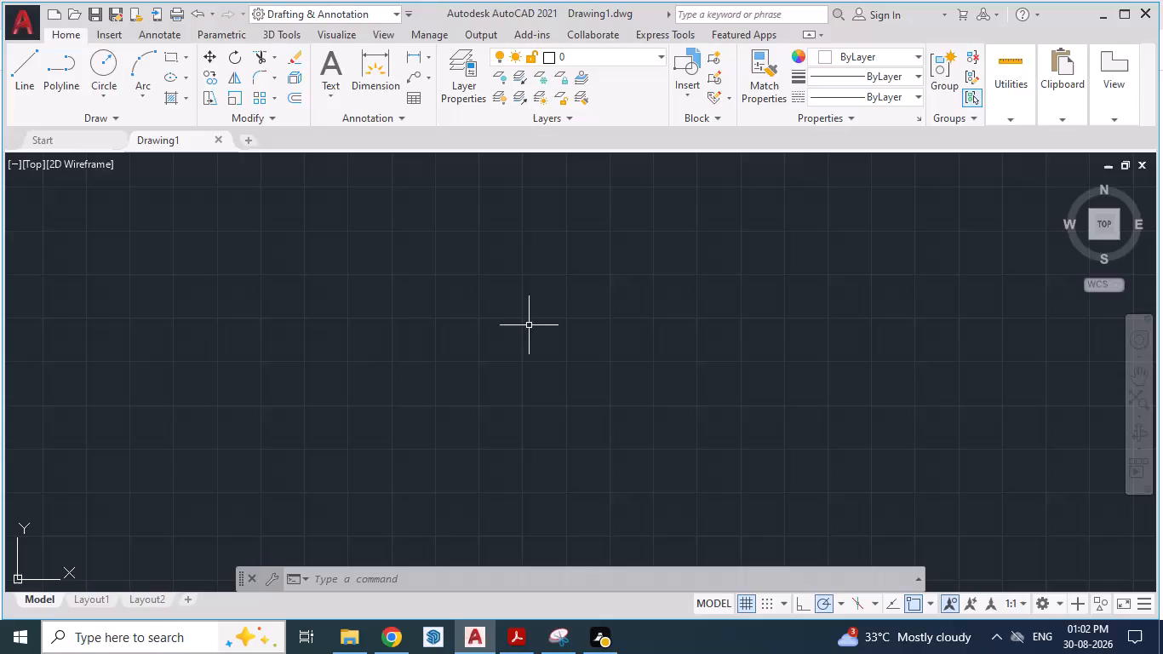
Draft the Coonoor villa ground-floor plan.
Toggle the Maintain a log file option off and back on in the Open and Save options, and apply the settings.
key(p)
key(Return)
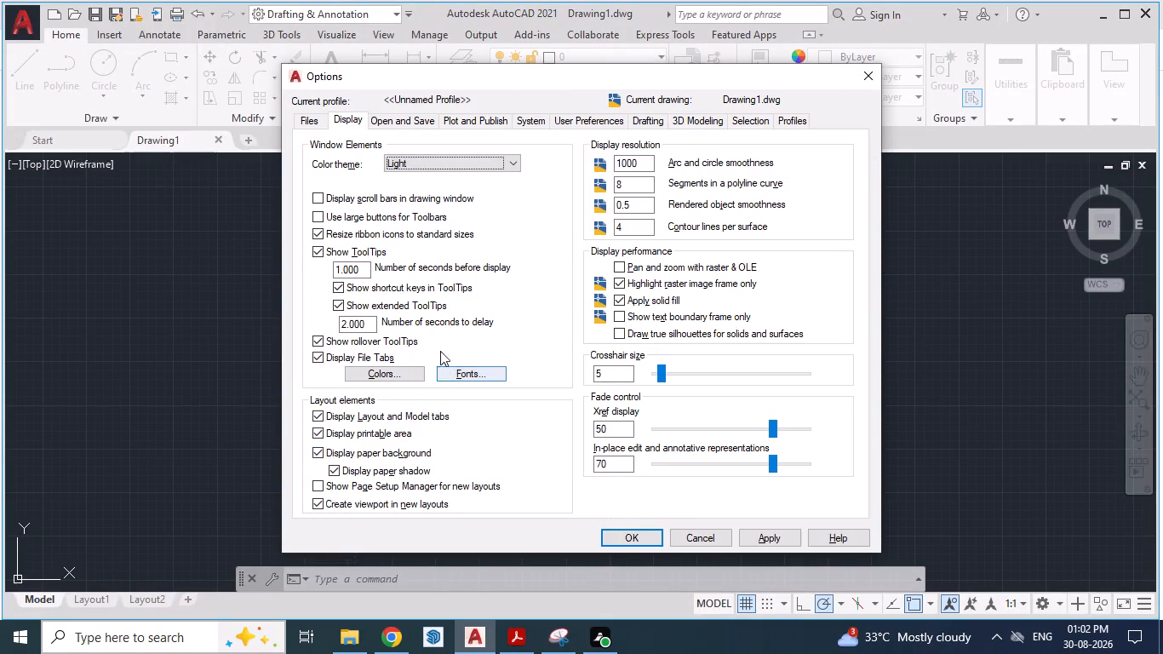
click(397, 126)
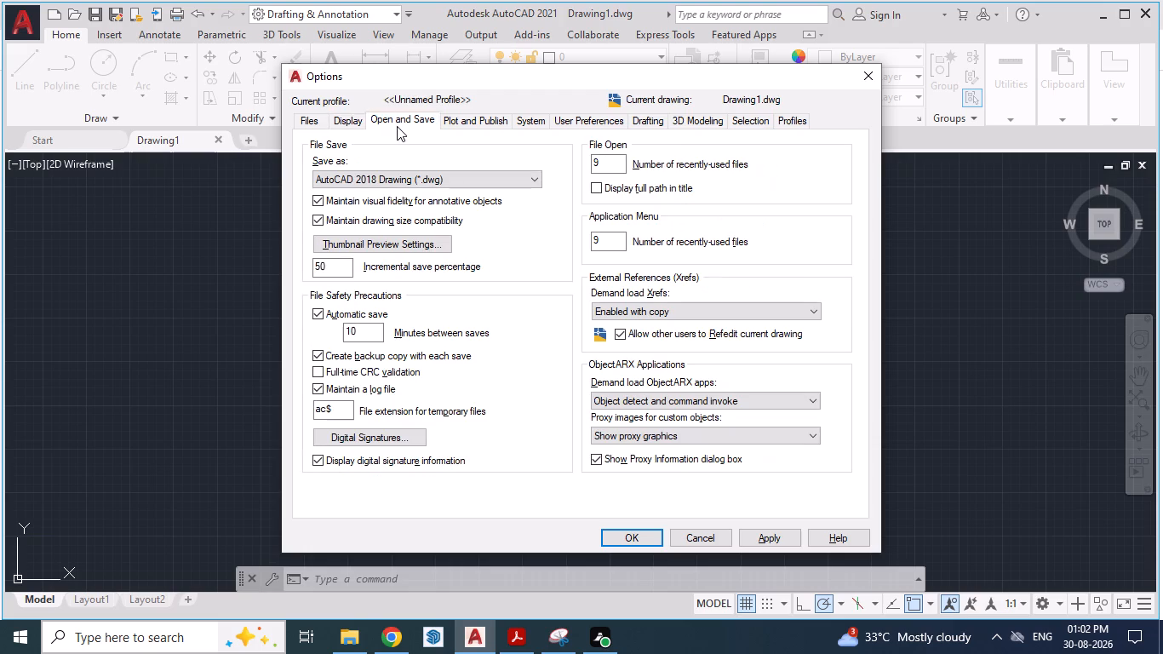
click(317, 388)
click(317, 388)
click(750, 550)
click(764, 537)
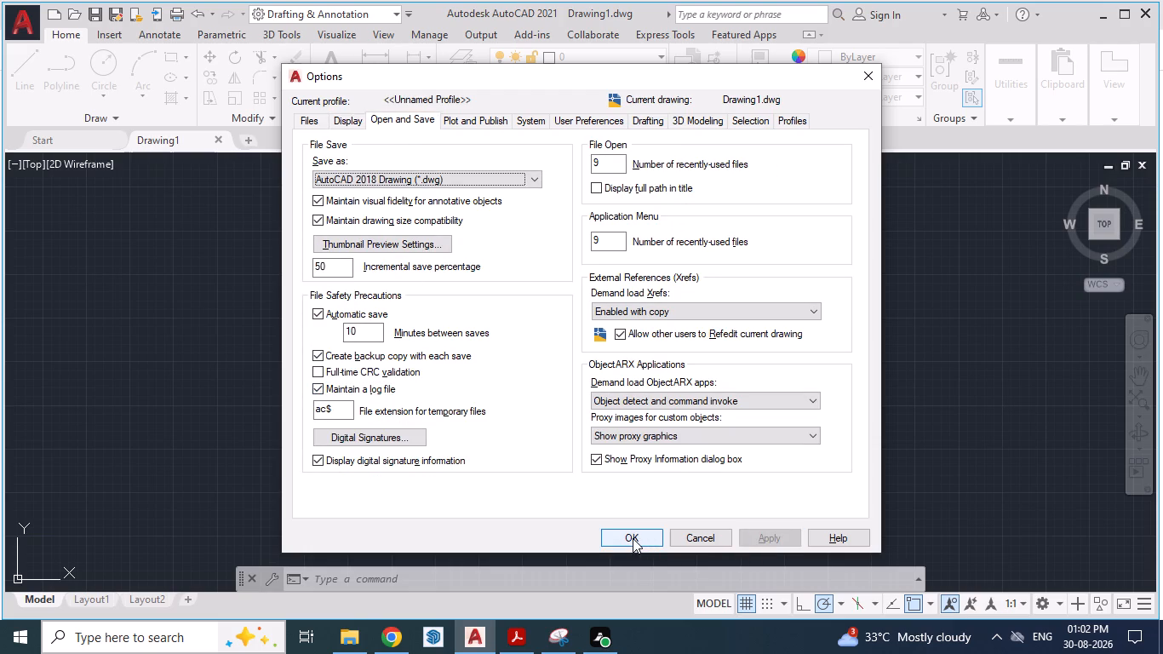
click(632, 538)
Modify the ISO-25 dimension style's primary units to the Architectural unit format, keeping linear precision at 0'-0 1/4".
key(d)
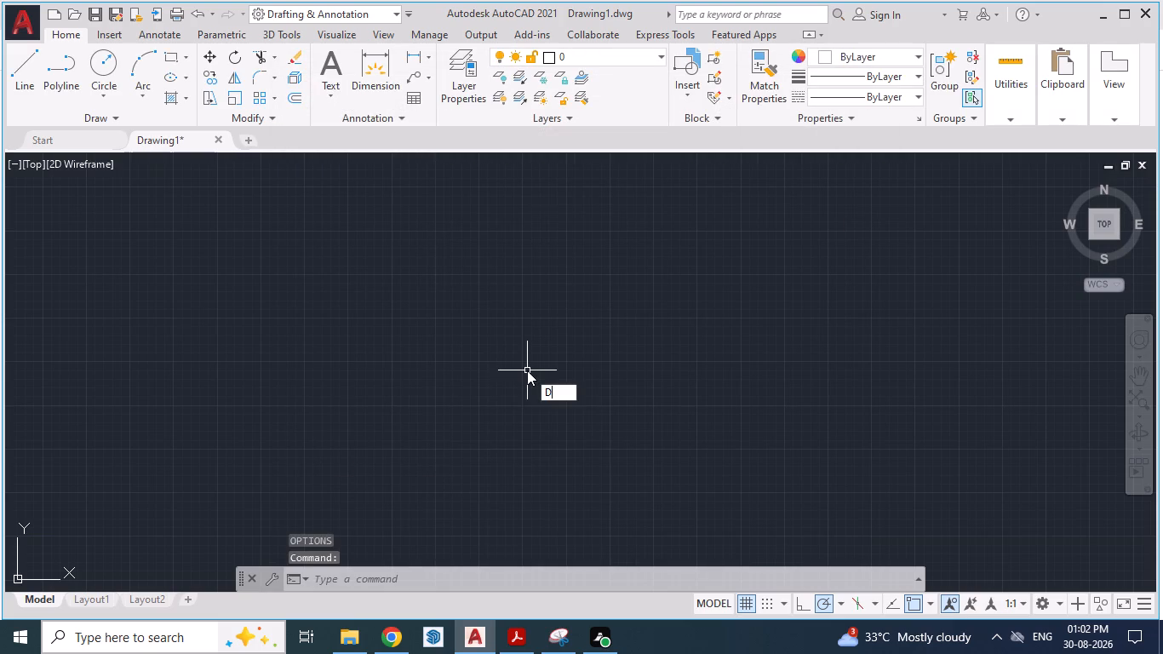
key(Return)
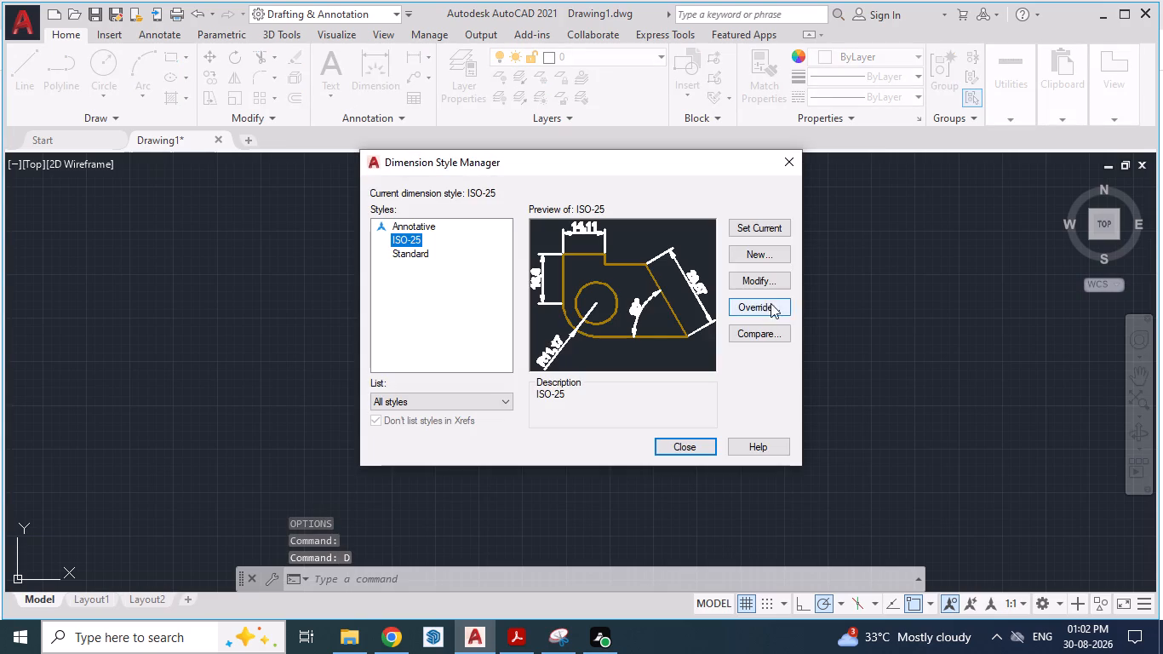
click(766, 283)
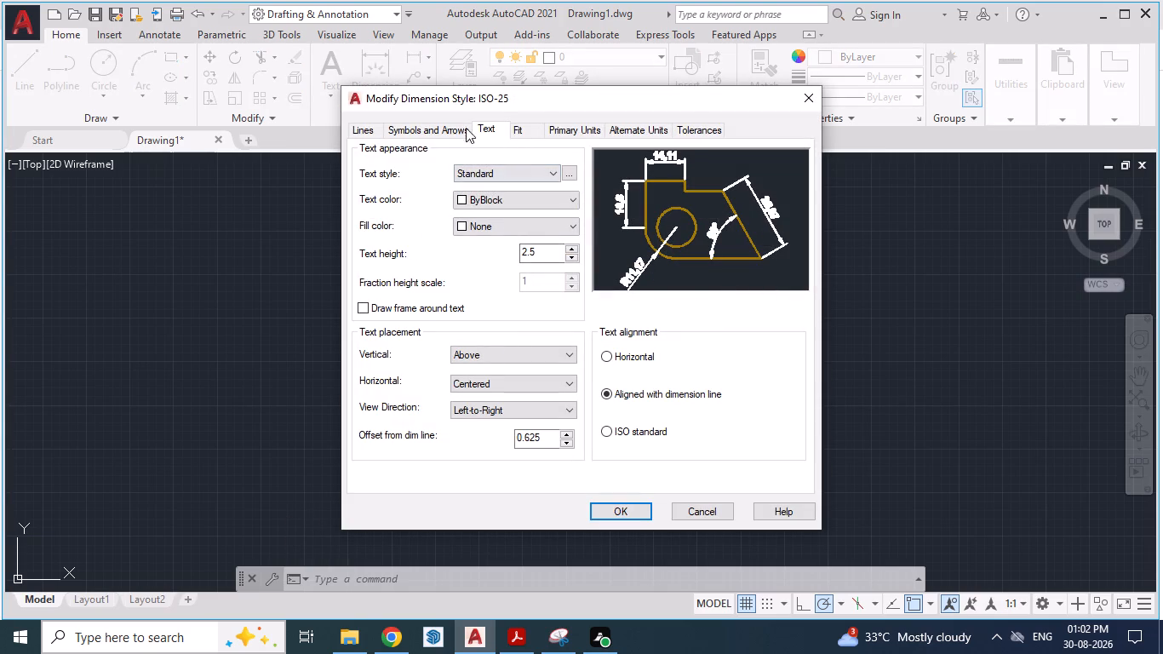
click(439, 128)
click(573, 129)
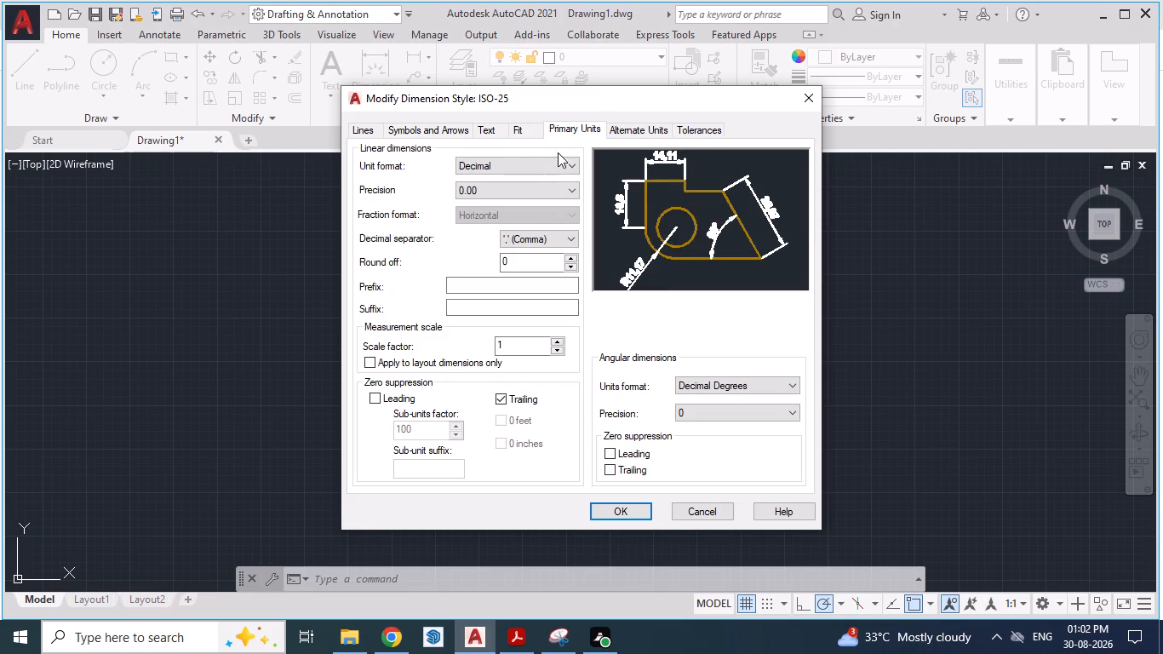
click(549, 162)
click(487, 212)
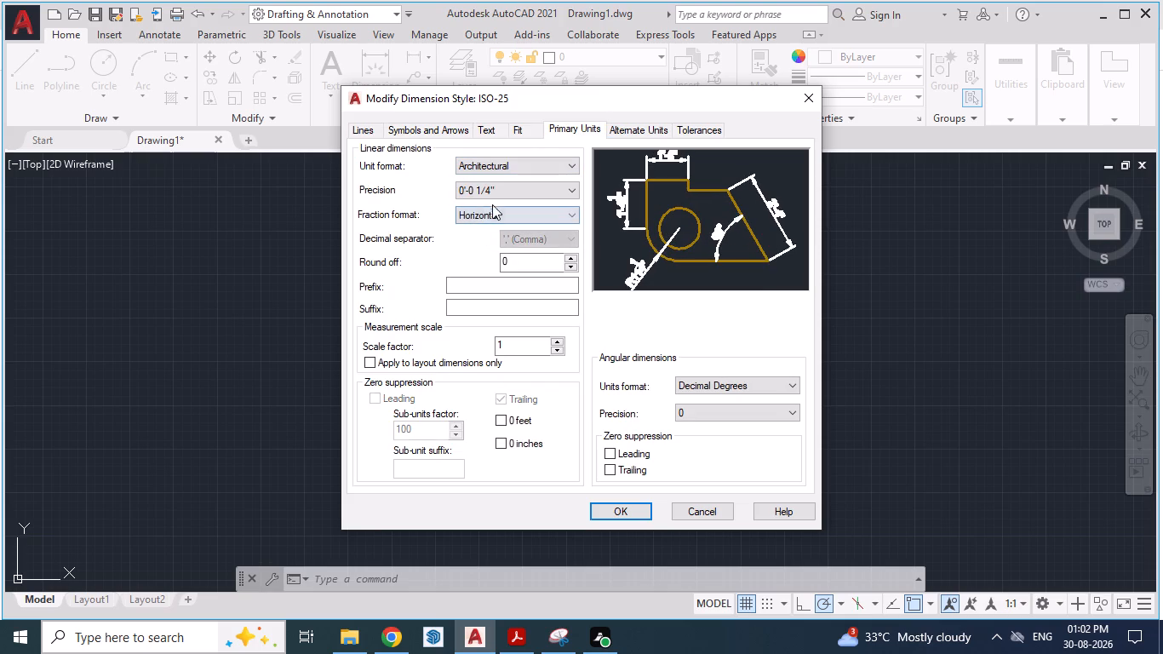
click(524, 191)
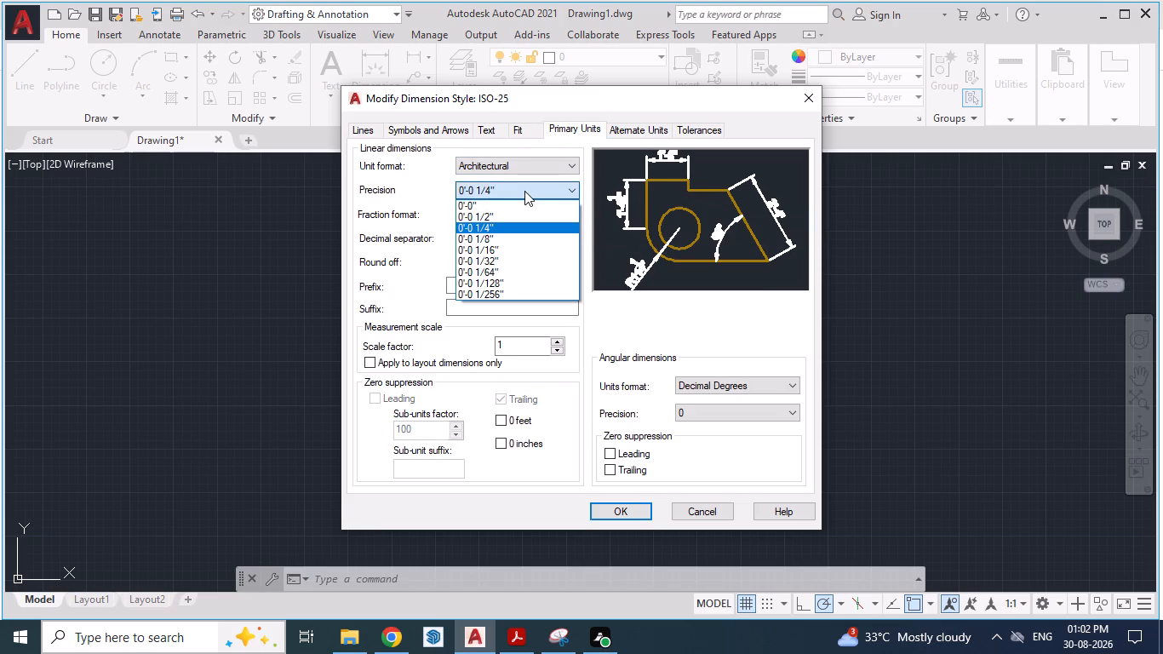
click(524, 191)
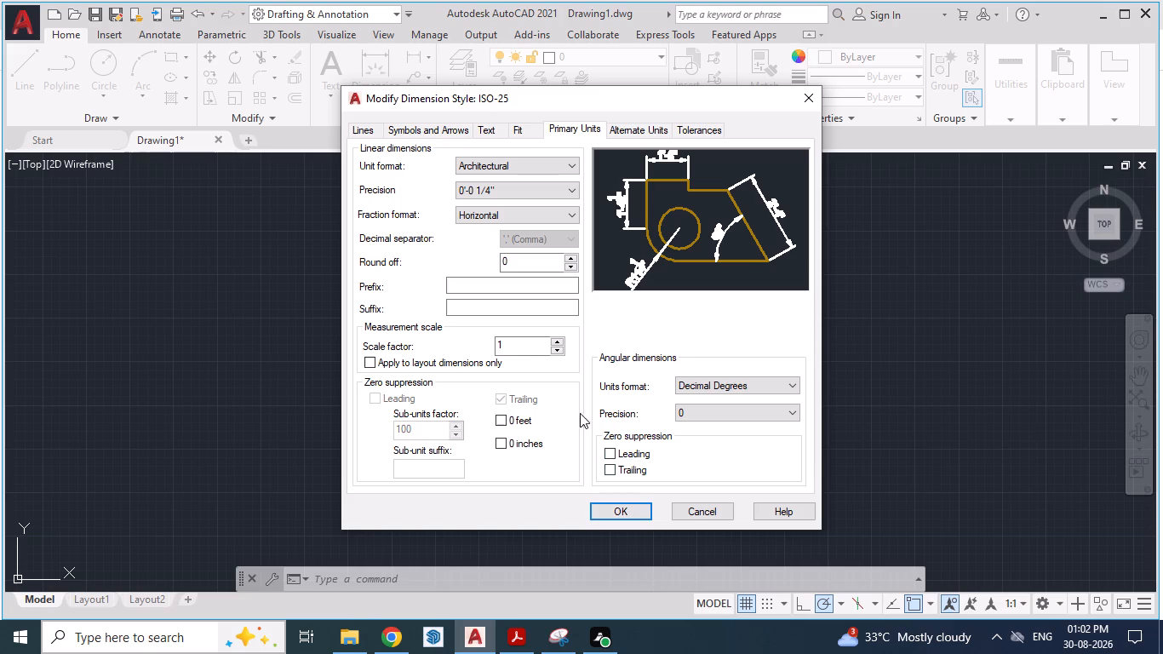
Review the ISO-25 style's text, fit, primary and alternate units, symbols and arrows, and lines settings.
click(476, 128)
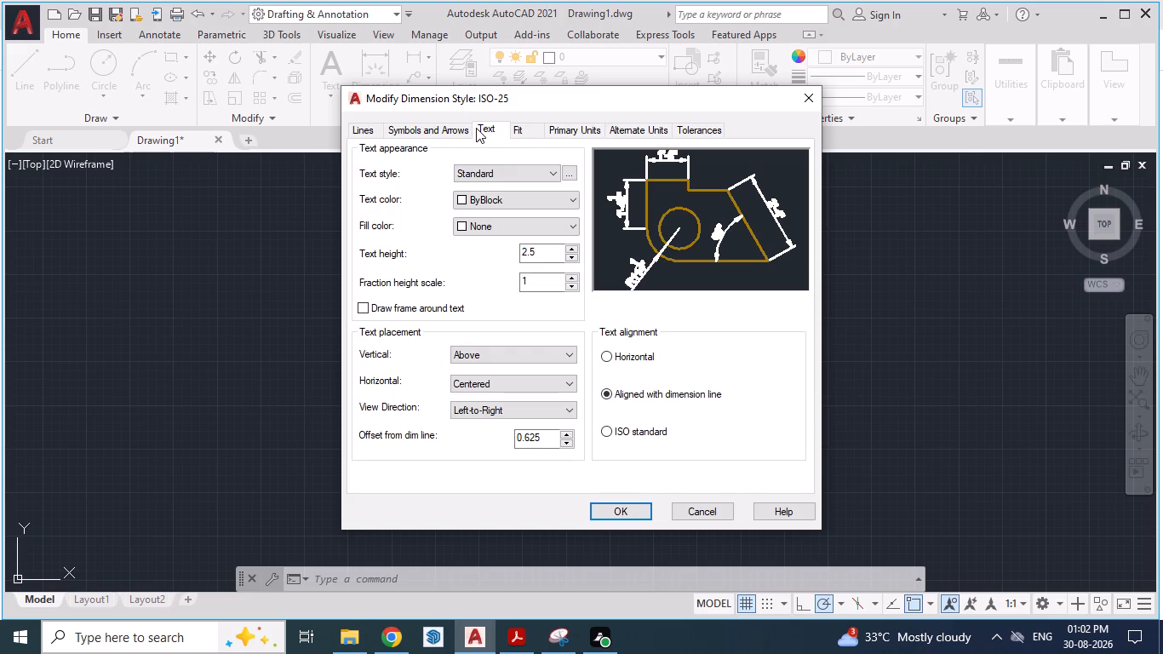
click(530, 135)
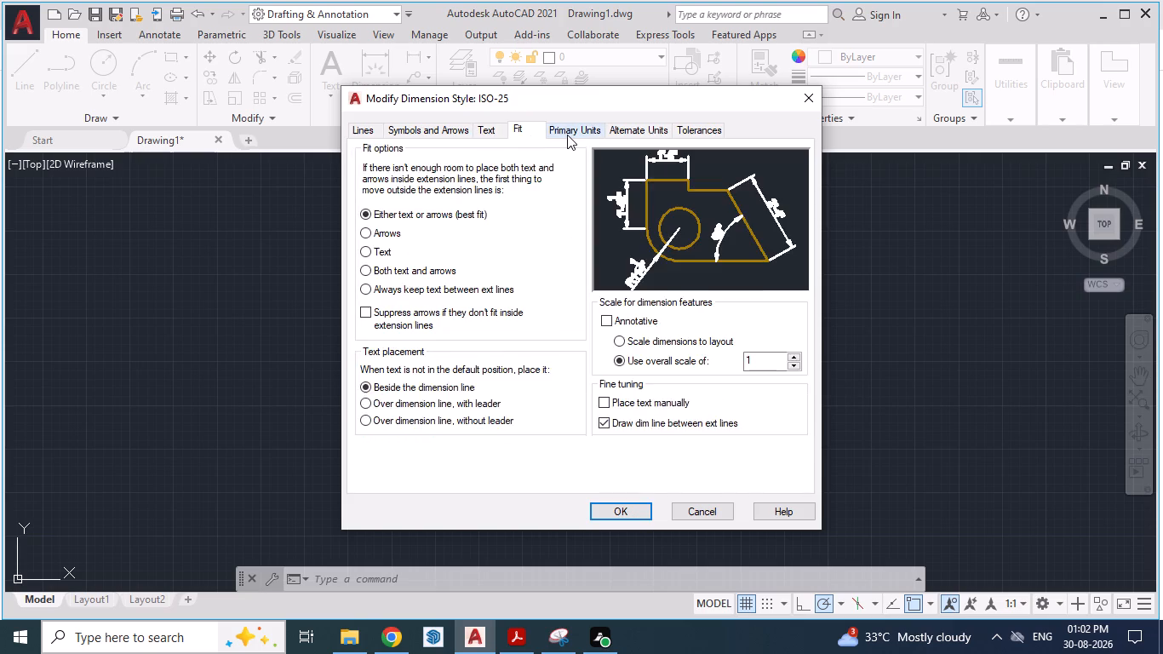
click(567, 135)
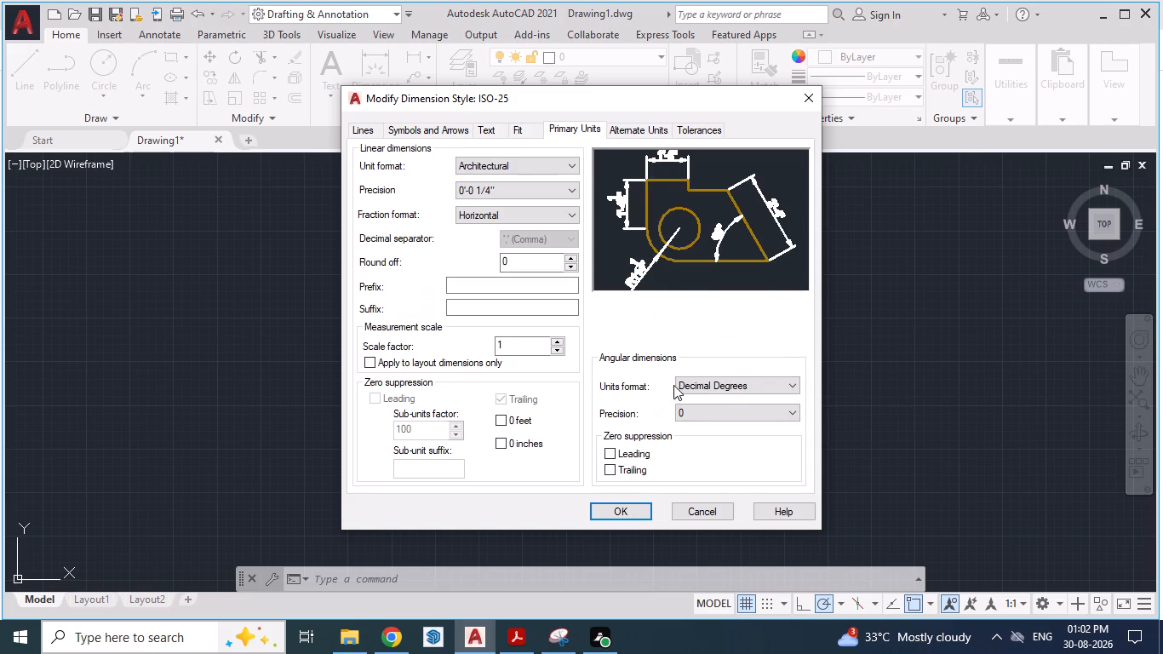
click(692, 383)
click(692, 383)
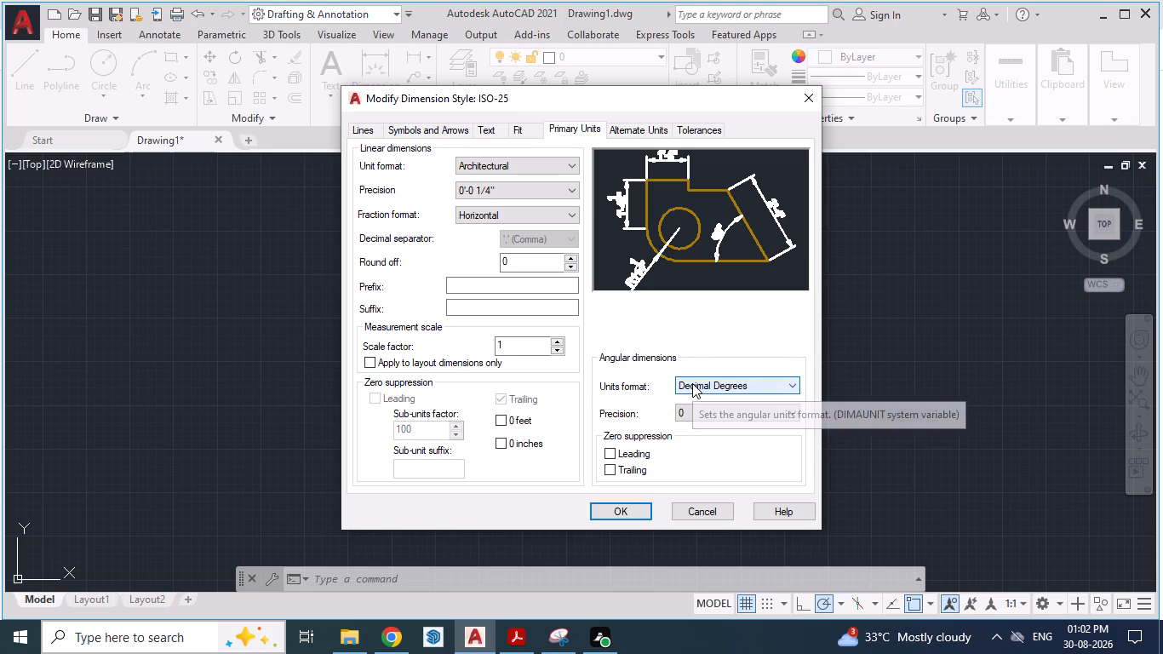
click(557, 214)
click(557, 214)
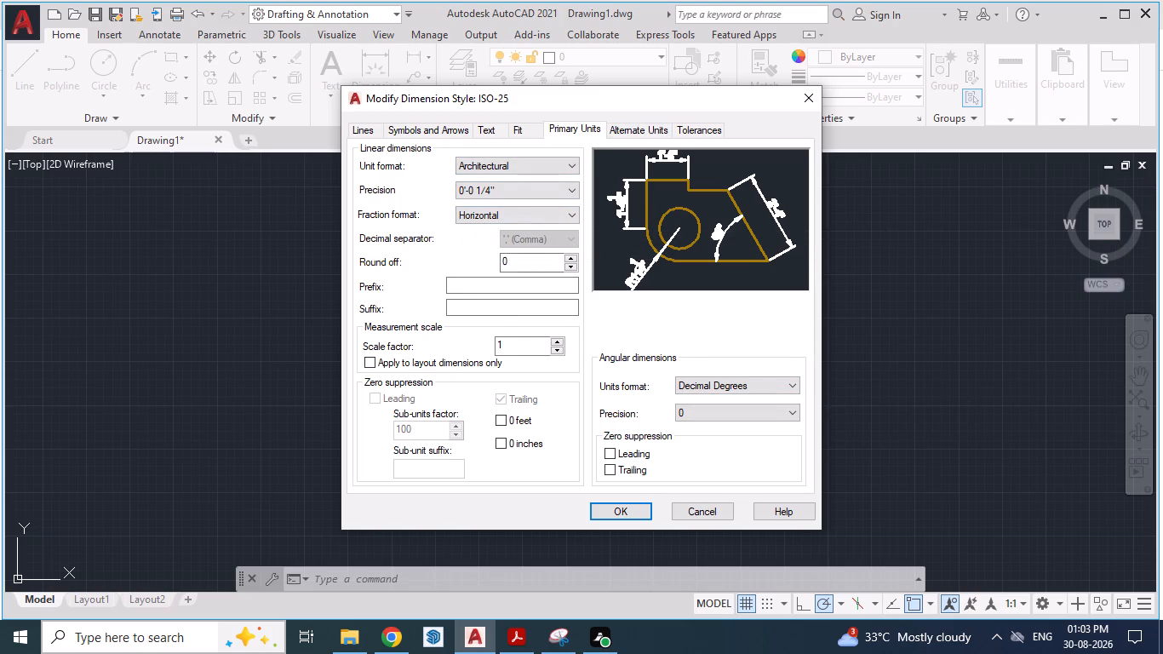
click(645, 129)
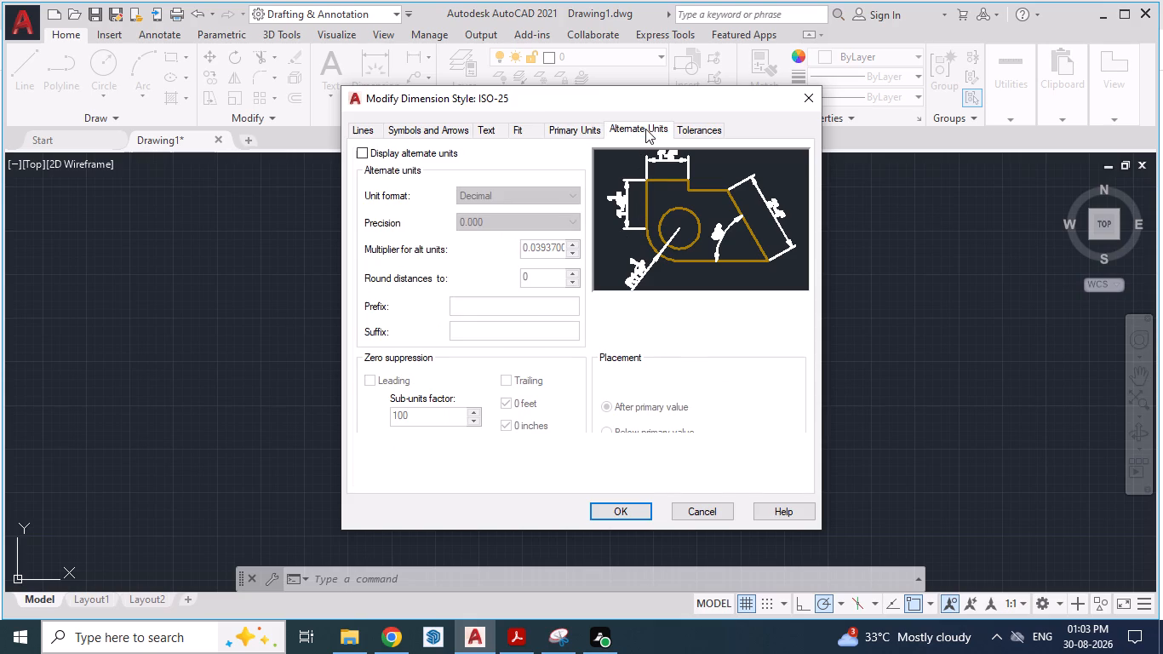
click(576, 130)
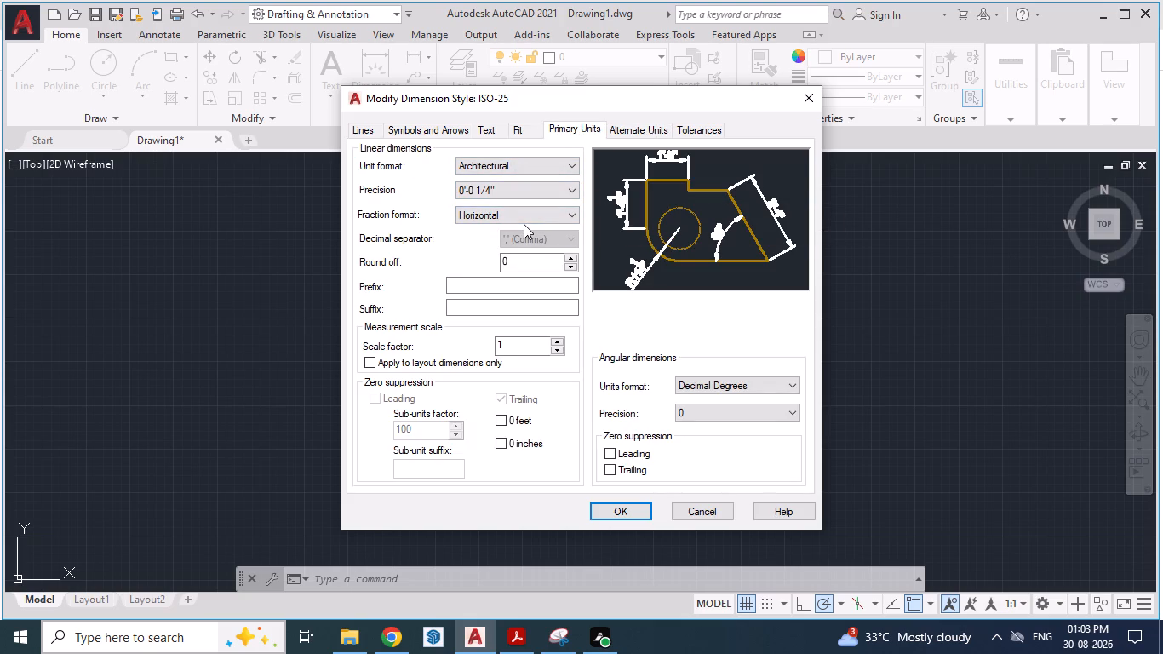
click(573, 267)
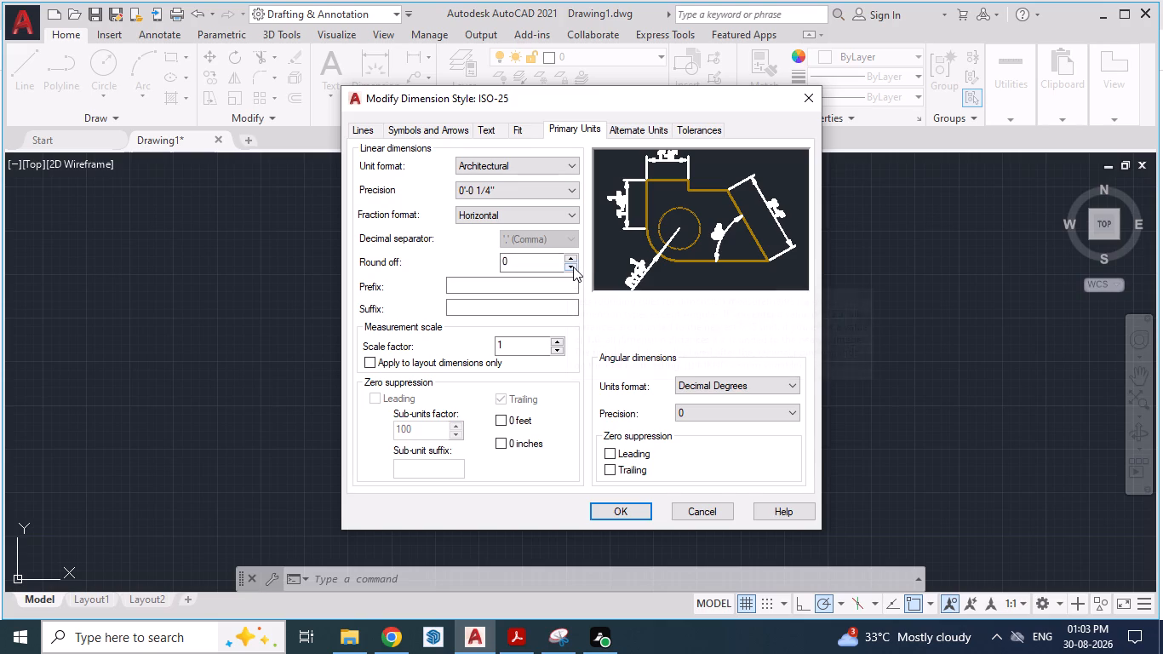
triple_click(573, 267)
click(573, 267)
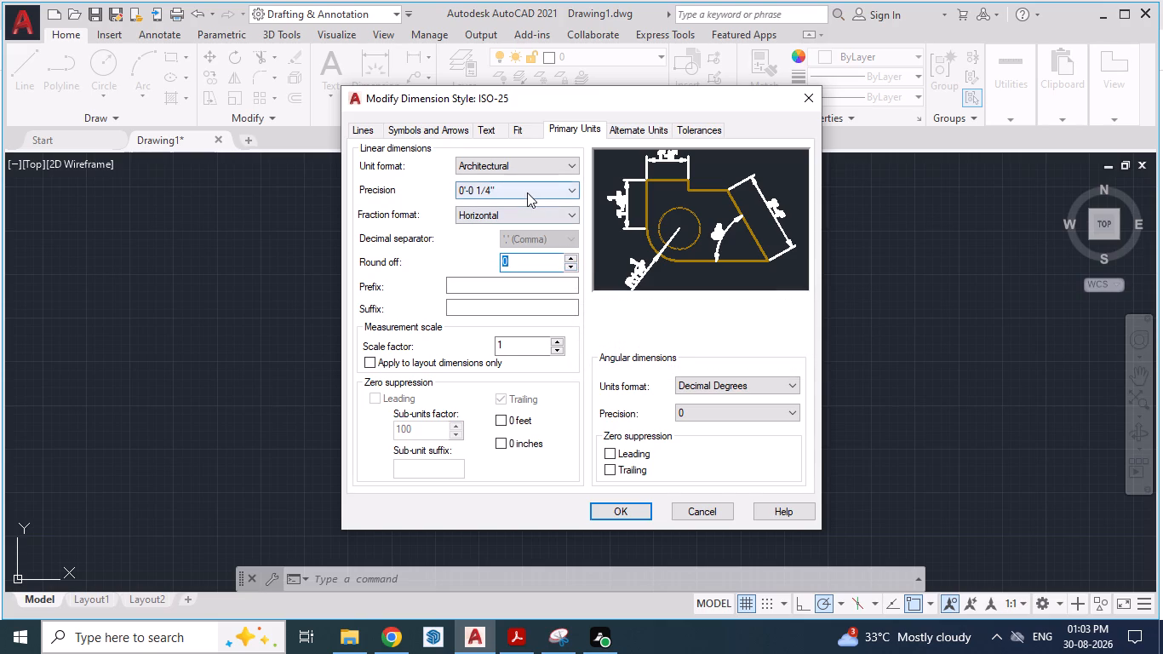
click(527, 192)
click(527, 192)
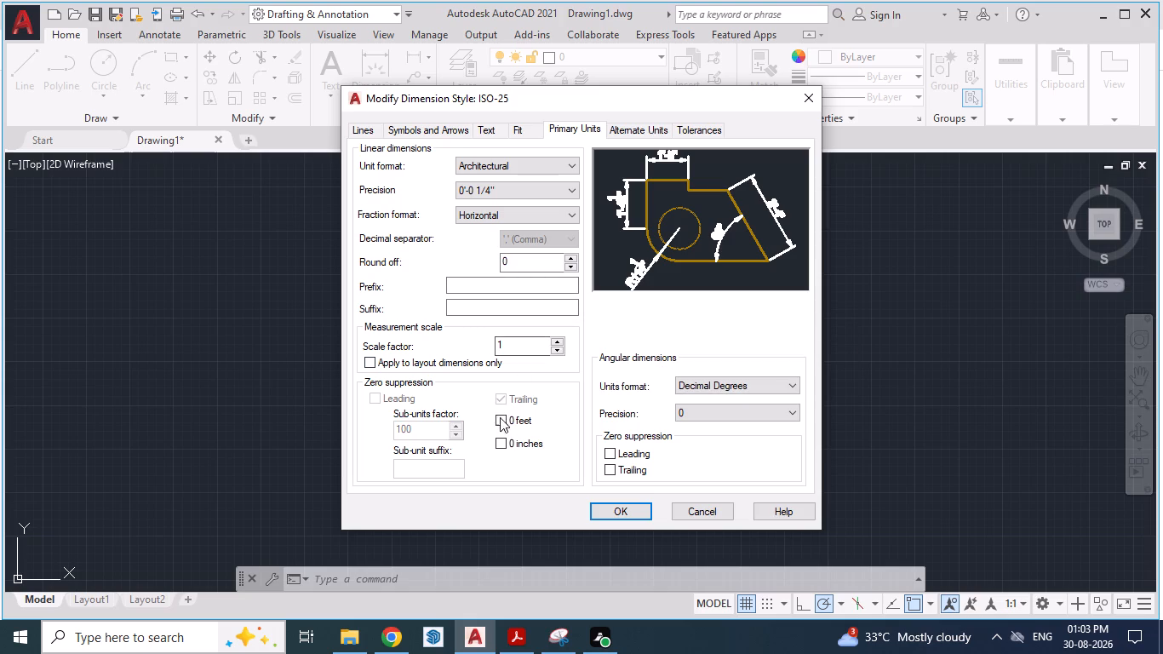
click(439, 135)
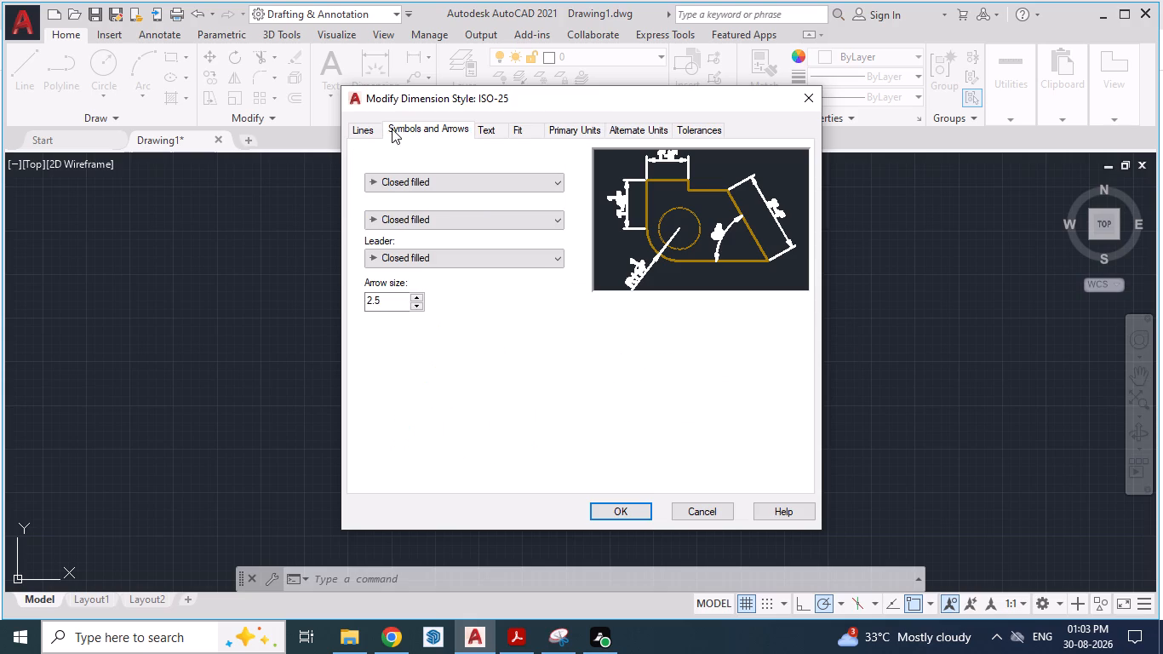
click(371, 126)
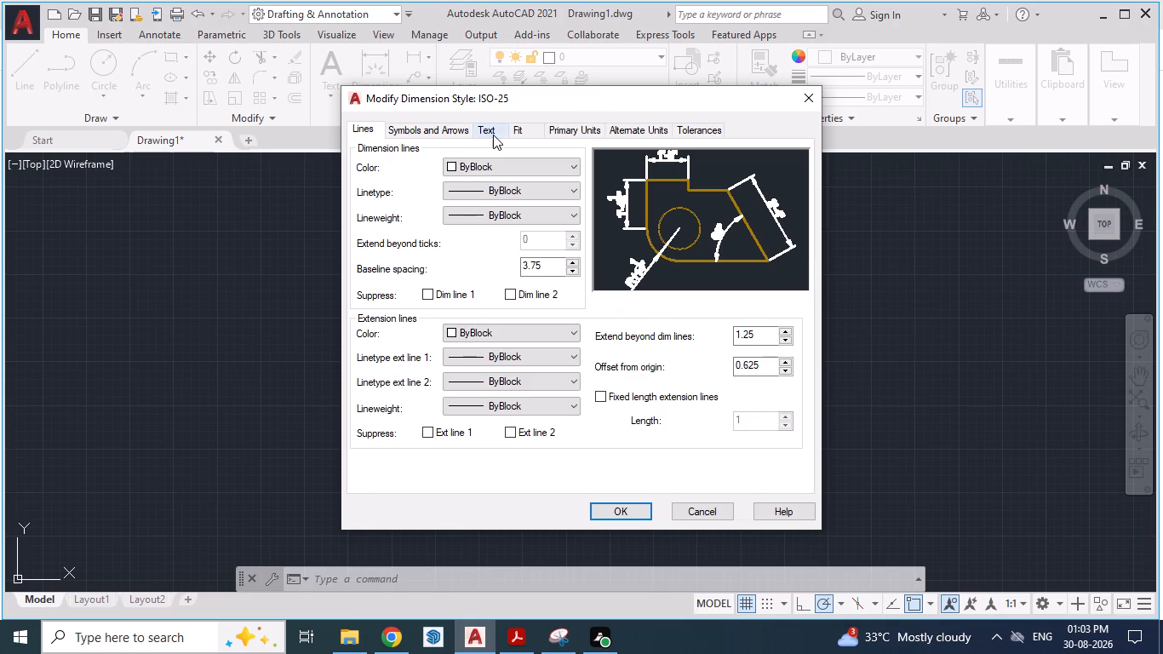
click(493, 135)
click(524, 127)
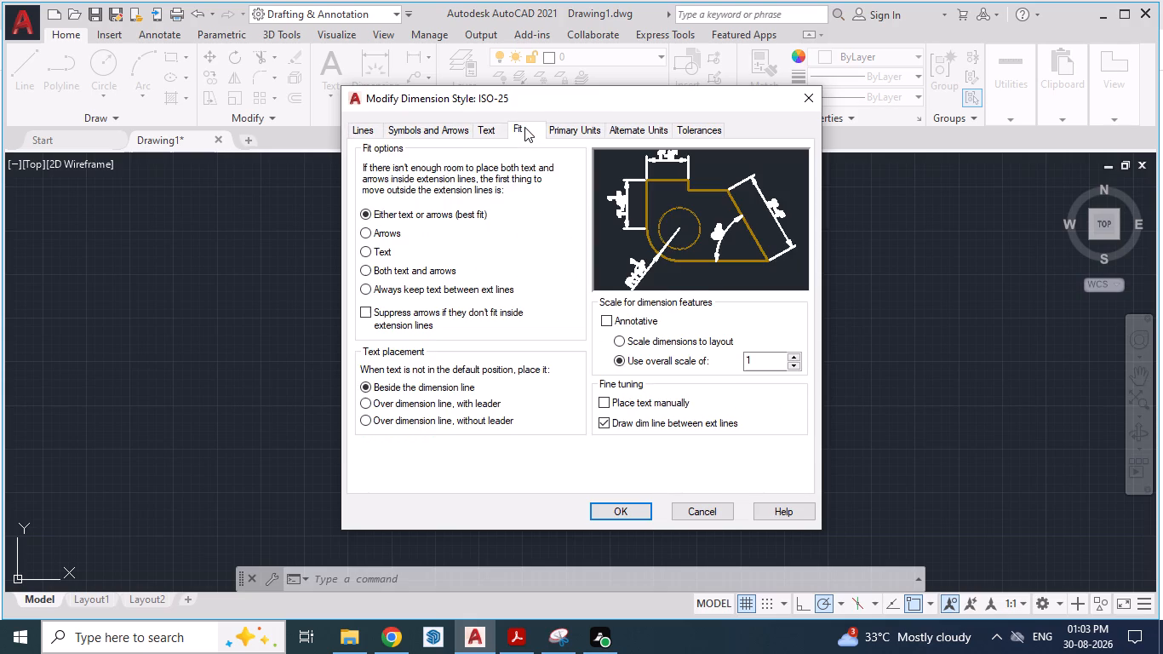
Set the ISO-25 style's vertical text placement to Centered.
click(490, 127)
click(521, 354)
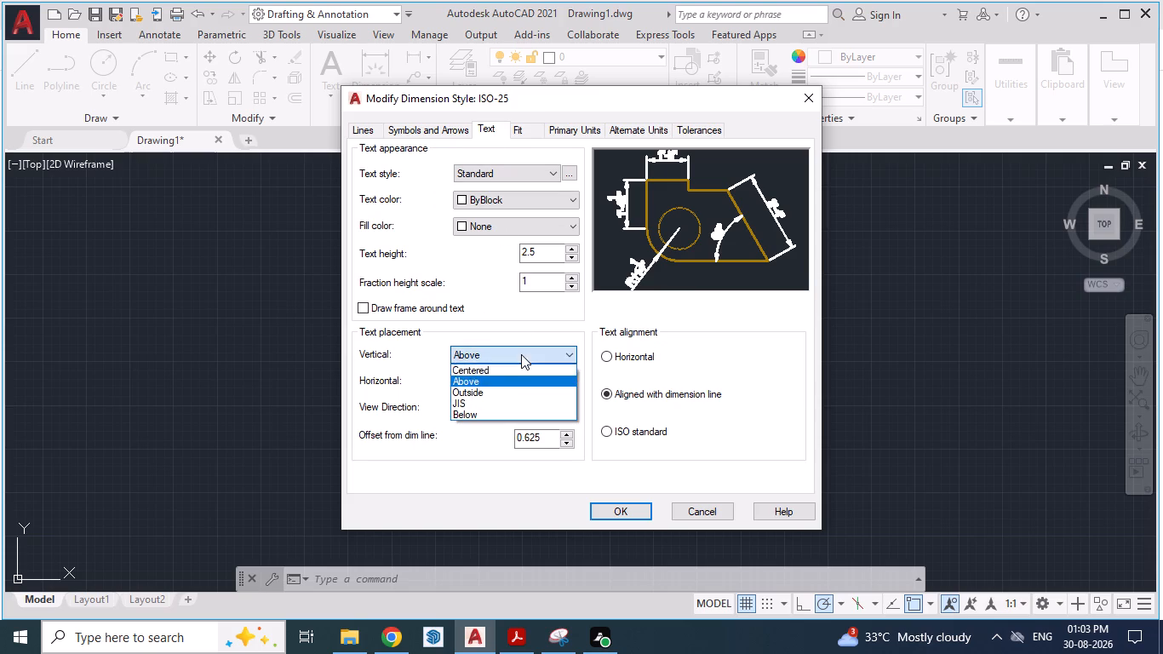
click(508, 368)
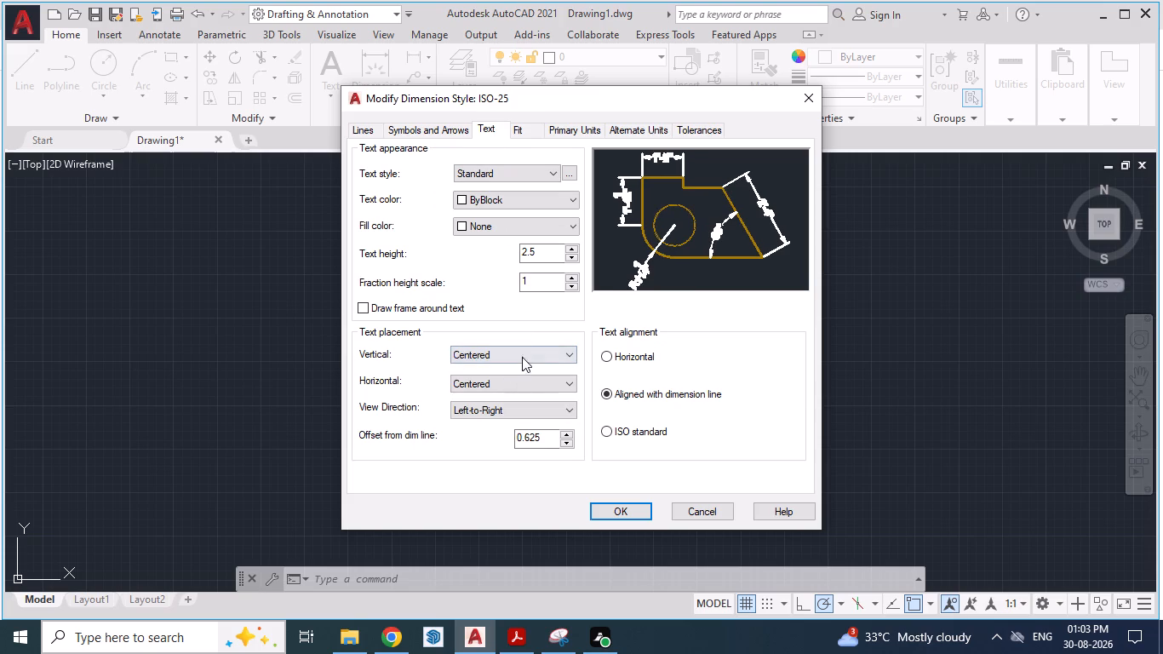
click(522, 171)
click(522, 171)
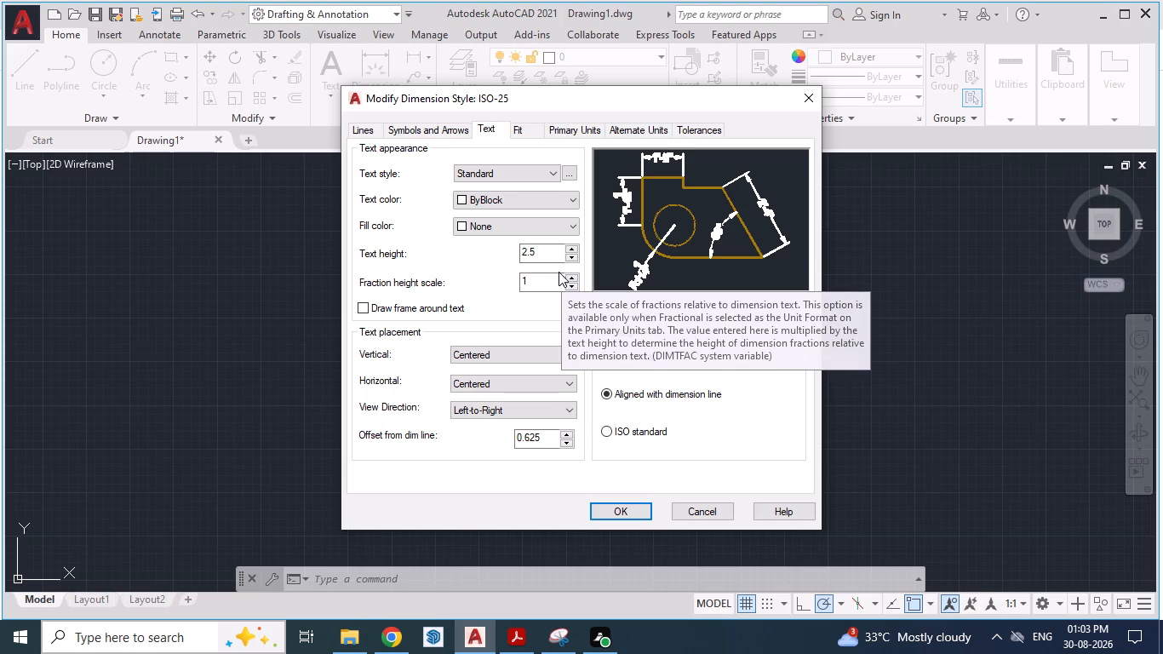
Check the fit options, reselect the Architectural unit format in the primary units, and accept the ISO-25 style changes.
click(526, 131)
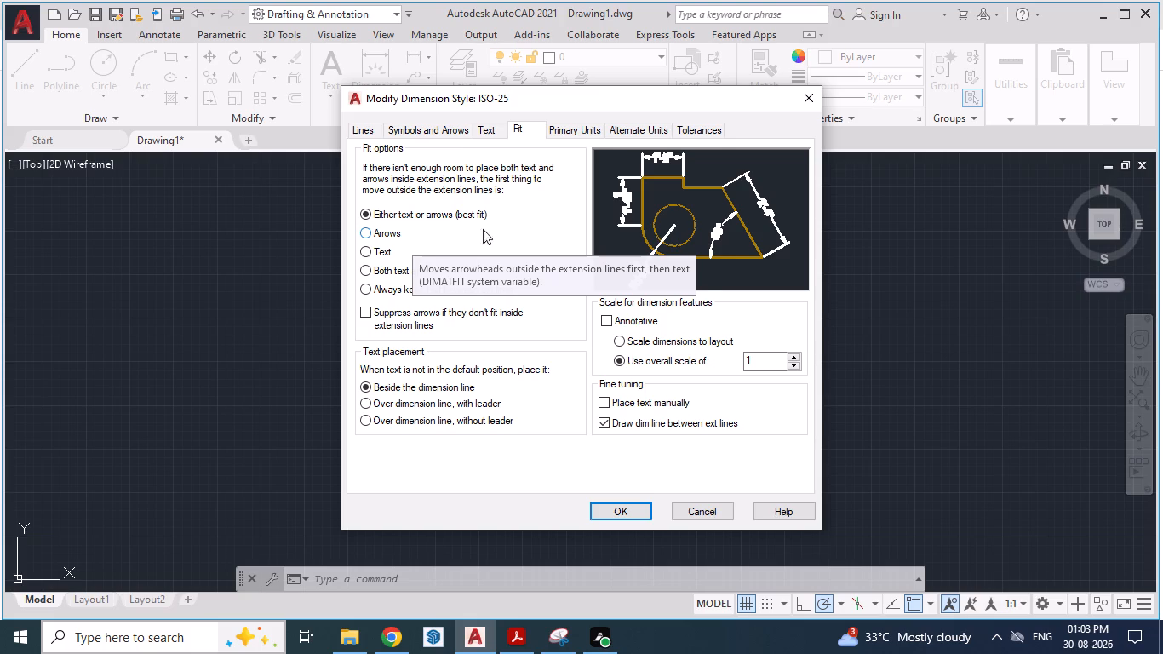
click(568, 128)
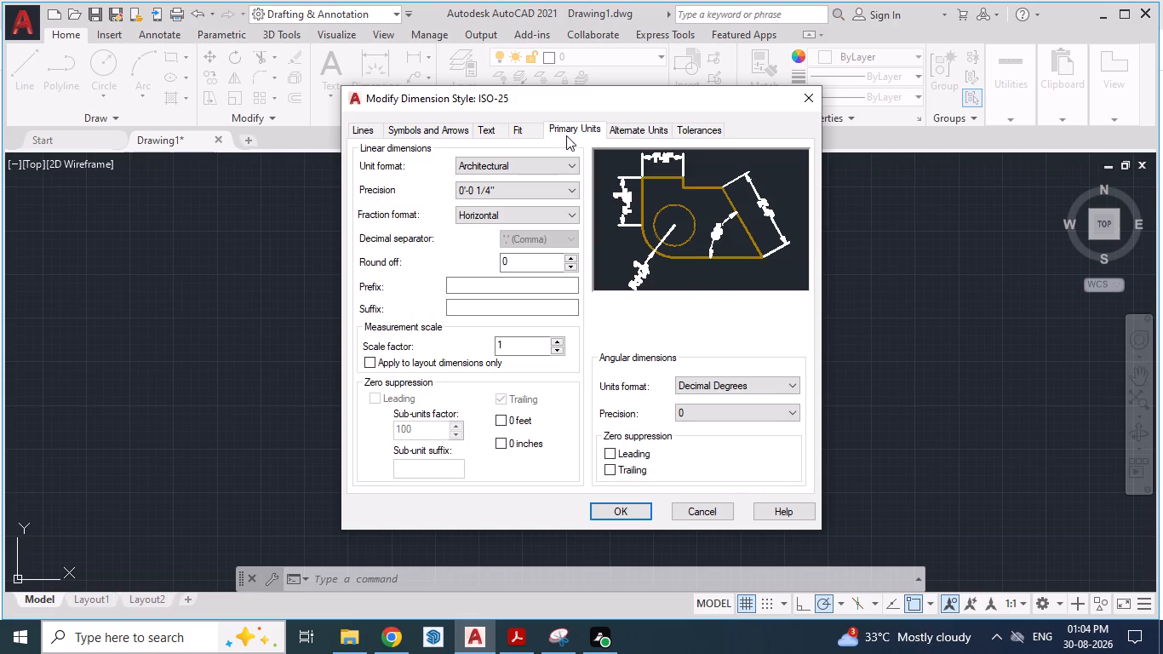
click(543, 164)
click(459, 211)
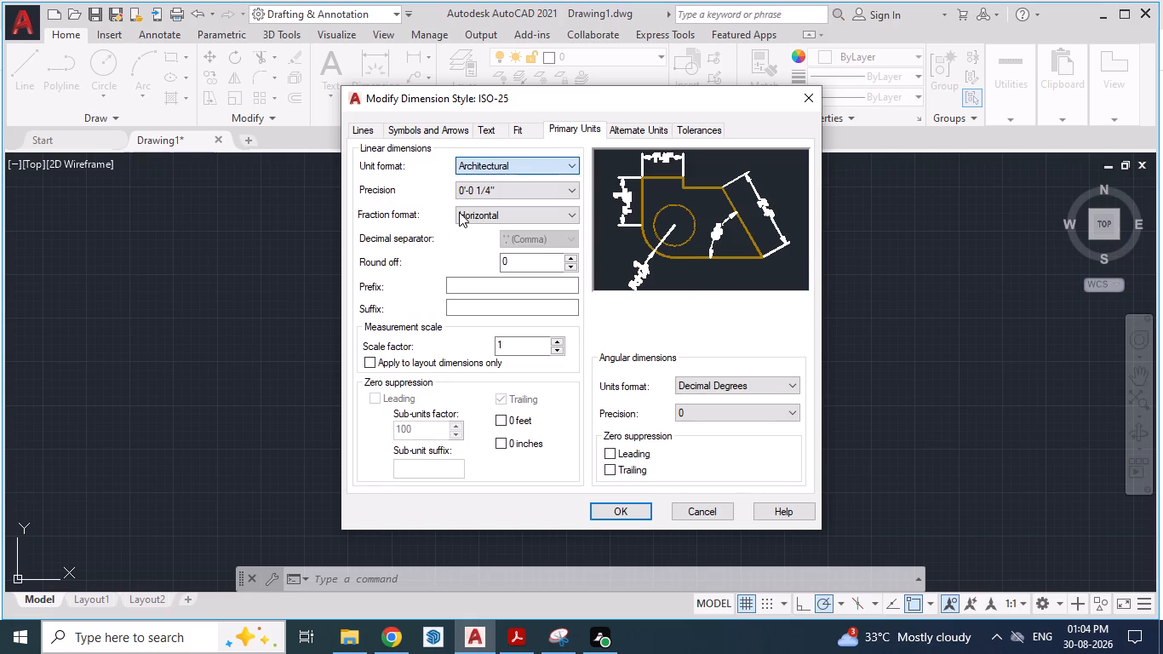
click(458, 252)
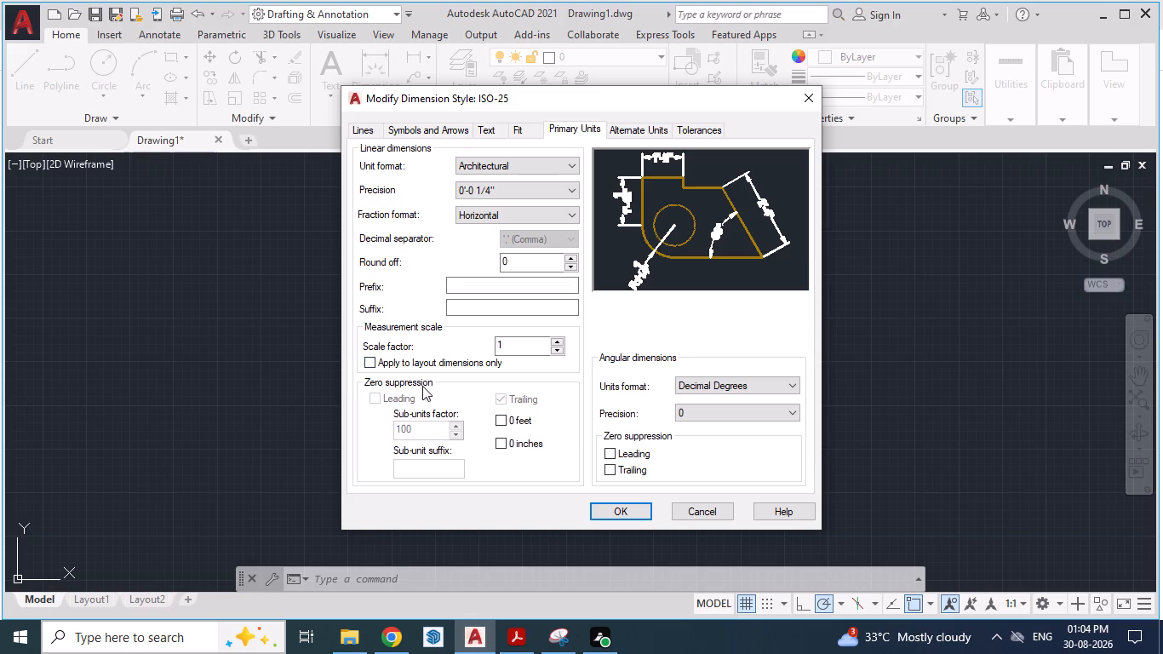
click(565, 286)
triple_click(565, 286)
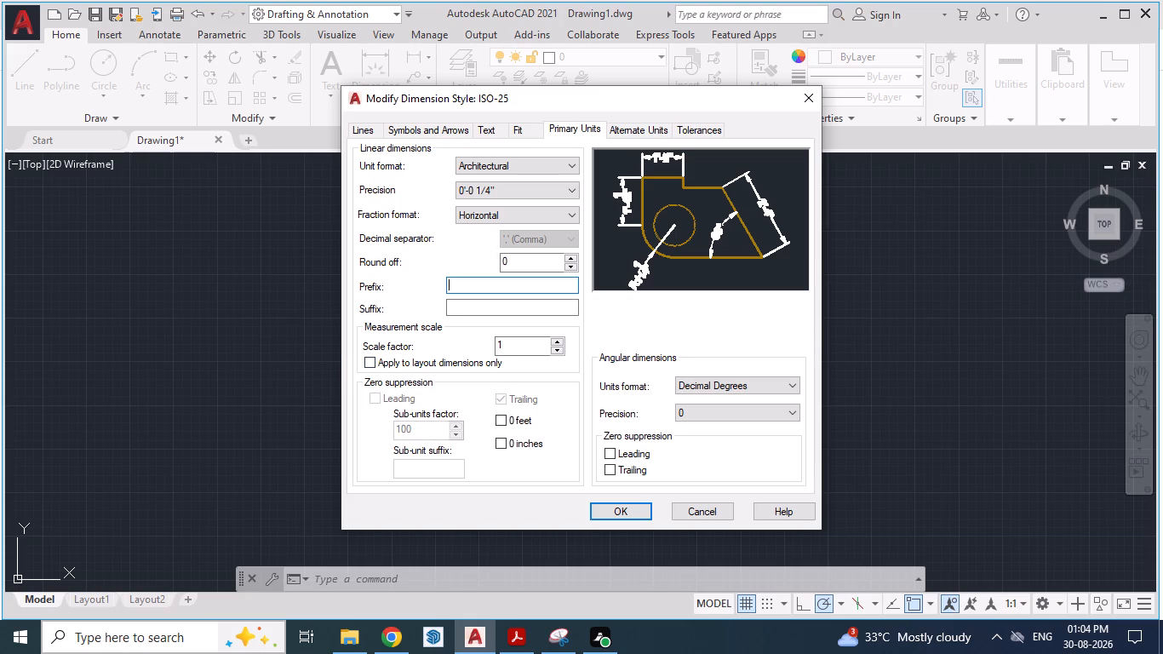
click(636, 511)
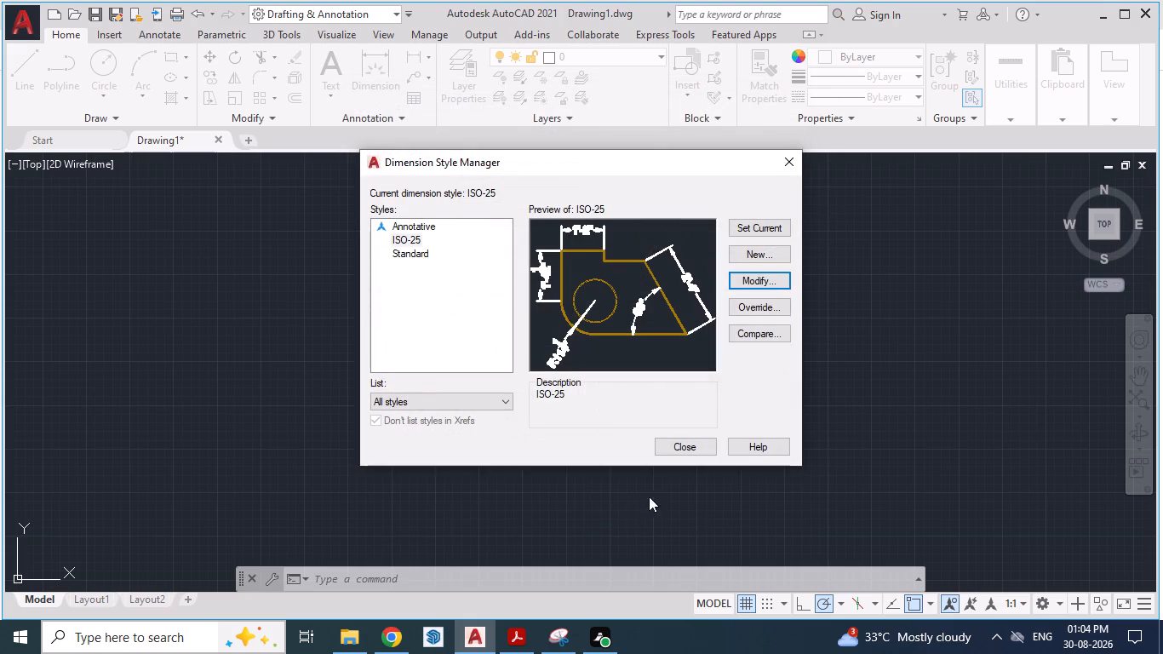
Set ISO-25 as the current dimension style and close the Dimension Style Manager.
click(744, 227)
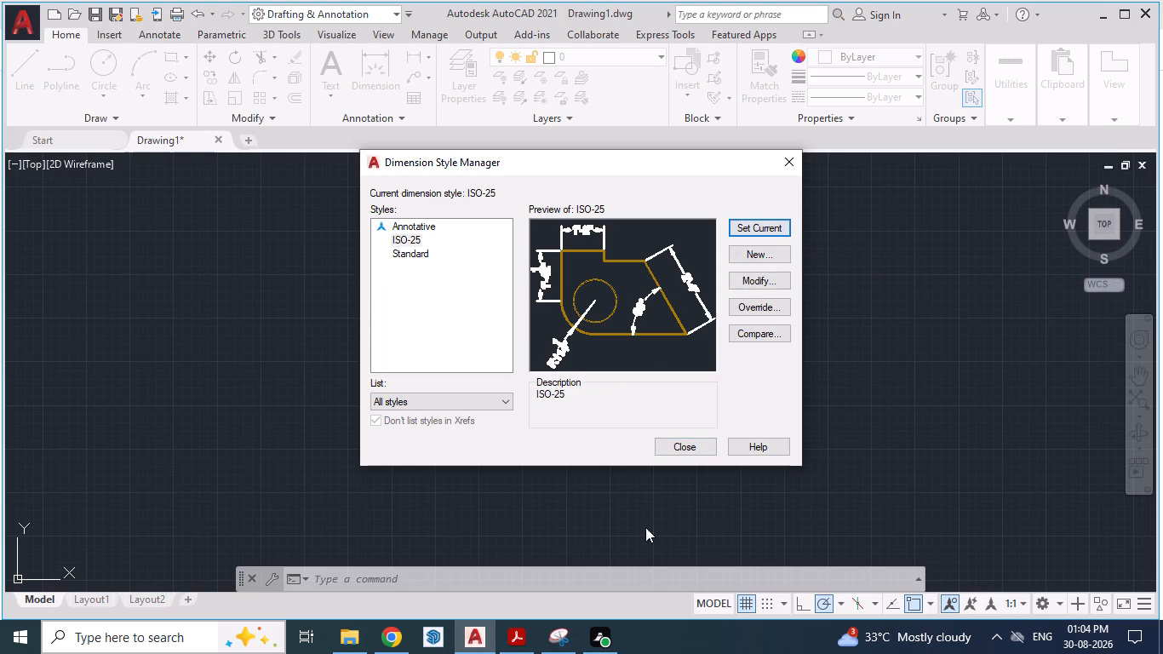
click(695, 446)
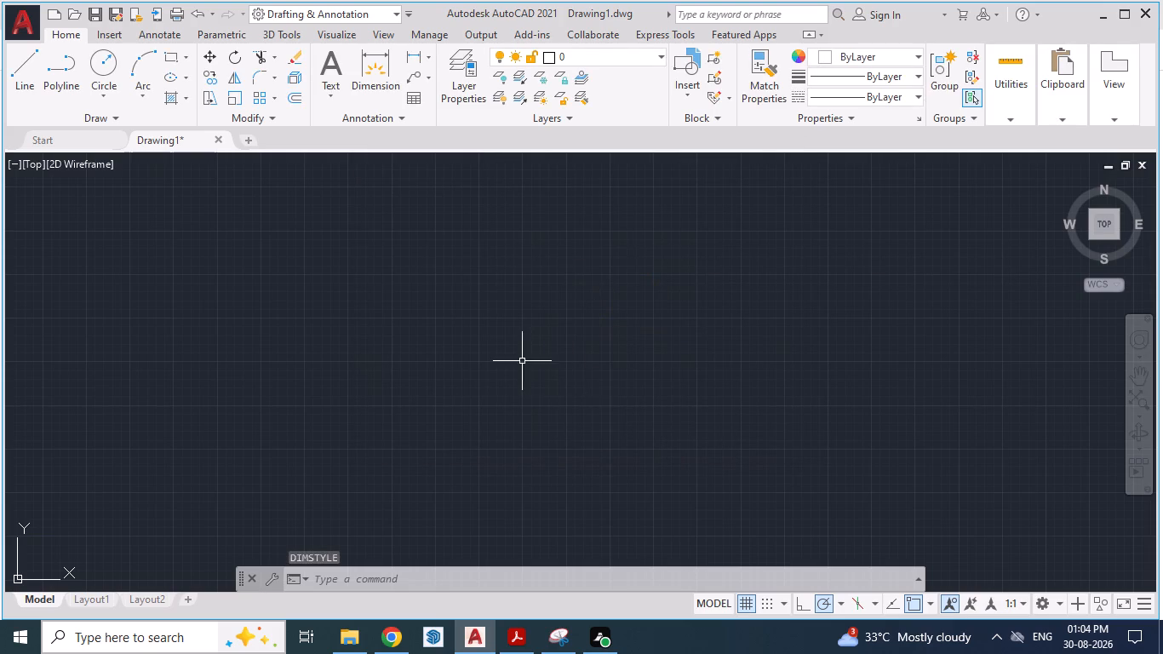
Check the overall building dimensions in the revised ground floor plan PDF in Acrobat, and return to AutoCAD.
scroll(518, 342, down, 2)
scroll(410, 422, down, 1)
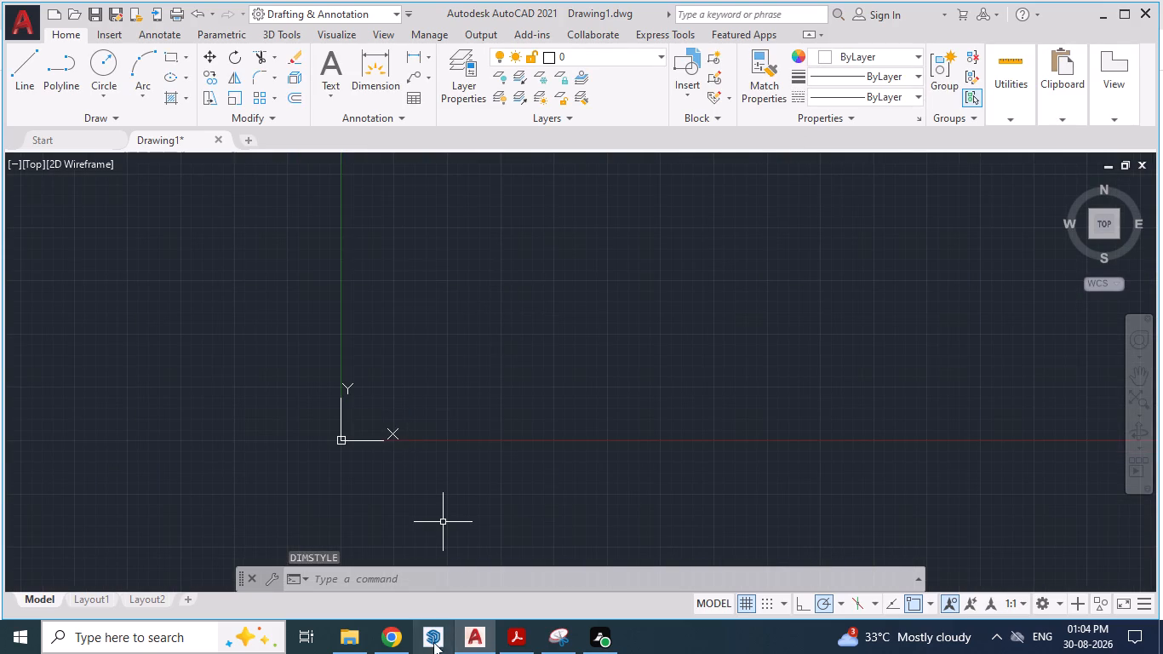
click(514, 633)
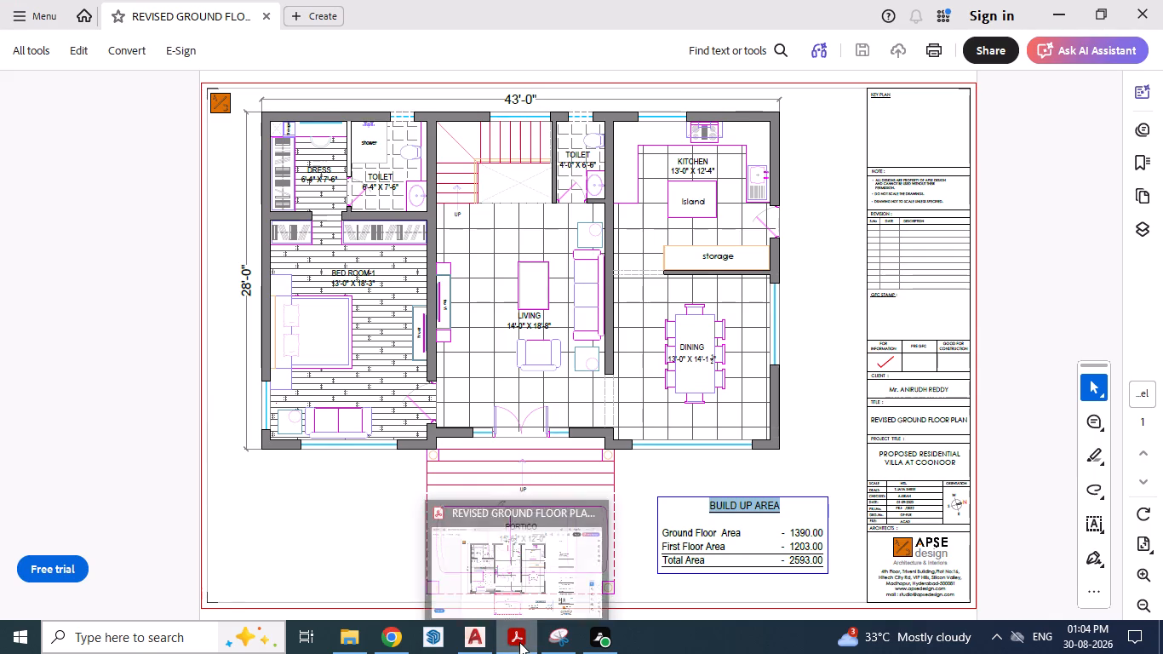
click(519, 642)
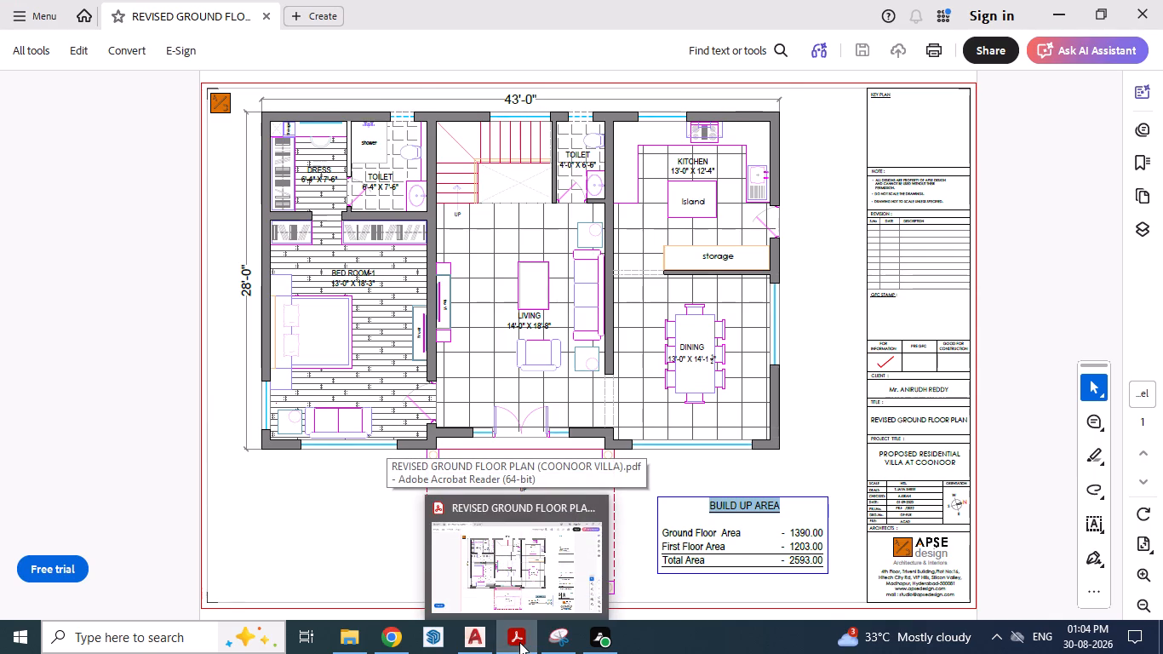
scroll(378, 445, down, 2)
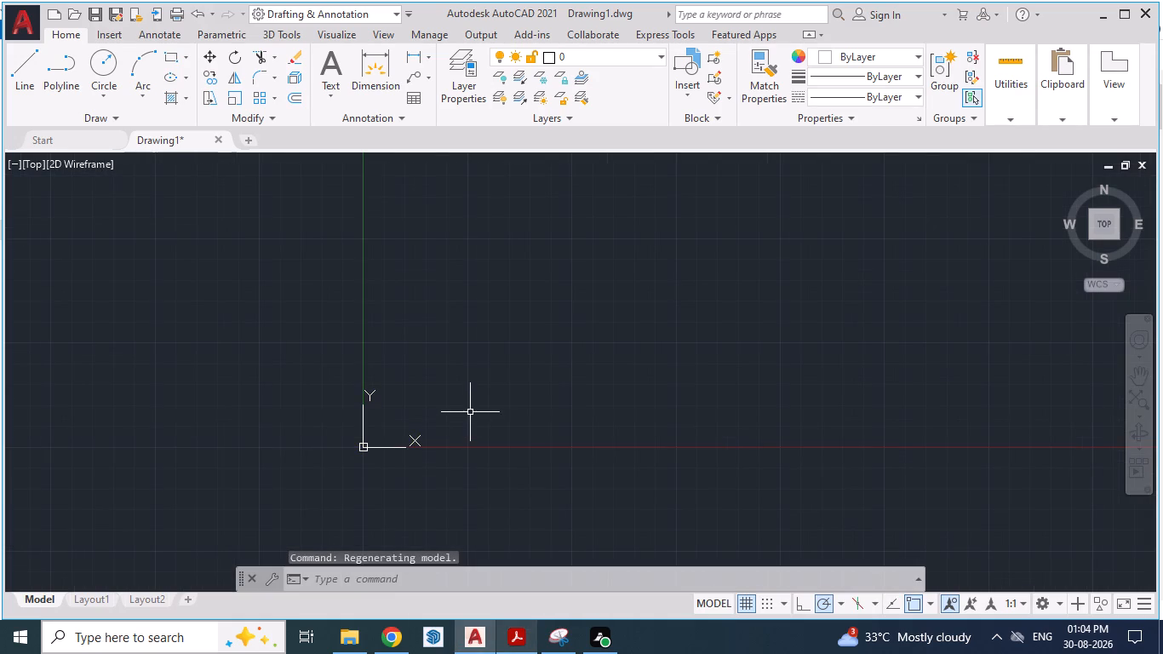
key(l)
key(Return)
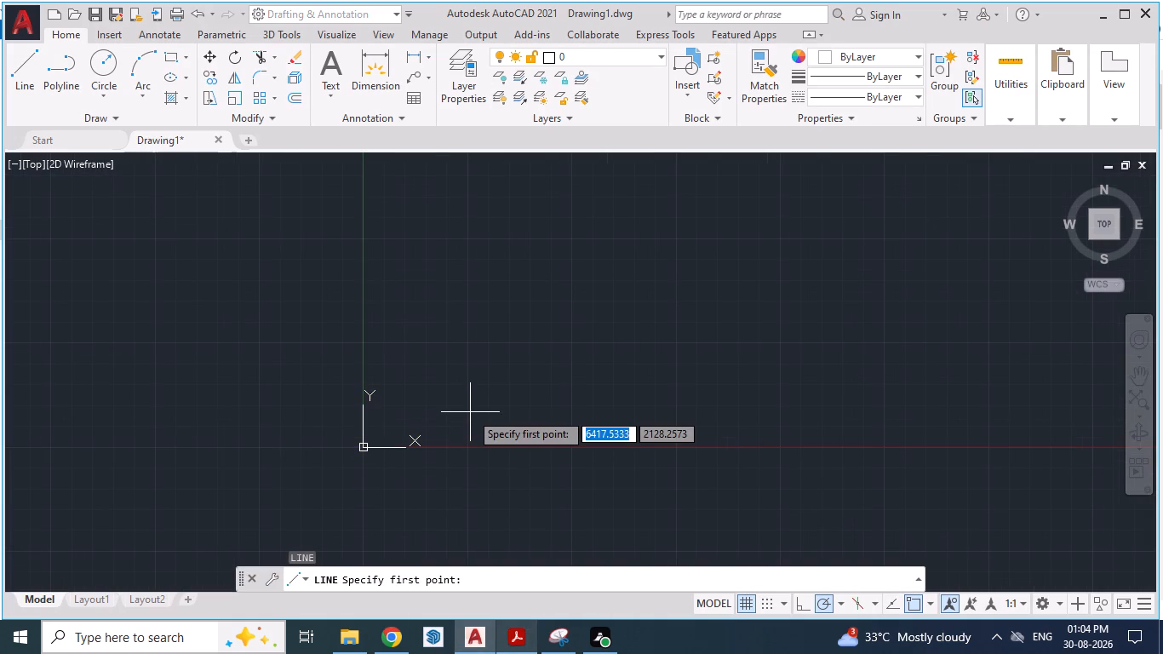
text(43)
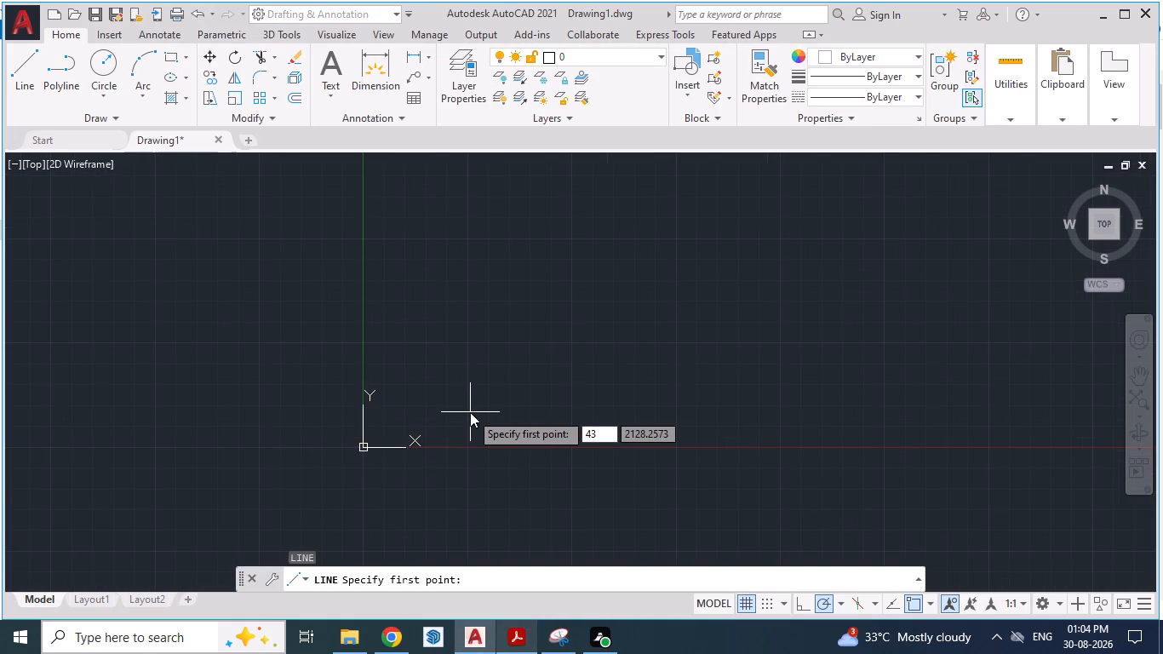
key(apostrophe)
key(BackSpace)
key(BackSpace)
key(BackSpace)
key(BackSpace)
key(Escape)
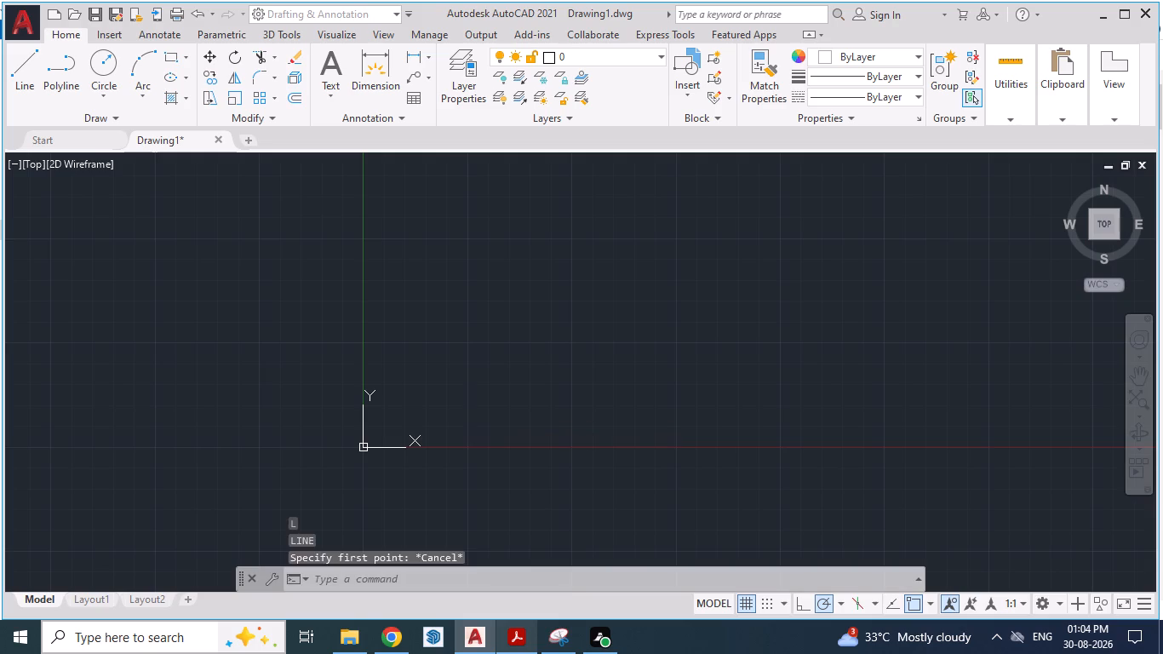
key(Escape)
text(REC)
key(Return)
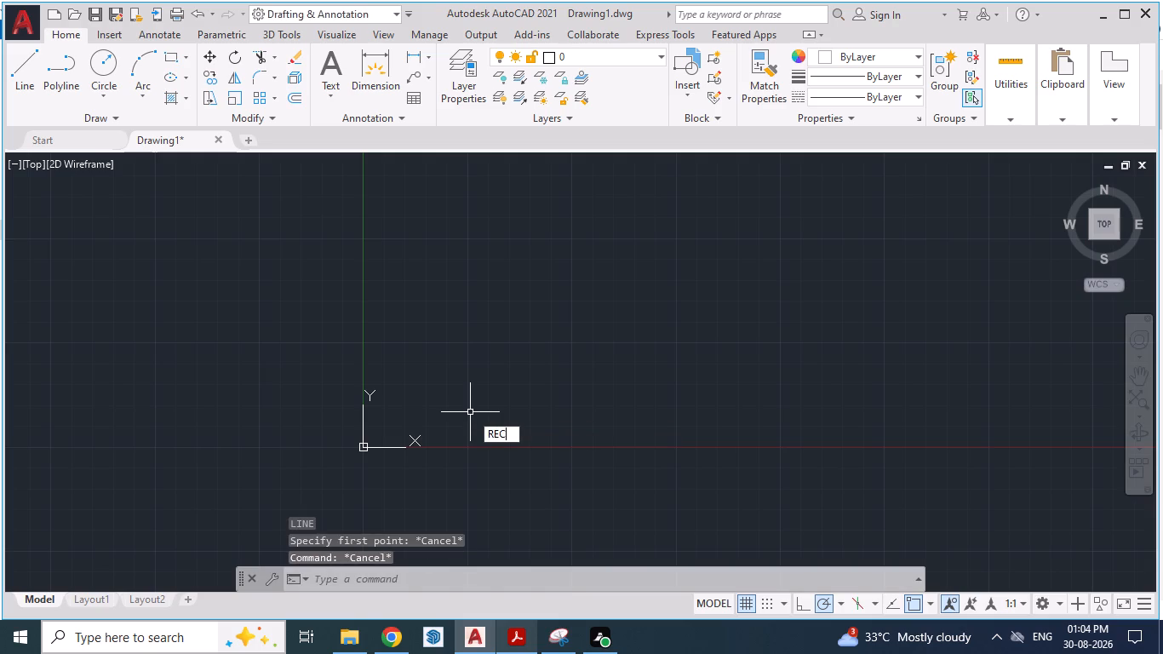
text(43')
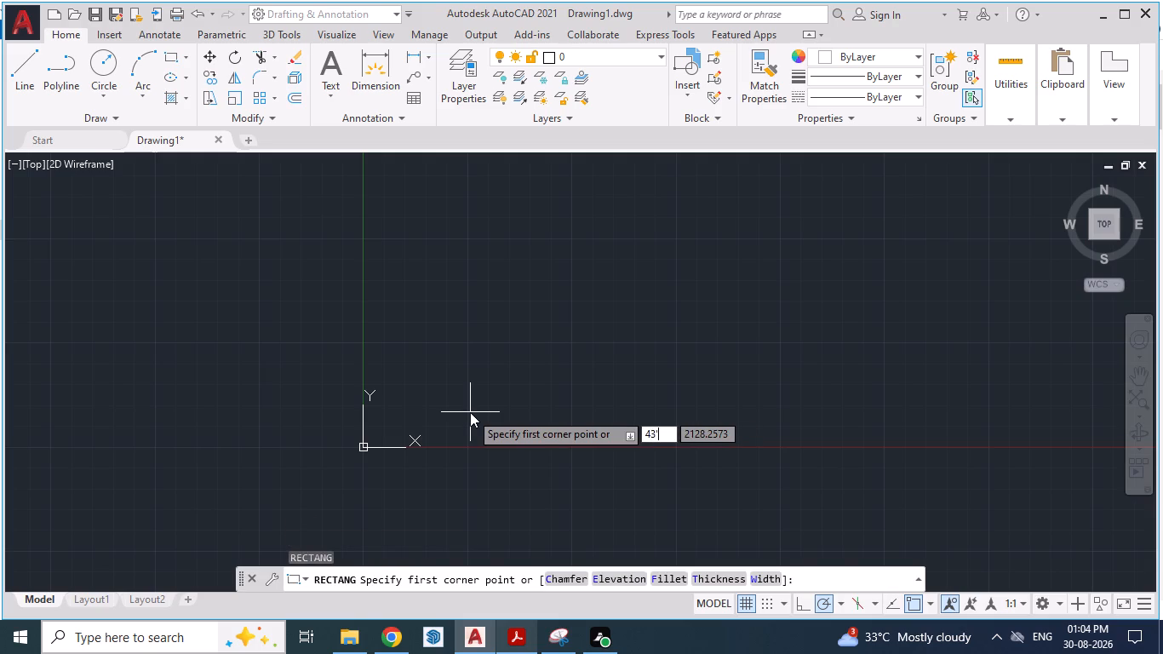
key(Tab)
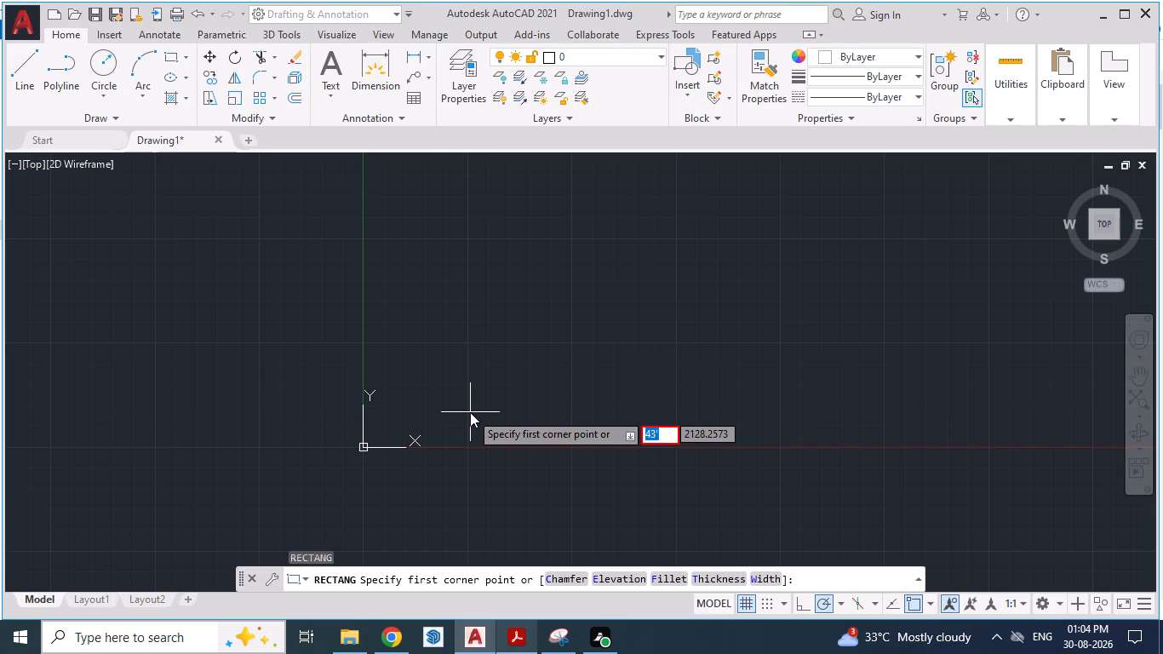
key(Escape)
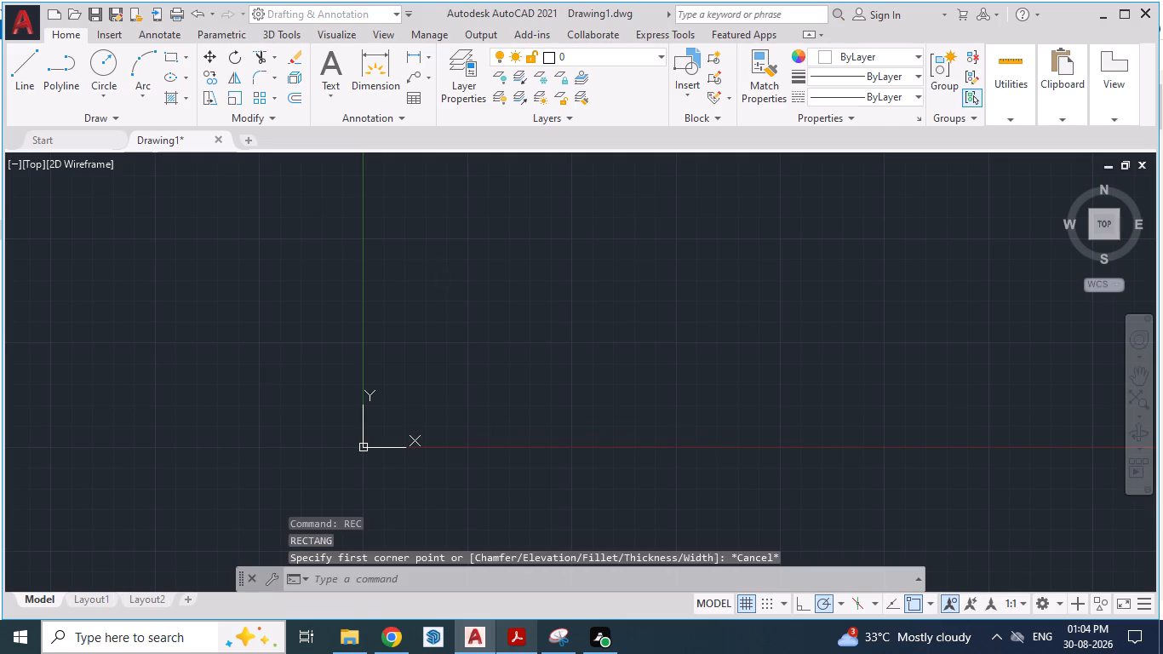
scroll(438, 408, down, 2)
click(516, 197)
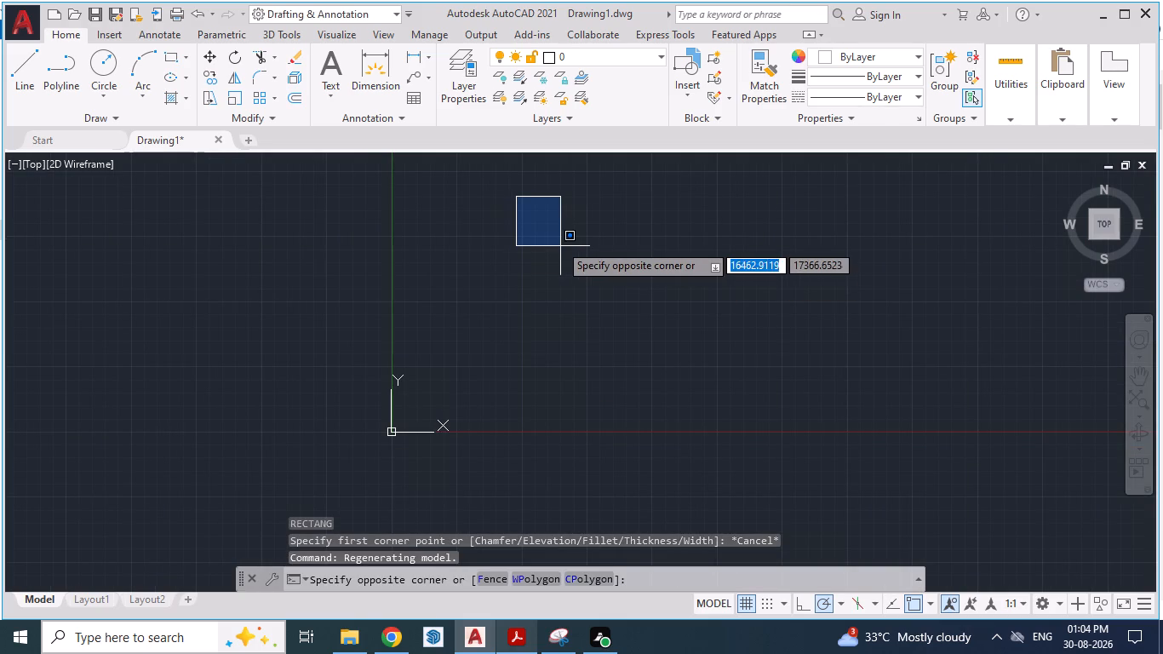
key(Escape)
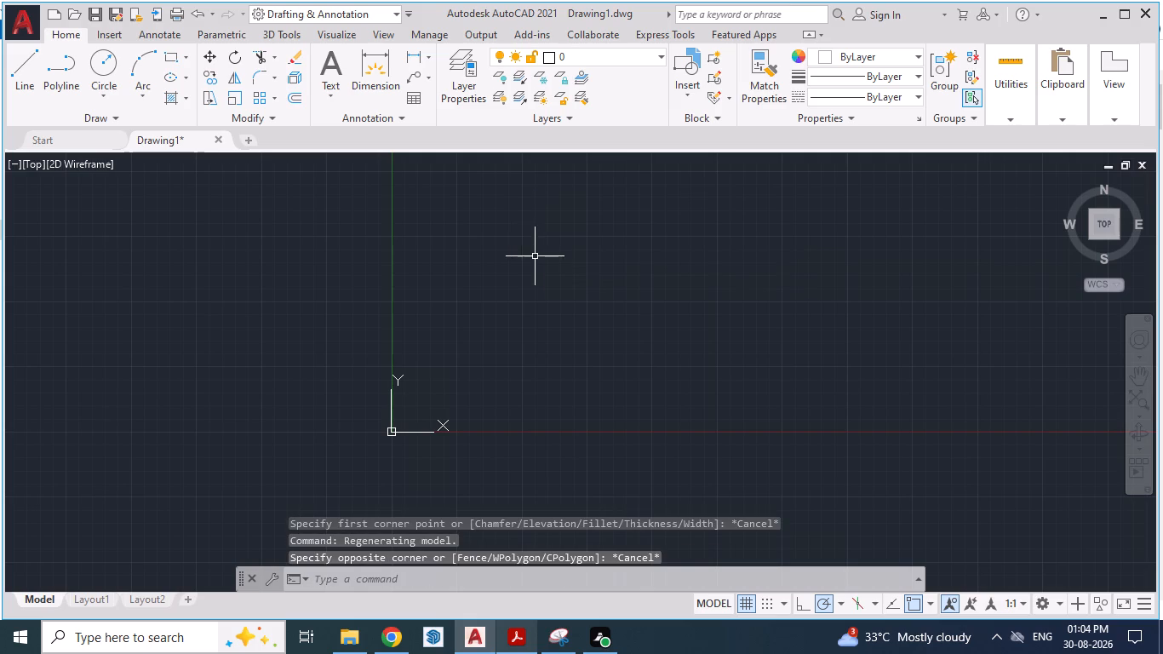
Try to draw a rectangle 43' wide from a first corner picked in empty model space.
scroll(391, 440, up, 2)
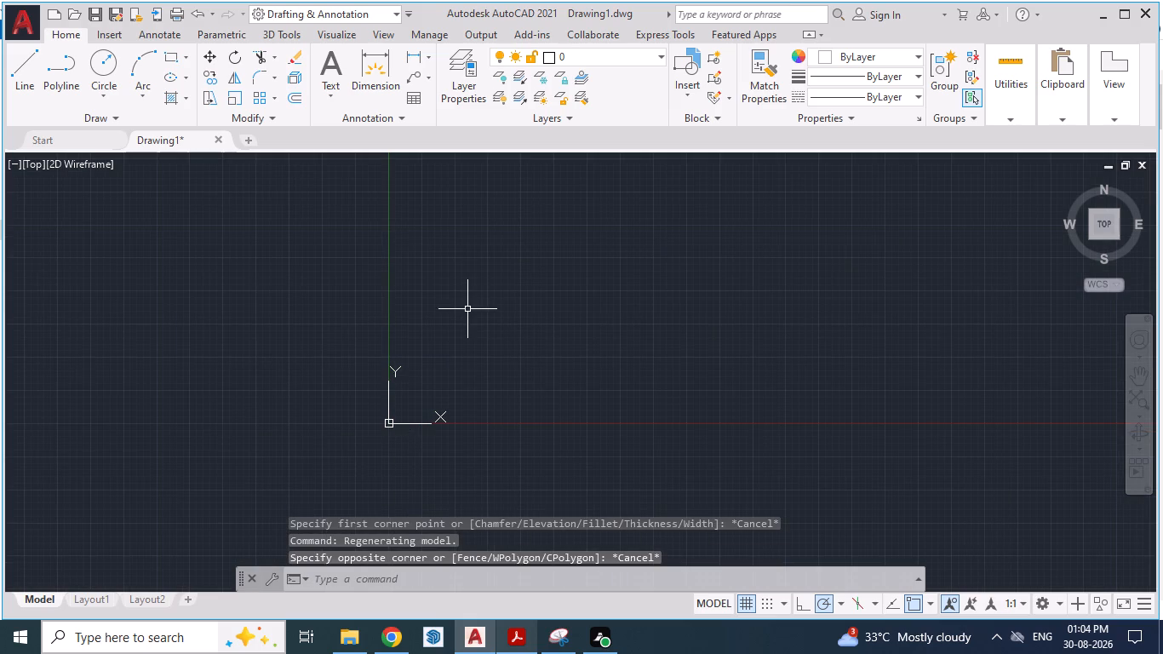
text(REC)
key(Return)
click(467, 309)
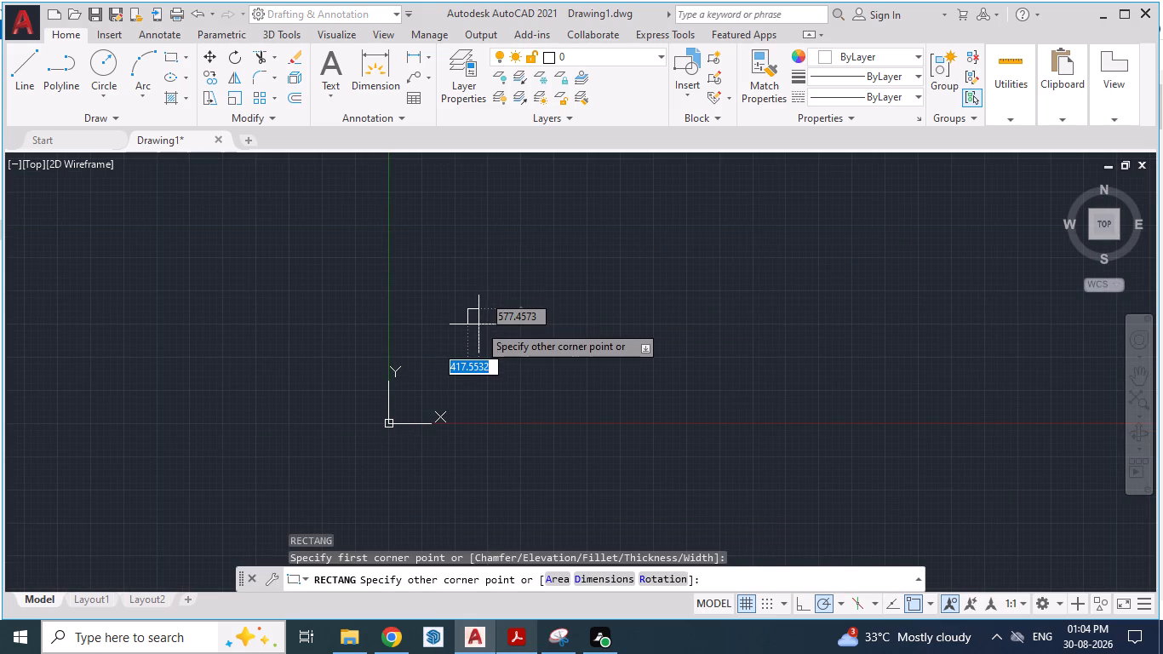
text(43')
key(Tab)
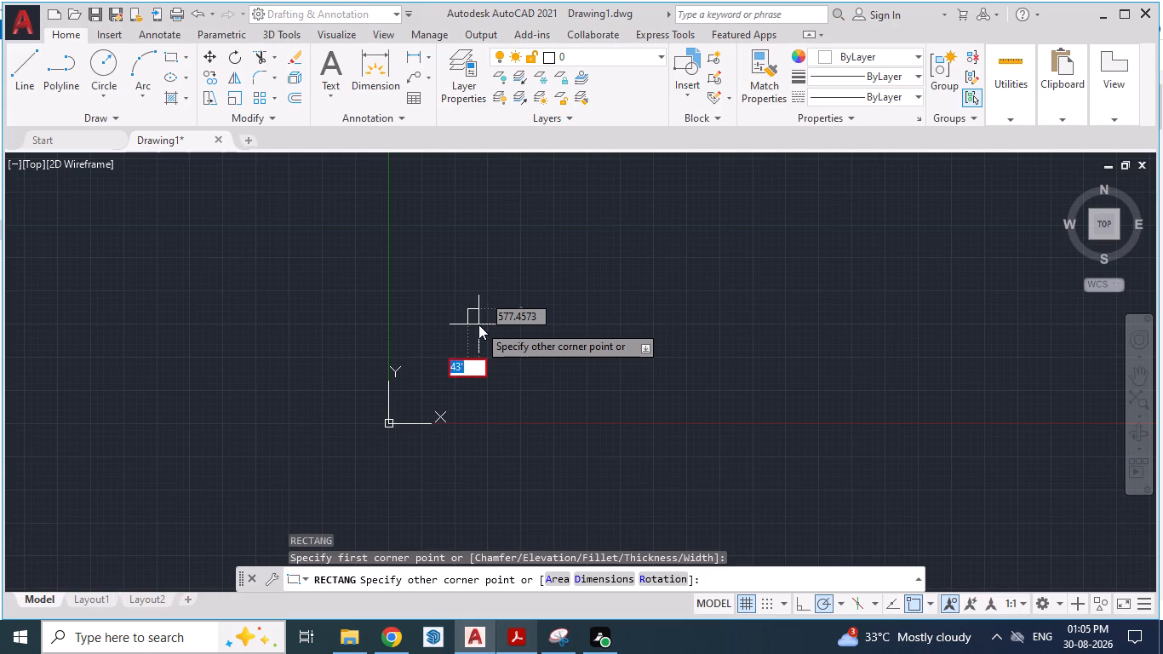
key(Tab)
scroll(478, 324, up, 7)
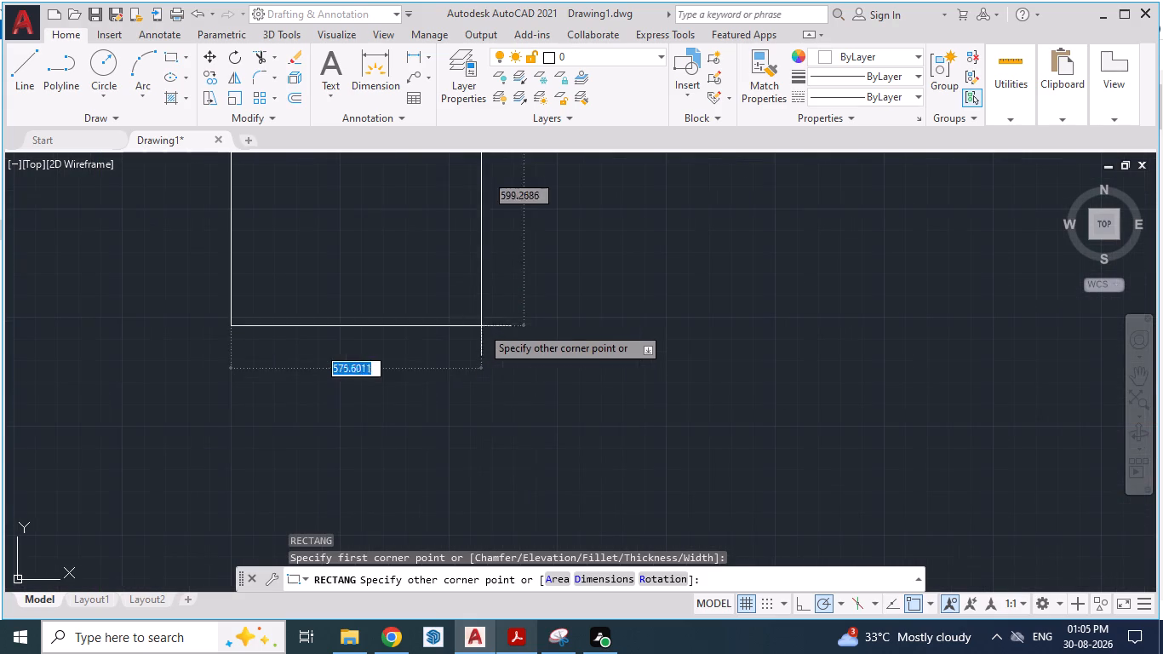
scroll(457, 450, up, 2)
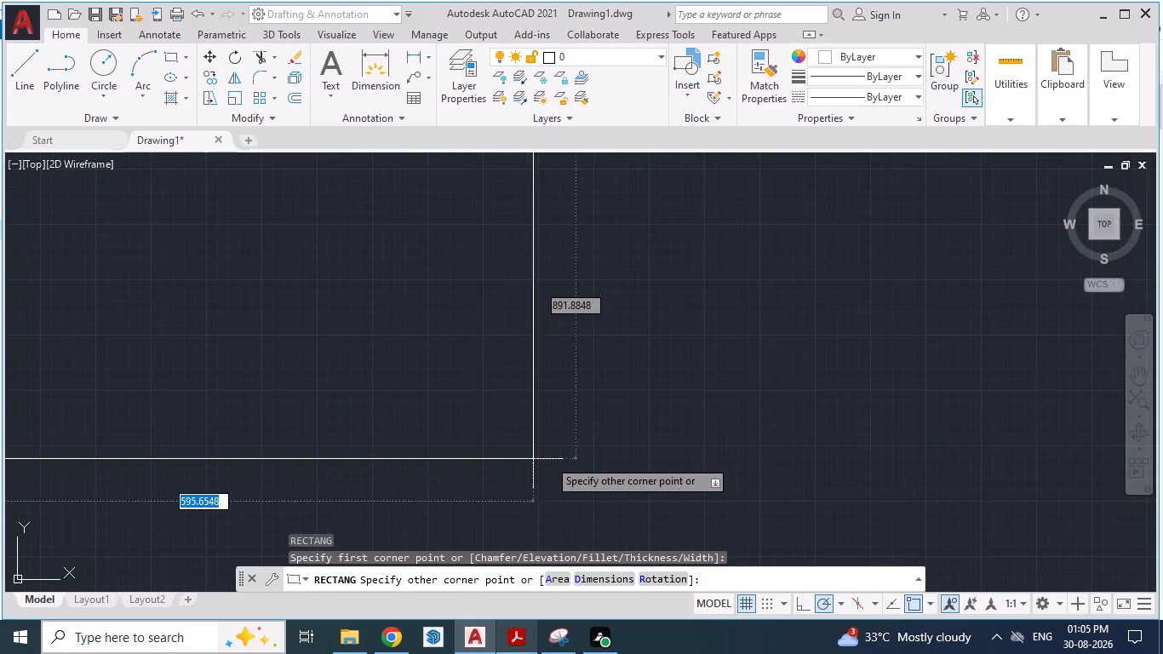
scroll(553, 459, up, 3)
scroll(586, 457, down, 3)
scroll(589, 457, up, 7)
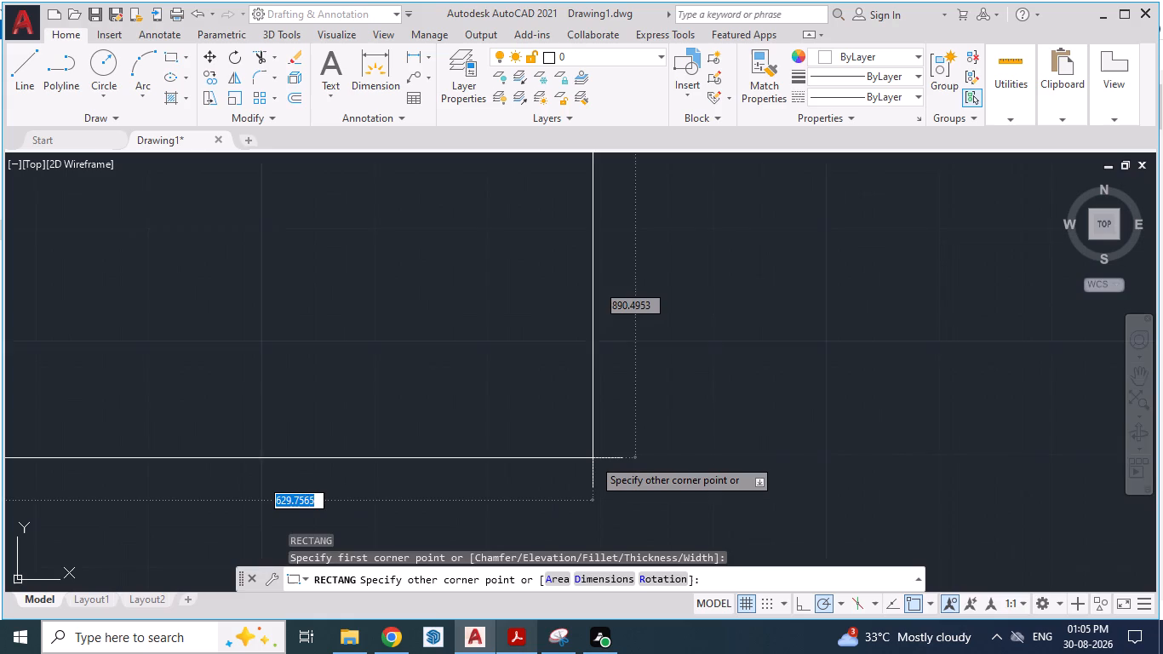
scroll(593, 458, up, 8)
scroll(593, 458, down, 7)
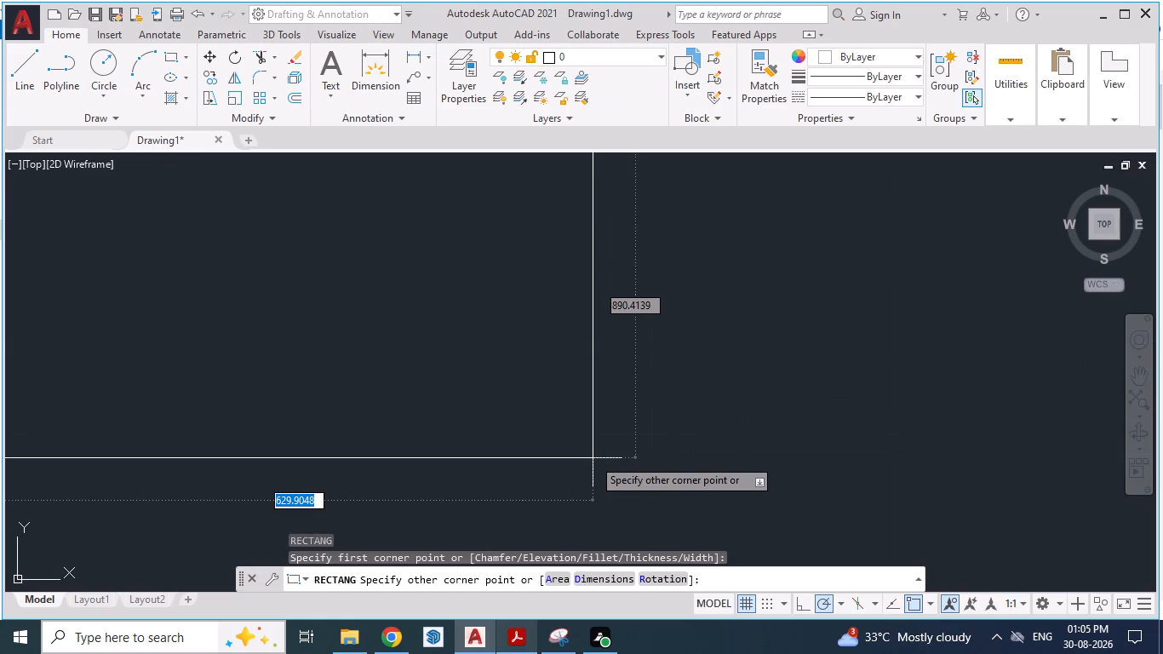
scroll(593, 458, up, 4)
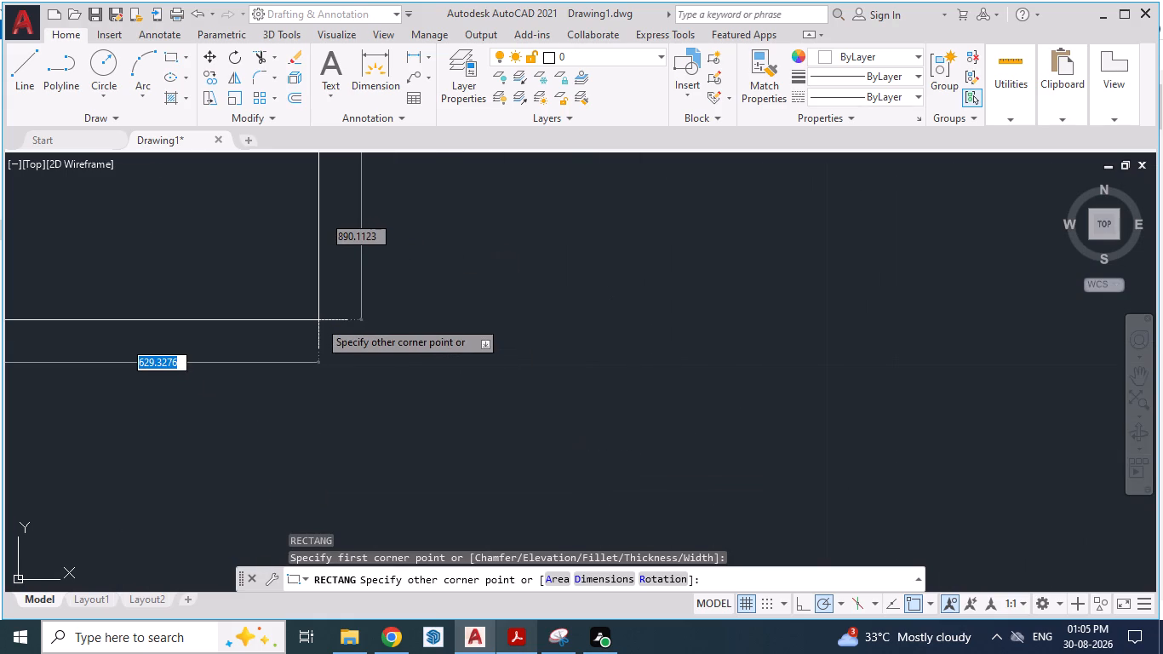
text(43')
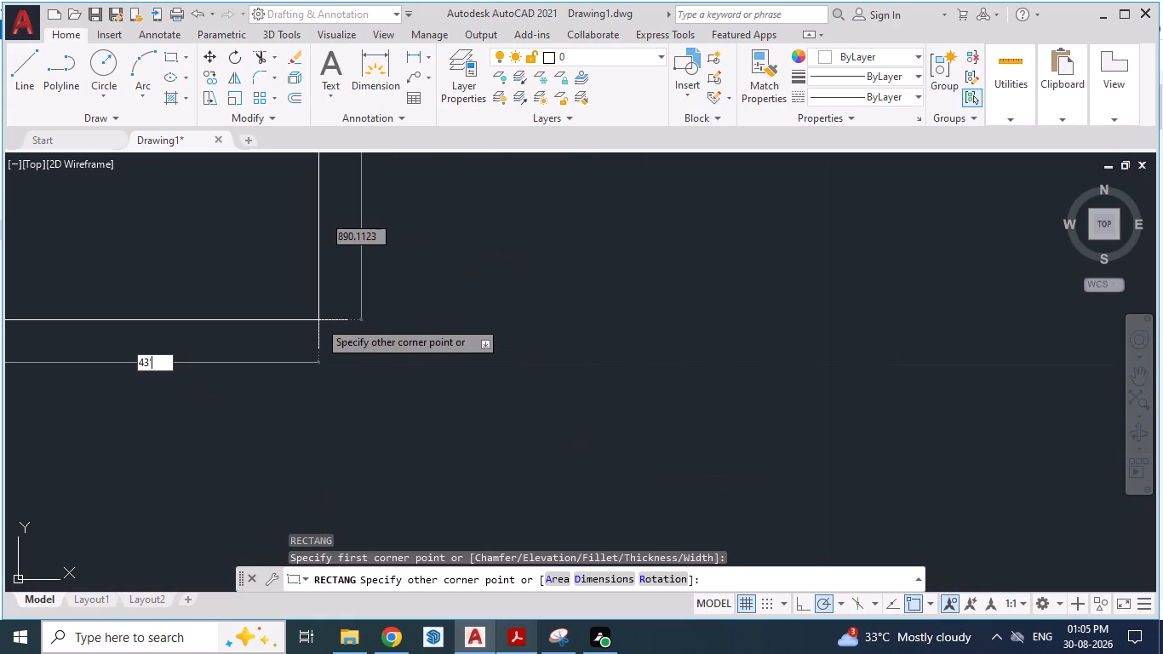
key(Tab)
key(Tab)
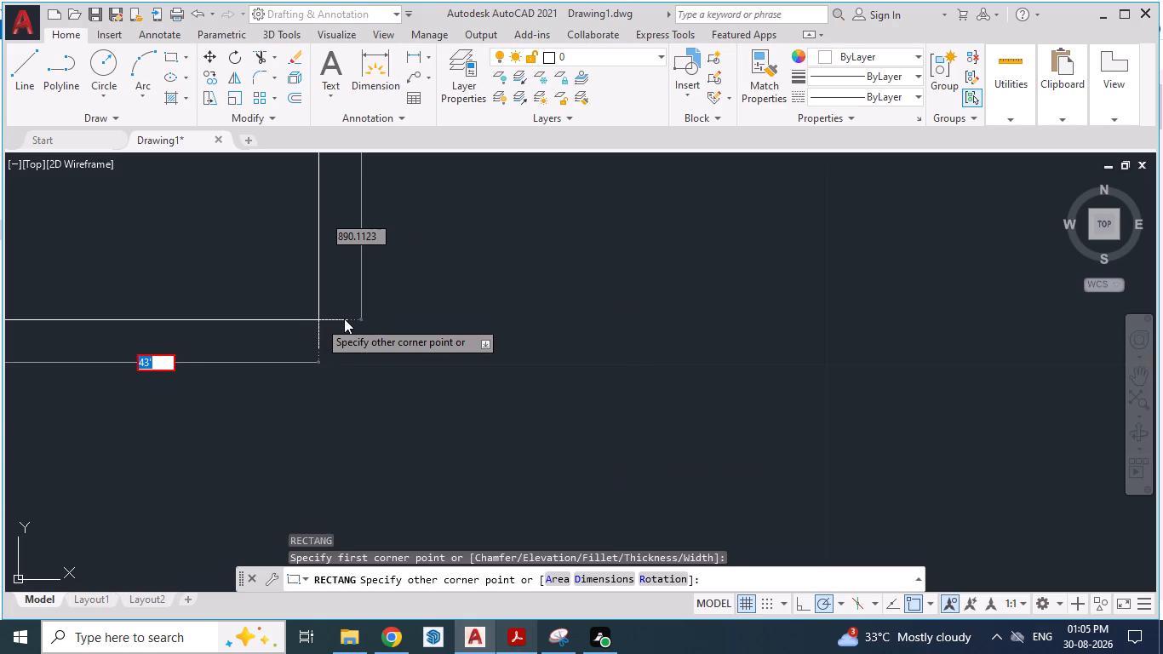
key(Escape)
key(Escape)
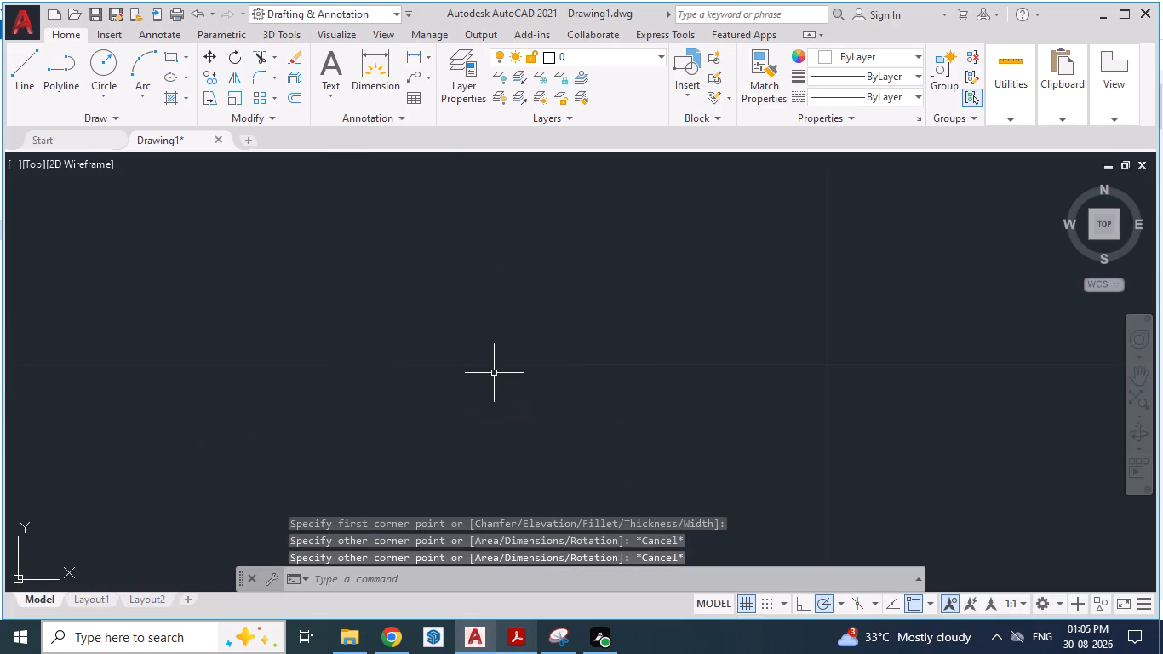
Check the primary units of the ISO-25 dimension style and close the Dimension Style Manager without changes.
key(d)
key(Return)
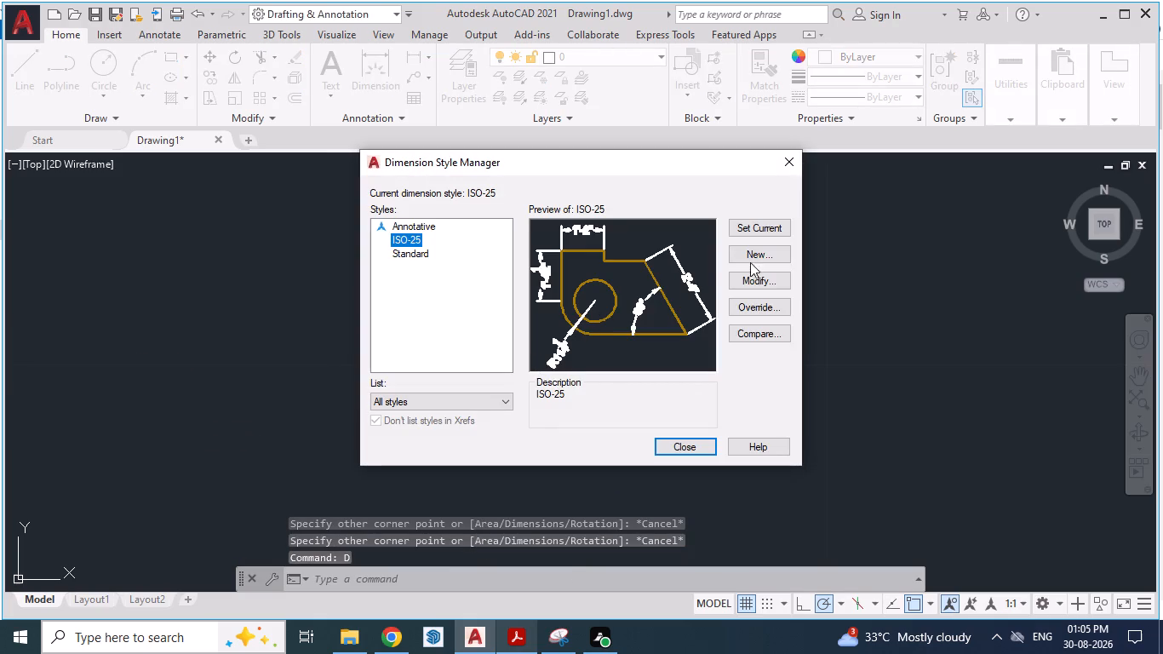
click(762, 286)
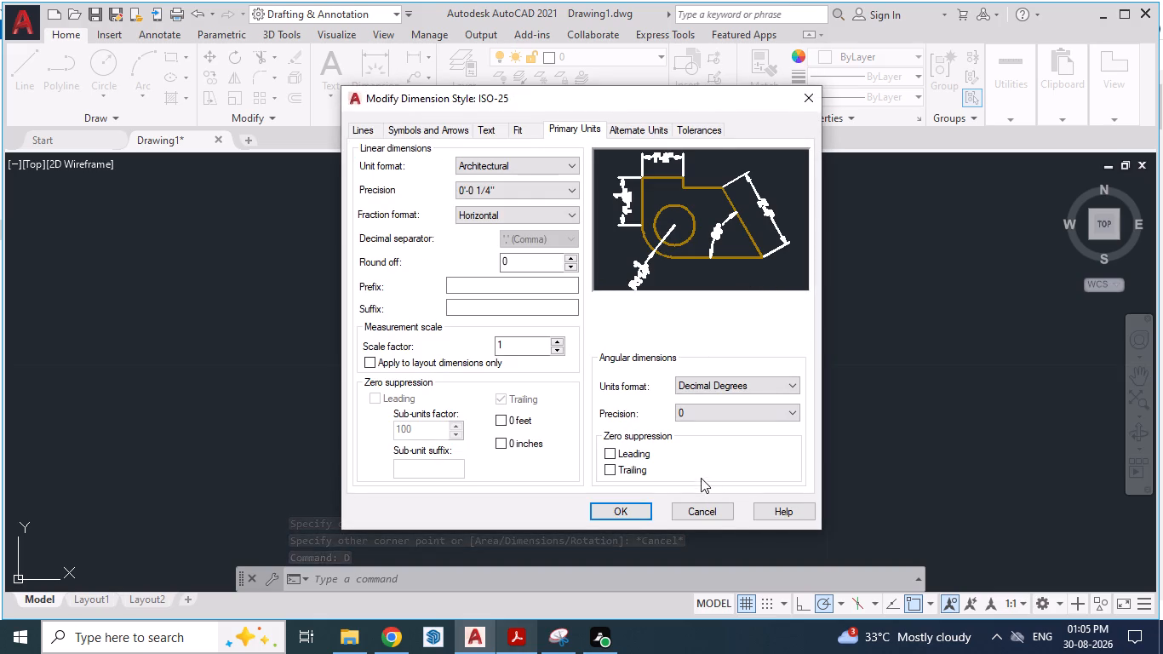
click(706, 506)
click(703, 451)
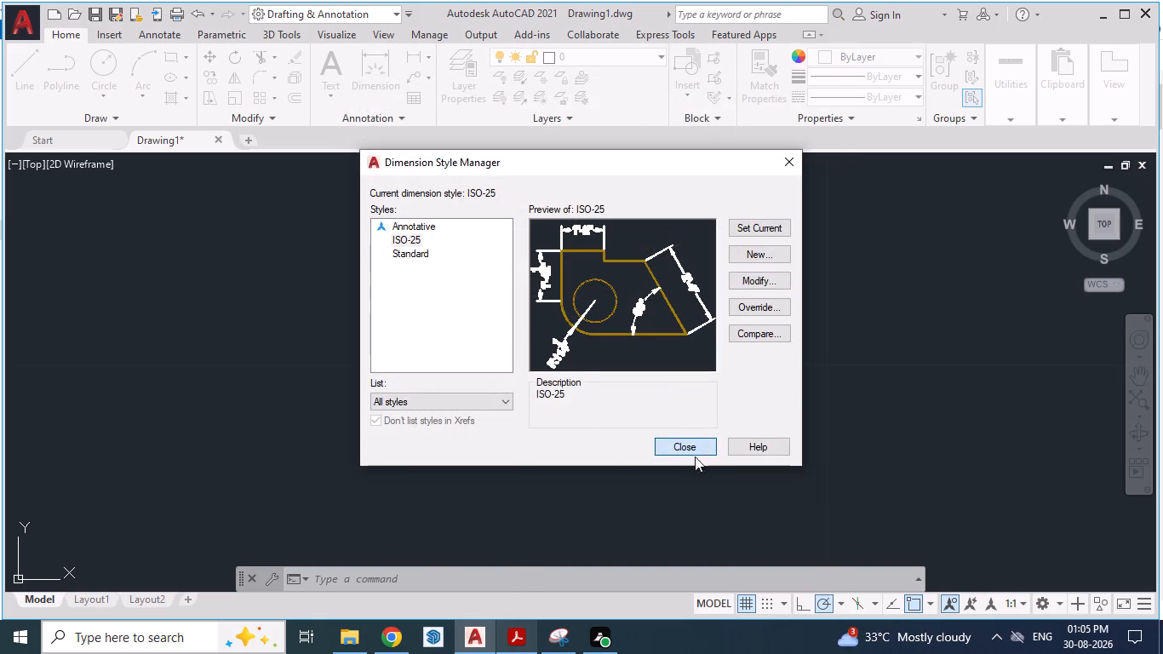
Set the drawing units to Architectural length with 0'-0 1/4" precision and the insertion scale to Inches.
click(472, 575)
text(UNITS)
key(Return)
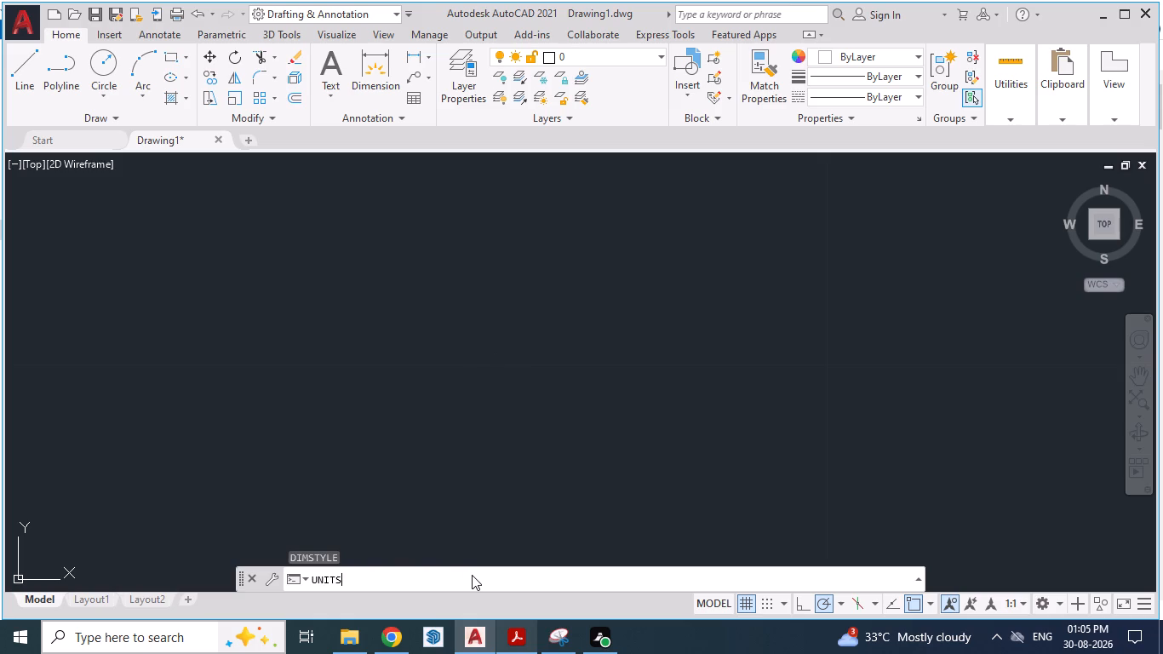
click(527, 200)
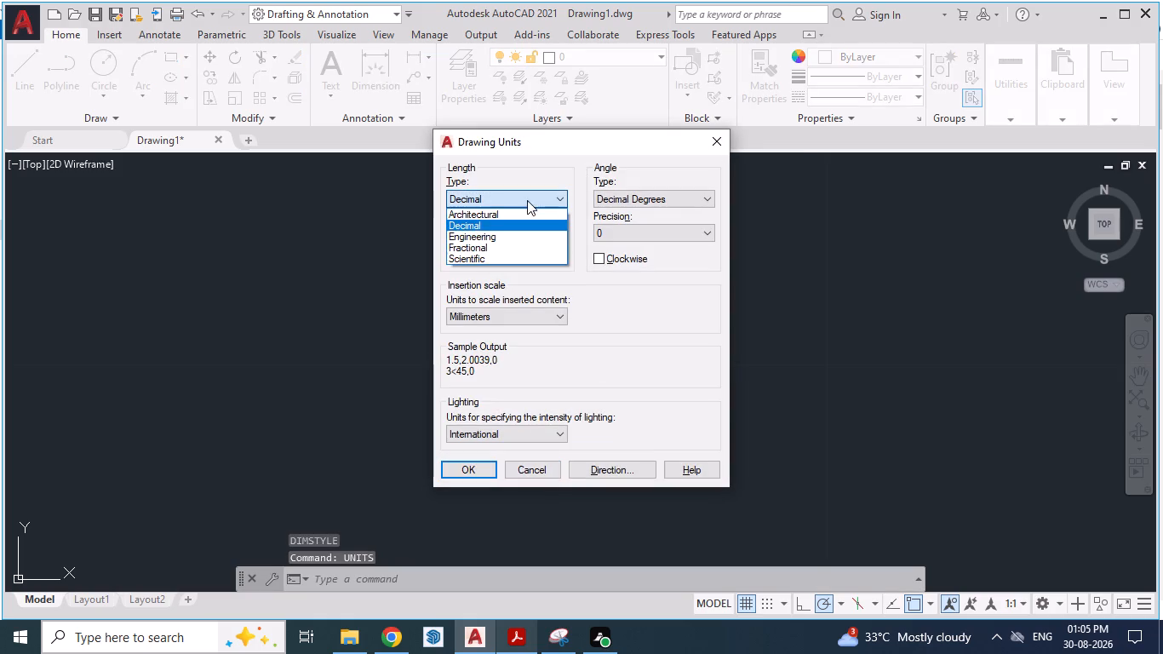
click(492, 214)
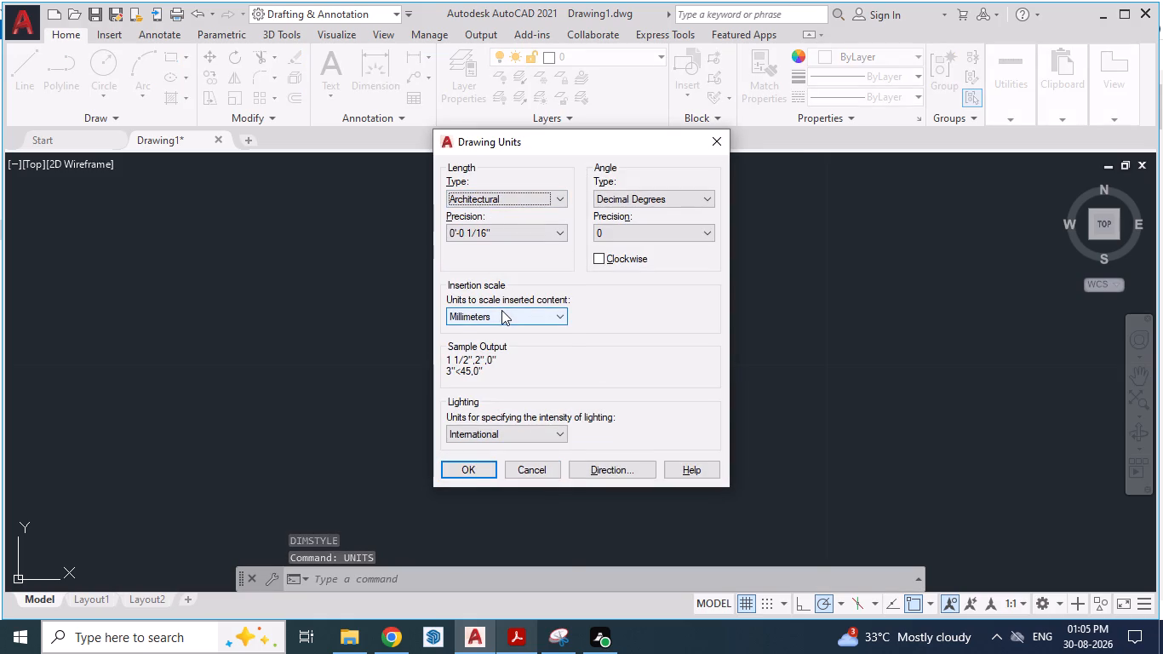
click(501, 315)
click(492, 343)
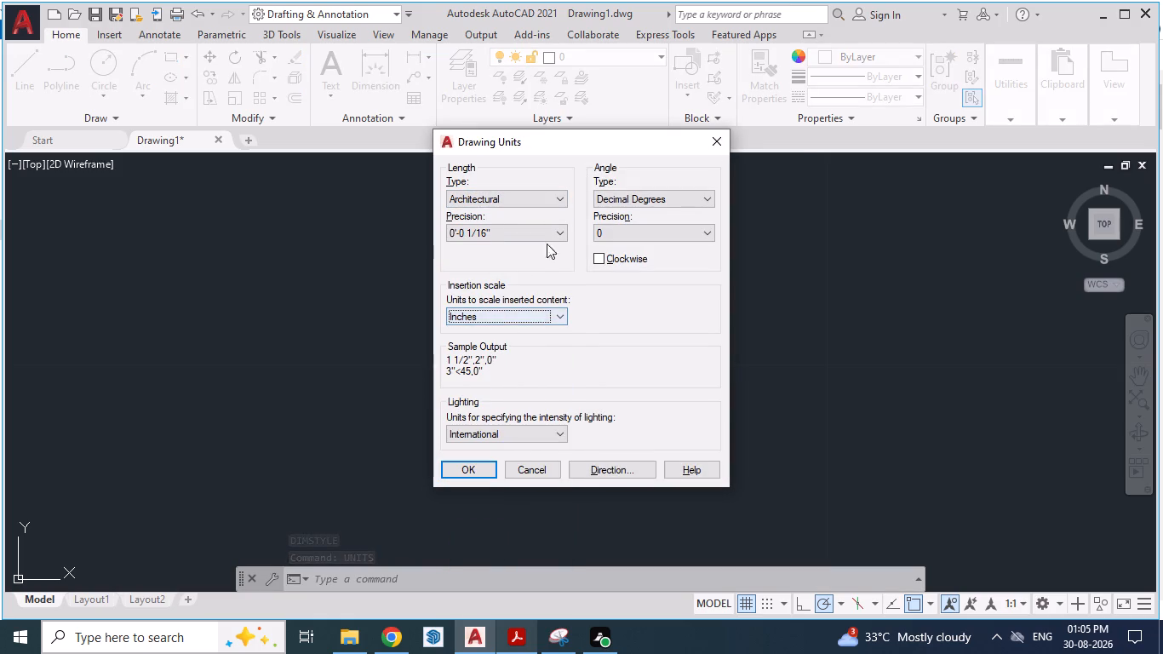
click(551, 232)
click(483, 269)
click(650, 290)
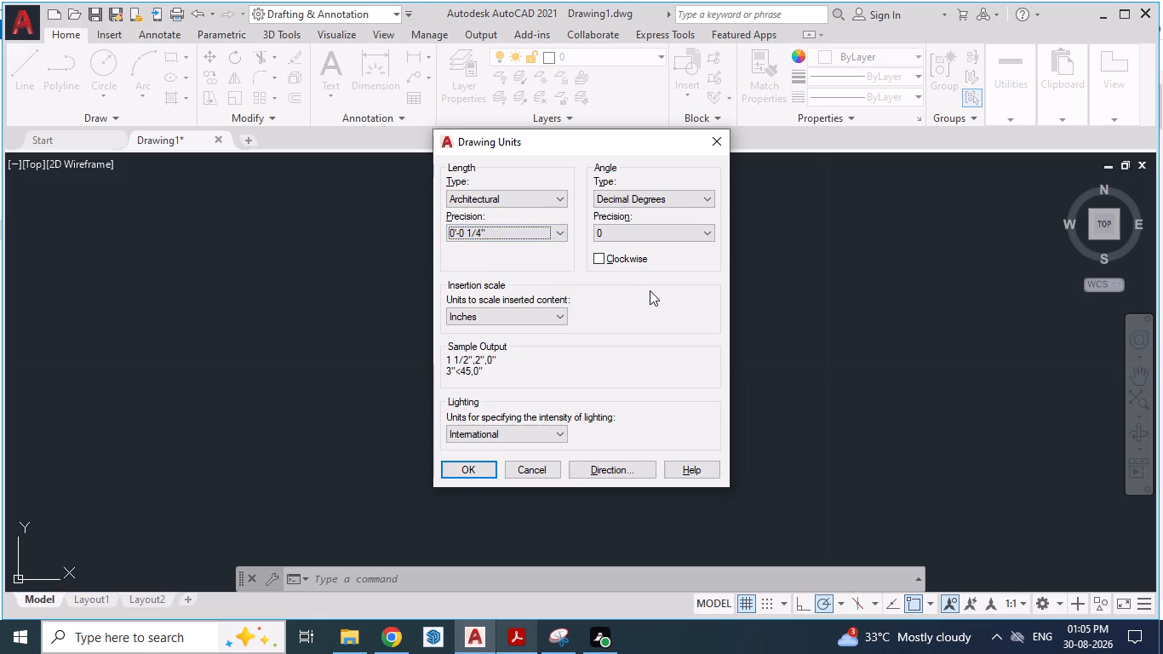
click(470, 469)
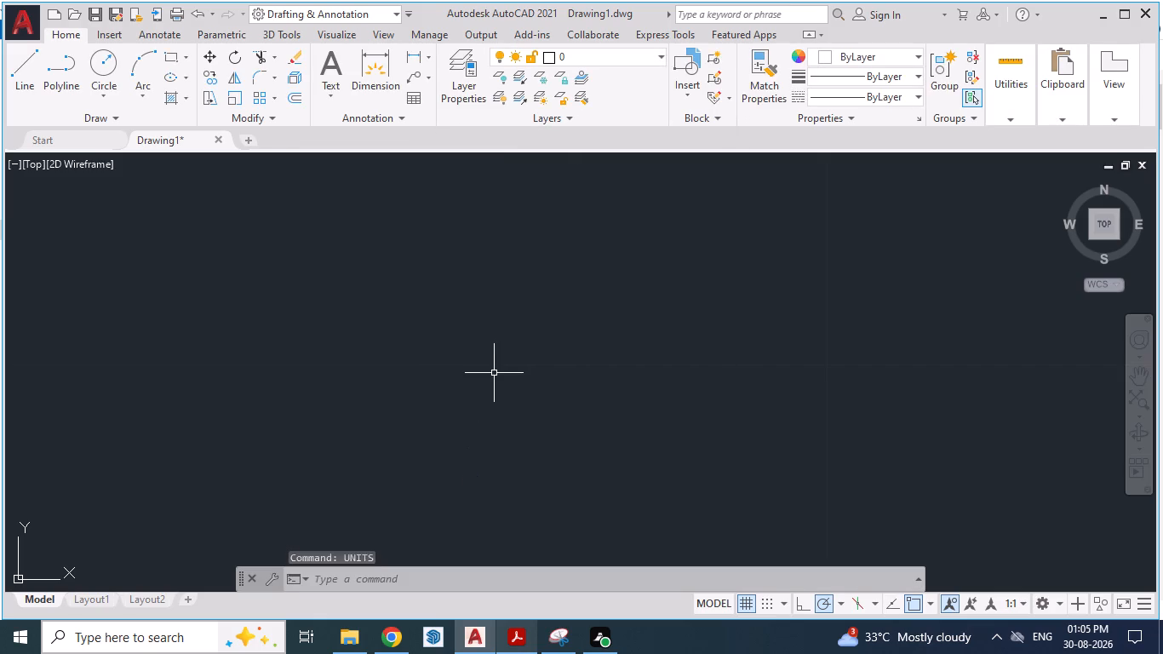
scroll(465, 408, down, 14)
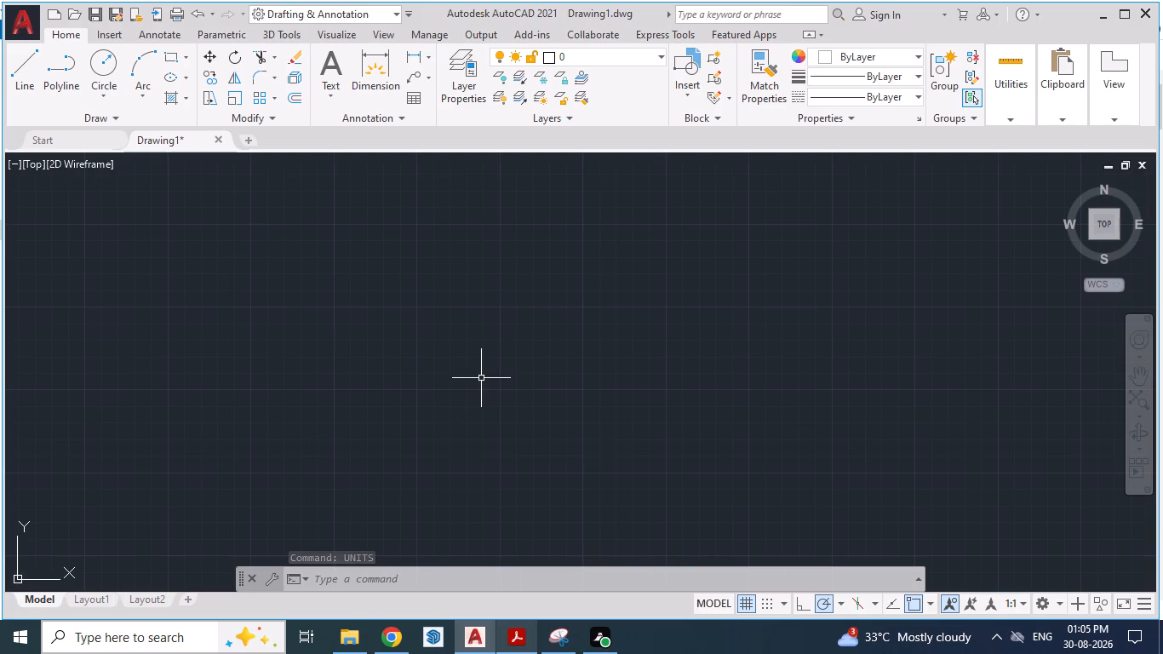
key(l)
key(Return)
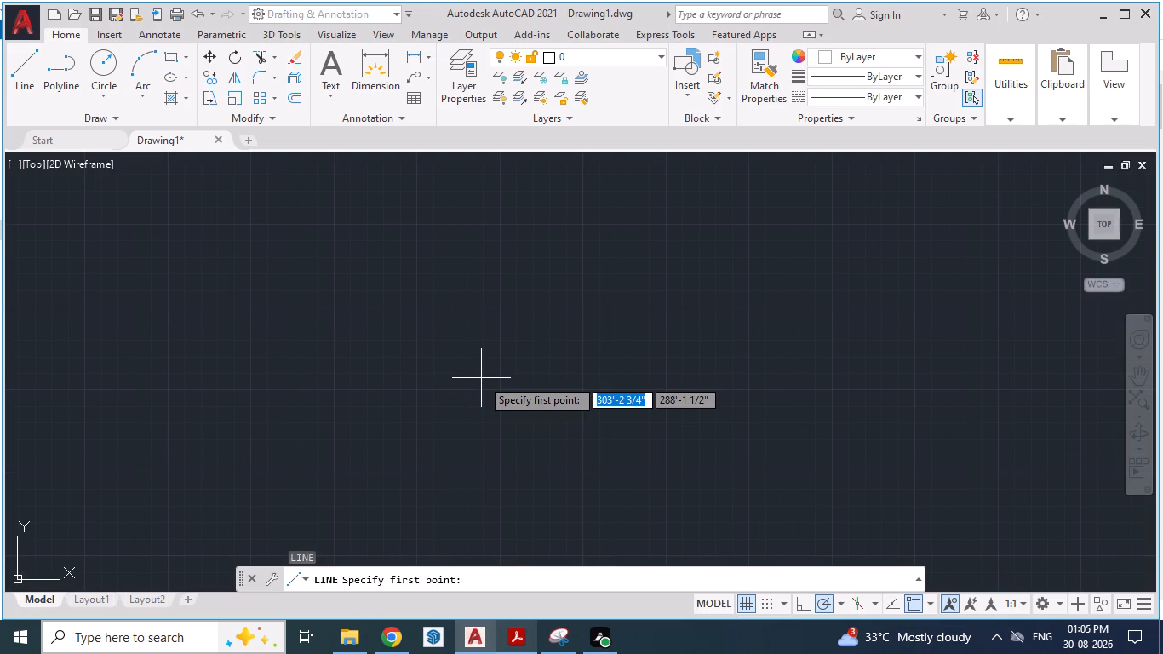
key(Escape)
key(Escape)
Draw the building outline as a rectangle 43' wide and 28' high, checking the depth in the floor plan PDF in Acrobat.
text(REC)
key(Return)
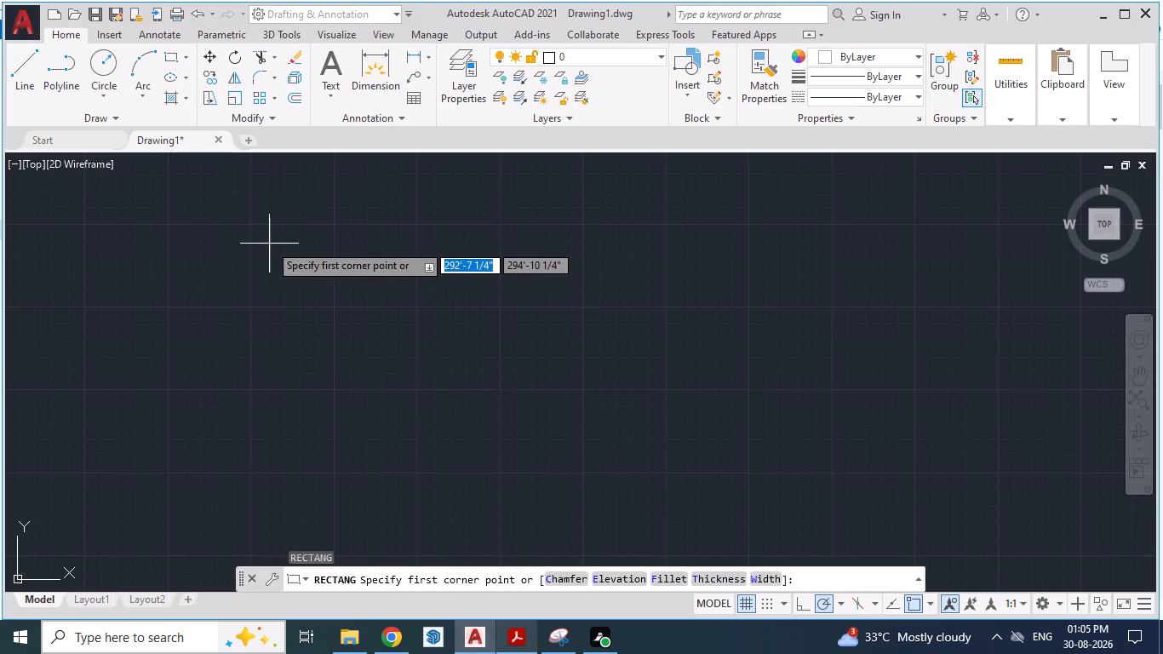
click(304, 286)
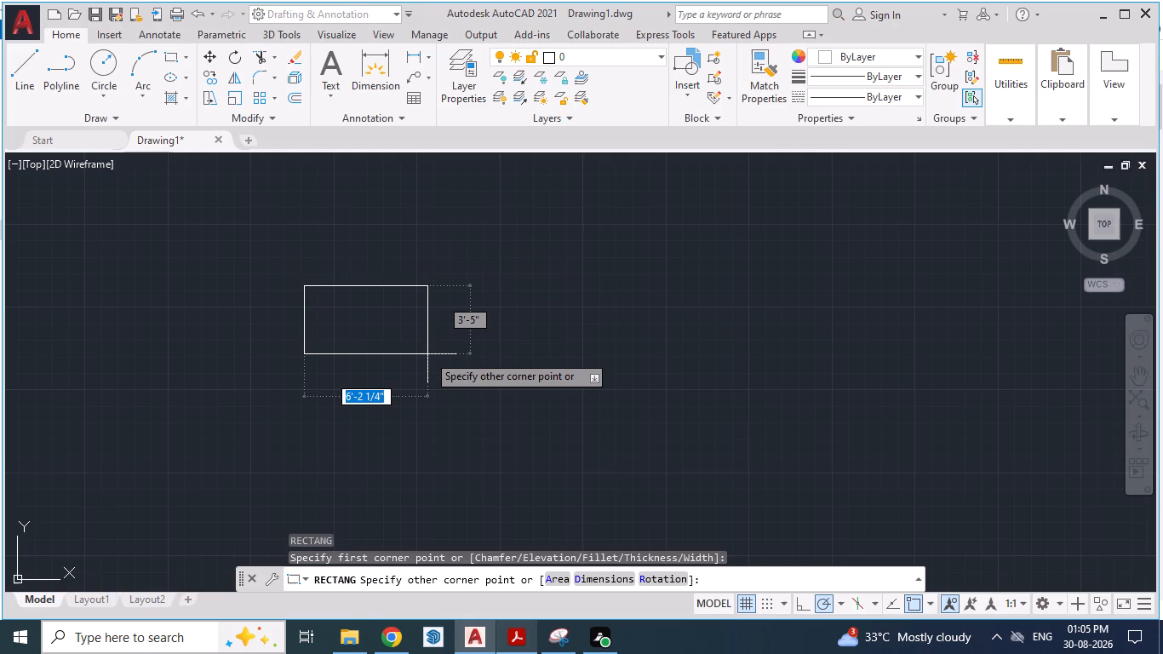
text(43')
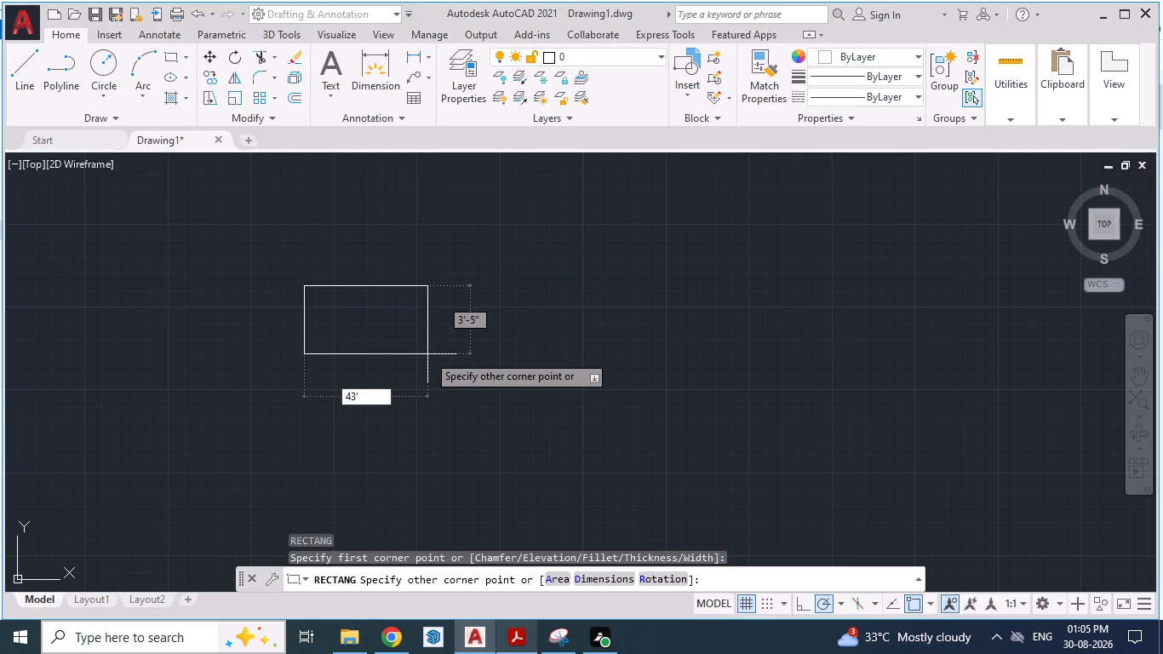
key(Tab)
key(alt+Tab)
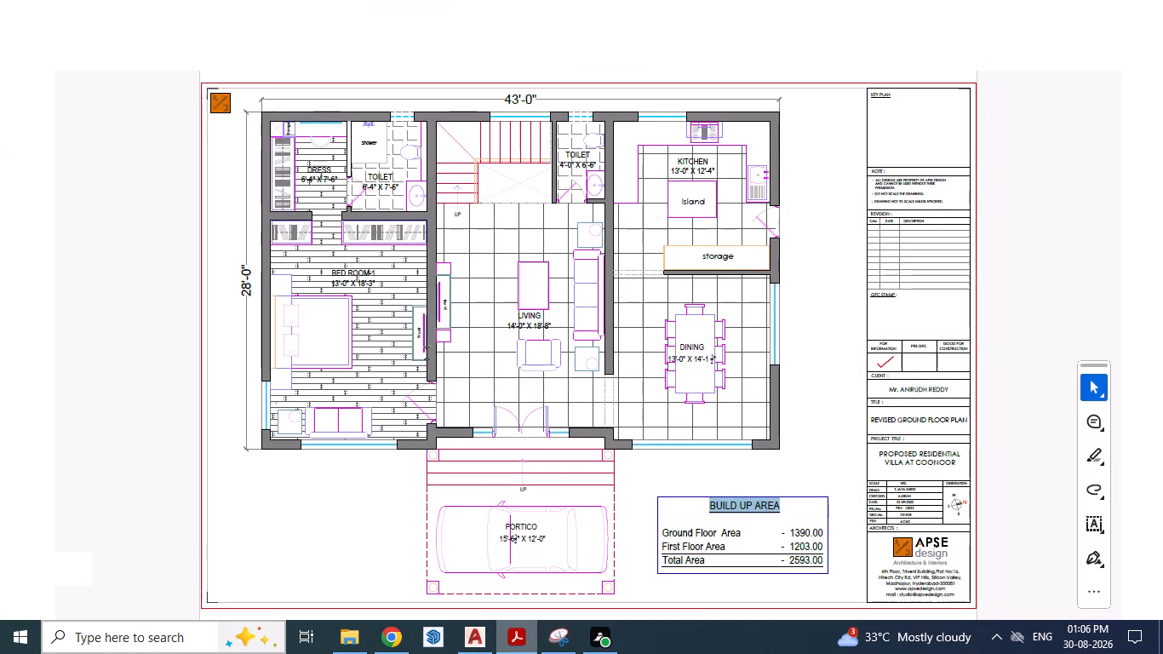
key(alt+Tab)
text(28')
key(Return)
scroll(352, 349, down, 3)
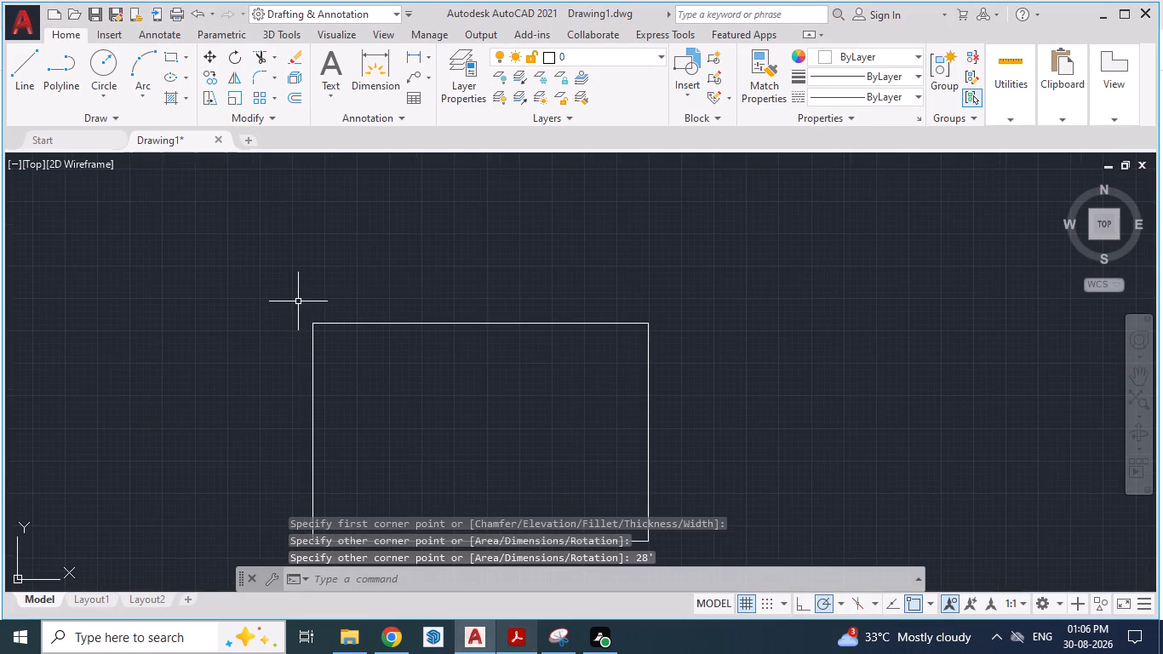
scroll(298, 301, down, 1)
scroll(340, 422, up, 1)
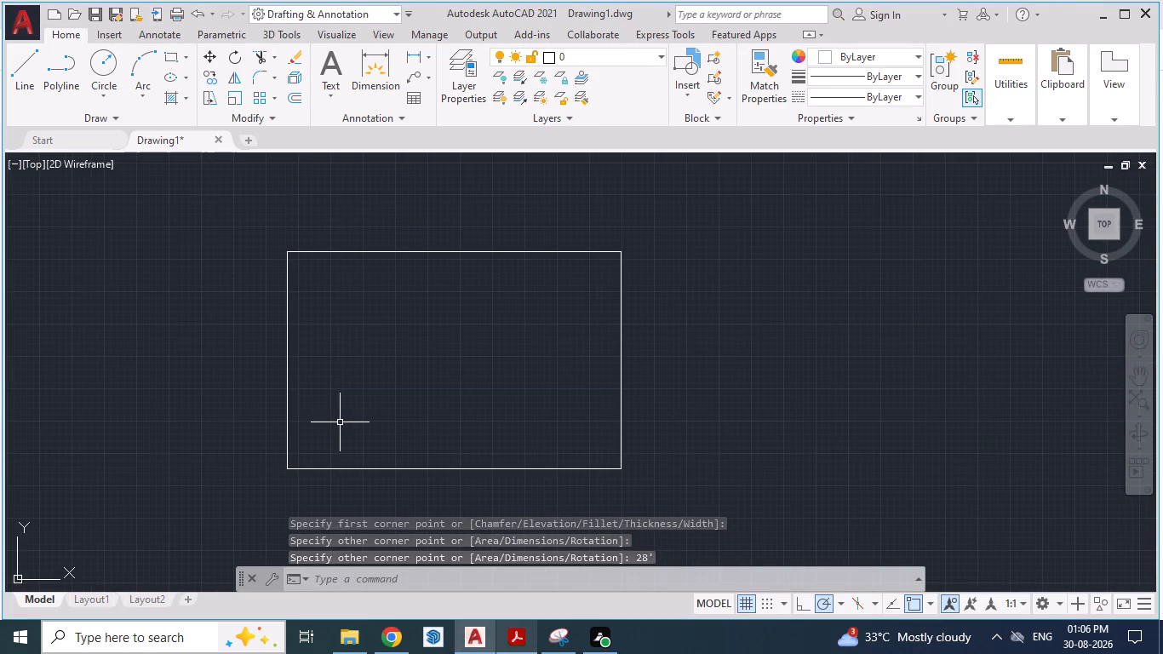
Offset the outline rectangle 9" inward to form the outer wall thickness.
key(alt+Tab)
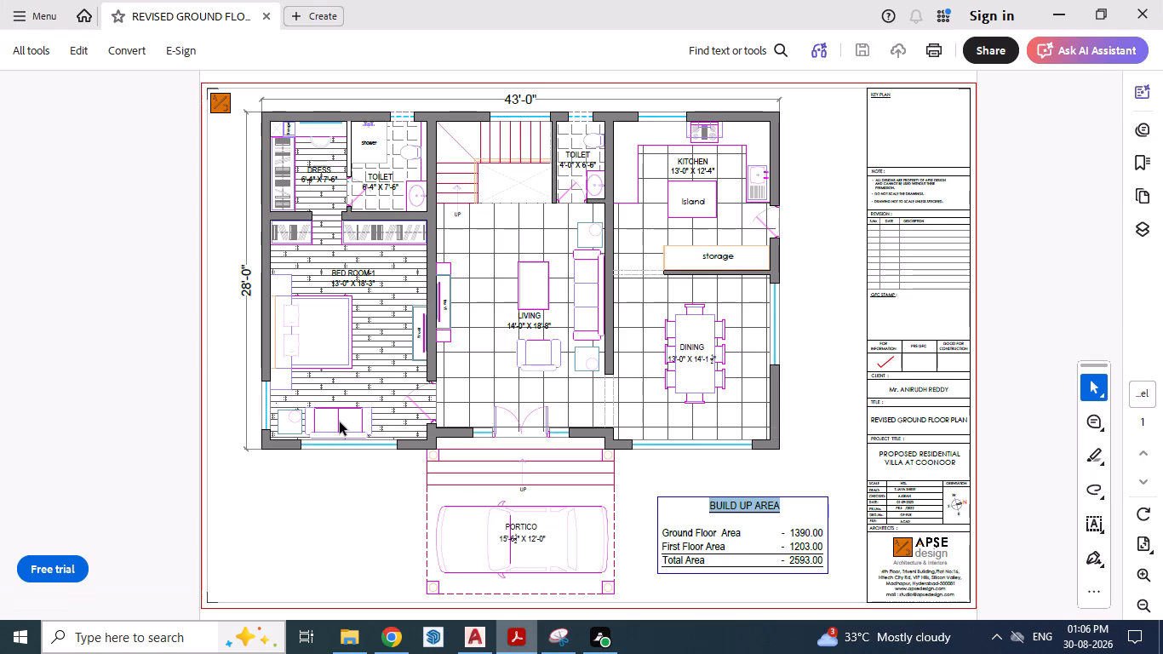
key(alt+Tab)
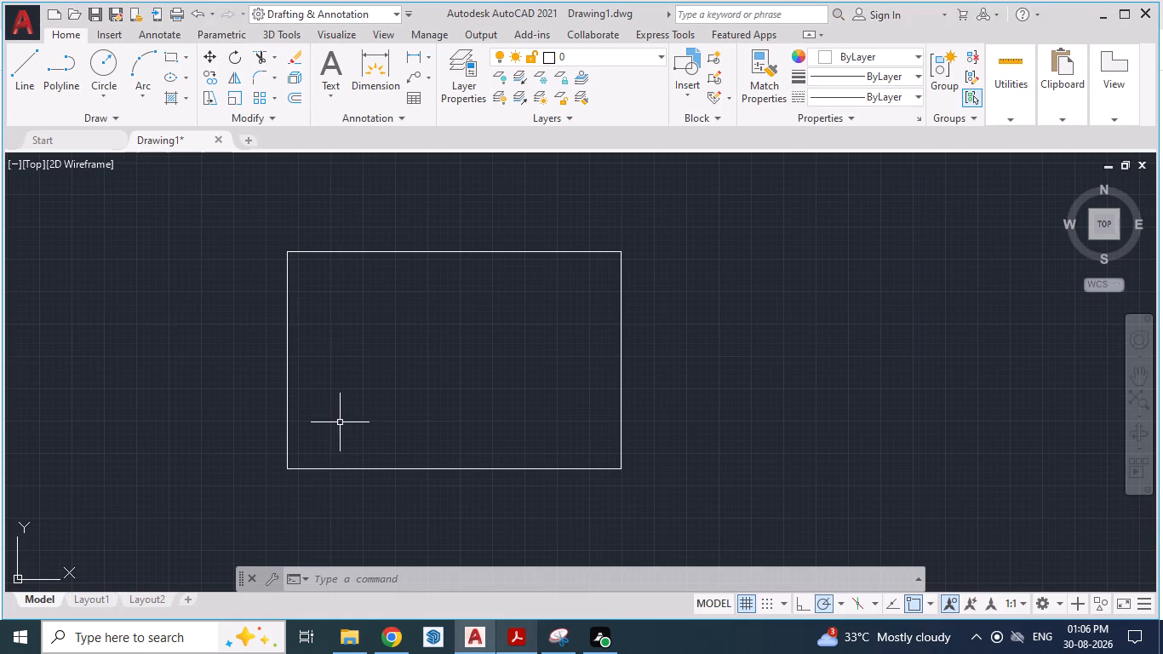
key(Escape)
key(o)
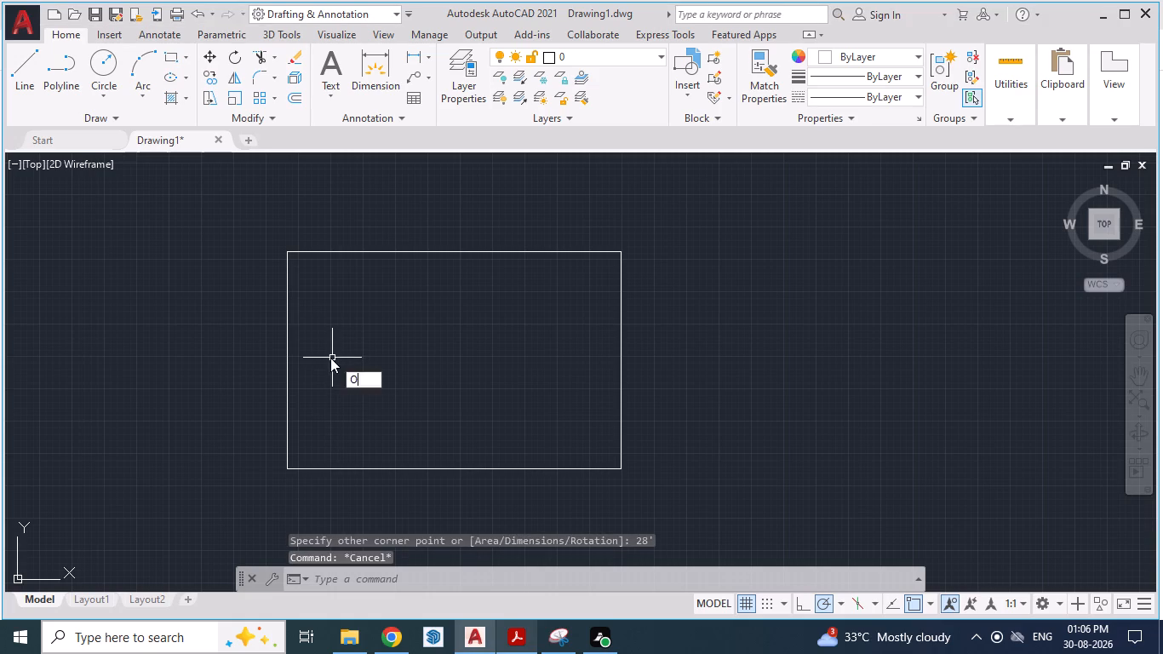
key(Return)
key(9)
key(shift+quotedbl)
key(Return)
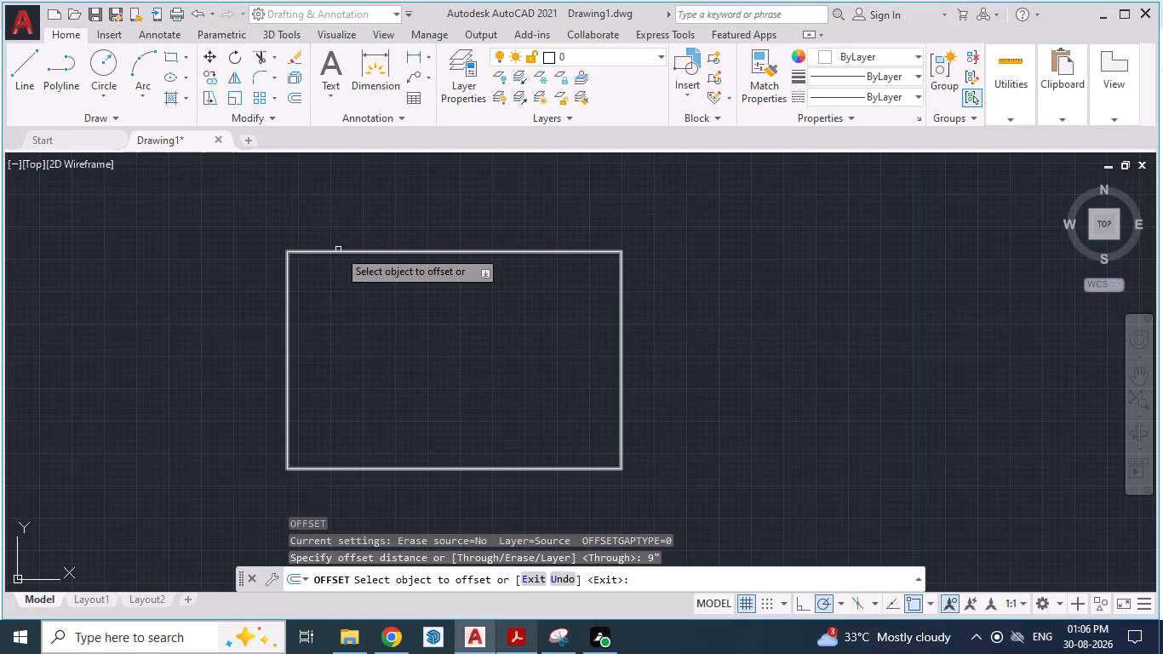
drag(338, 250, 357, 325)
click(357, 325)
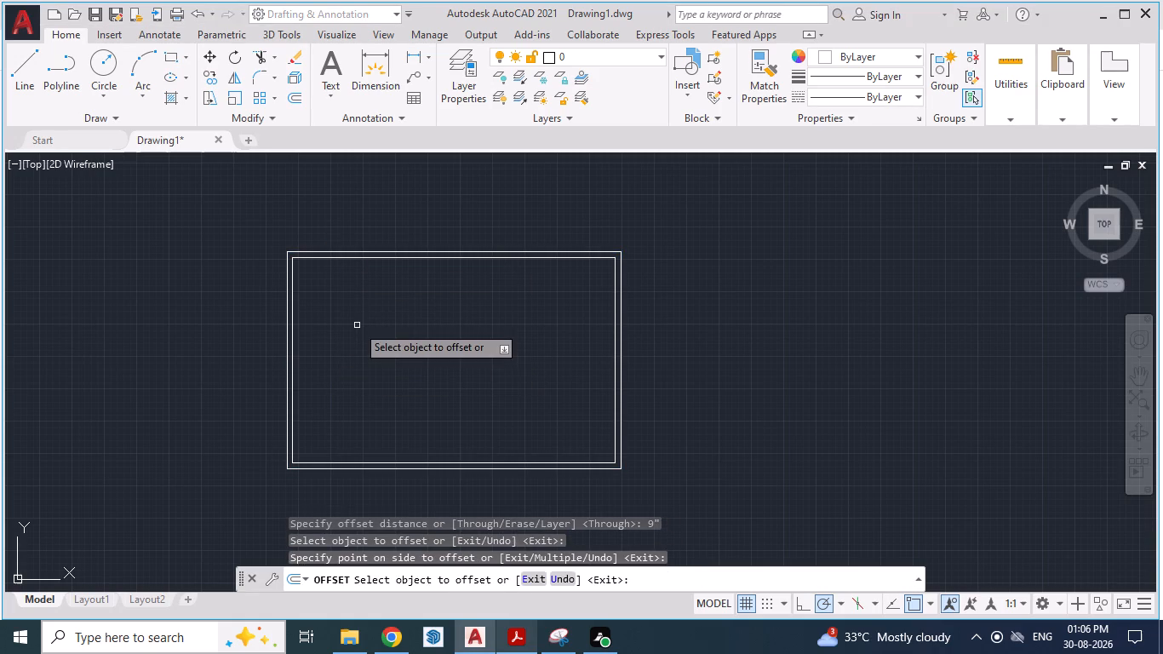
Examine the wall layout and room sizes around the dress and toilet in the Acrobat floor plan, return to AutoCAD and end Offset.
key(alt+Tab)
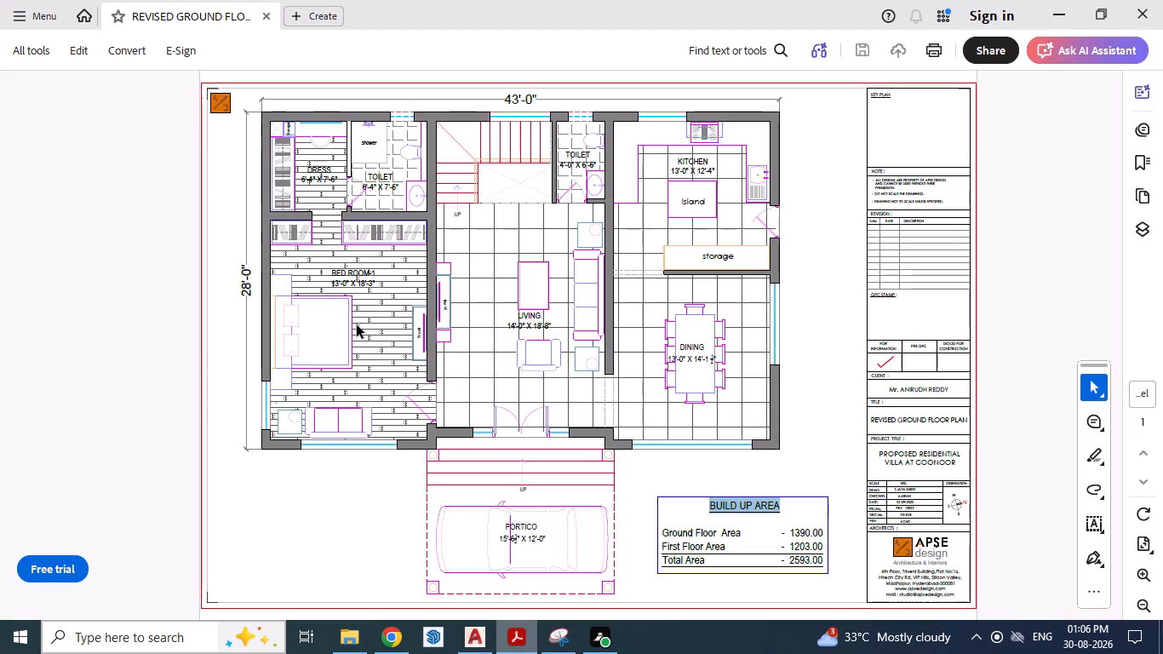
key(alt+Tab)
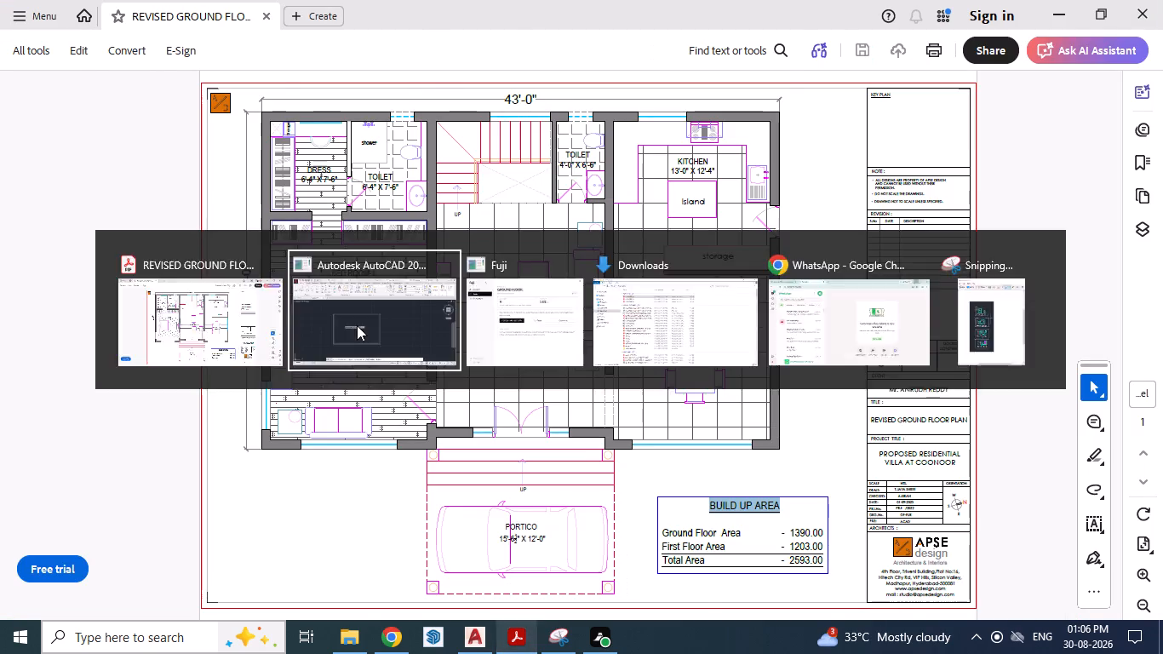
key(alt+Tab)
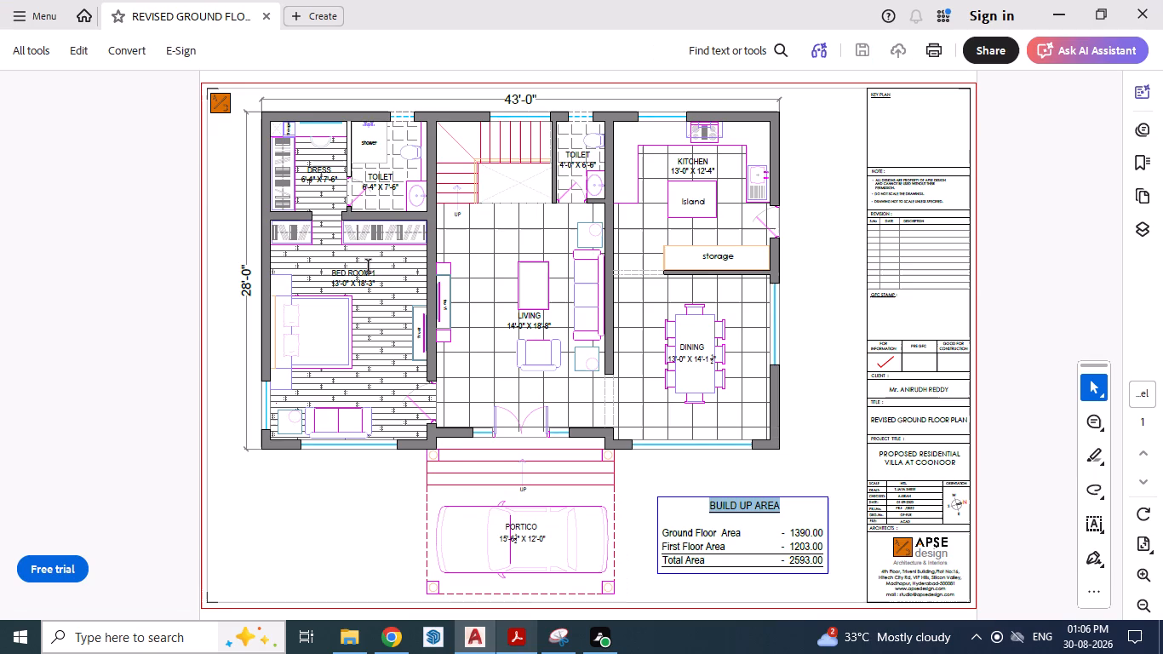
ctrl+scroll(320, 113, up, 5)
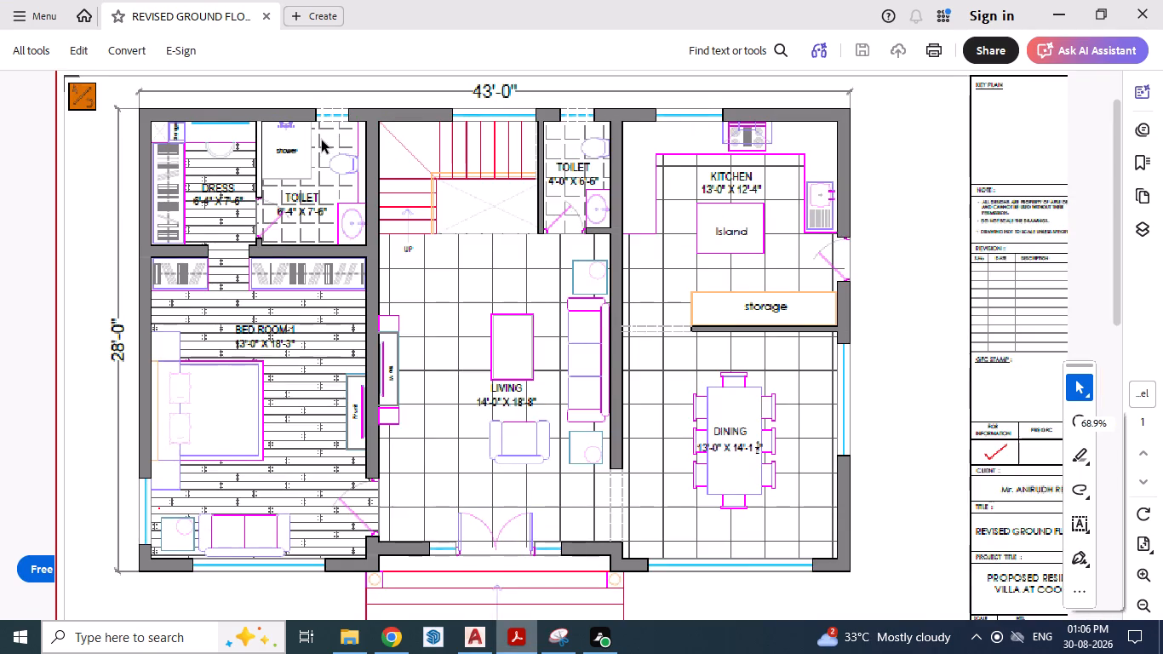
ctrl+scroll(228, 185, up, 3)
scroll(543, 240, down, 1)
ctrl+scroll(645, 269, down, 1)
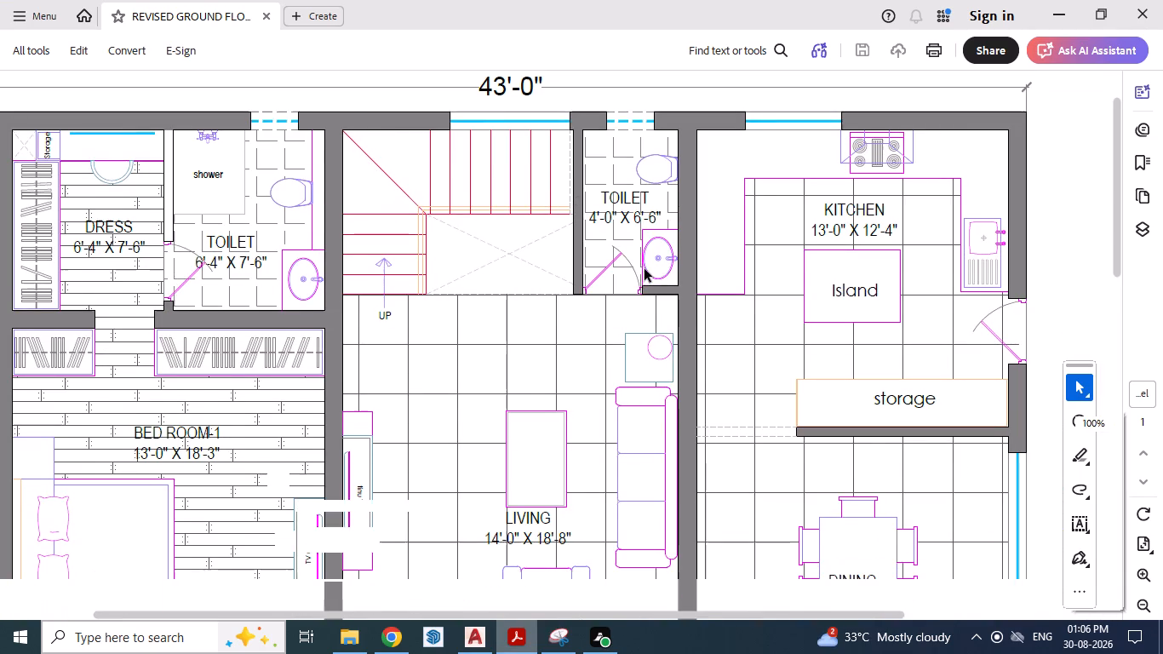
ctrl+scroll(109, 215, up, 1)
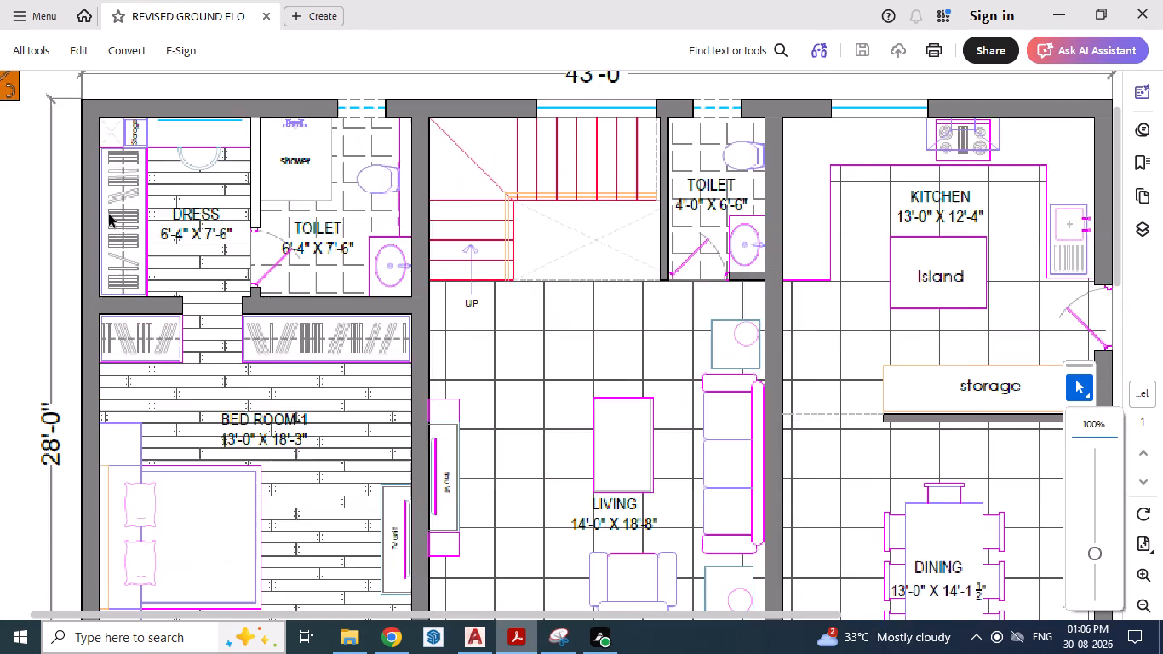
key(alt+Tab)
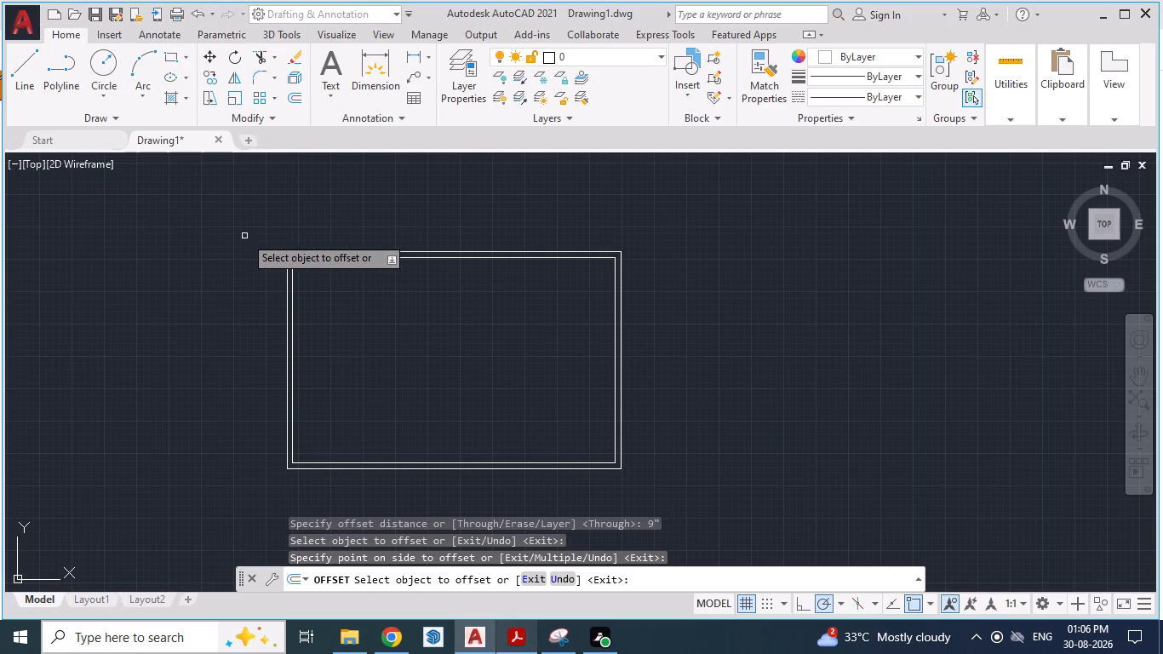
key(Escape)
Draw two short lines from the inner rectangle's upper-left corner across the wall thickness, one to the outer top edge and one to the outer left edge.
scroll(328, 346, up, 1)
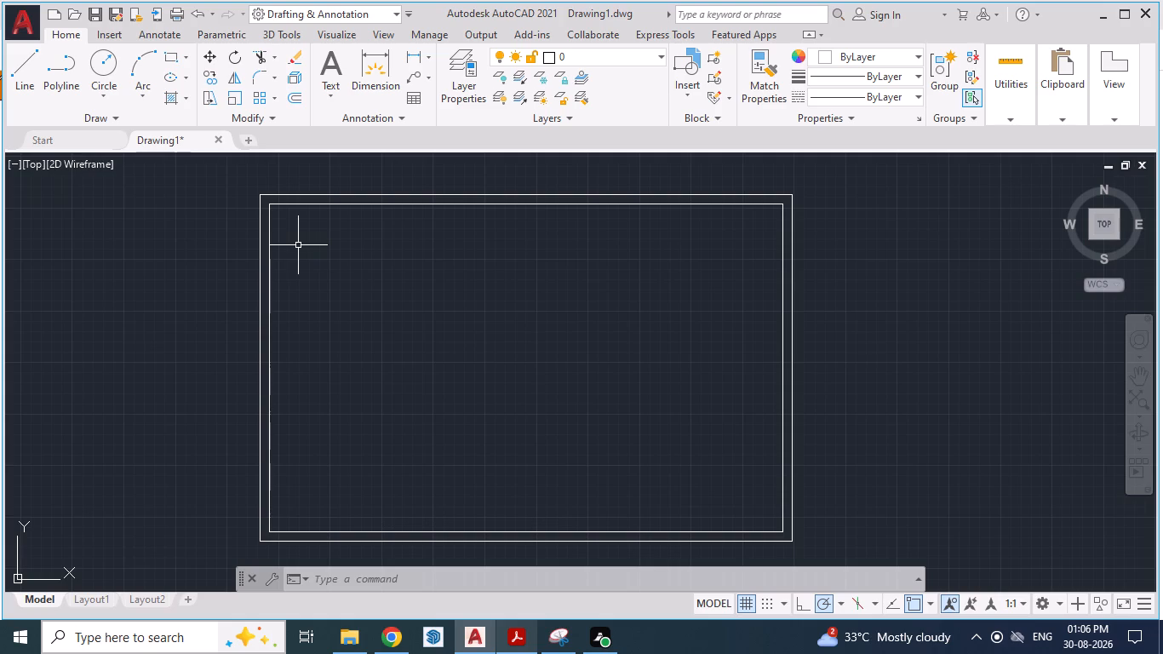
key(l)
key(Return)
scroll(298, 244, up, 2)
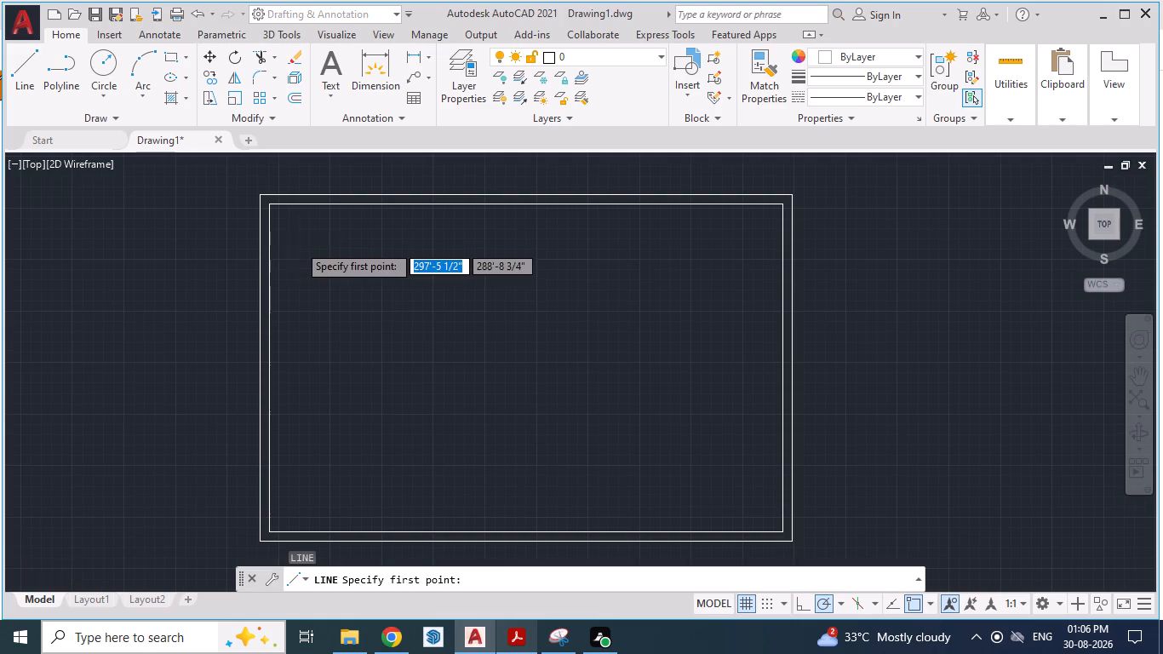
scroll(293, 269, down, 1)
scroll(259, 186, up, 2)
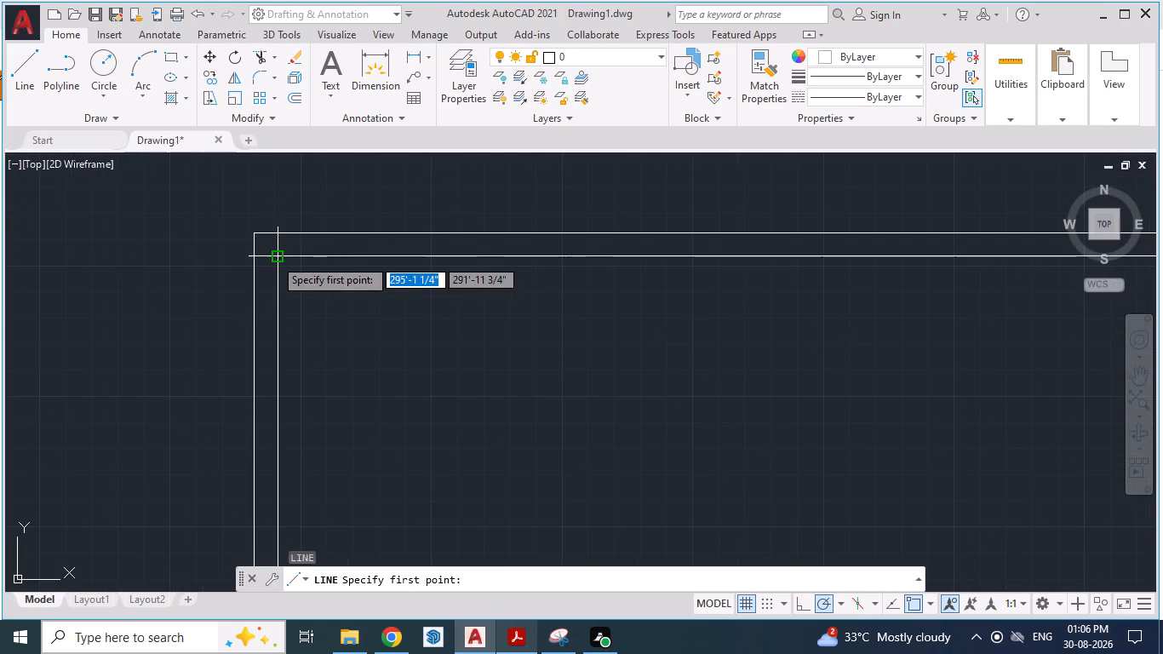
click(274, 258)
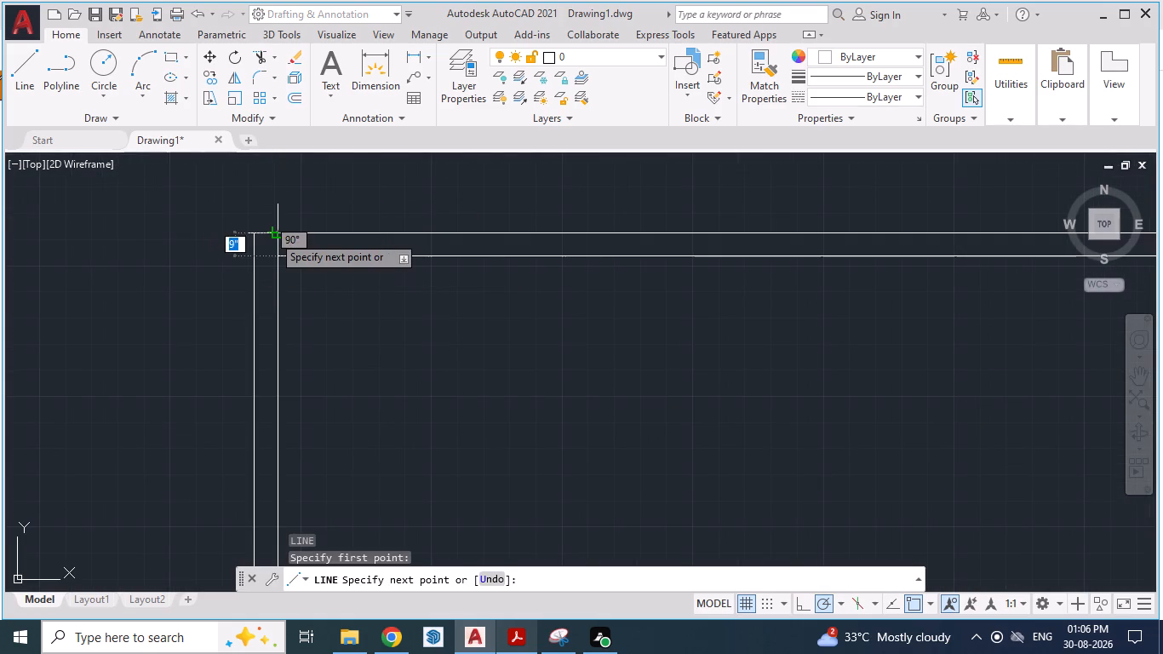
click(272, 235)
key(Return)
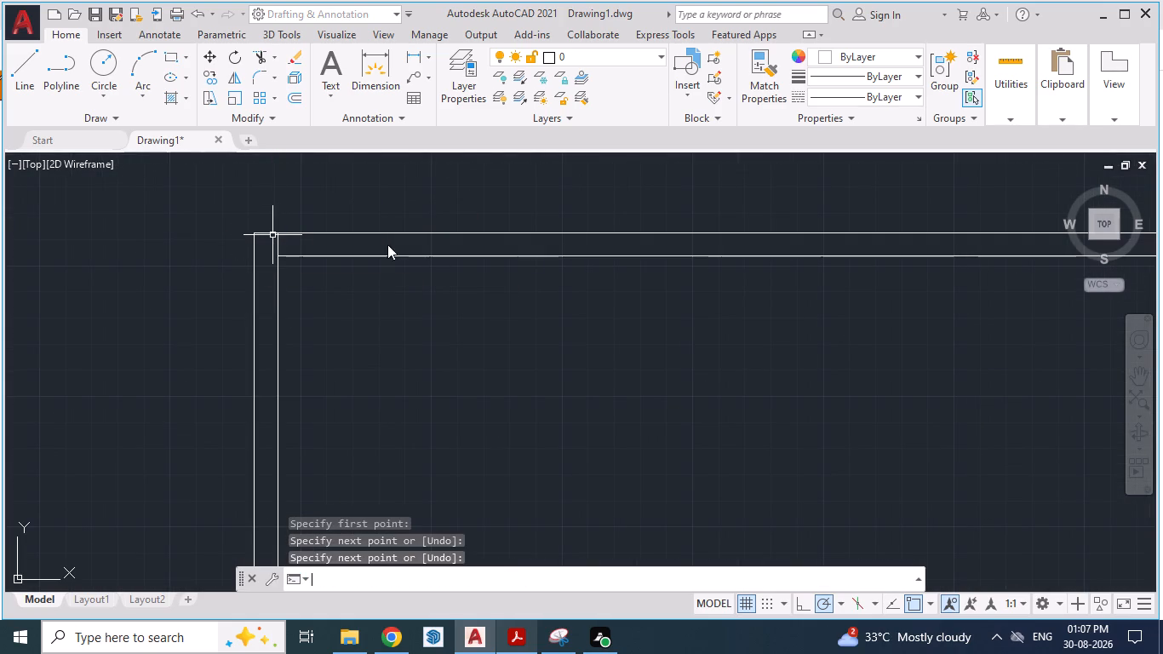
key(l)
key(Return)
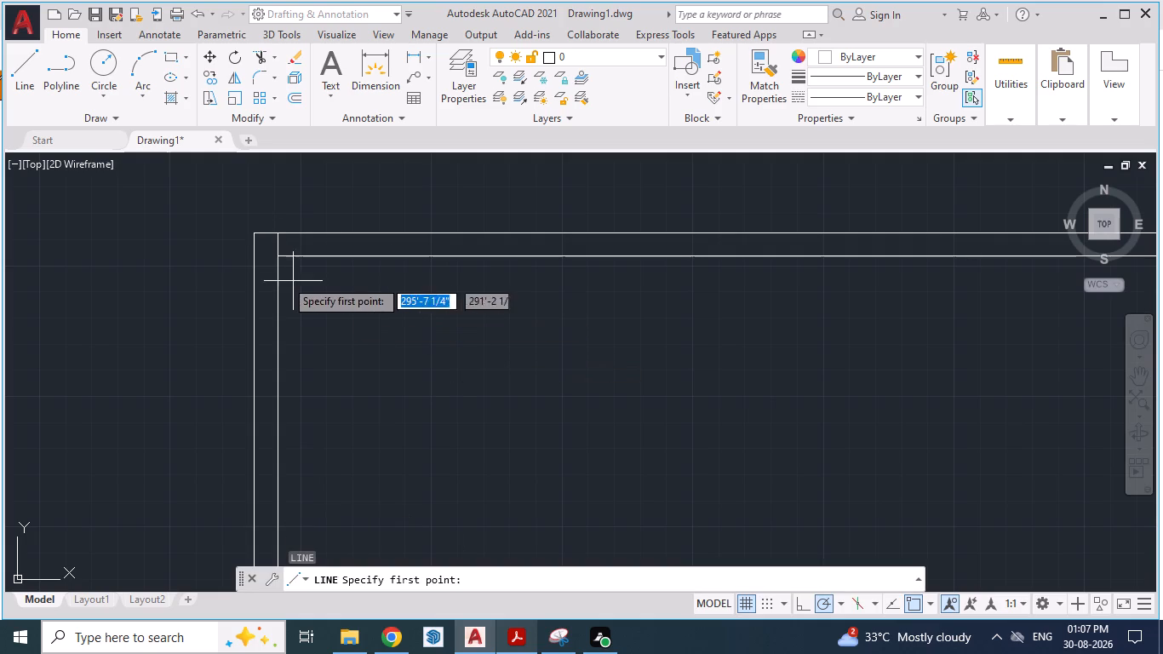
click(278, 261)
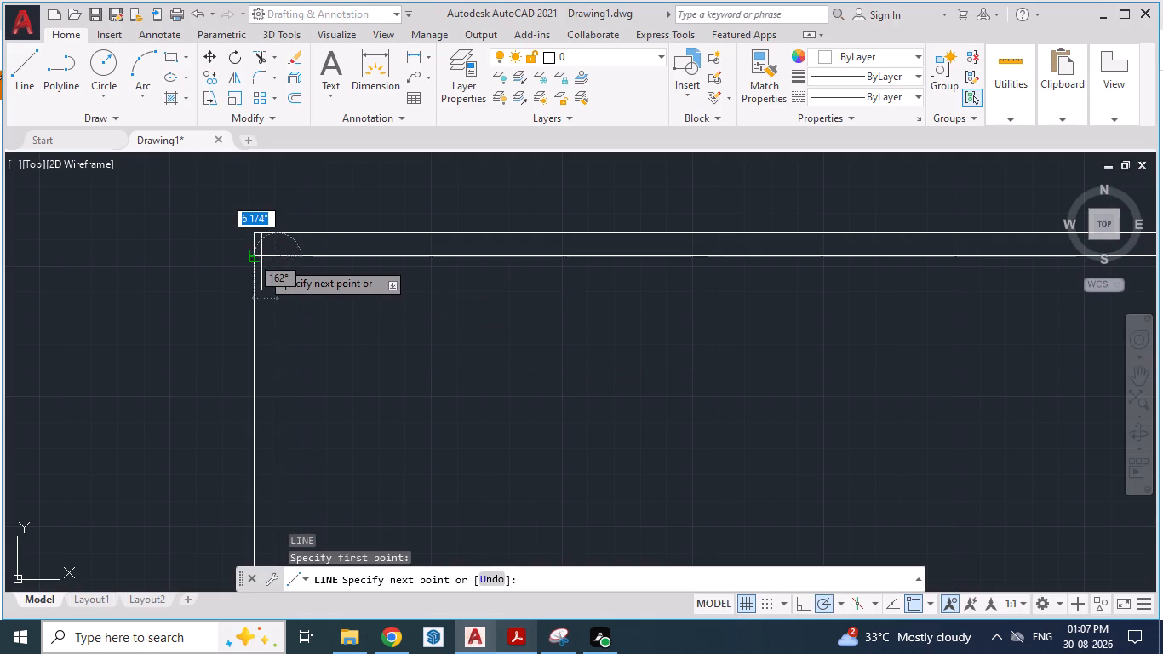
click(256, 259)
key(Return)
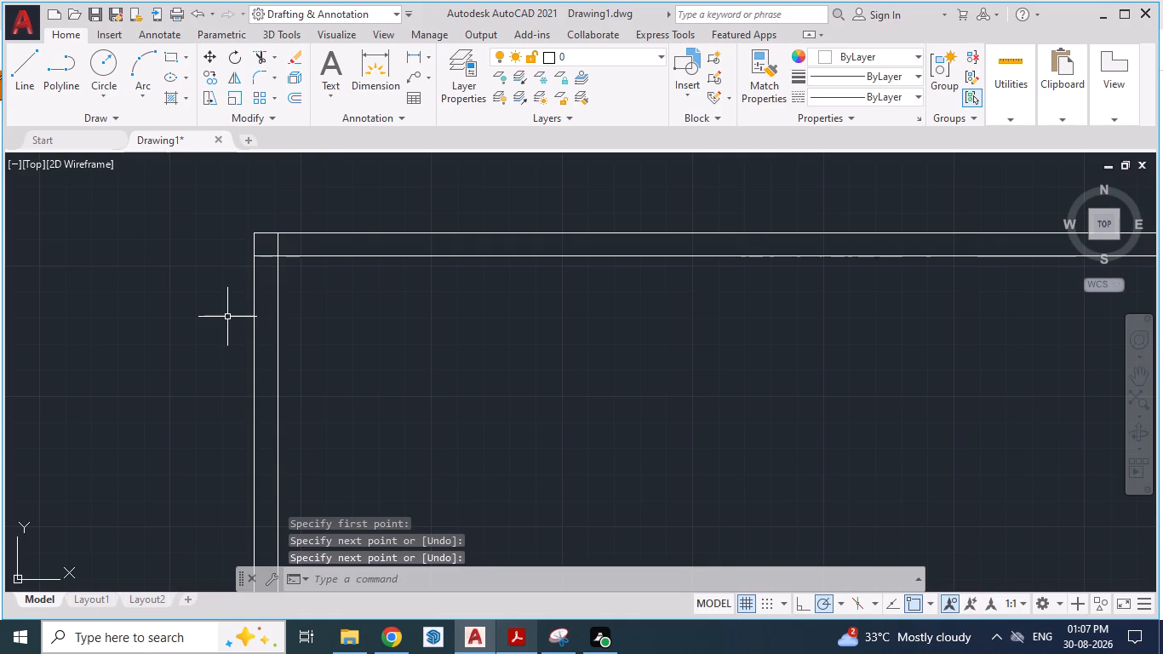
Offset the short vertical line across the top wall 6'4" to the right, after checking the dress width in the Acrobat plan.
scroll(243, 455, up, 1)
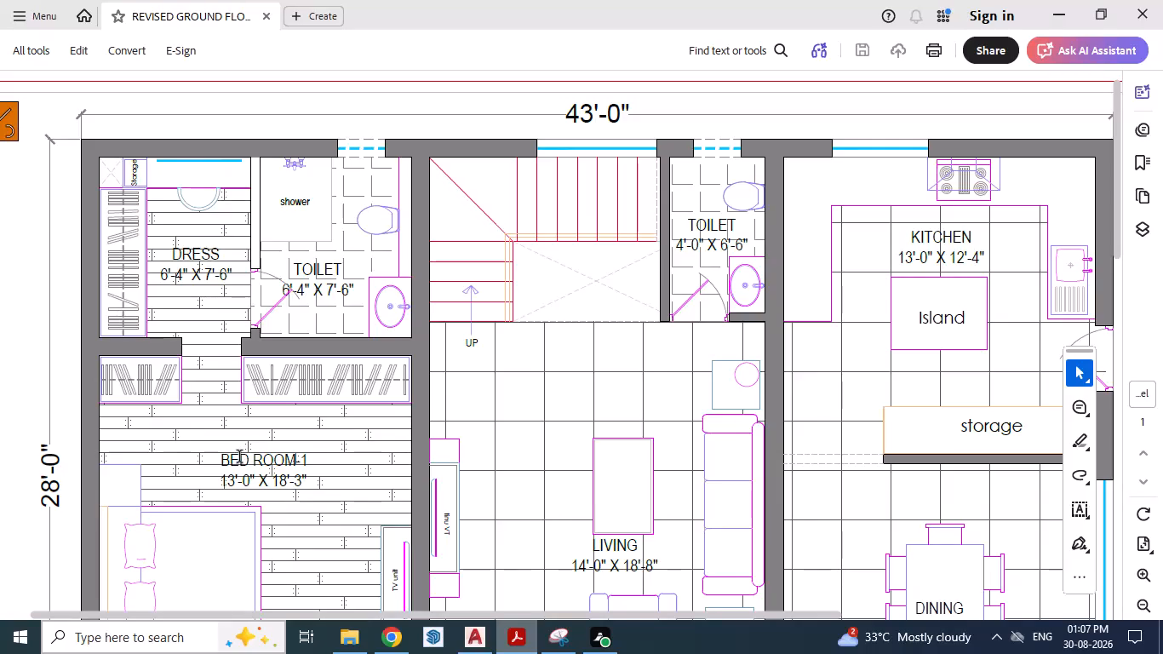
key(alt+Tab)
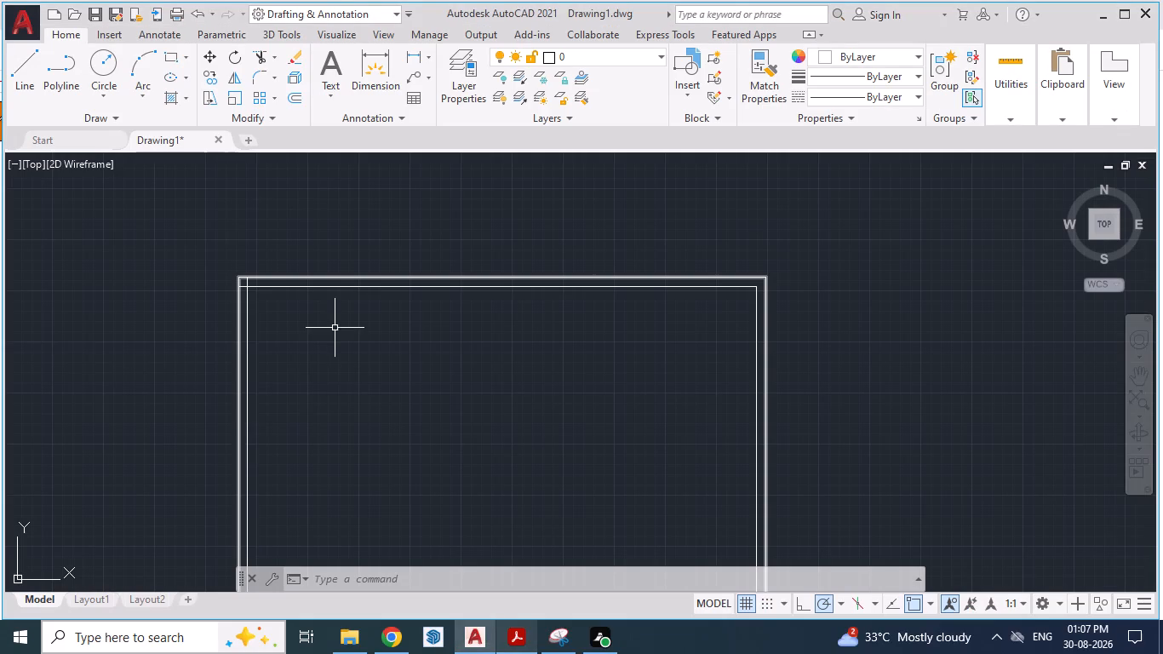
scroll(239, 292, up, 2)
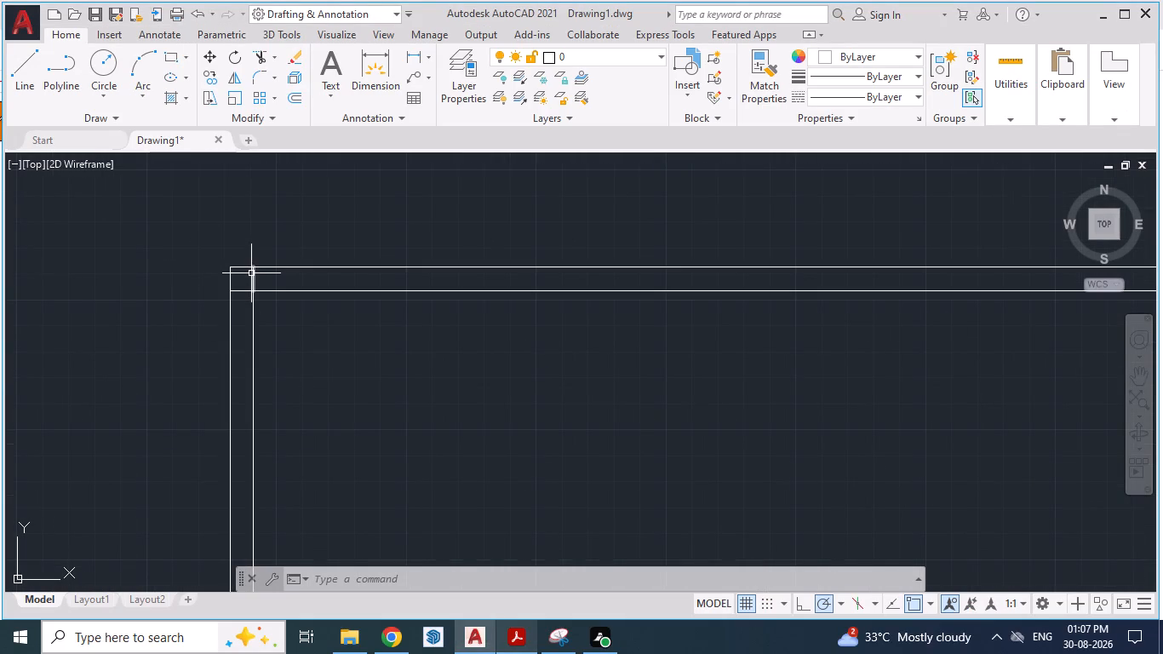
click(251, 274)
key(o)
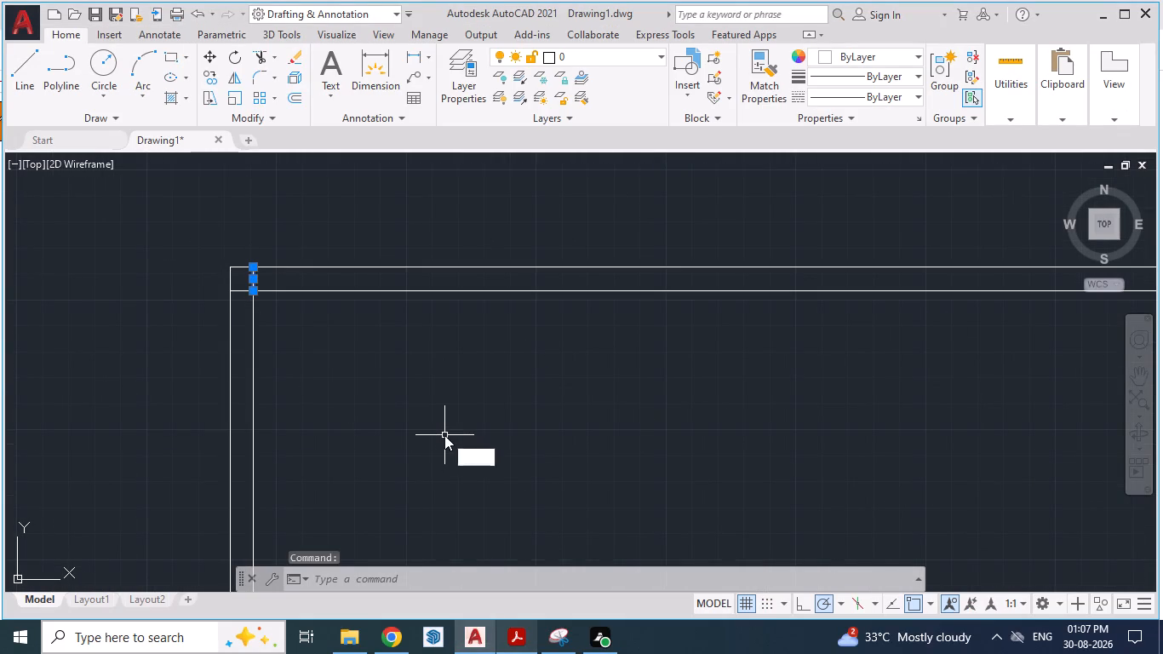
key(Return)
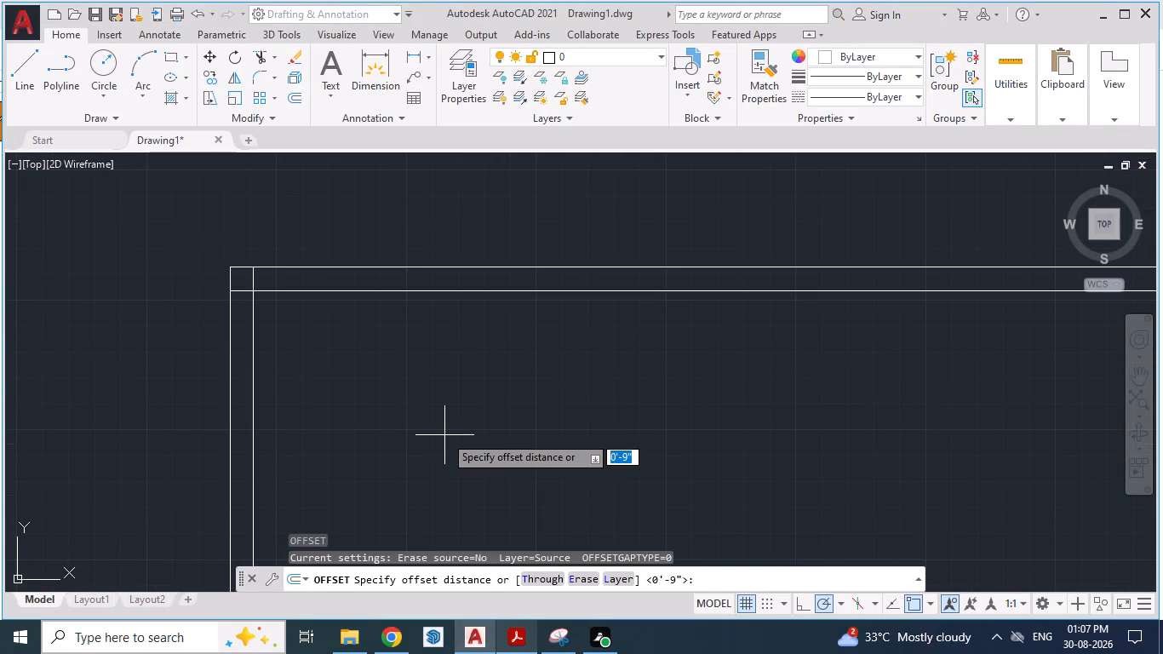
text(6'4")
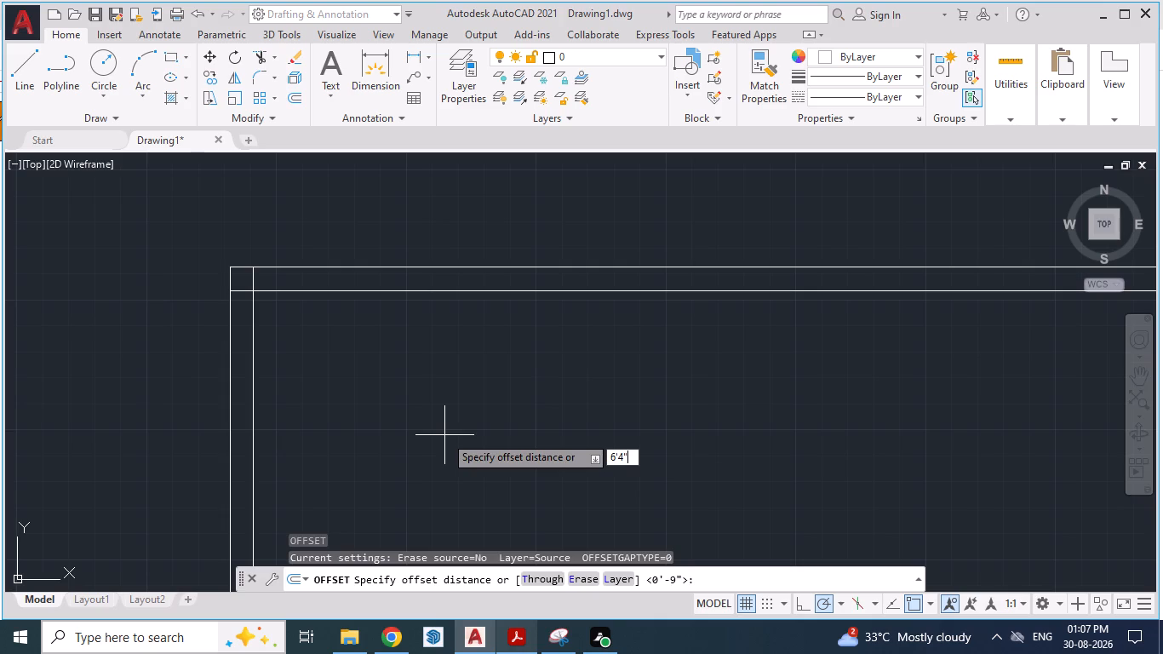
key(Return)
click(449, 435)
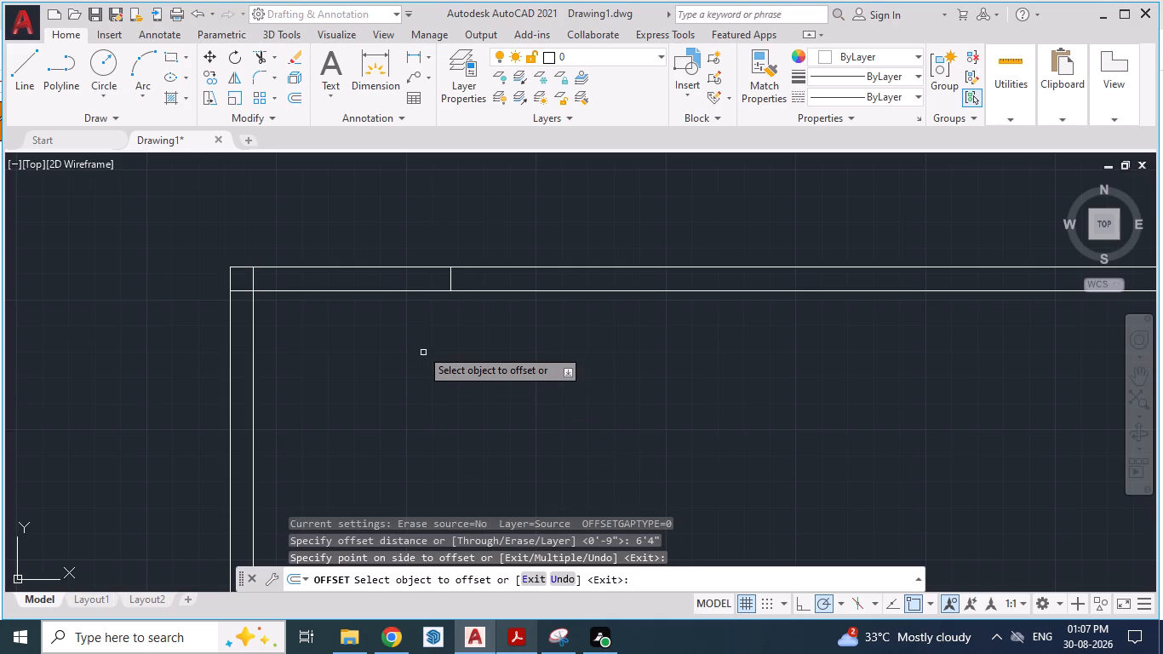
Offset the short horizontal line across the left wall 7'6" downward, checking the dress depth in the Acrobat plan.
click(237, 290)
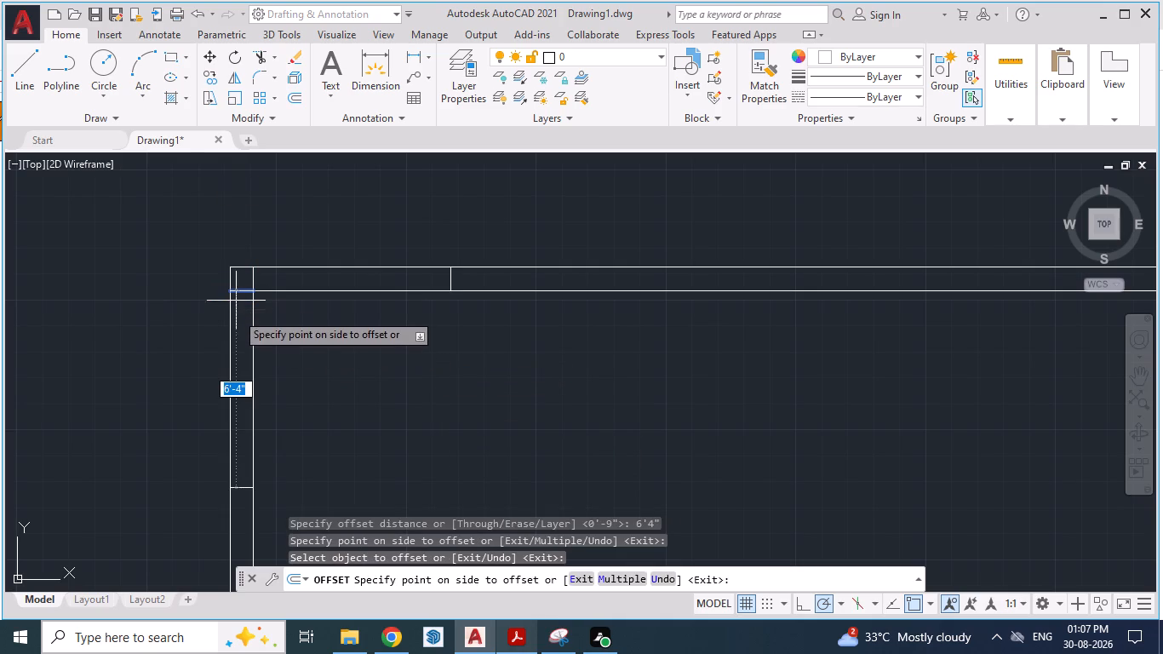
key(alt+Tab)
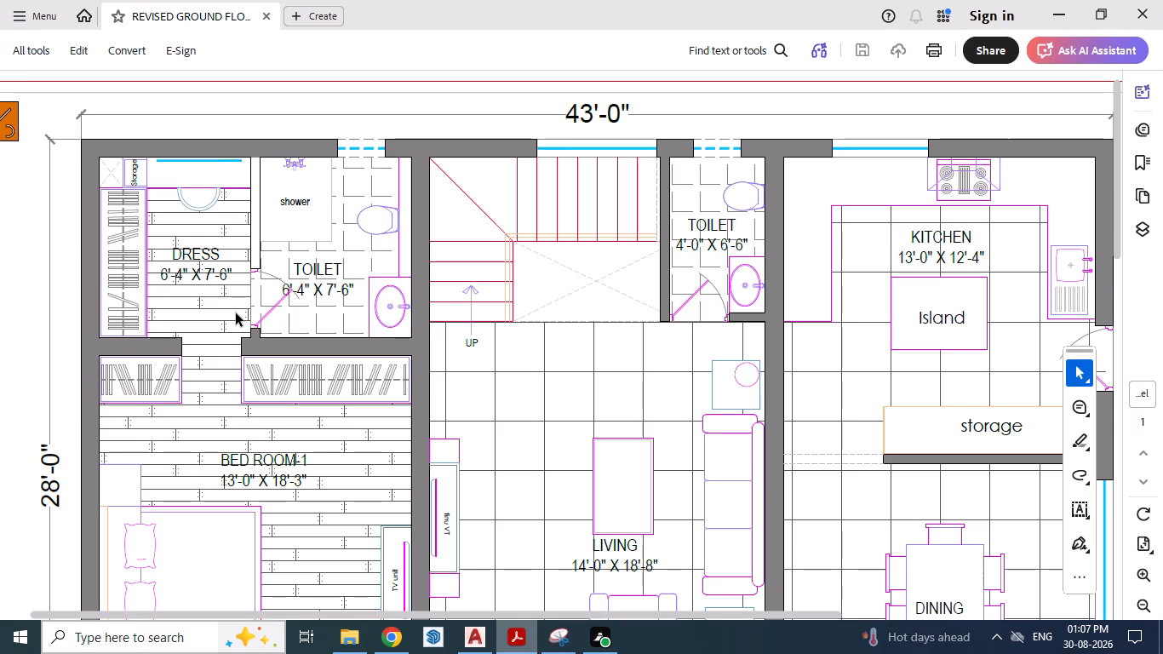
key(alt+Tab)
text(7'6")
key(Return)
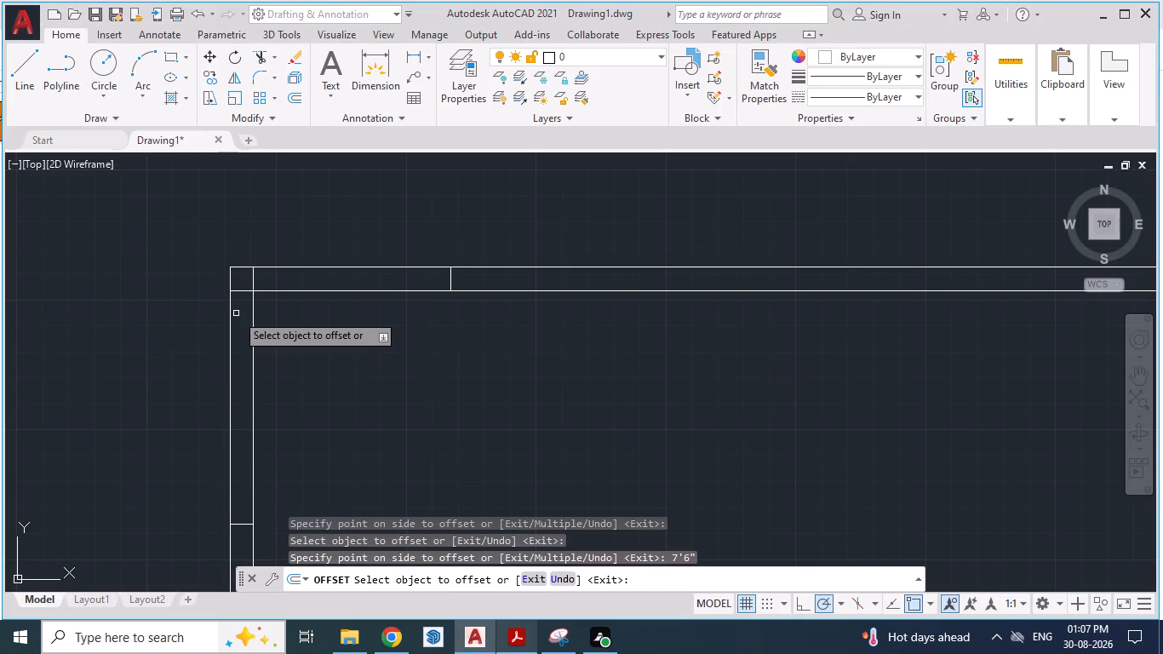
click(236, 314)
Check the dress and toilet walls in Acrobat, and in AutoCAD offset the dress-width line in the top wall 9" to the right.
key(alt+Tab)
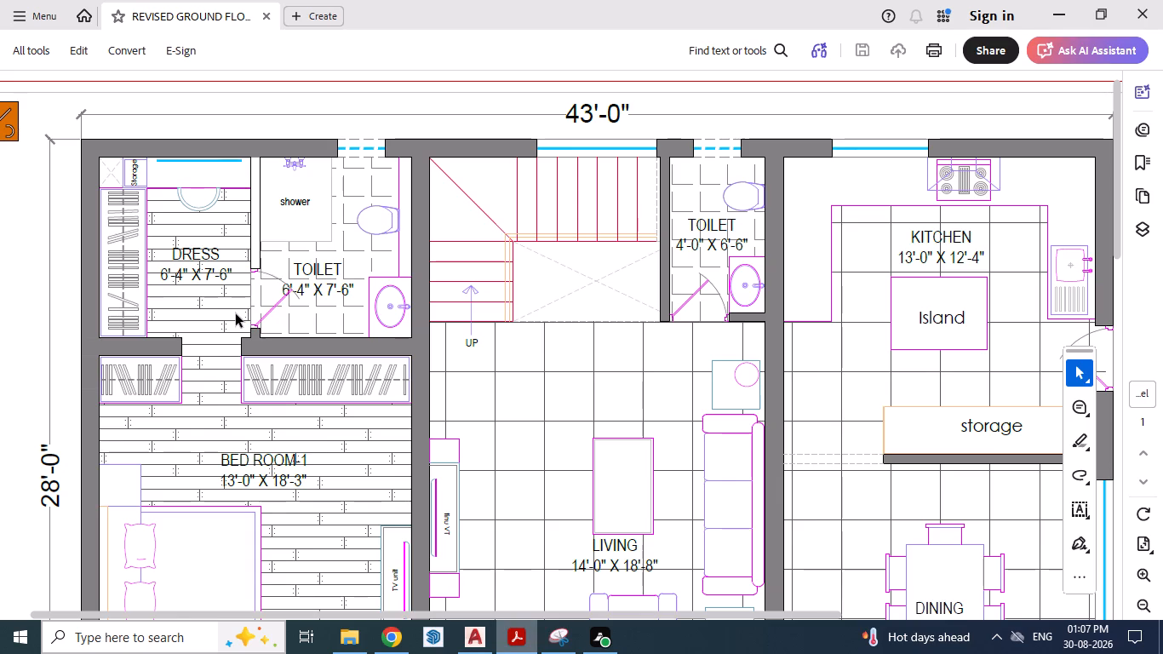
scroll(323, 261, down, 1)
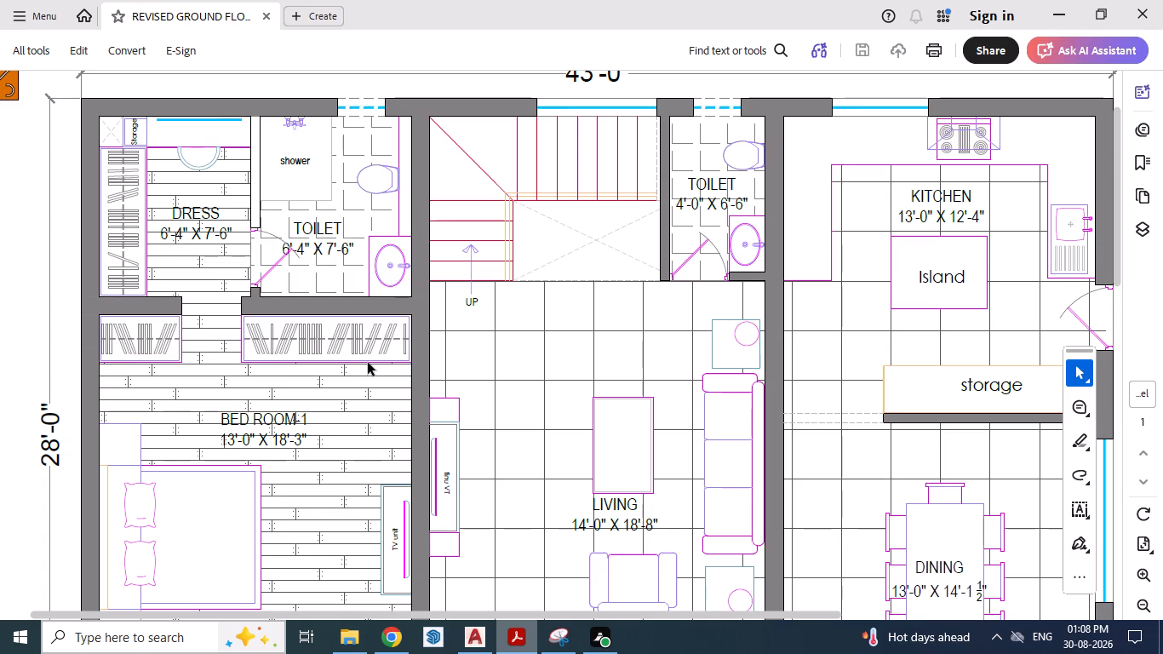
scroll(364, 361, down, 2)
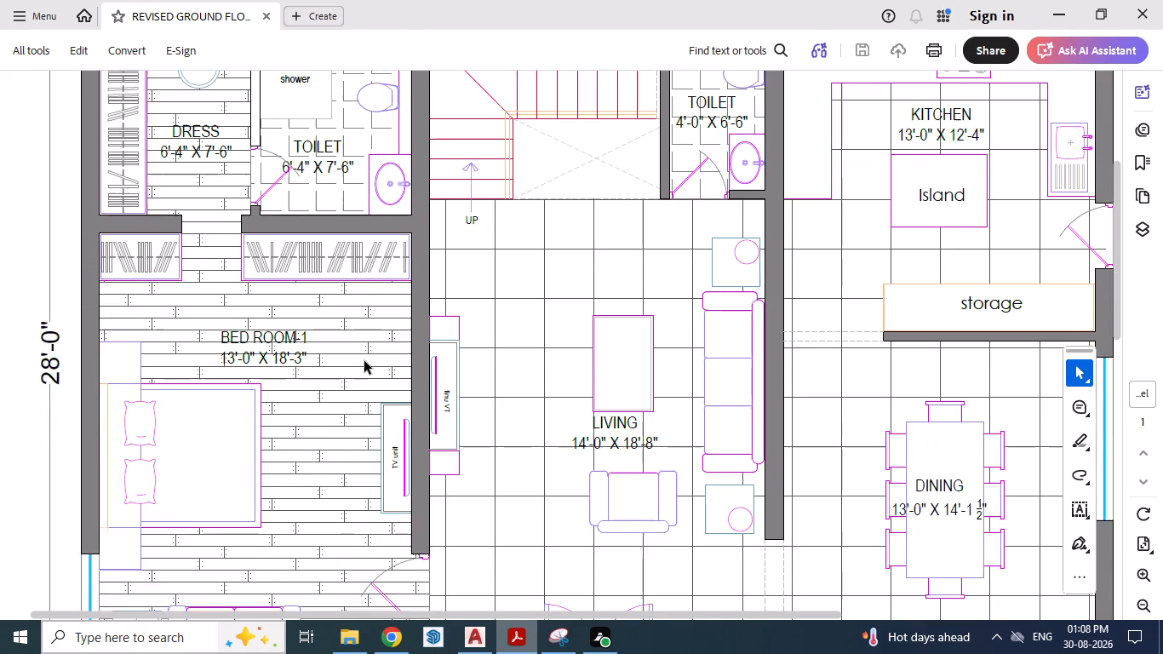
scroll(364, 361, up, 2)
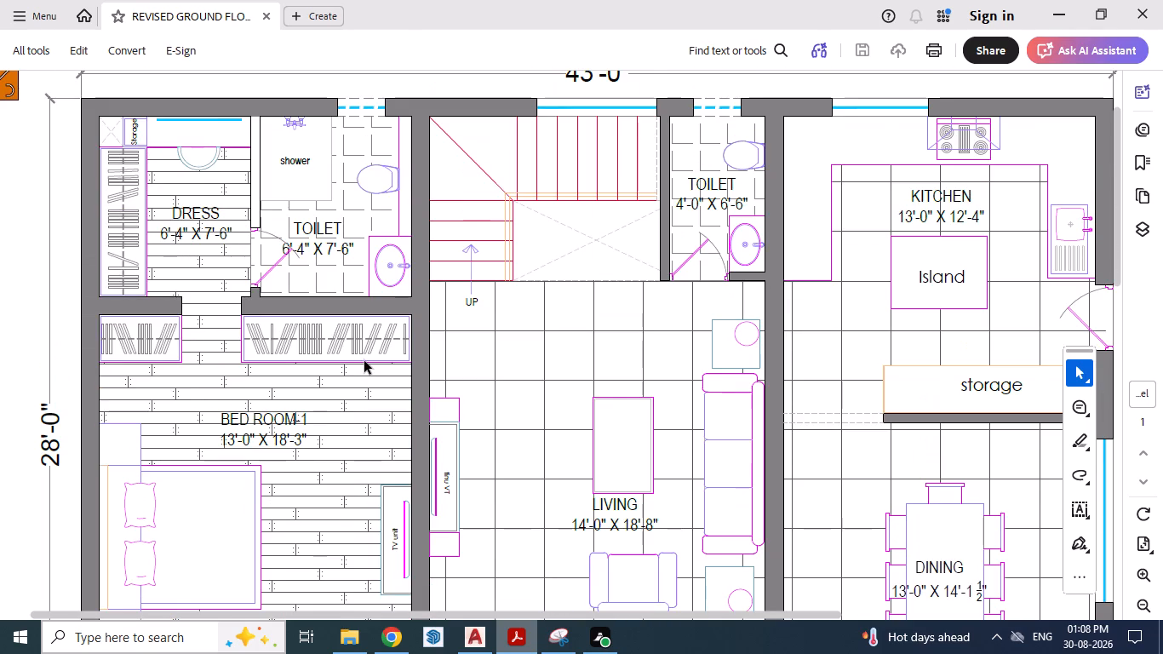
key(alt+Tab)
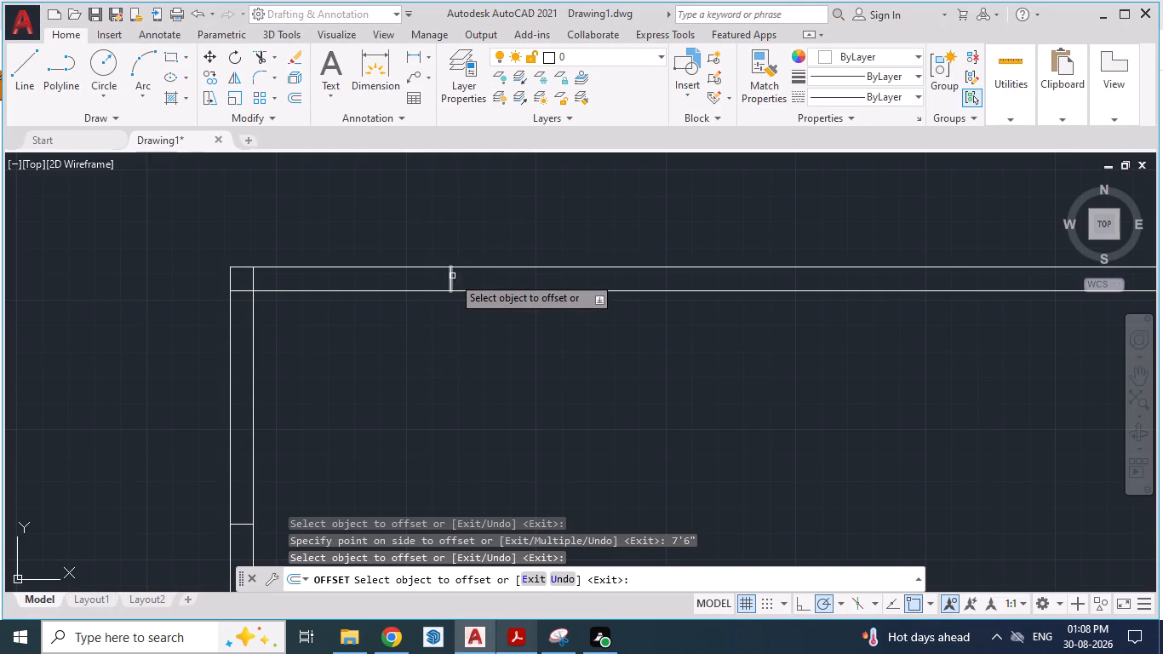
drag(452, 276, 481, 272)
text(9")
key(Return)
Offset the dress-depth line in the left wall 9" downward to mark the wall thickness.
scroll(317, 324, down, 1)
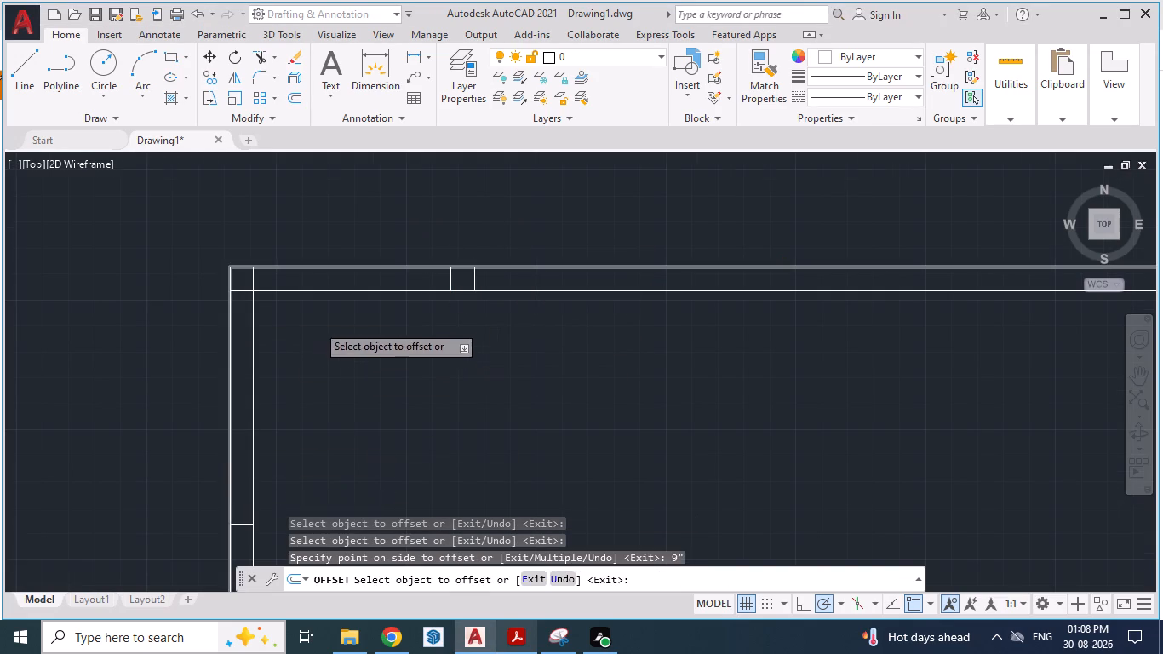
scroll(257, 464, up, 2)
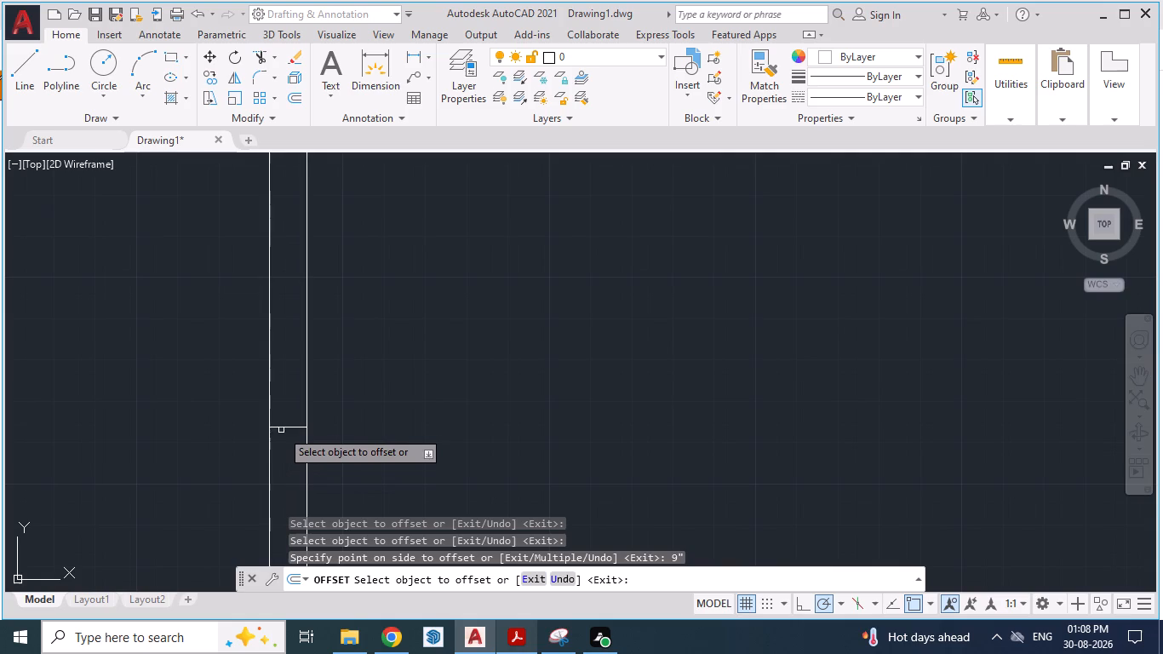
drag(281, 426, 281, 443)
text(9")
key(Return)
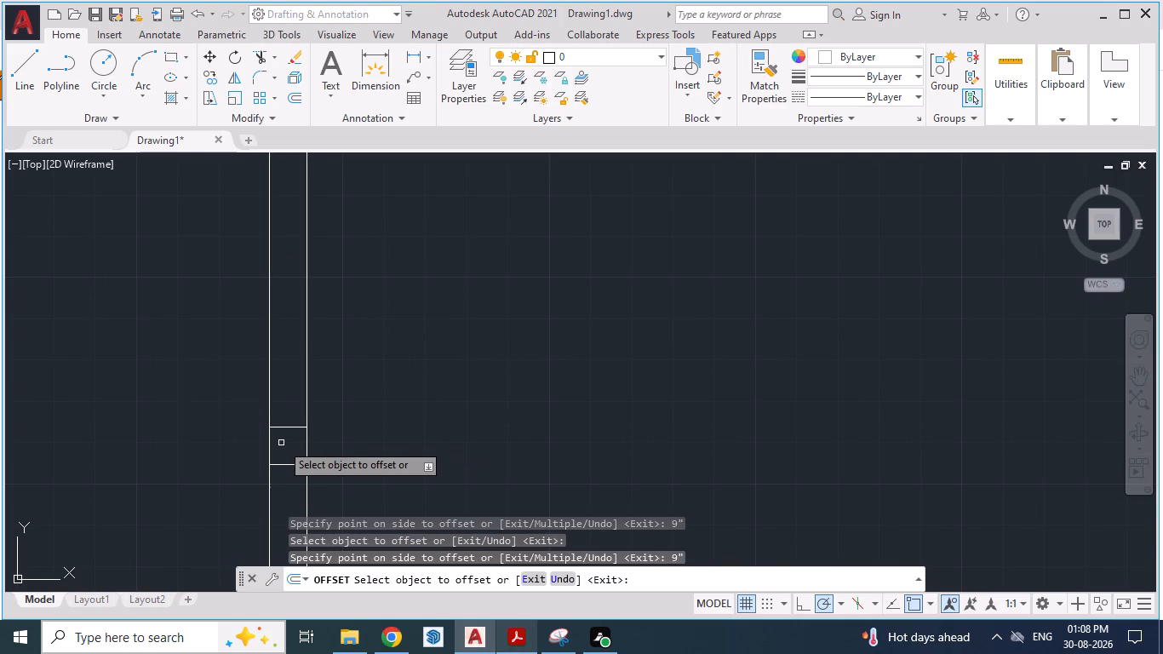
click(281, 443)
Examine the wall layout and room sizes across the whole ground floor plan in Acrobat, return to AutoCAD and end Offset.
key(alt+Tab)
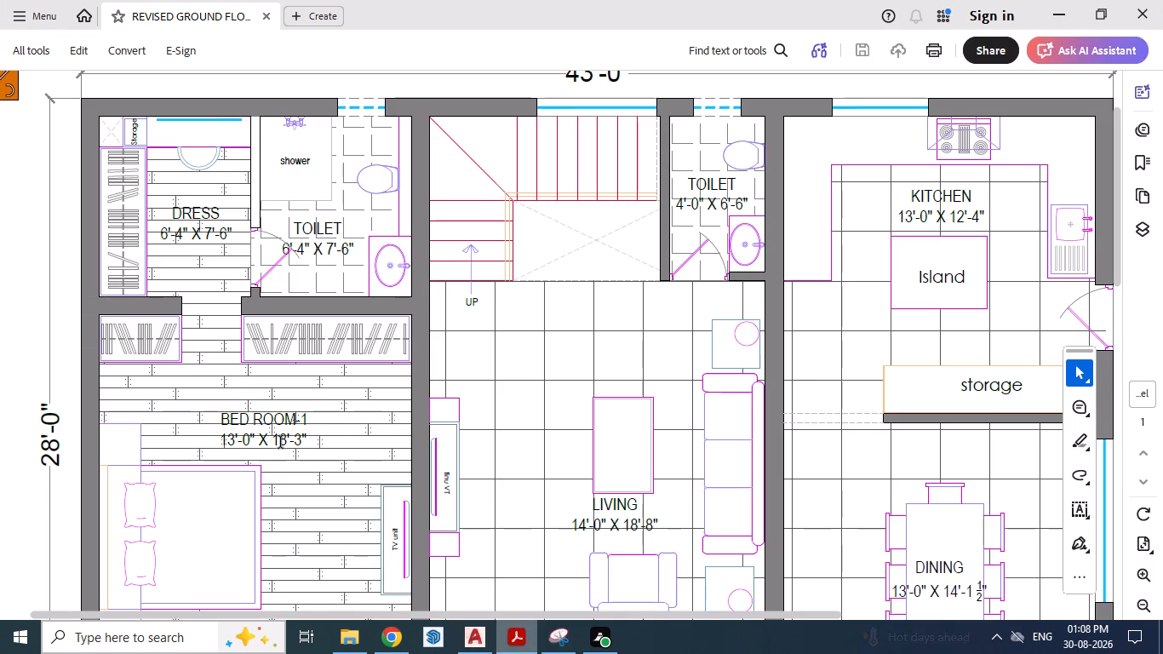
key(alt+Tab)
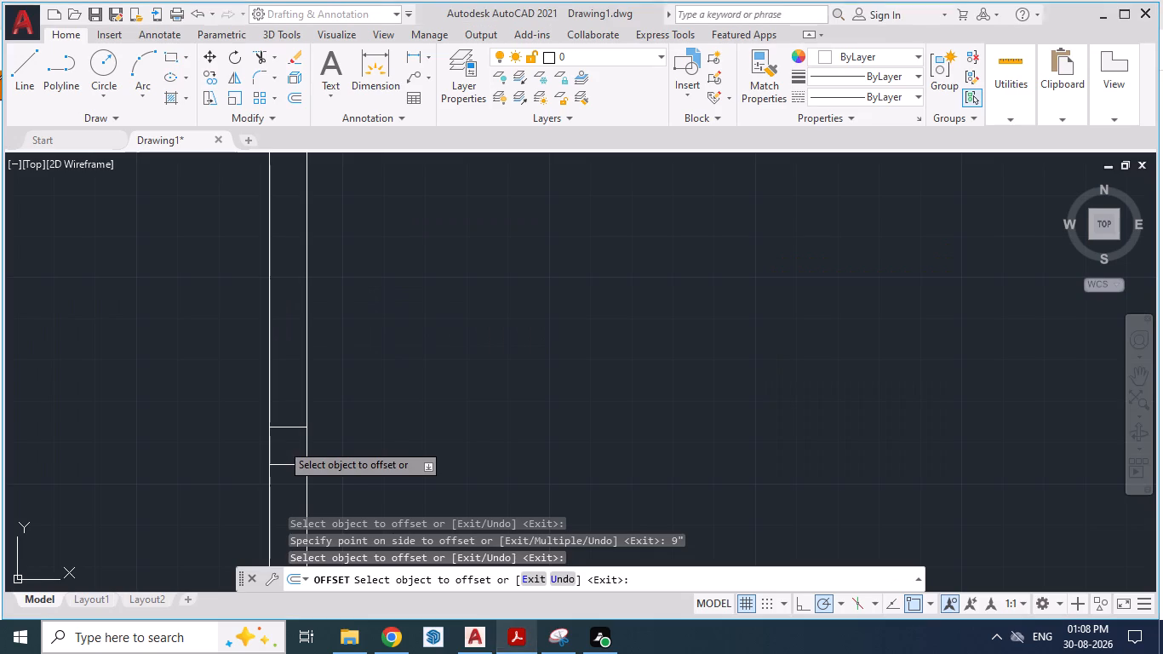
scroll(355, 402, down, 1)
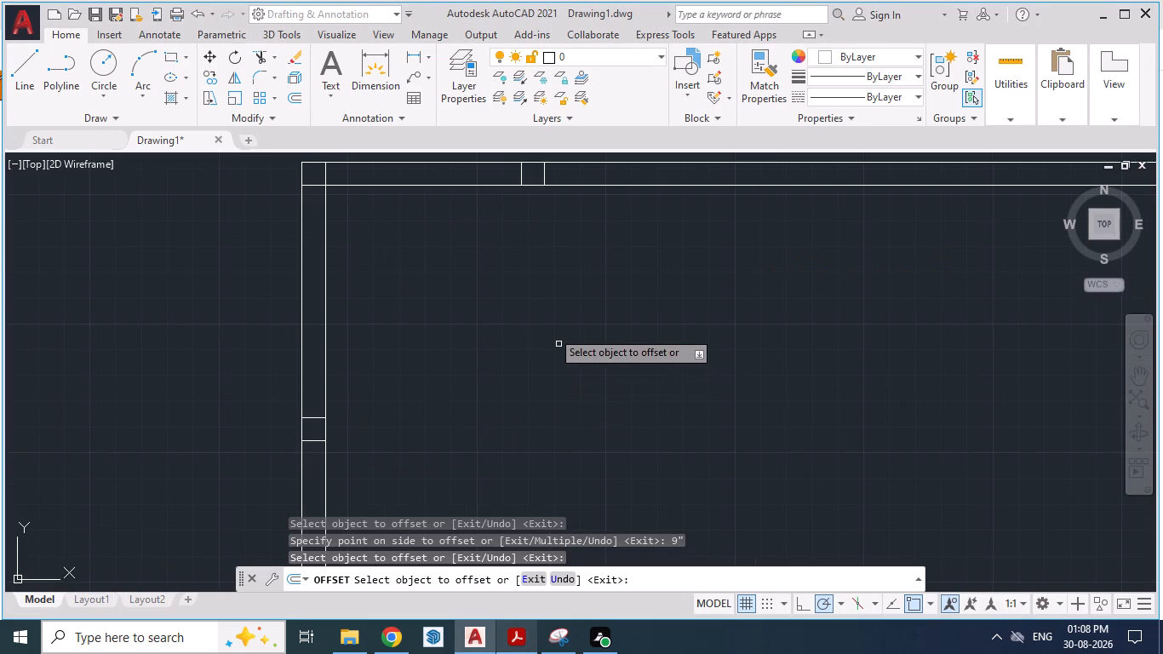
scroll(497, 310, down, 3)
scroll(489, 291, up, 1)
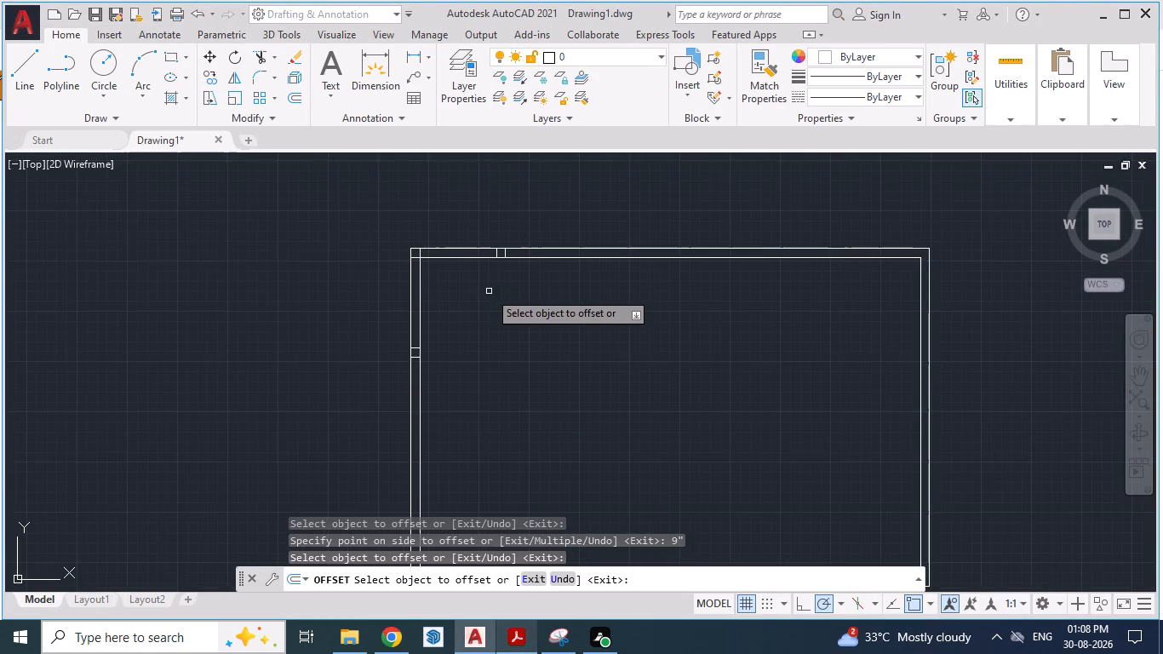
key(alt+Tab)
scroll(464, 332, up, 2)
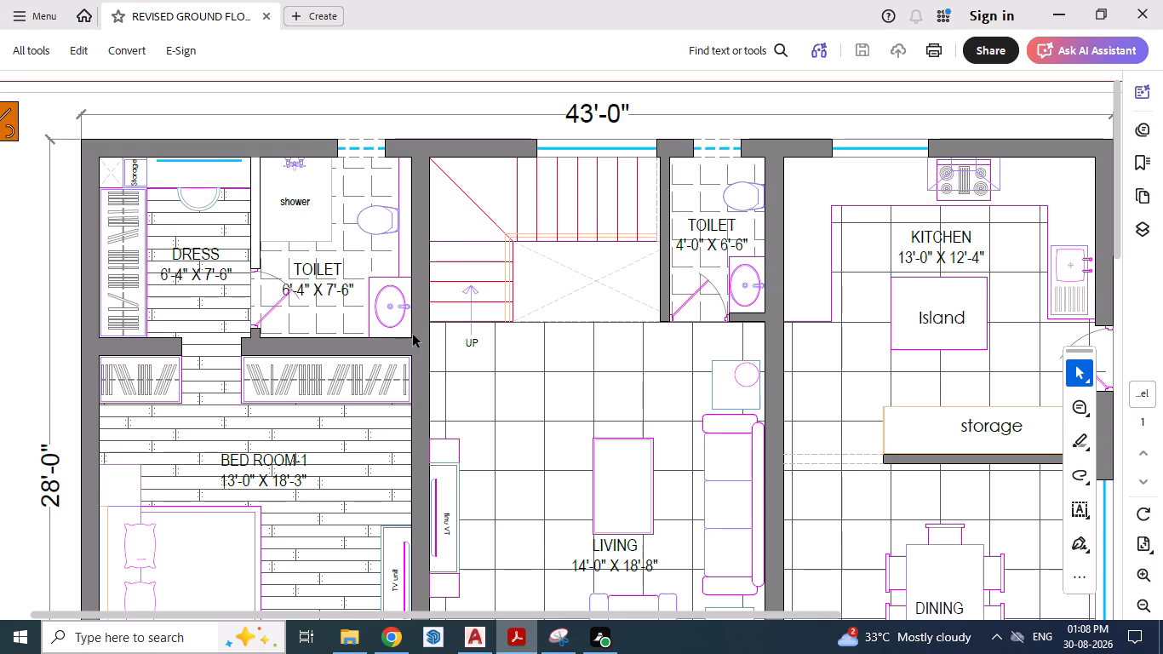
ctrl+scroll(413, 335, down, 1)
scroll(744, 149, up, 1)
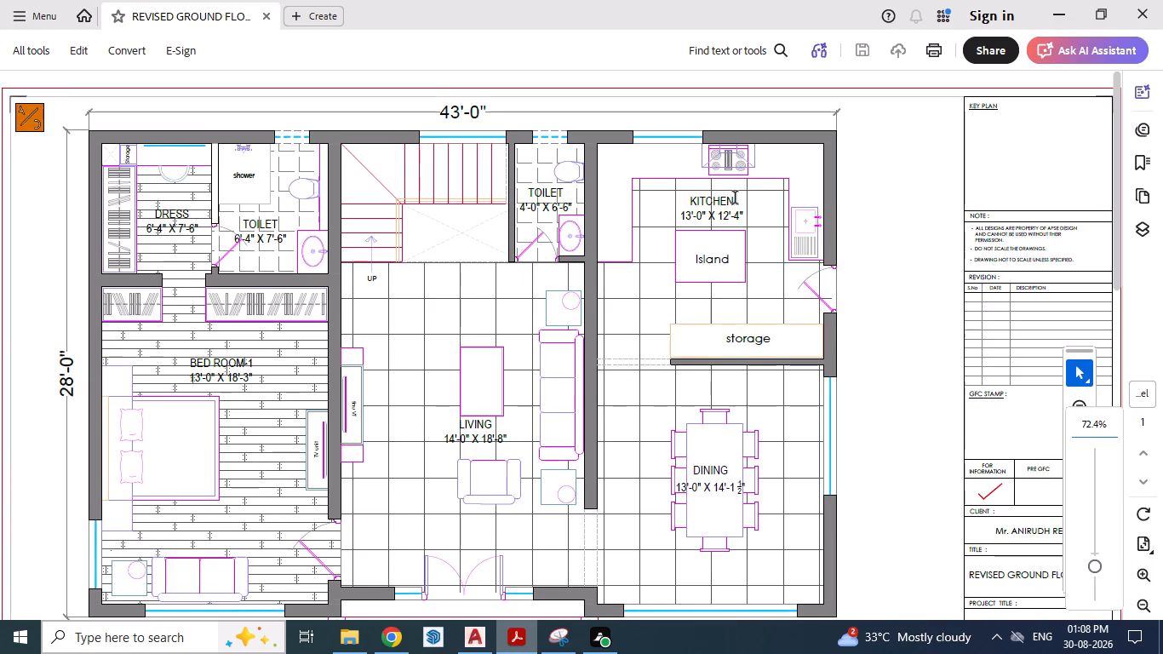
scroll(736, 198, down, 2)
scroll(736, 198, up, 2)
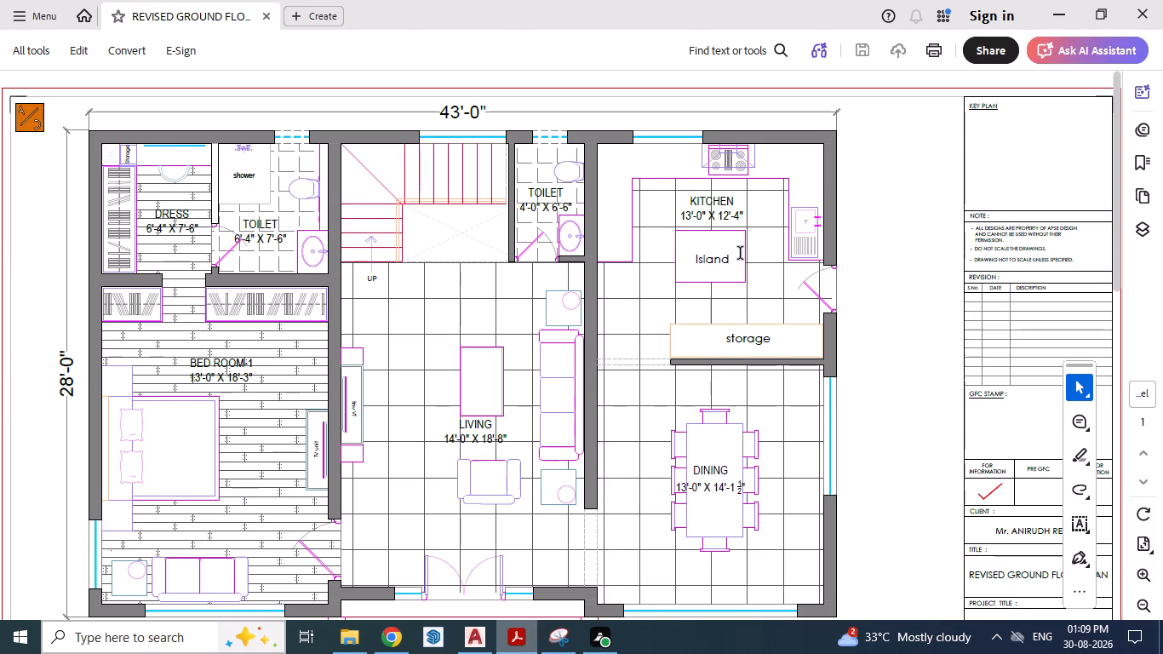
key(alt+Tab)
key(Escape)
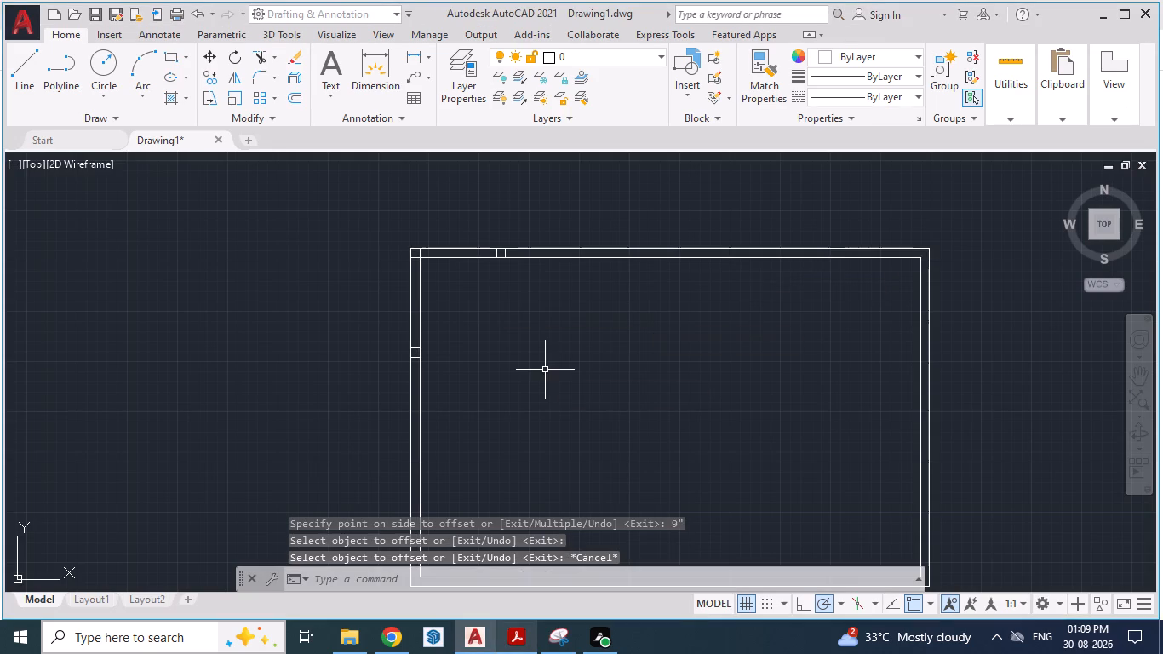
Extend the two short vertical division lines in the top wall downward through the interior of the plan.
text(EX)
key(Return)
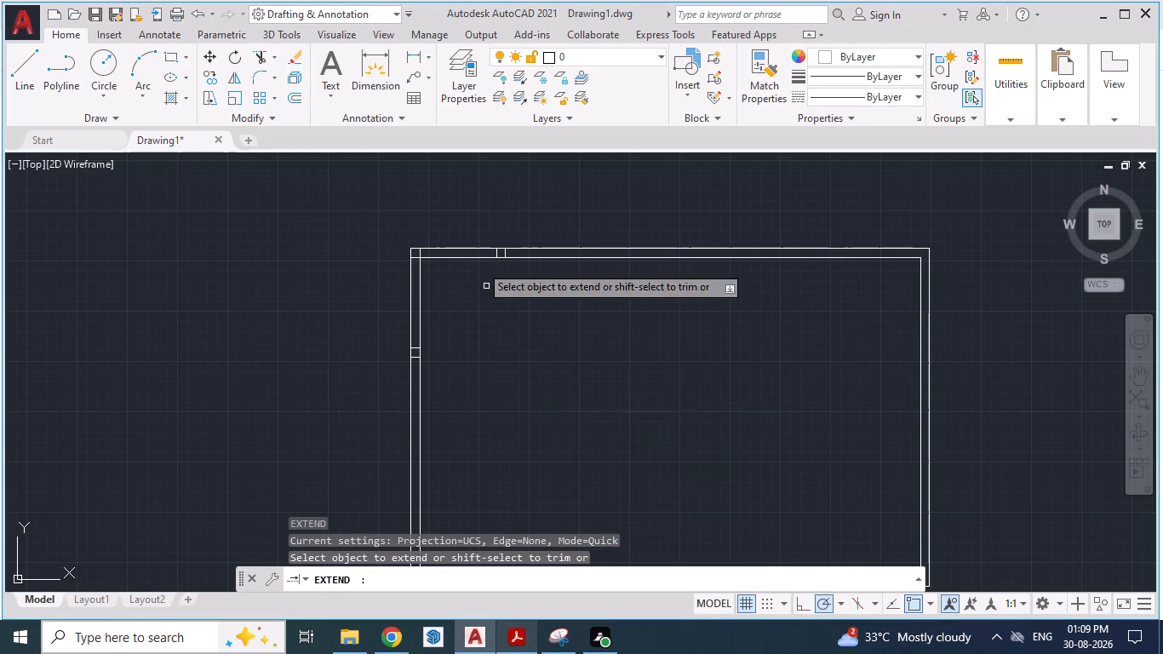
scroll(476, 246, up, 1)
click(506, 255)
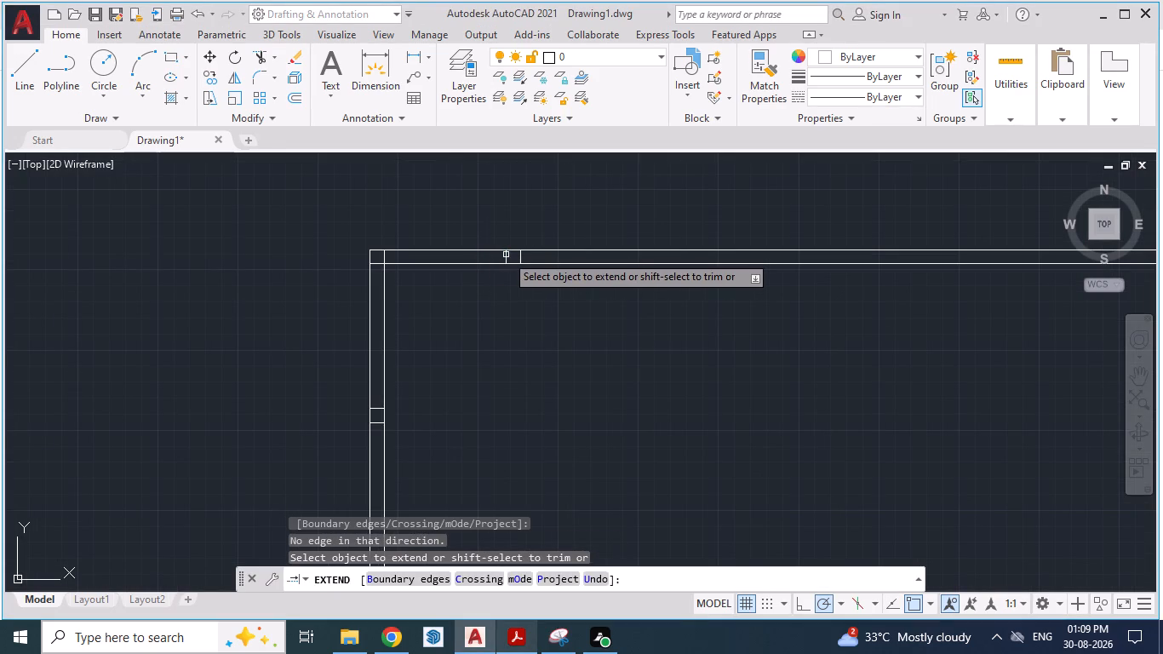
click(507, 259)
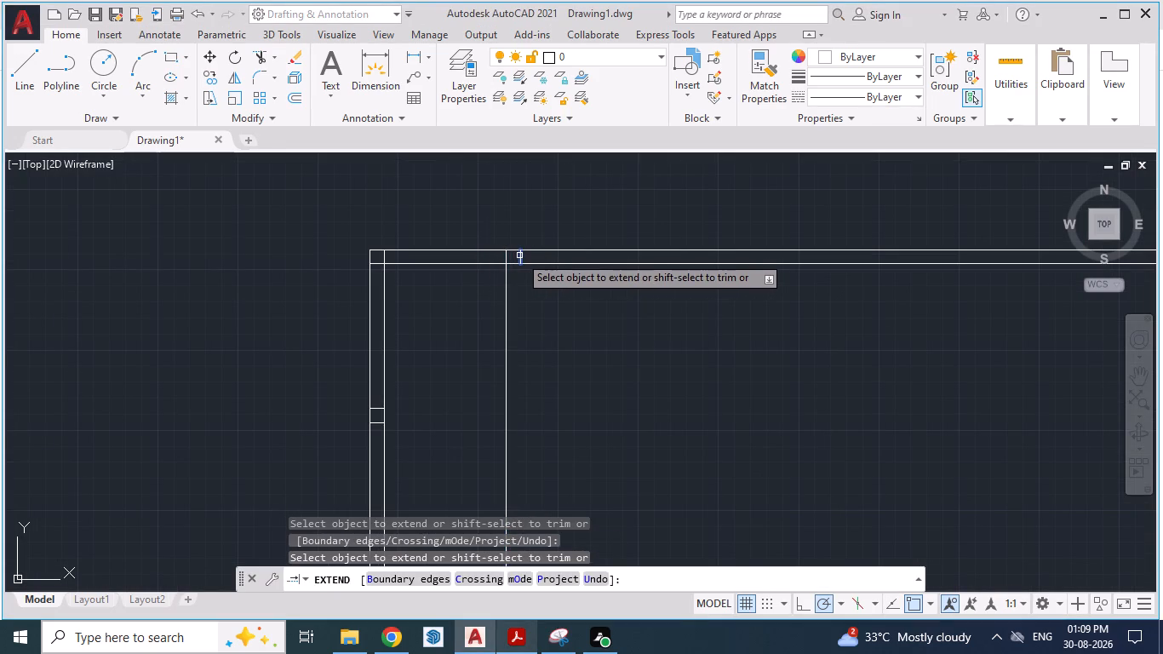
click(519, 255)
click(519, 256)
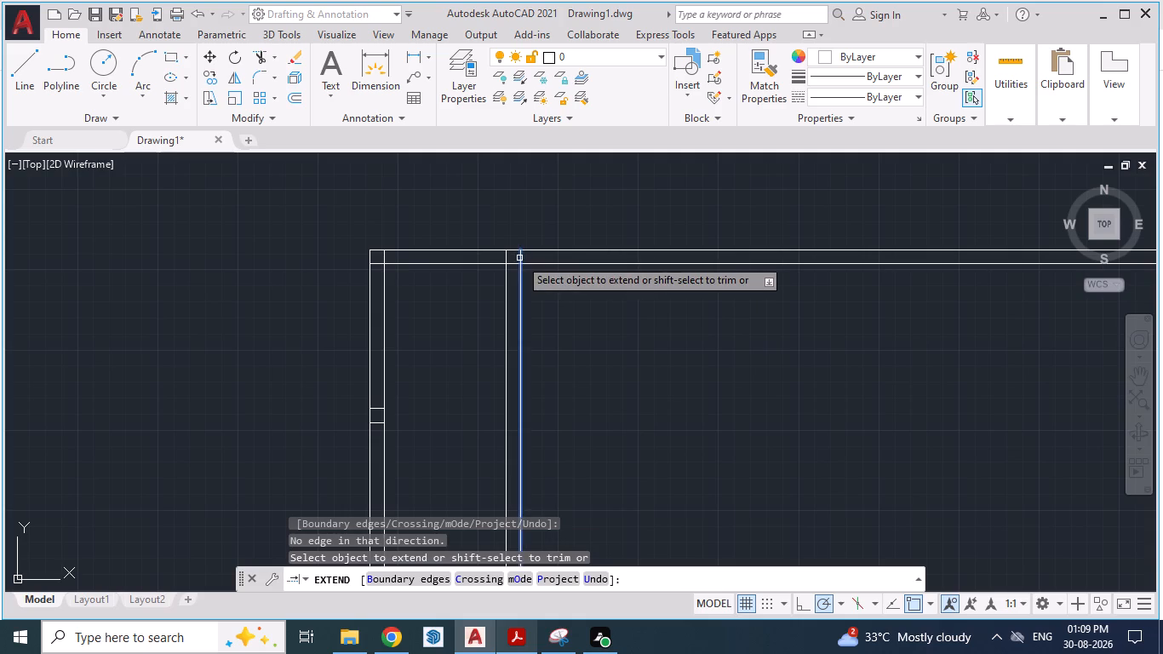
scroll(519, 258, up, 2)
click(516, 261)
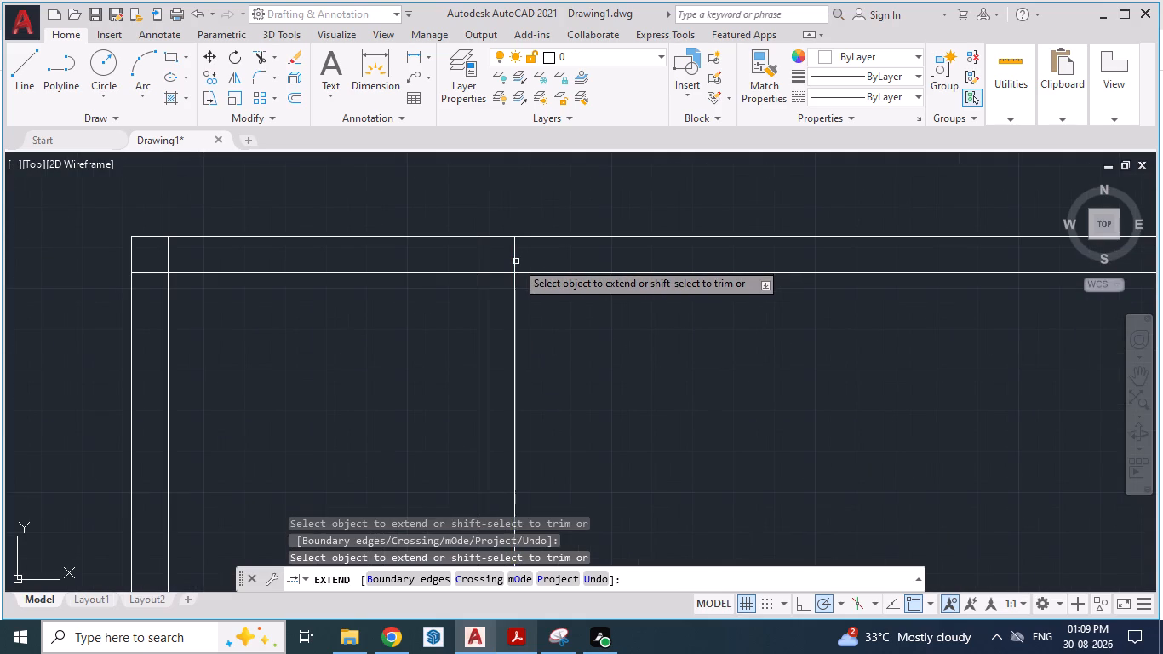
Extend the two short horizontal division lines in the left wall rightward to the nearer vertical division line.
scroll(532, 173, down, 2)
scroll(422, 375, up, 3)
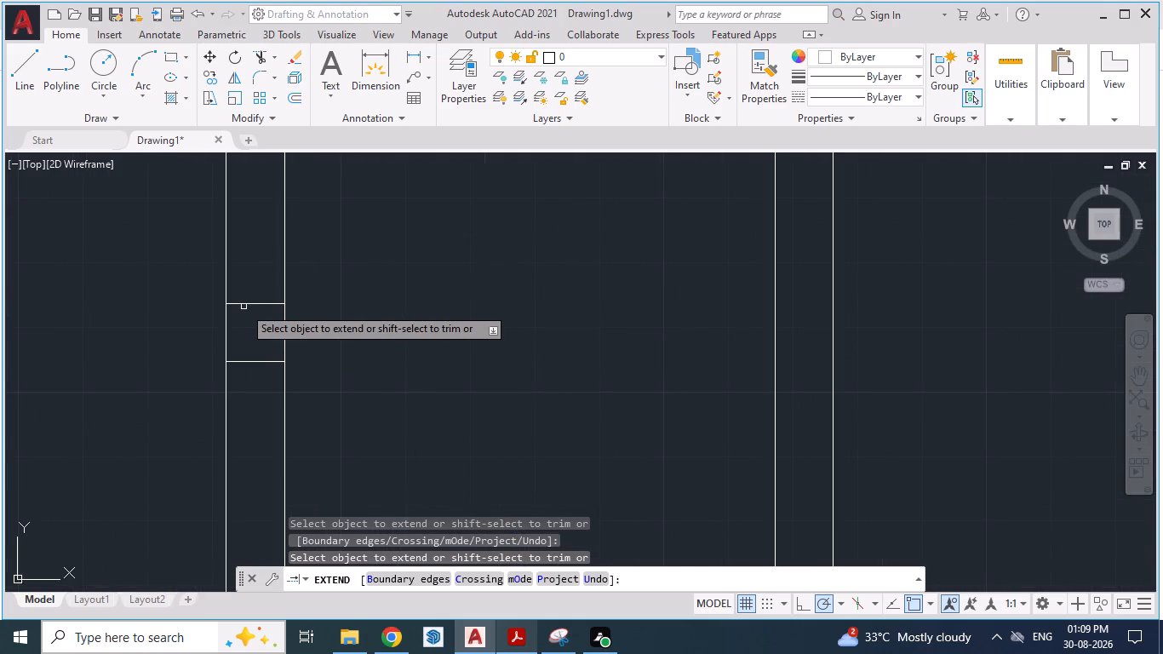
click(254, 302)
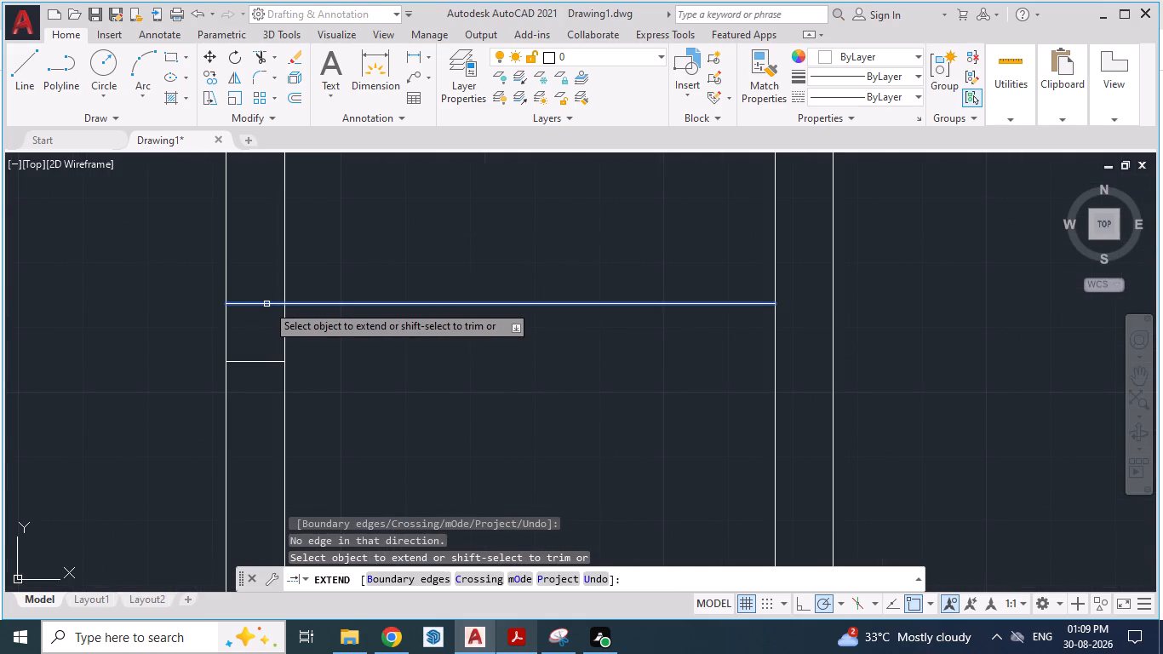
click(266, 304)
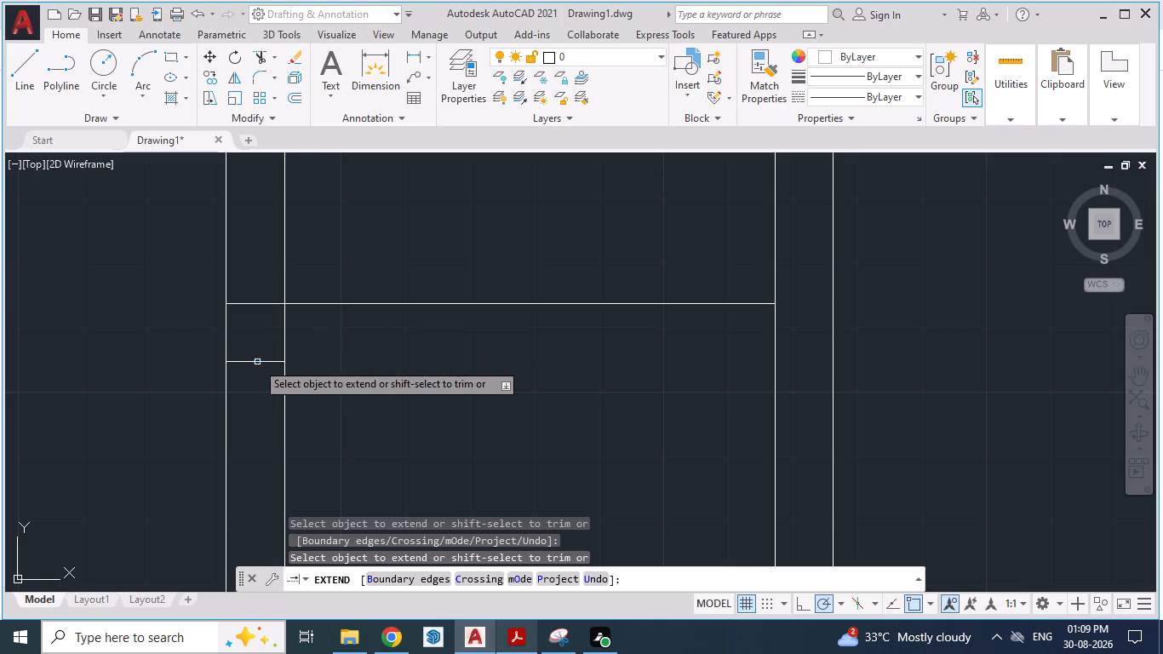
click(256, 362)
scroll(354, 357, down, 3)
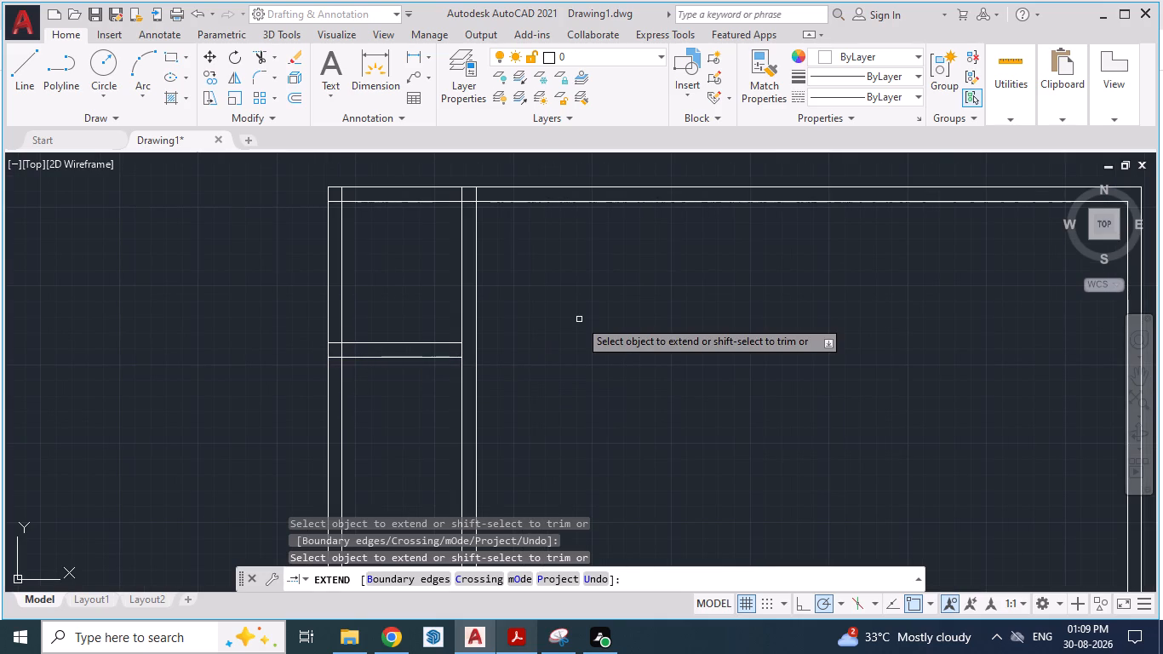
Check the wall layout in Acrobat, return to AutoCAD, end Extend and delete the vertical division line farther from the dress room.
key(alt+Tab)
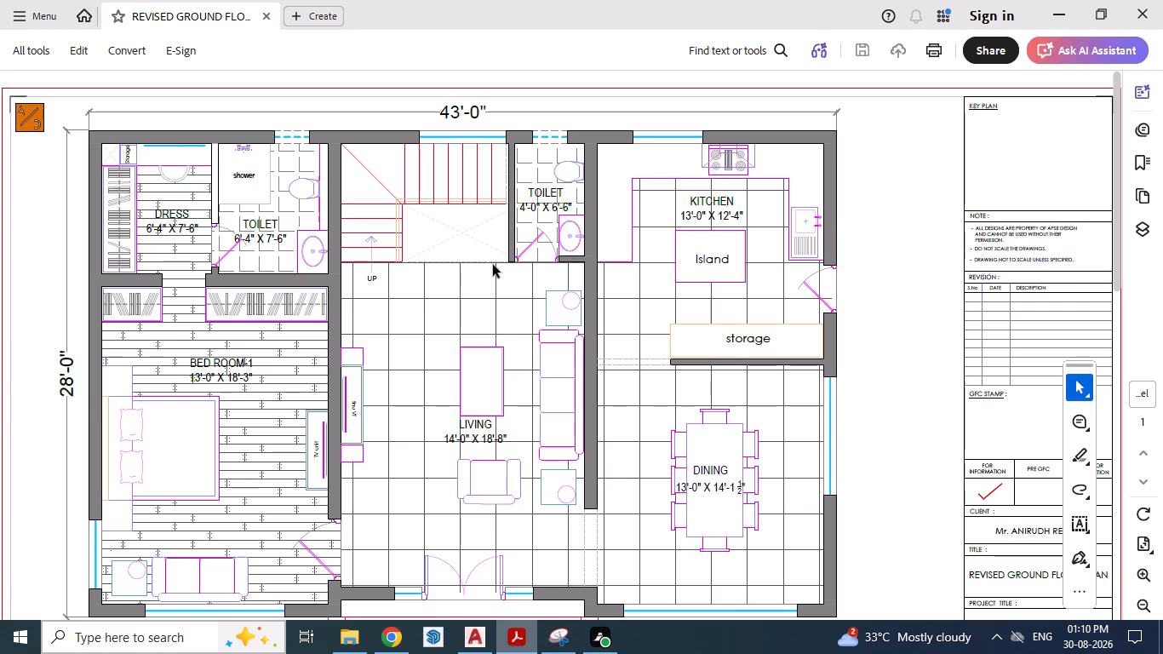
key(alt+Tab)
scroll(482, 214, up, 1)
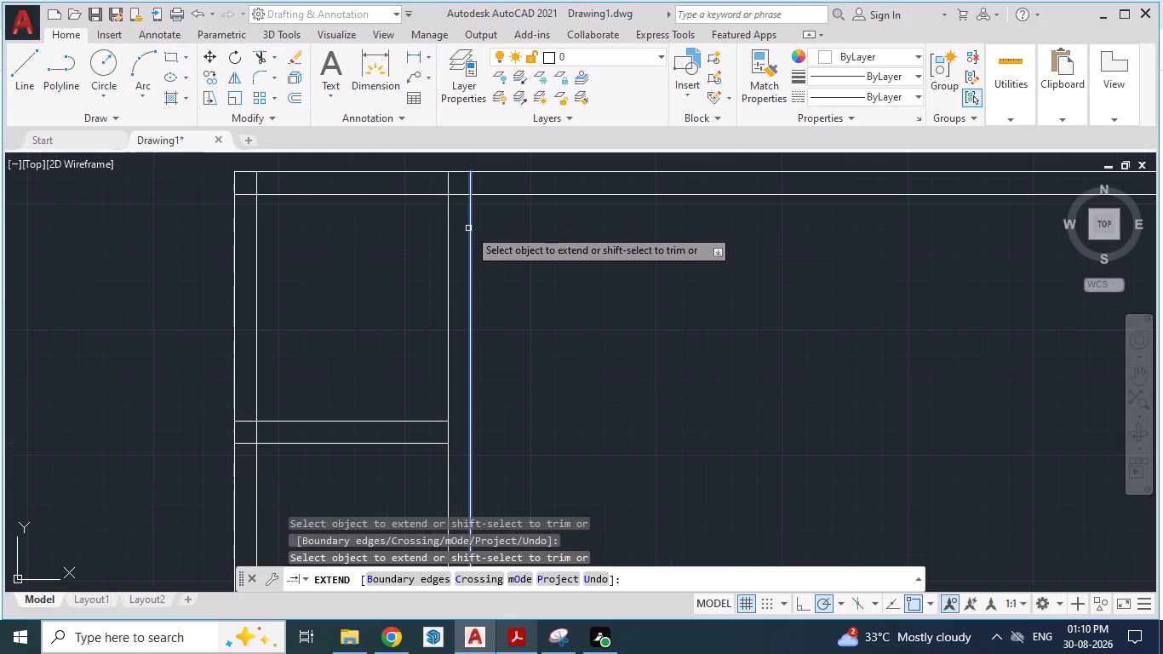
key(Escape)
key(Escape)
click(470, 238)
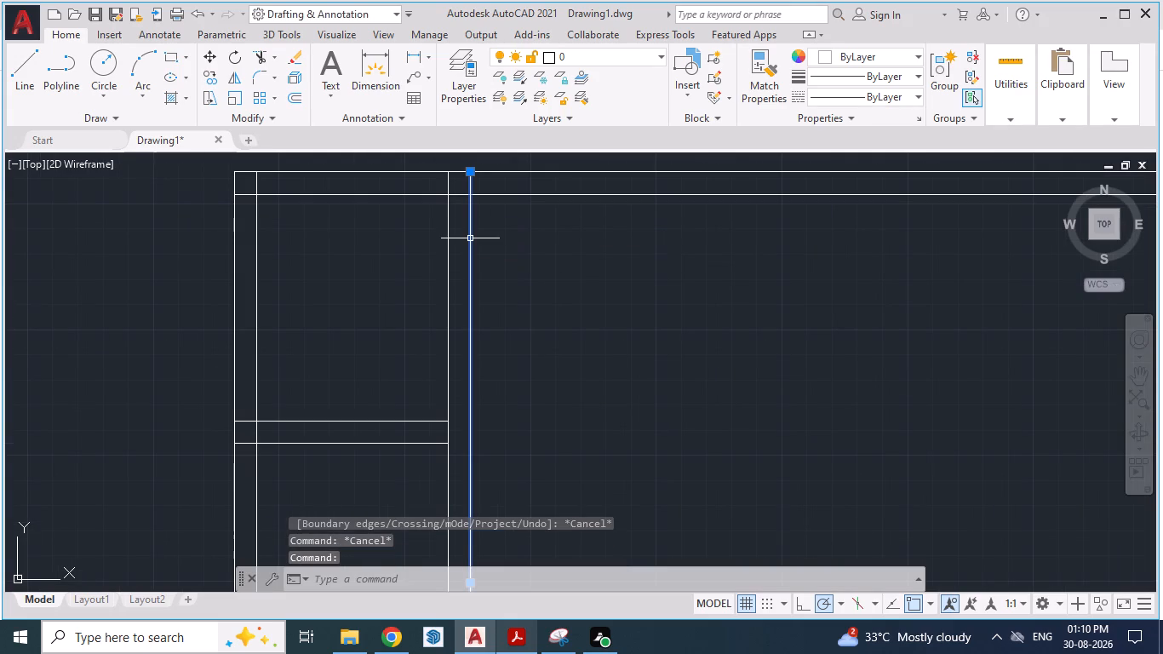
key(Delete)
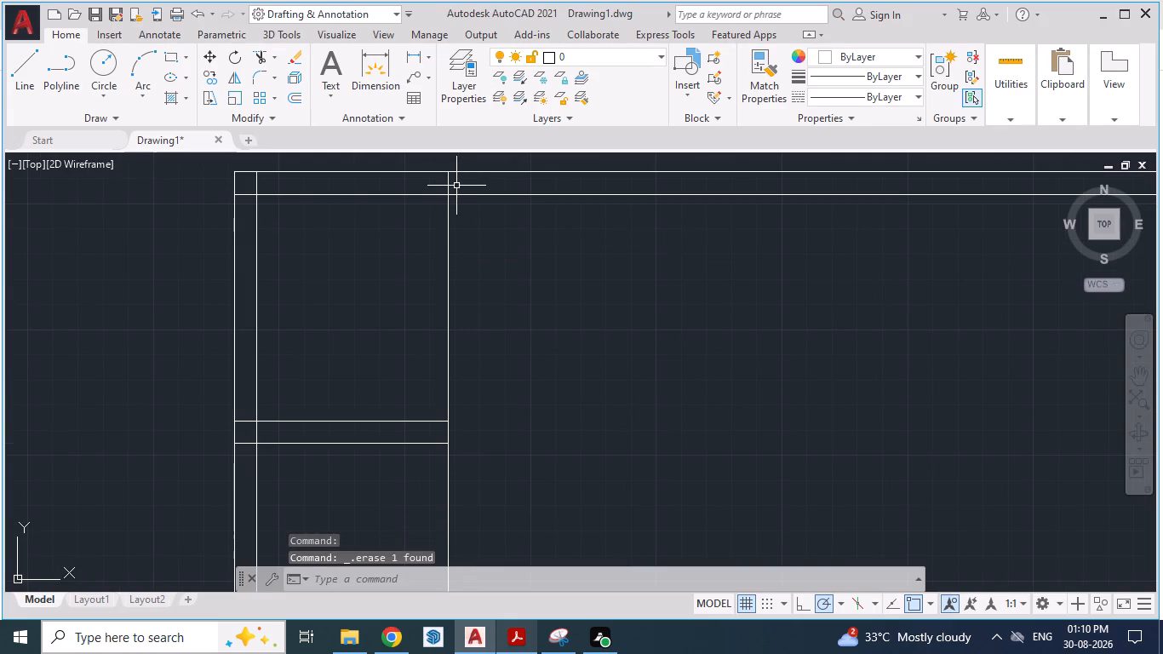
Offset the remaining vertical division line 4.5" rightward to mark the partition between the dress and toilet.
key(o)
key(Return)
text(4.5)
key(shift+quotedbl)
key(Return)
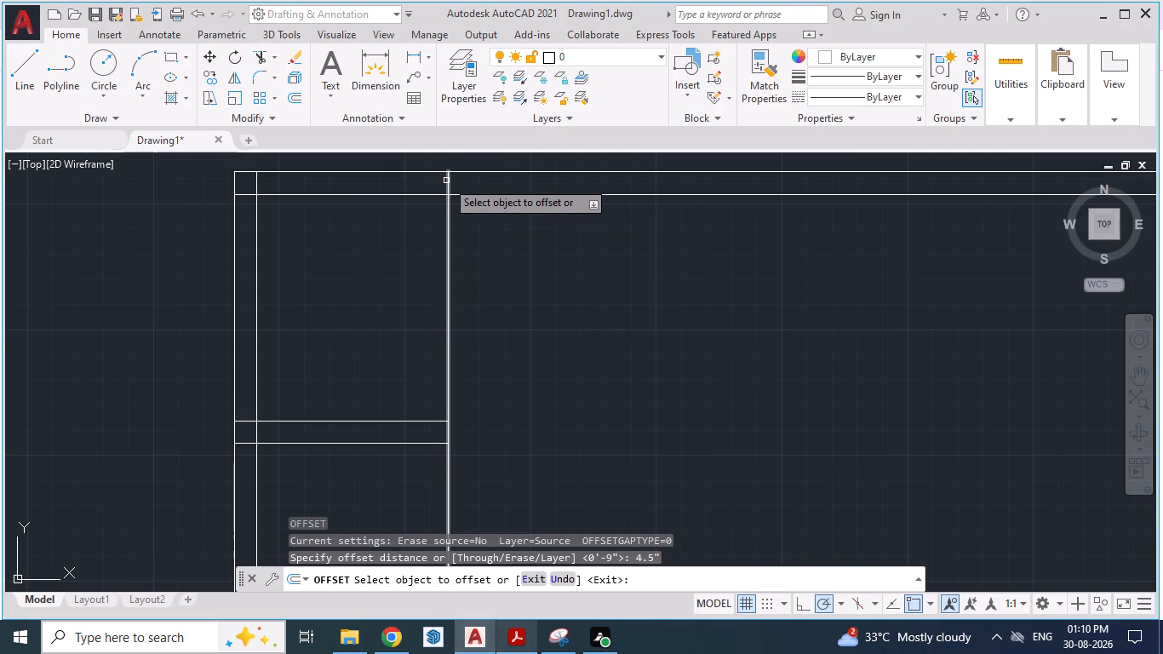
drag(446, 181, 467, 182)
click(467, 182)
Offset the toilet side of the 4.5" partition 6'4" rightward to mark the toilet's width.
scroll(372, 211, down, 1)
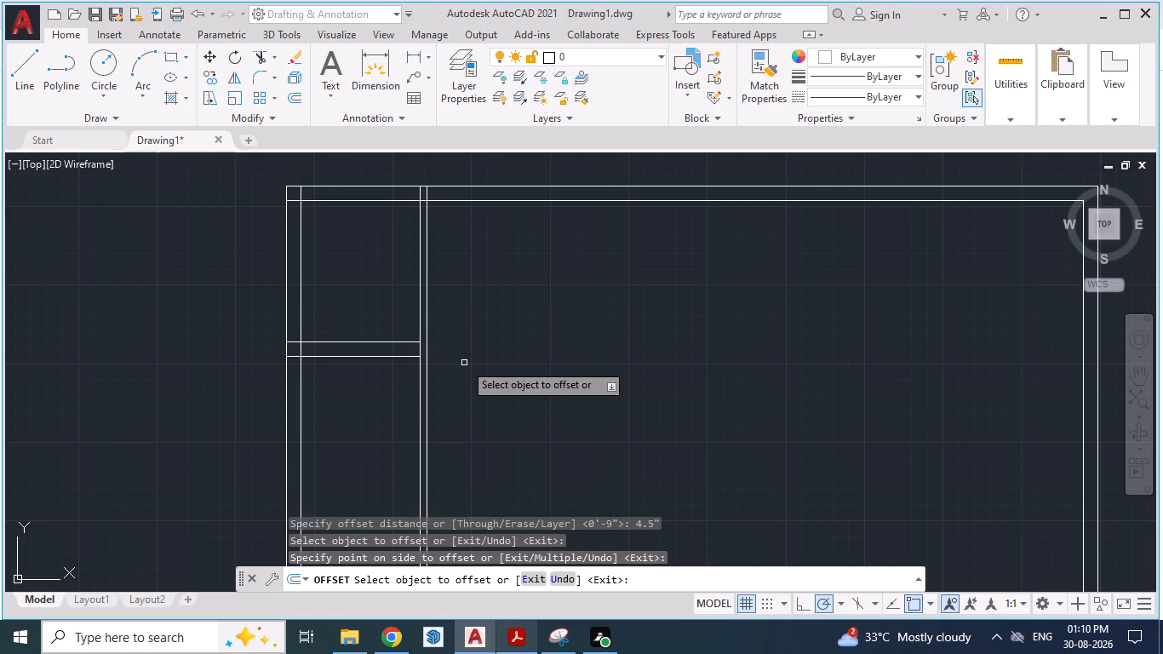
scroll(464, 363, down, 1)
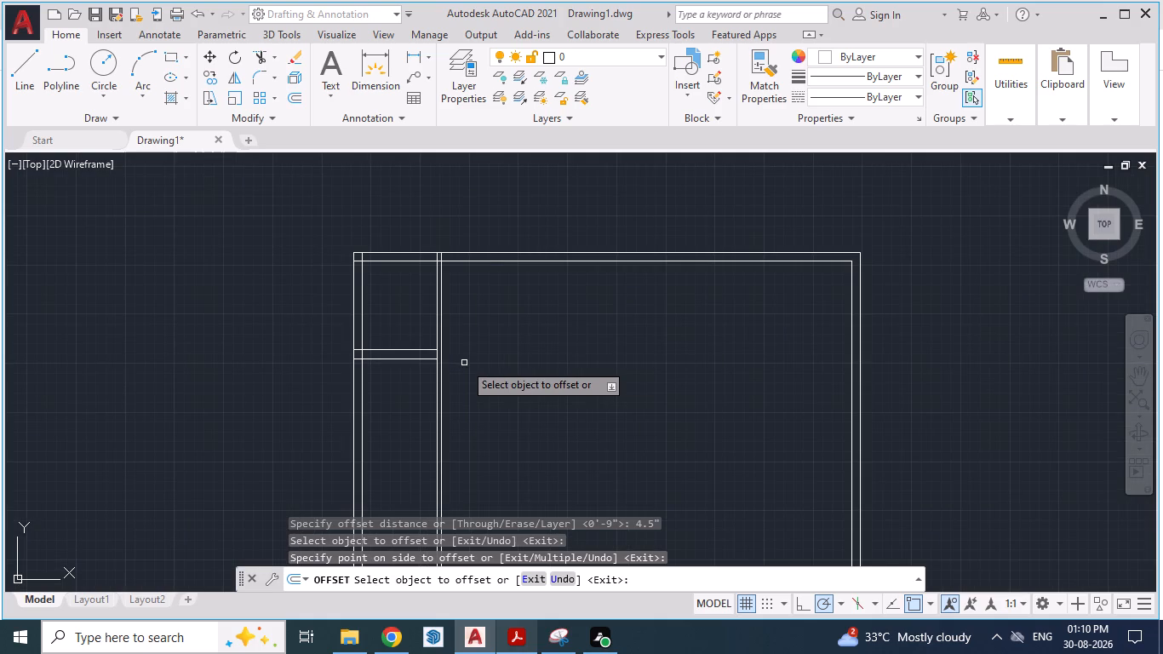
scroll(486, 257, up, 2)
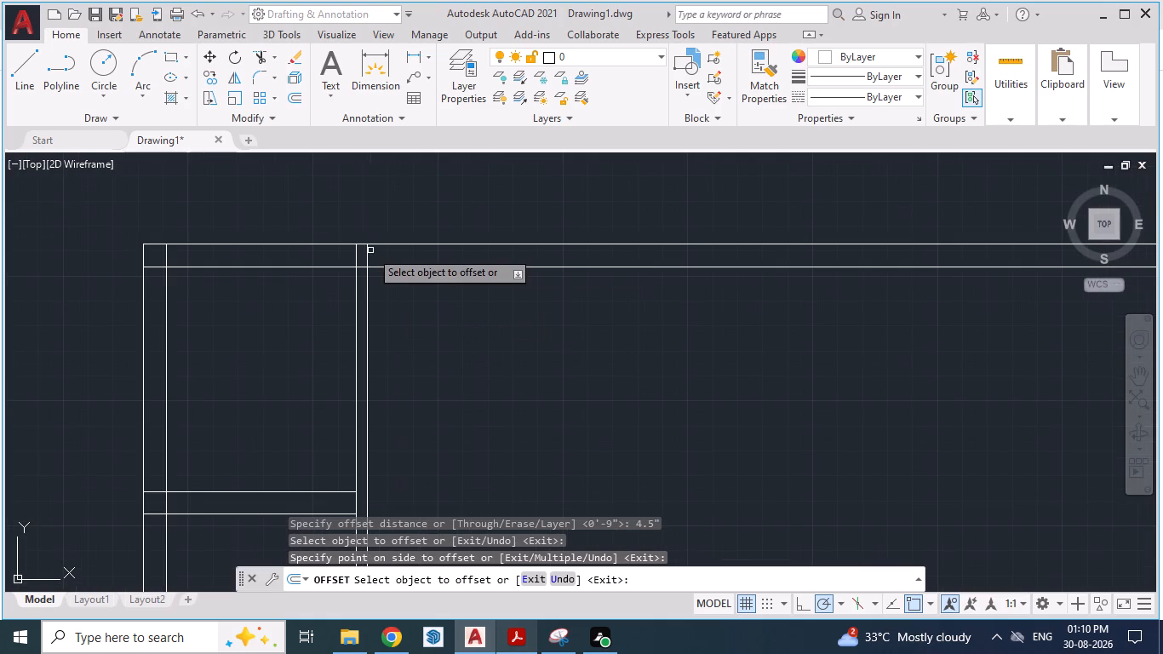
drag(367, 258, 369, 259)
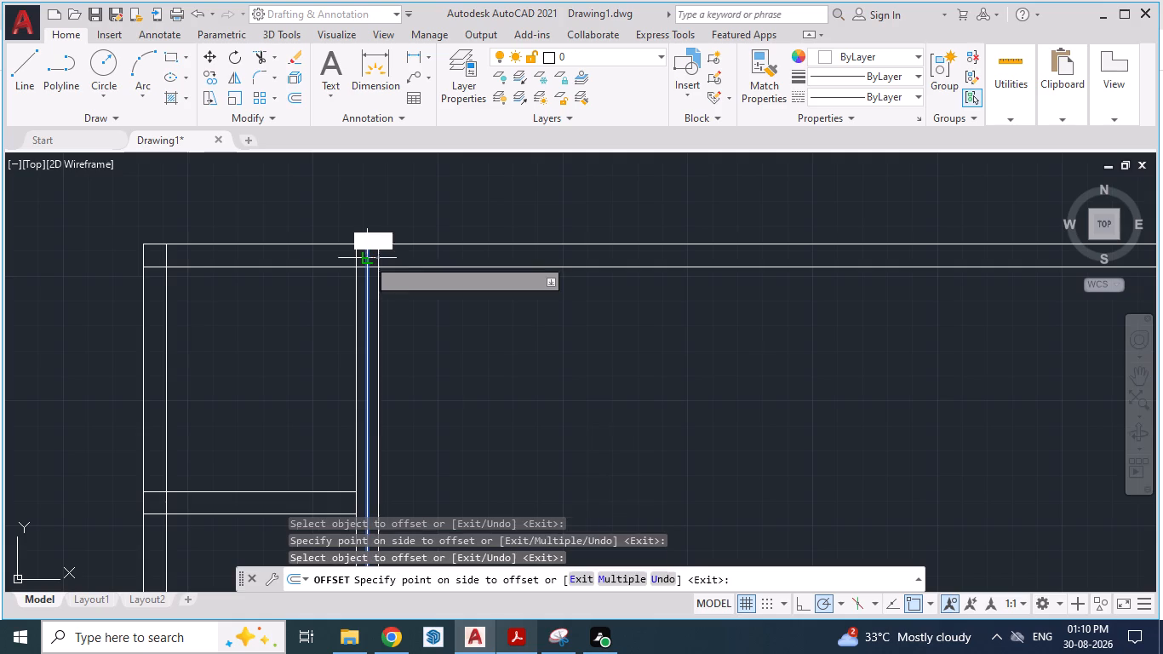
drag(369, 259, 409, 261)
key(6)
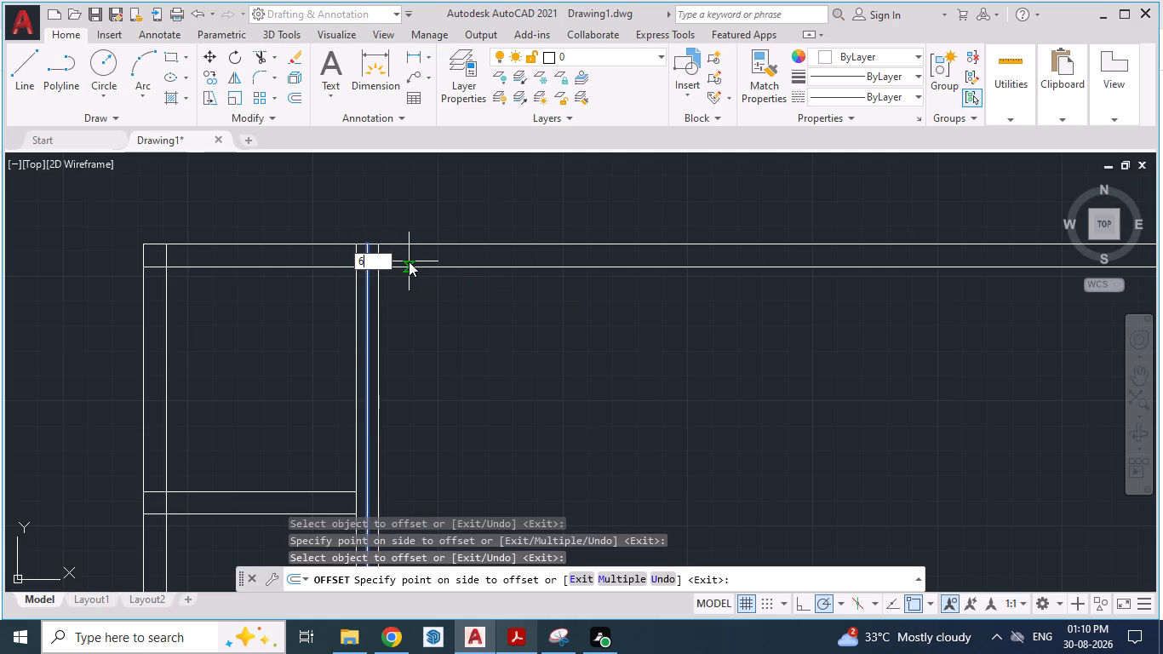
text('4")
key(Return)
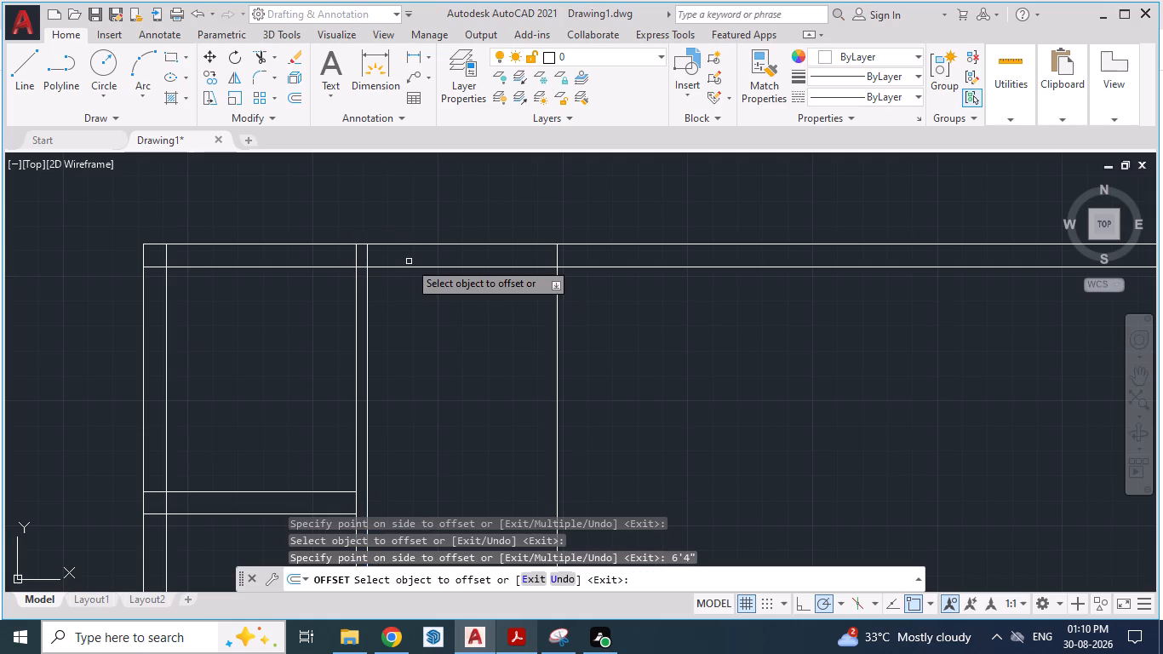
click(430, 257)
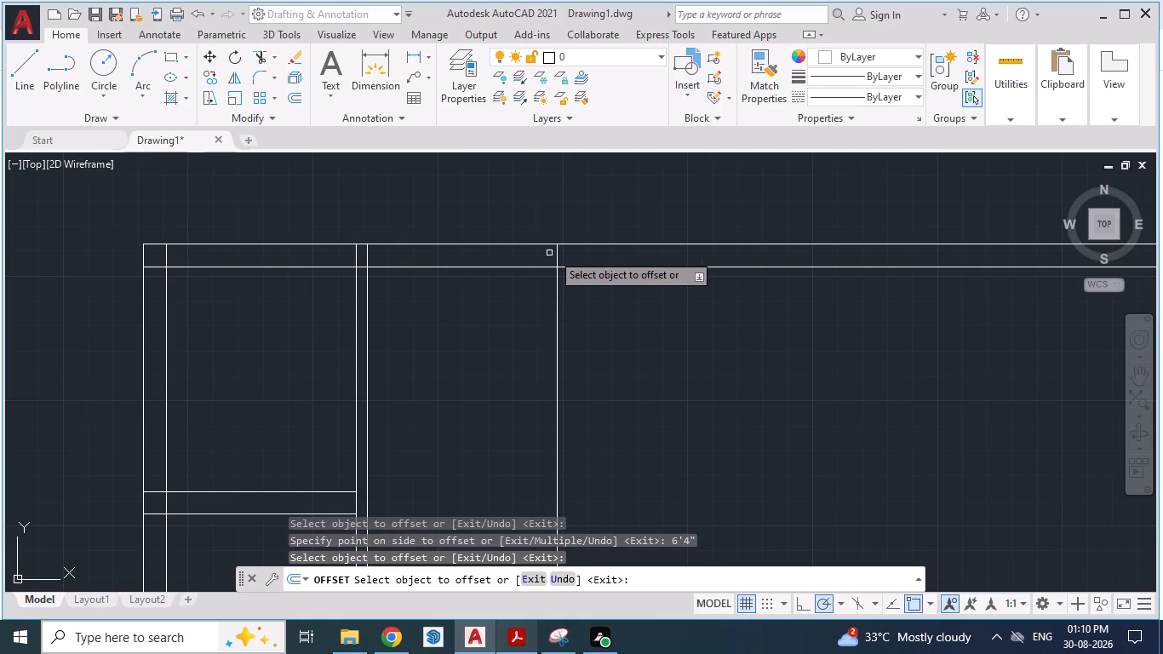
Offset the toilet-width line 9" rightward to mark the wall between the toilet and living area.
drag(555, 257, 588, 255)
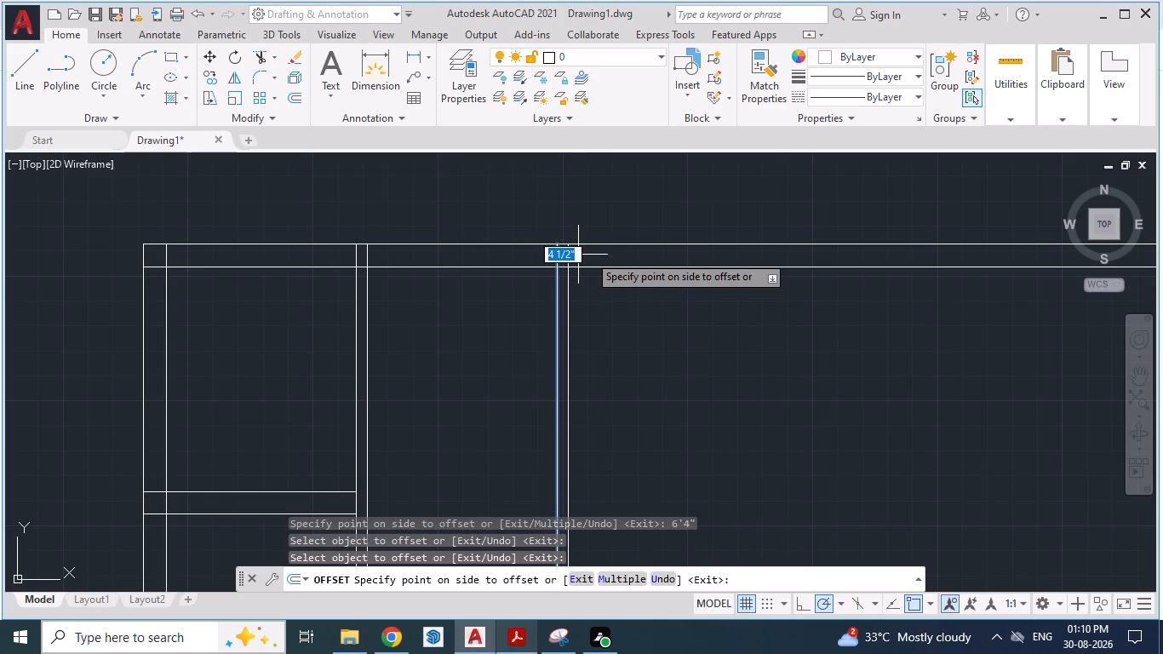
text(9")
key(Return)
drag(588, 255, 596, 253)
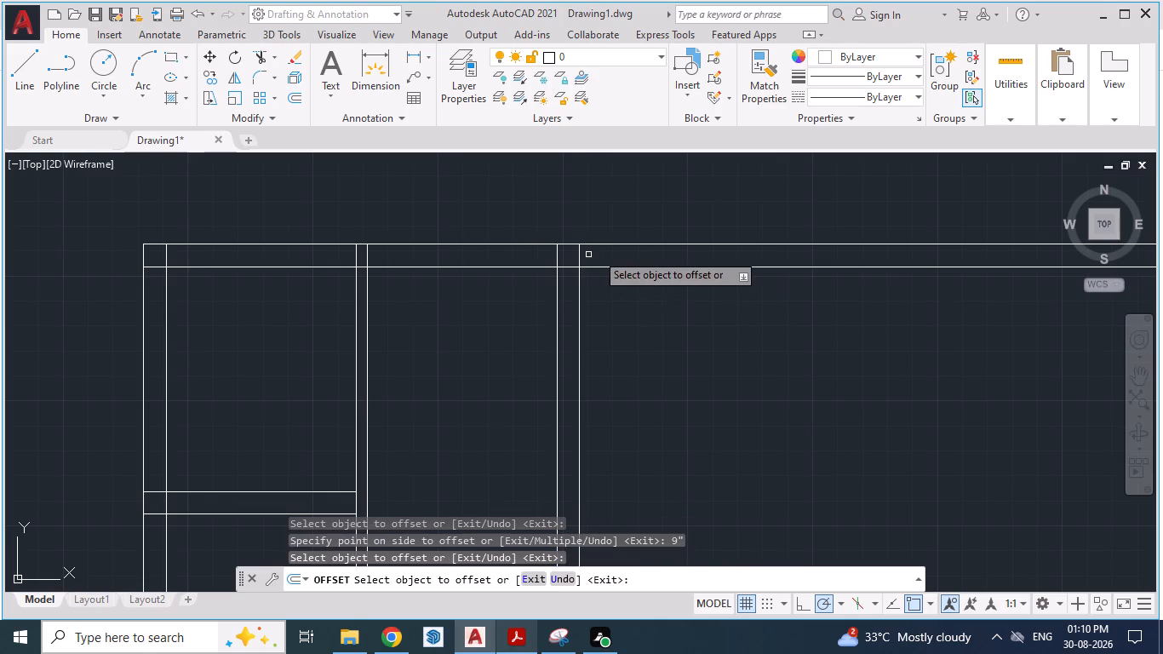
Offset the living-area face of that 9" wall 14' rightward to mark the living room's width.
scroll(320, 250, down, 2)
scroll(427, 297, up, 1)
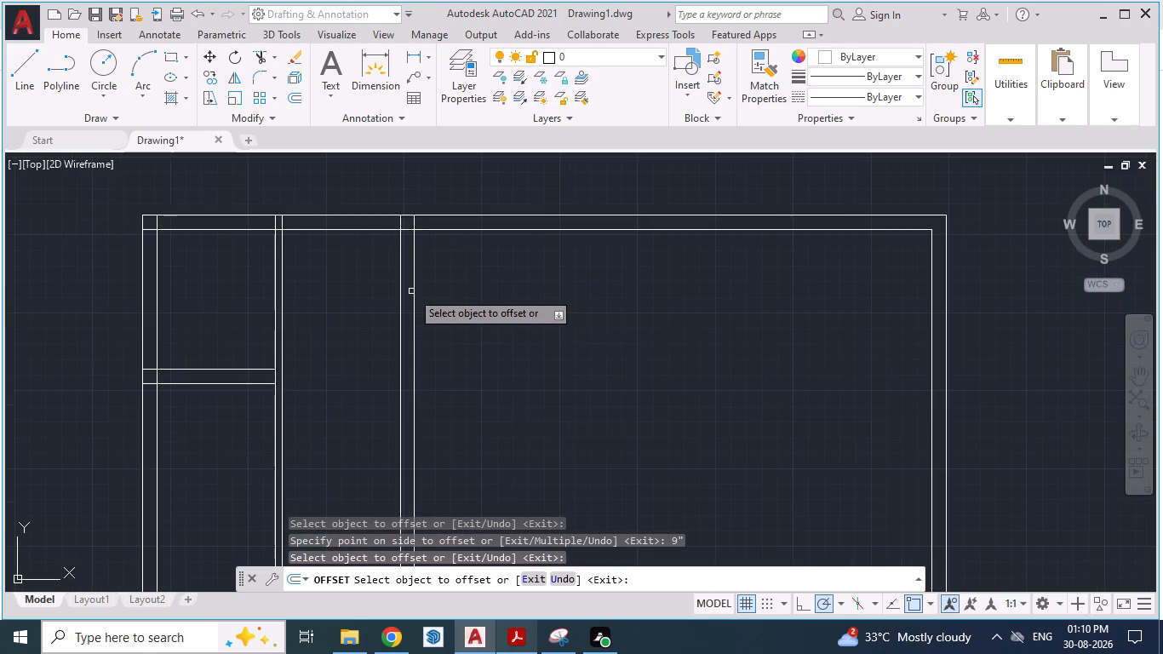
drag(412, 291, 459, 282)
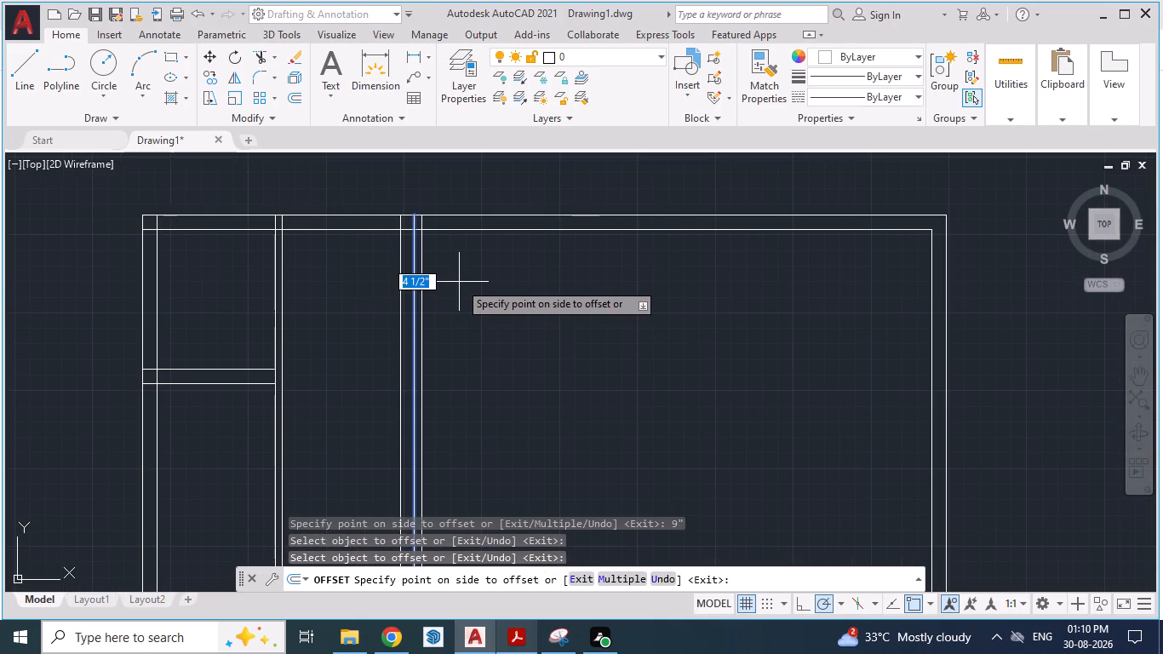
text(14')
key(Return)
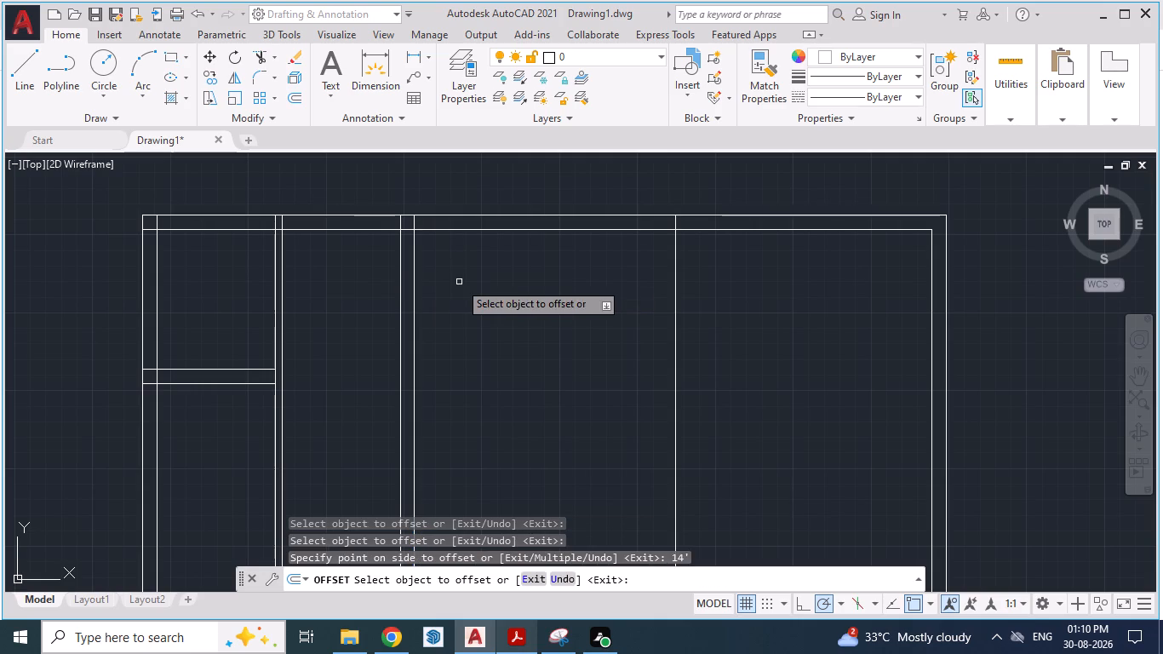
click(516, 281)
Check the plan in Acrobat, return to AutoCAD and offset the living-width line 9" rightward as the kitchen wall, ending Offset.
scroll(499, 295, down, 1)
key(alt+Tab)
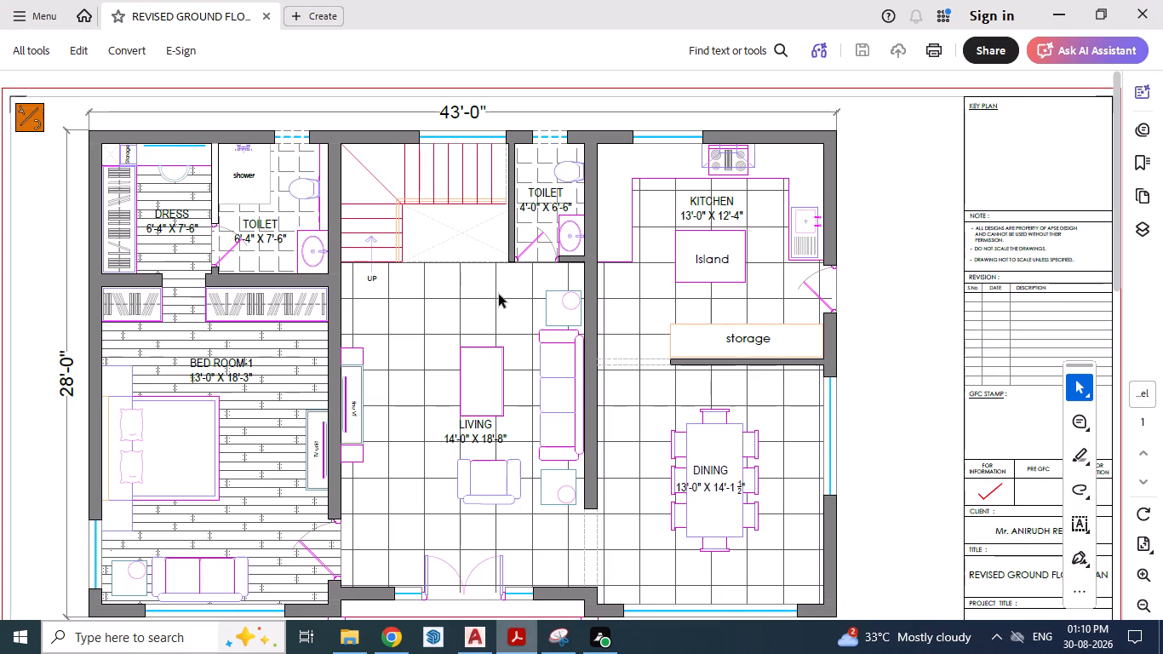
key(alt+Tab)
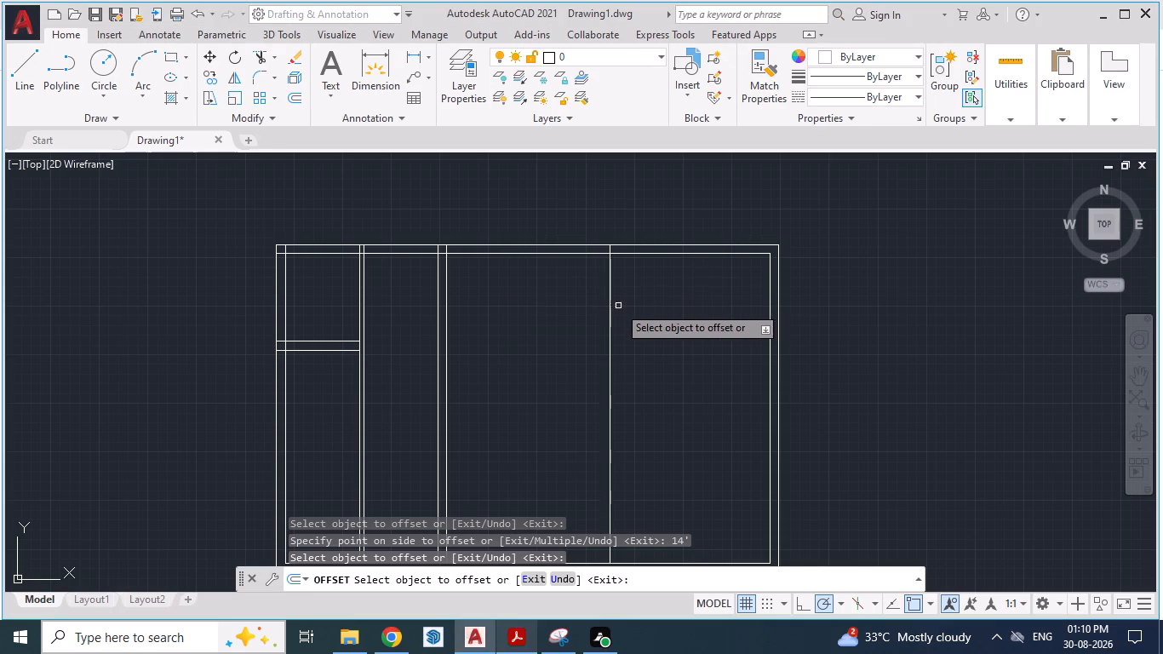
drag(610, 305, 620, 305)
key(9)
key(shift+quotedbl)
key(Return)
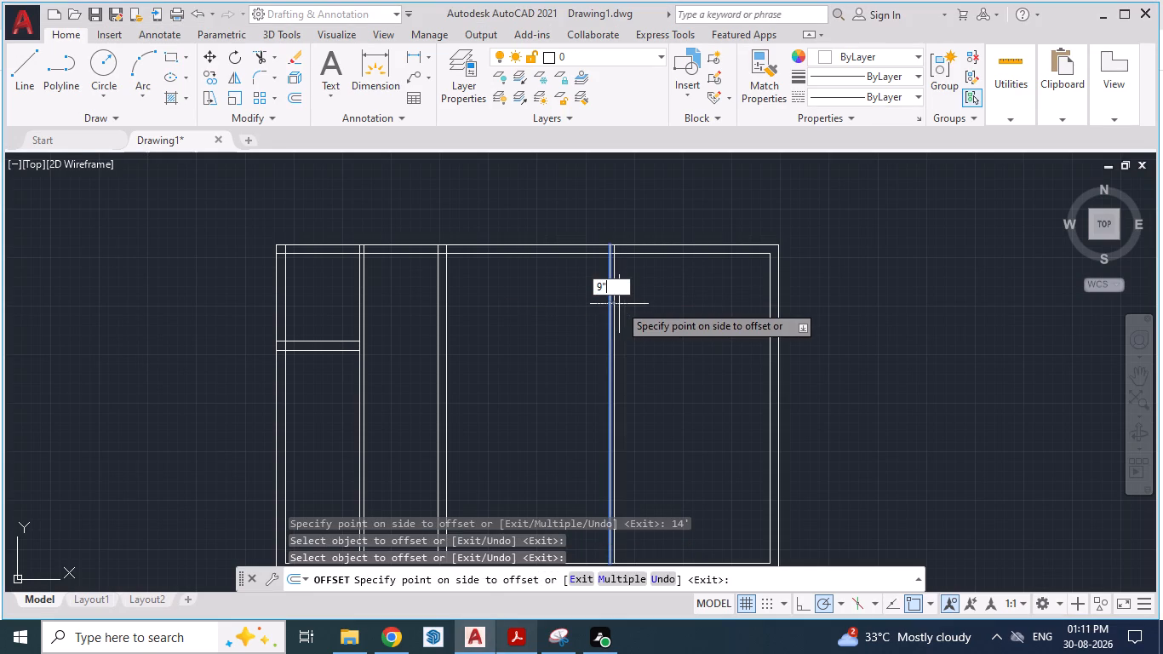
click(619, 304)
key(Escape)
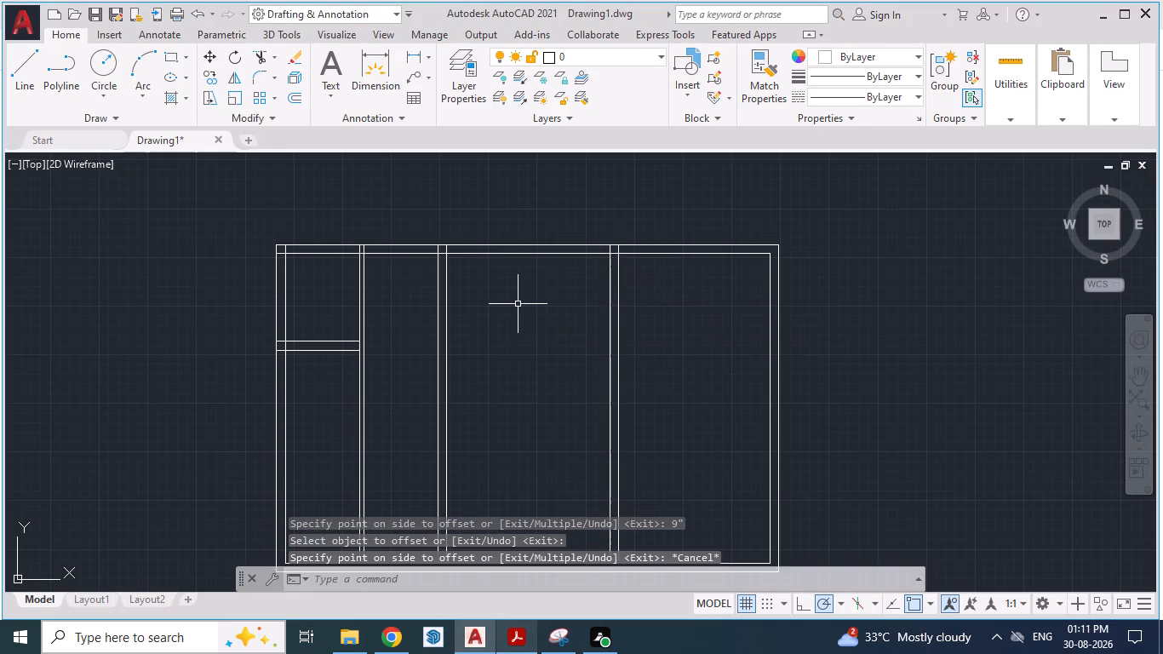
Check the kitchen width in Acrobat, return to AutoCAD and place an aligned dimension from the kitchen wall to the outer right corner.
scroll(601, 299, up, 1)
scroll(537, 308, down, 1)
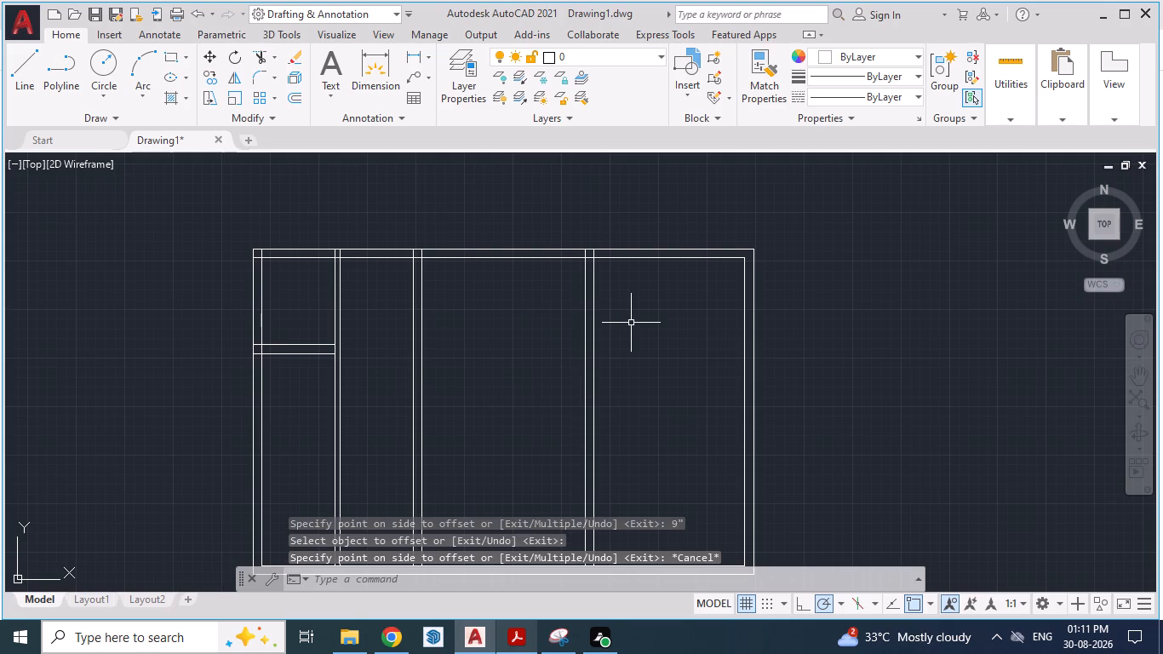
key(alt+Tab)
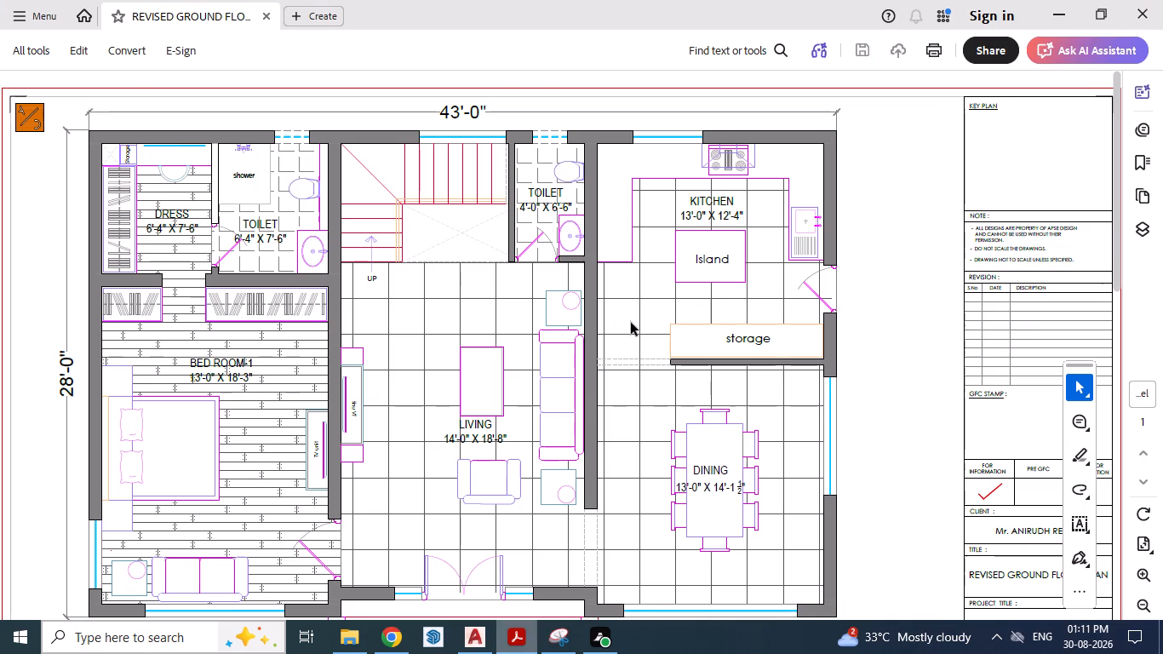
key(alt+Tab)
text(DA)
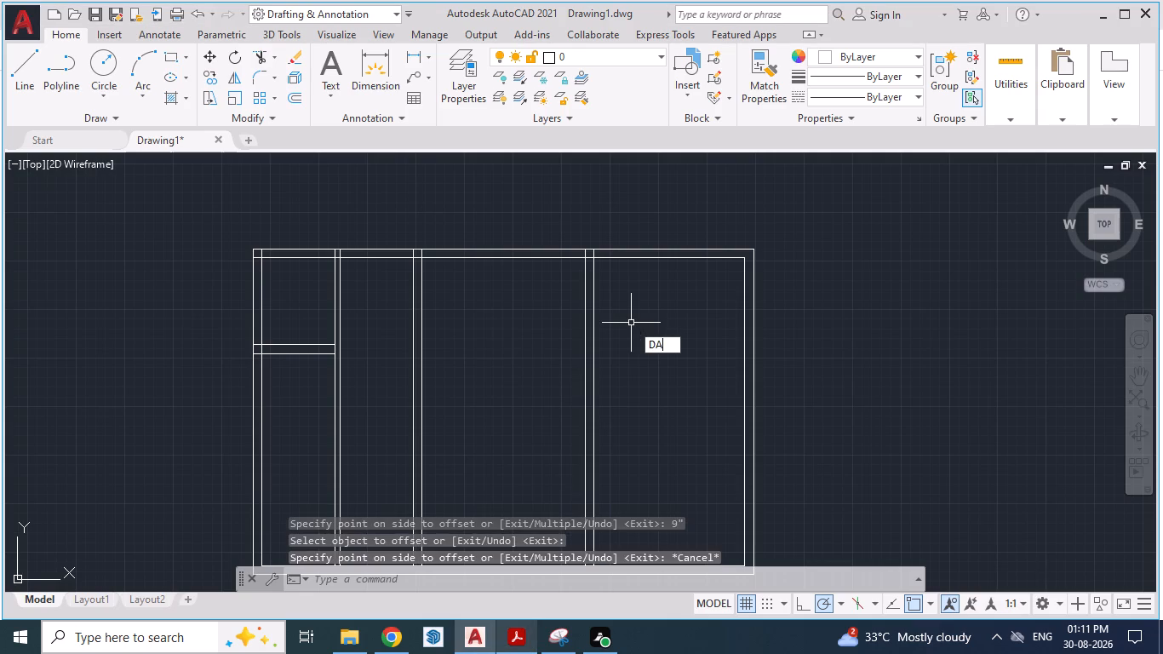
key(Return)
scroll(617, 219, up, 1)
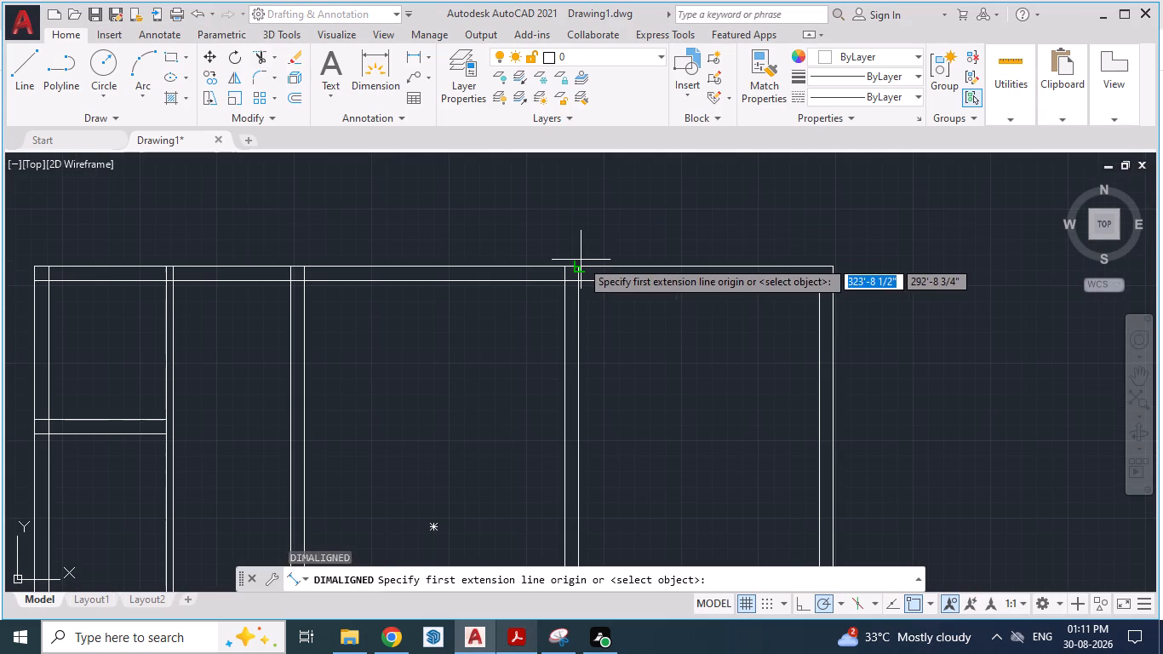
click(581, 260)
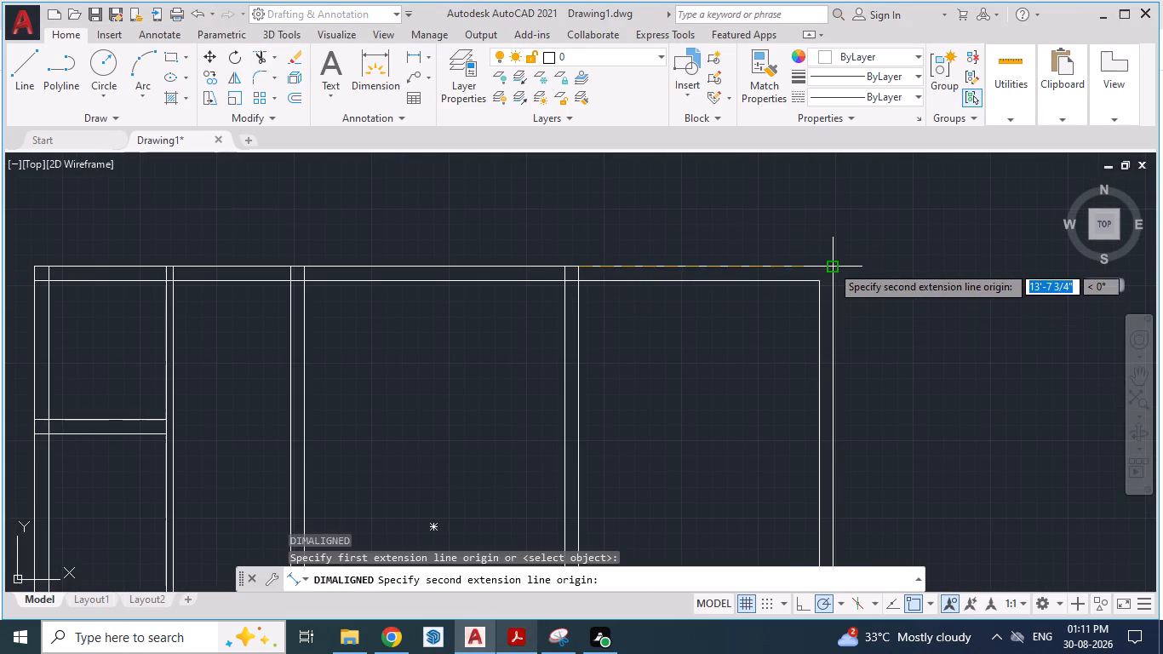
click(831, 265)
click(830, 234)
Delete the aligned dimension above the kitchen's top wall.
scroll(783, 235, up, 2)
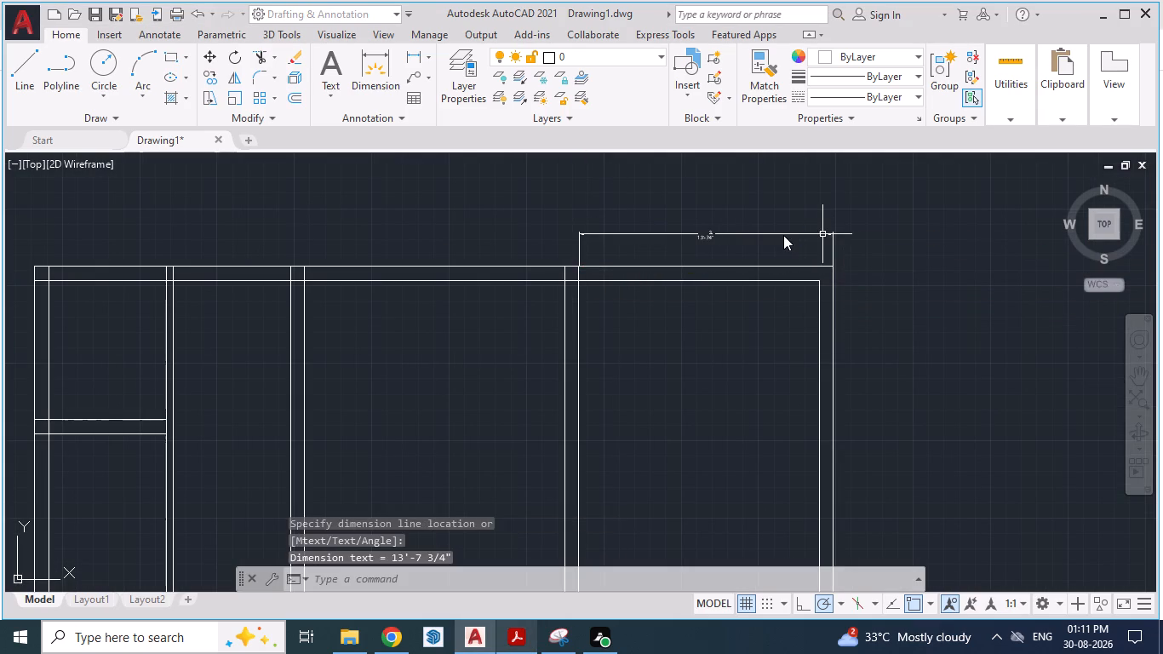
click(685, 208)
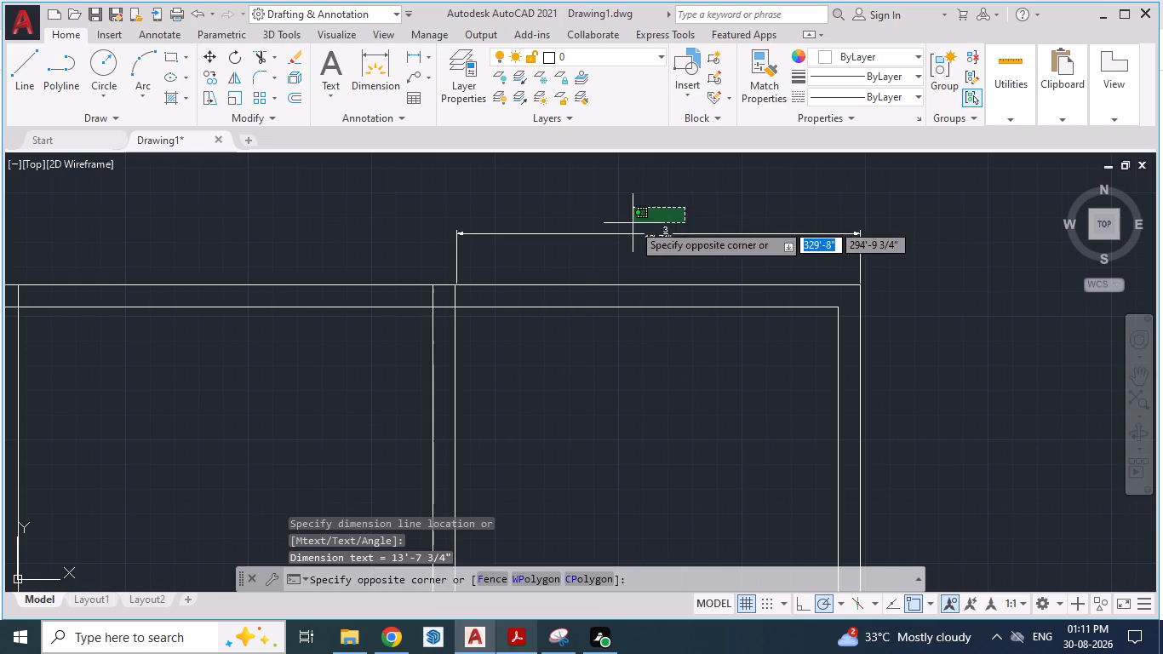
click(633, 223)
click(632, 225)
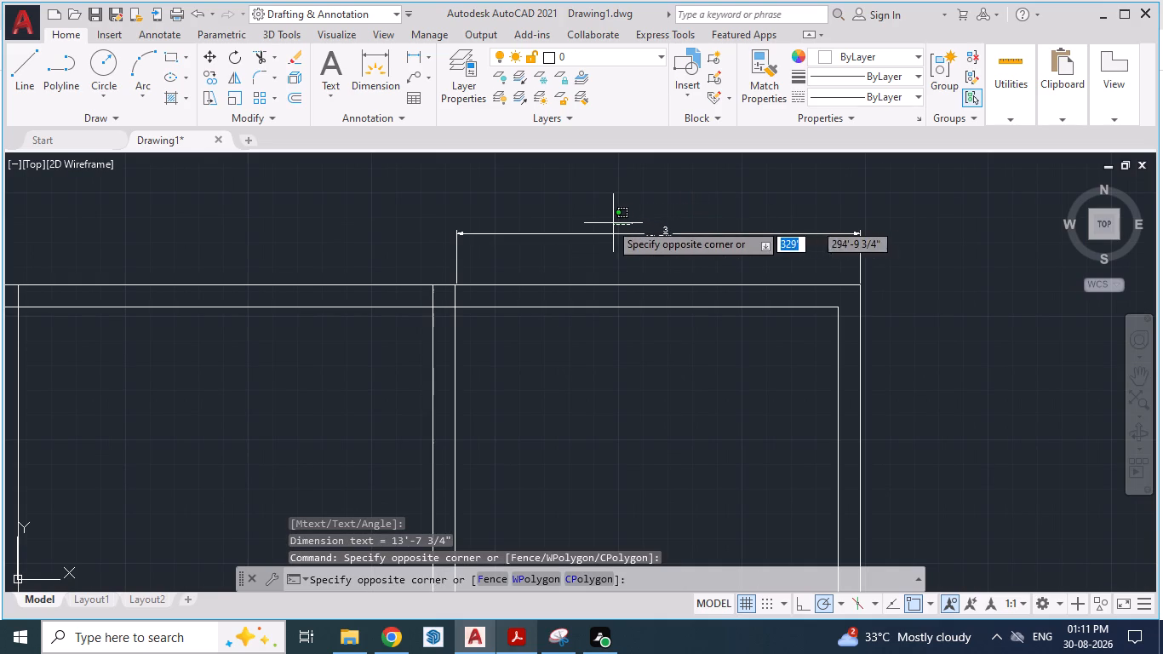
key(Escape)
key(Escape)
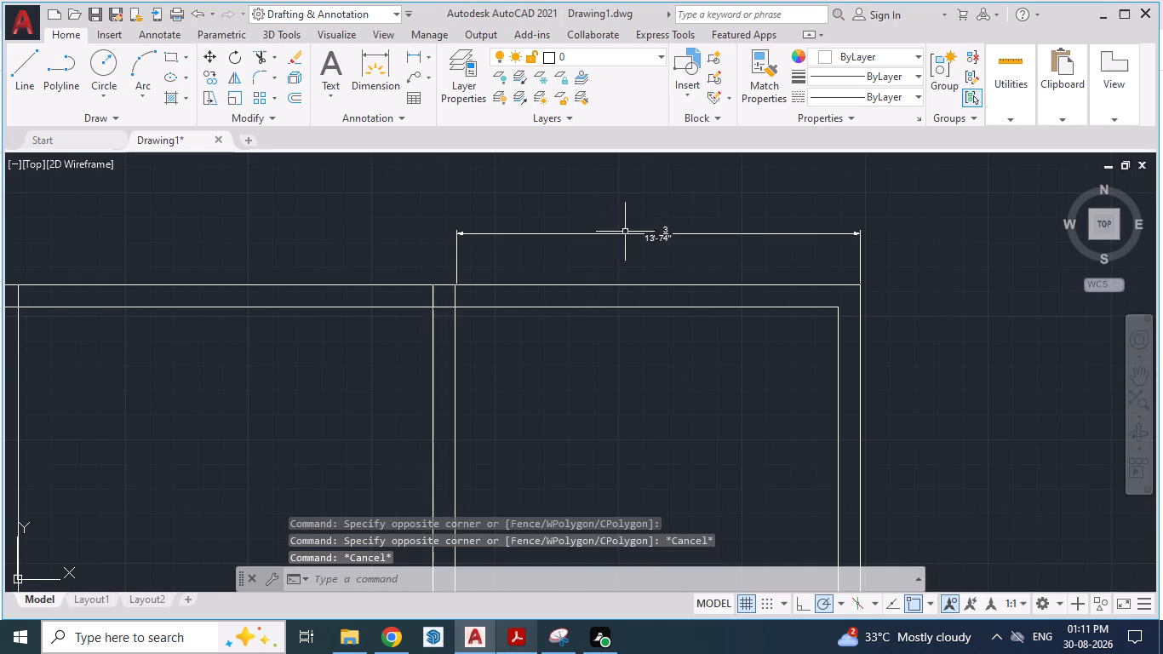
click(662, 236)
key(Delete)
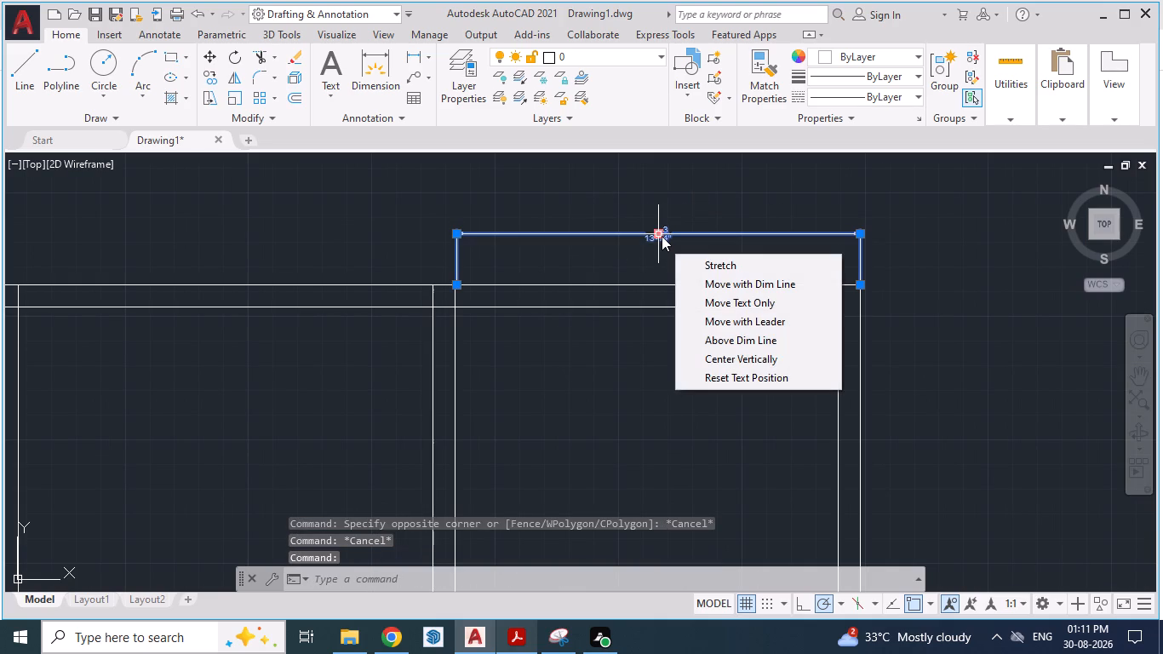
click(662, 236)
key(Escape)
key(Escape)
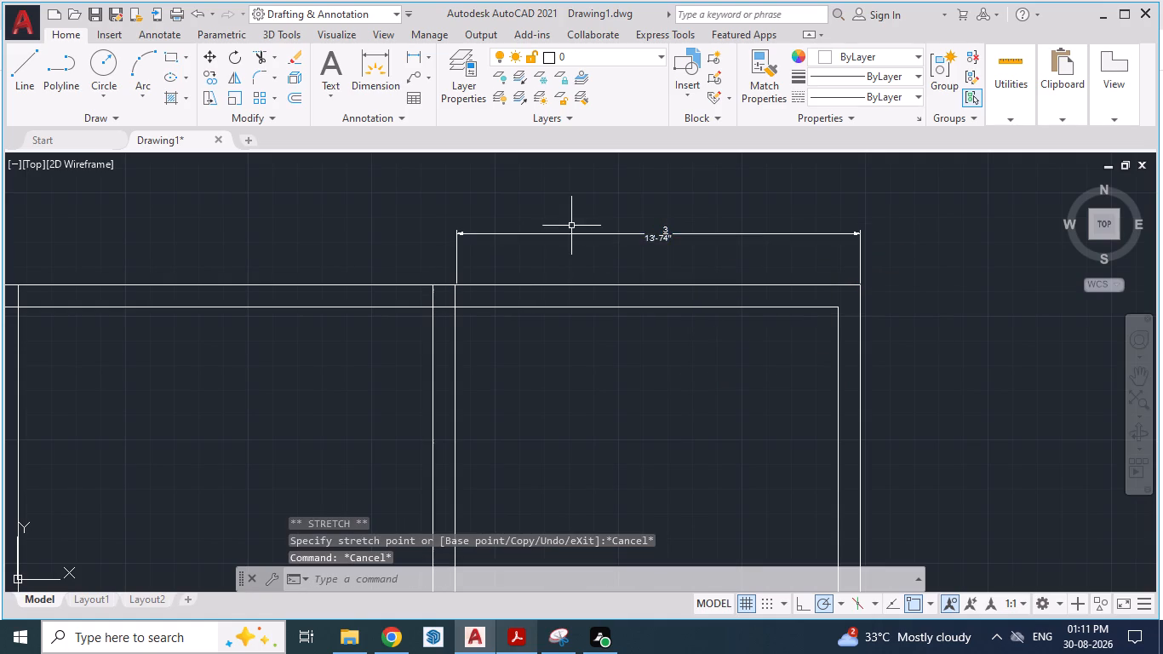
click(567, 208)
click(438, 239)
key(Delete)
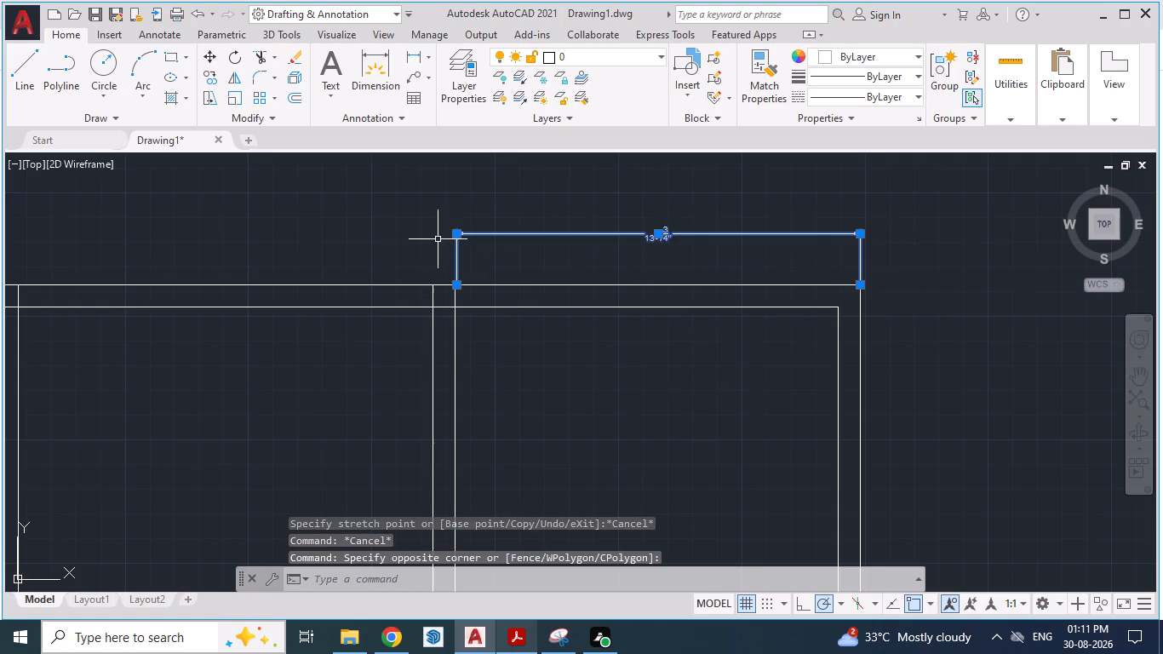
Check the plan in Acrobat, return to AutoCAD and place an aligned dimension across the kitchen's inner width, just below its top wall.
key(alt+Tab)
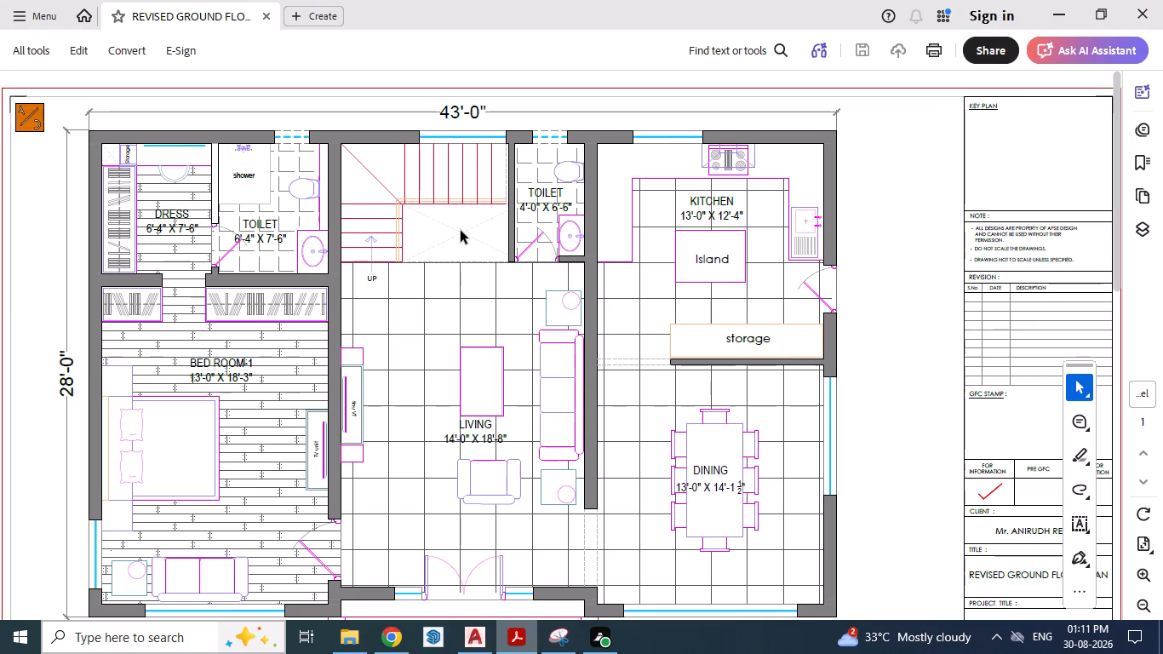
key(alt+Tab)
scroll(583, 260, down, 2)
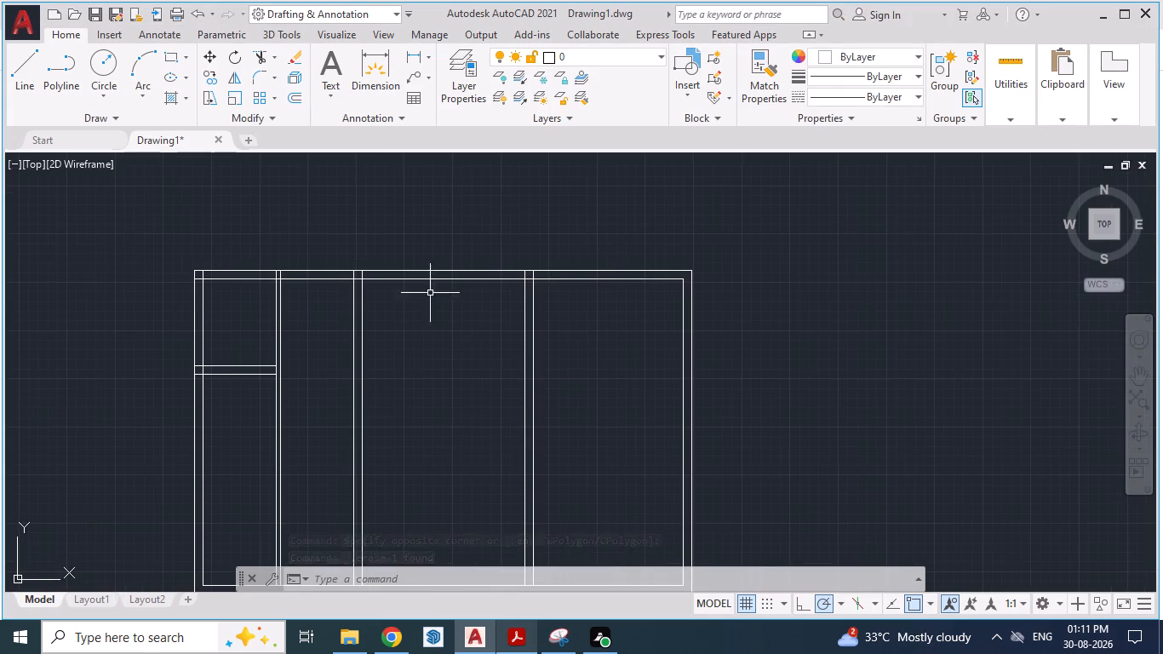
scroll(293, 315, up, 1)
key(alt+Tab)
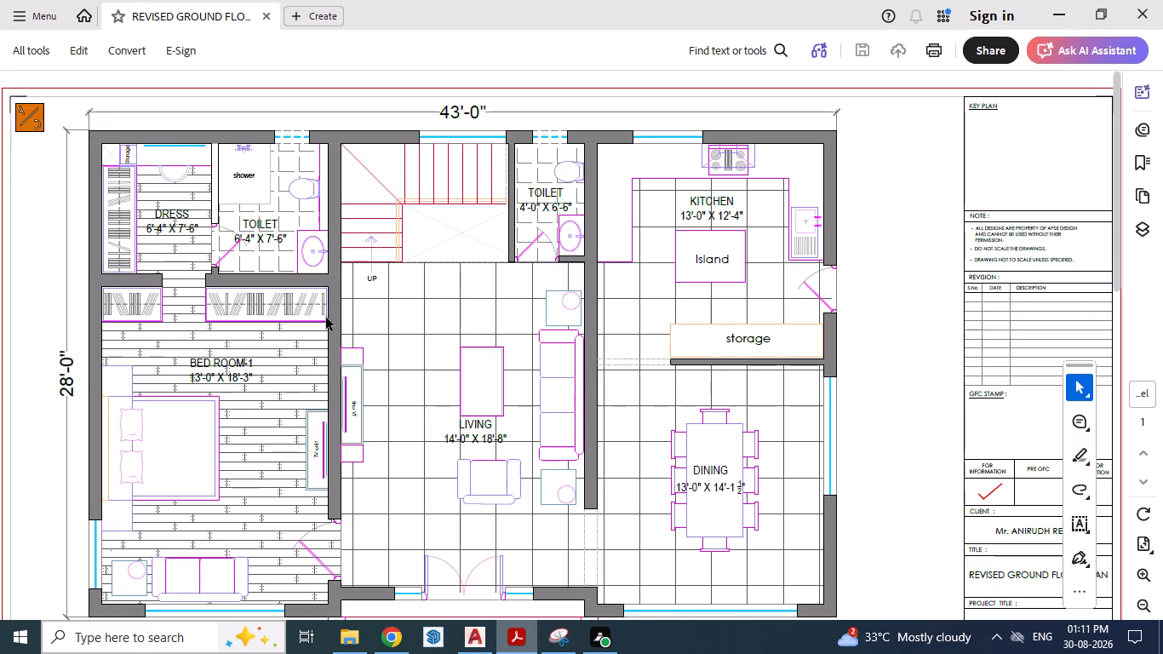
key(alt+Tab)
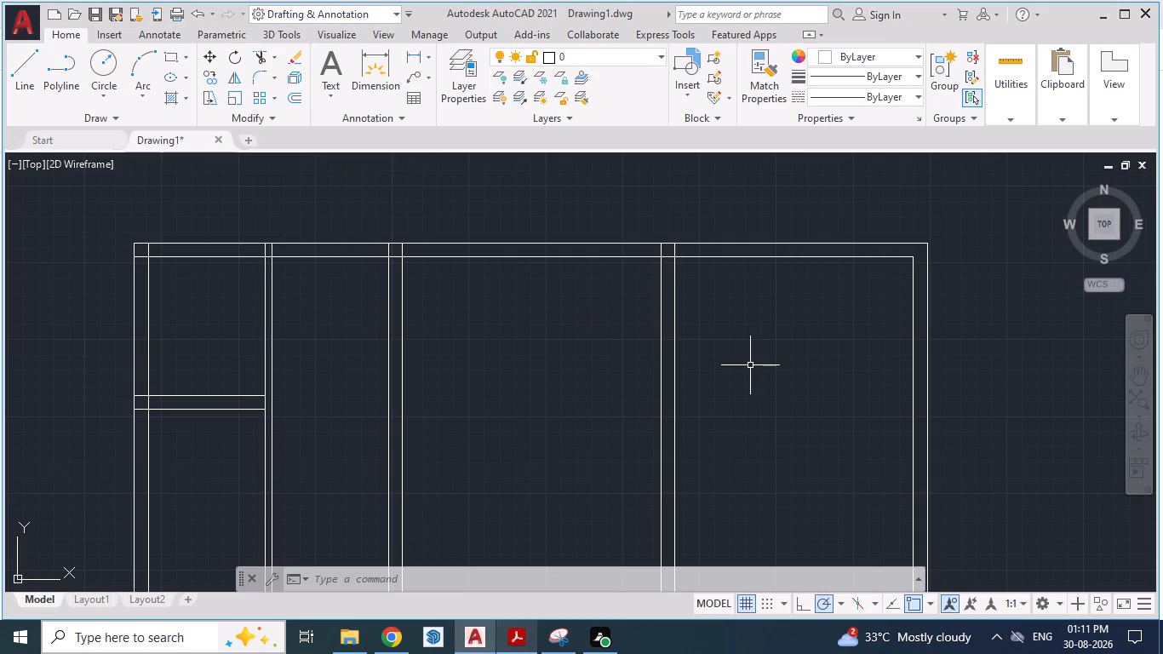
text(DA)
key(Return)
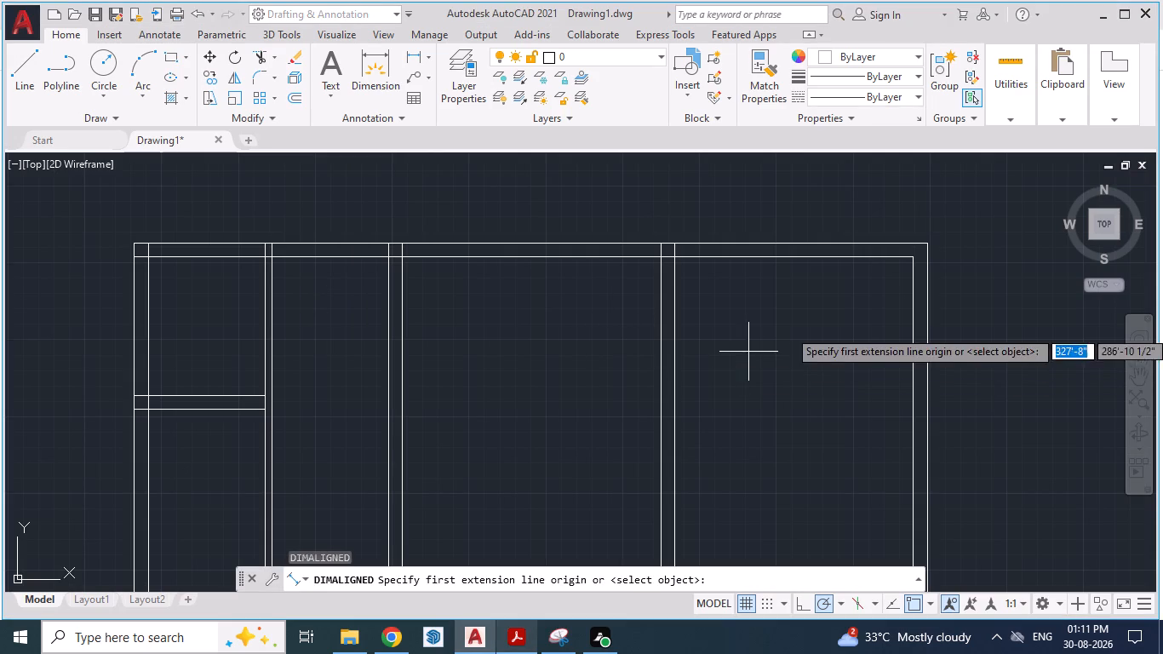
click(908, 260)
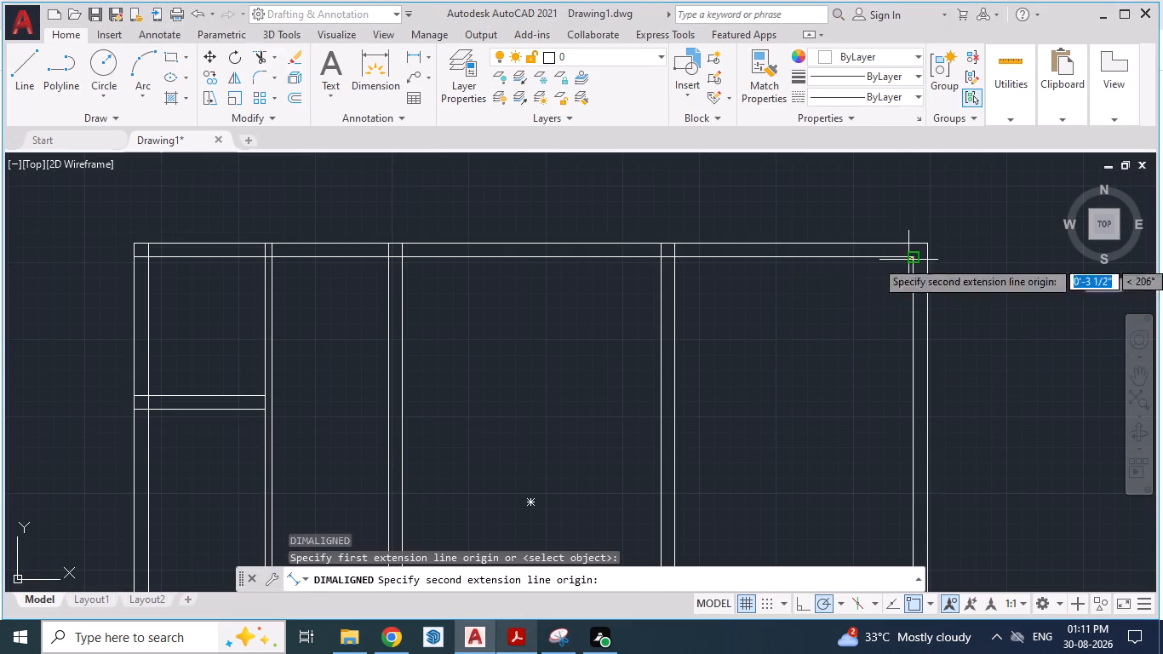
click(673, 255)
click(685, 290)
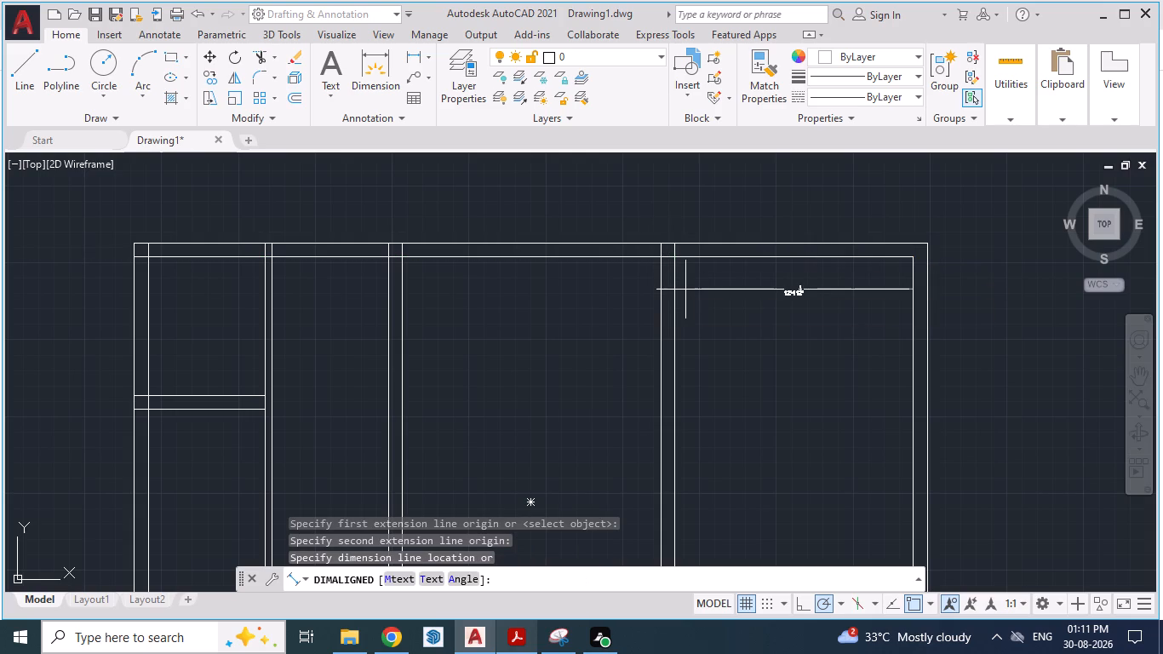
Examine the kitchen width dimension and wall layout, compare the room sizes with the plan in Acrobat, and return to AutoCAD.
scroll(773, 274, up, 2)
scroll(702, 286, down, 1)
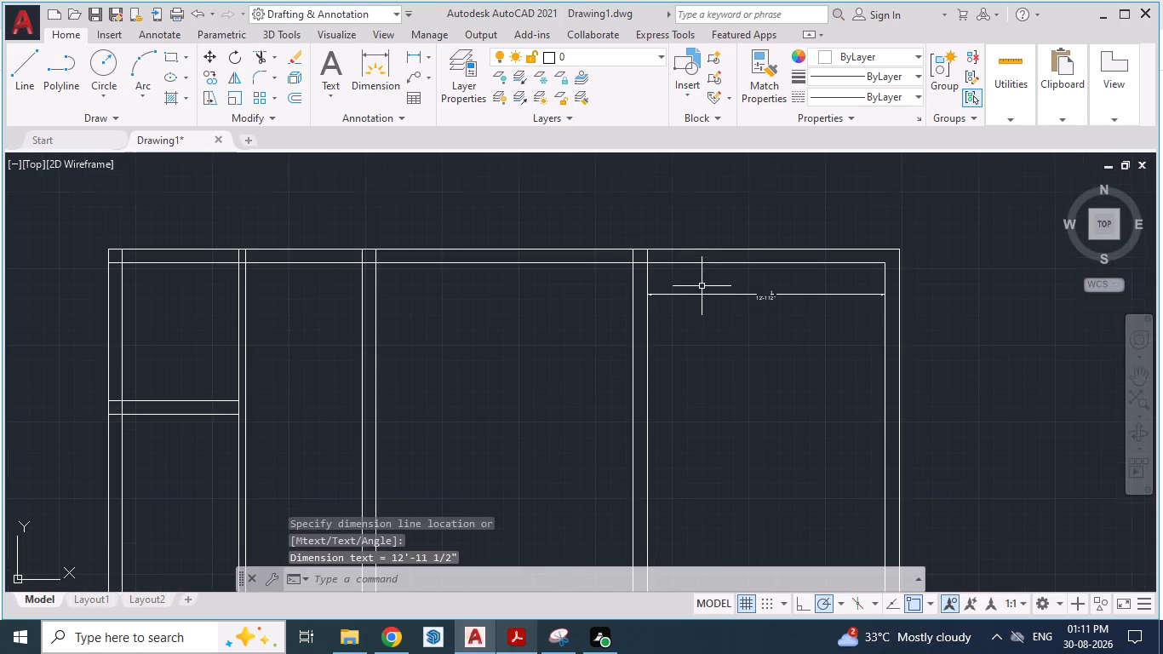
scroll(799, 289, up, 2)
scroll(799, 289, down, 1)
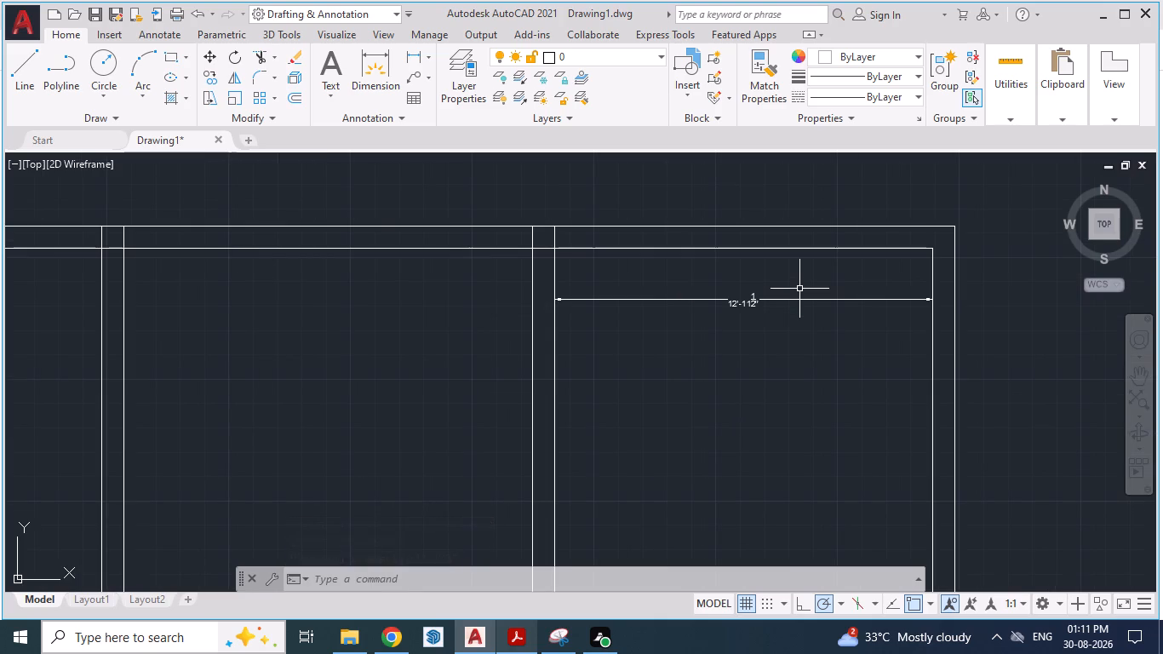
scroll(799, 289, down, 2)
scroll(509, 339, up, 1)
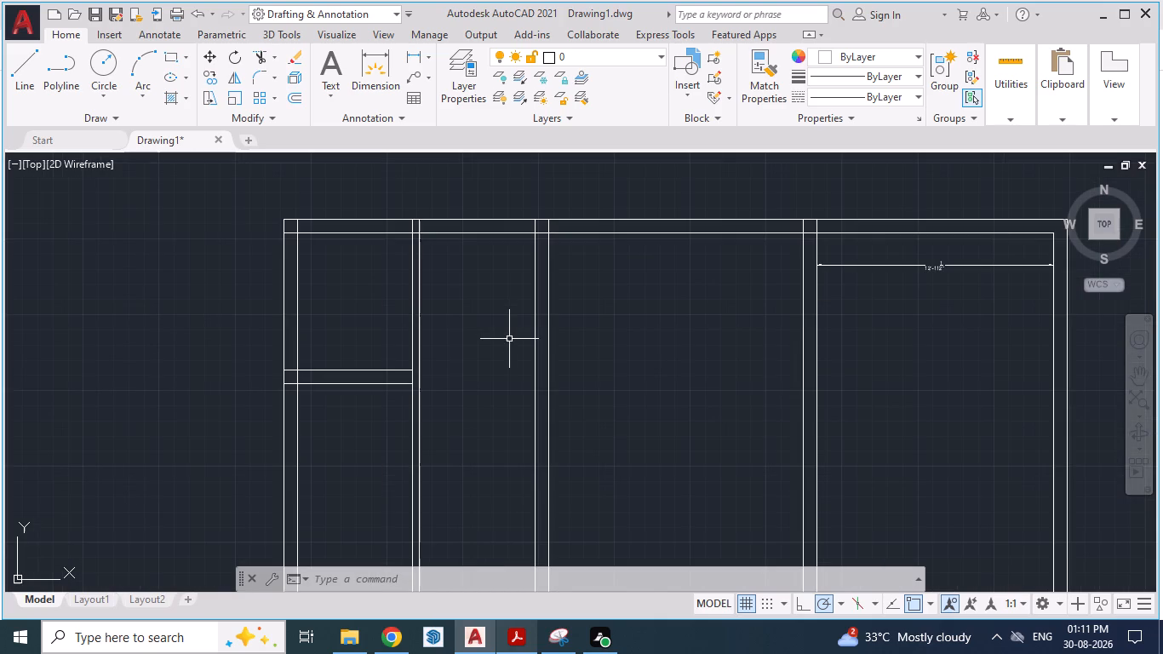
click(513, 645)
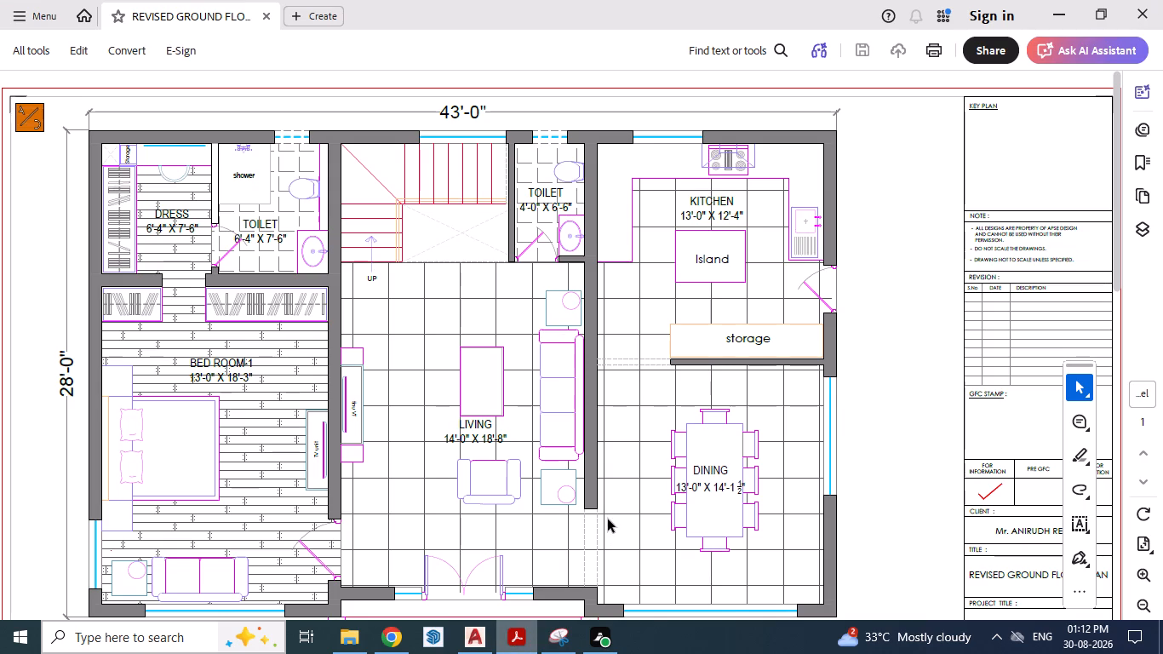
scroll(612, 376, down, 1)
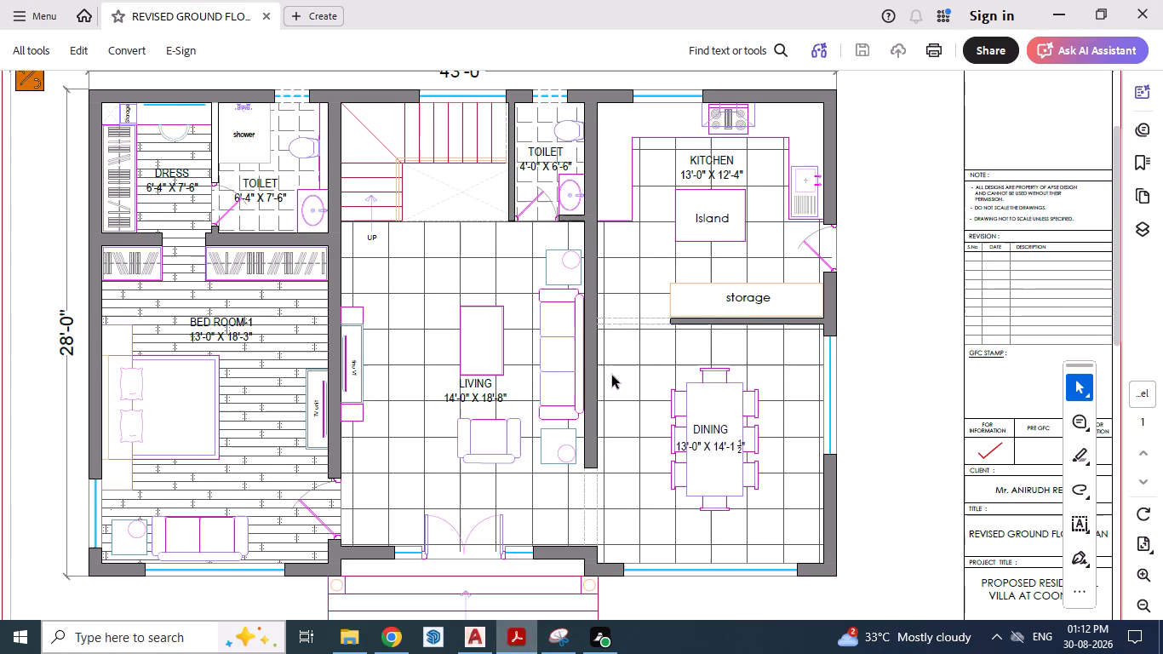
scroll(612, 375, up, 1)
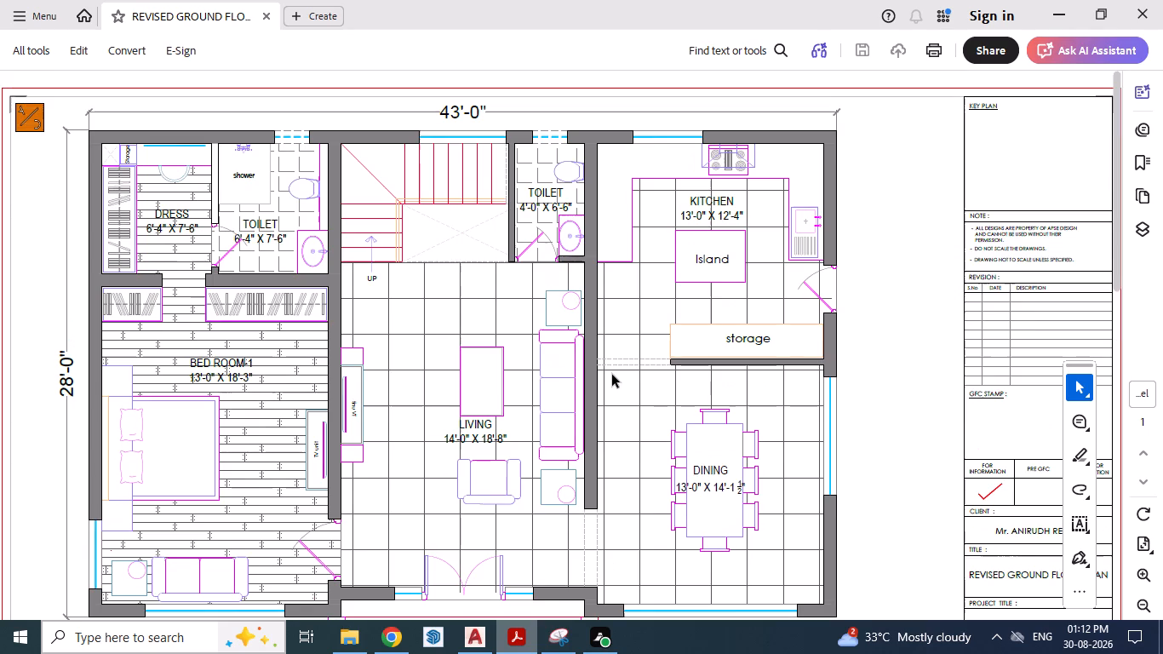
click(519, 628)
Place an aligned dimension above the top wall across the dressing room's inner width.
scroll(364, 328, up, 1)
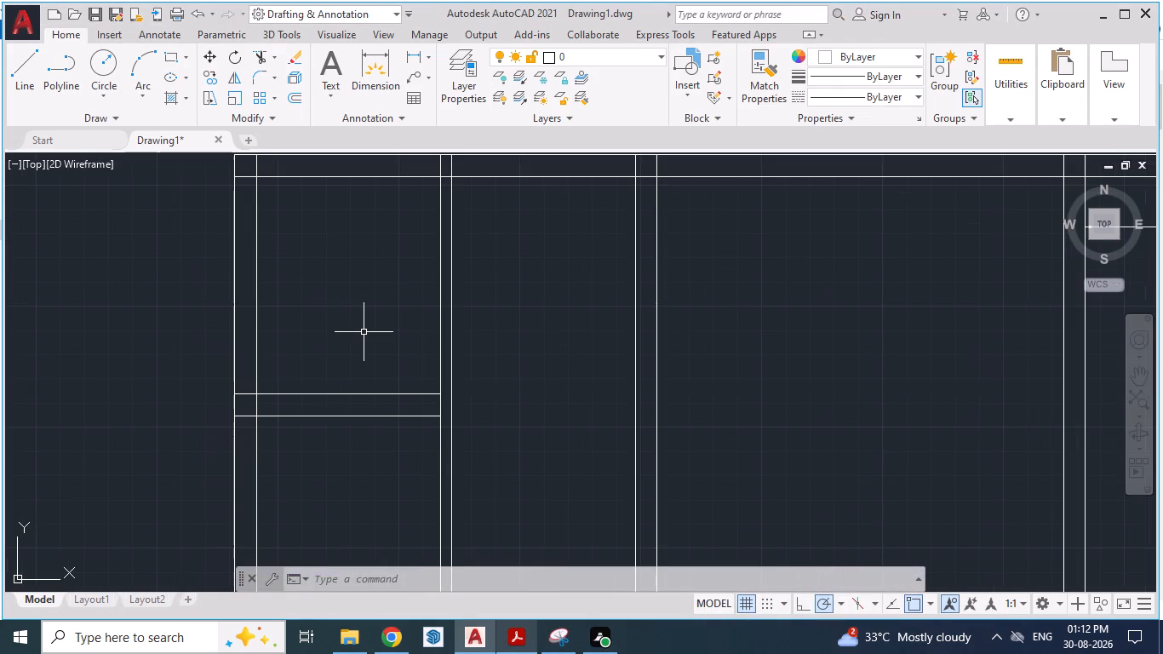
text(DA)
key(Return)
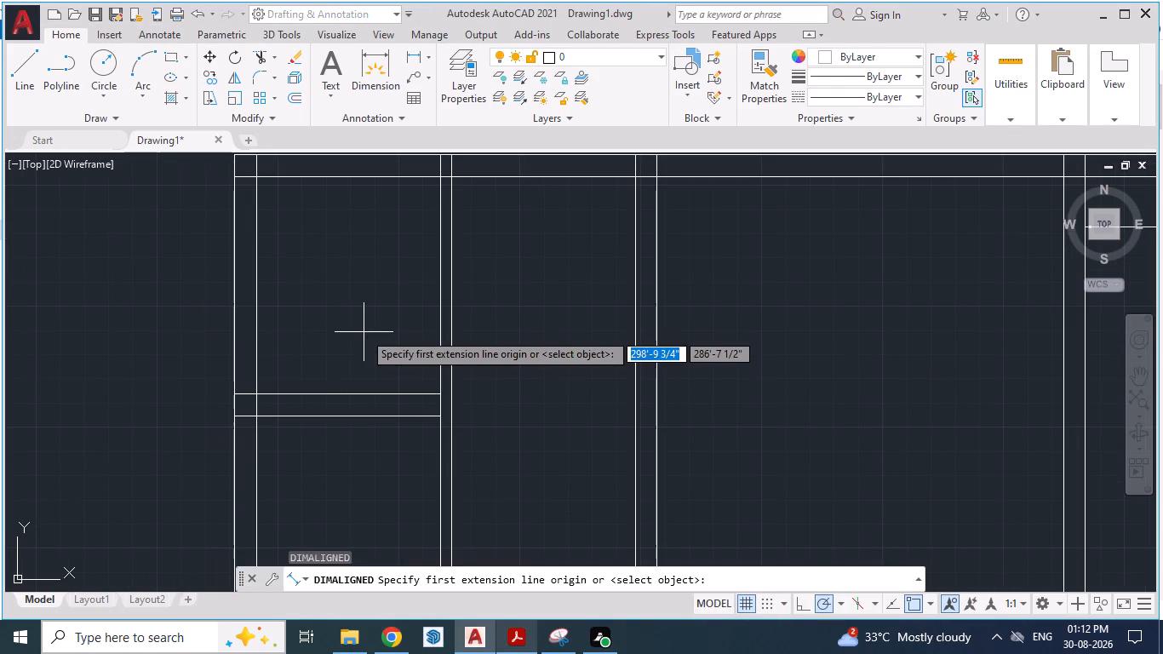
scroll(364, 332, down, 1)
scroll(344, 231, up, 1)
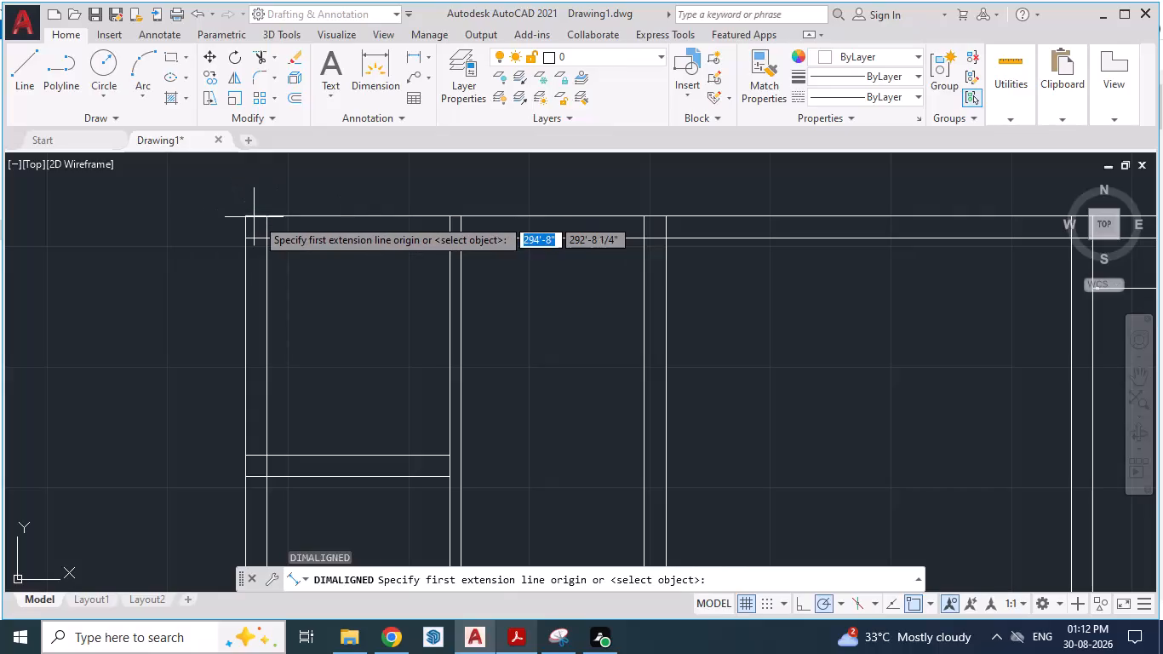
click(264, 218)
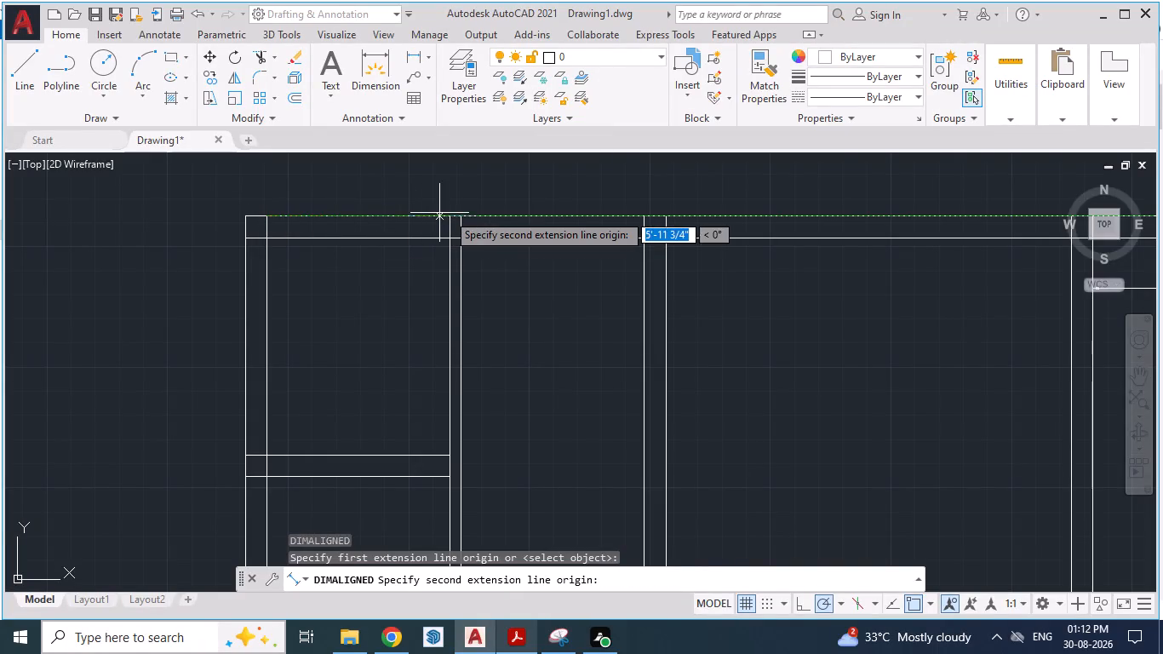
click(448, 213)
click(444, 194)
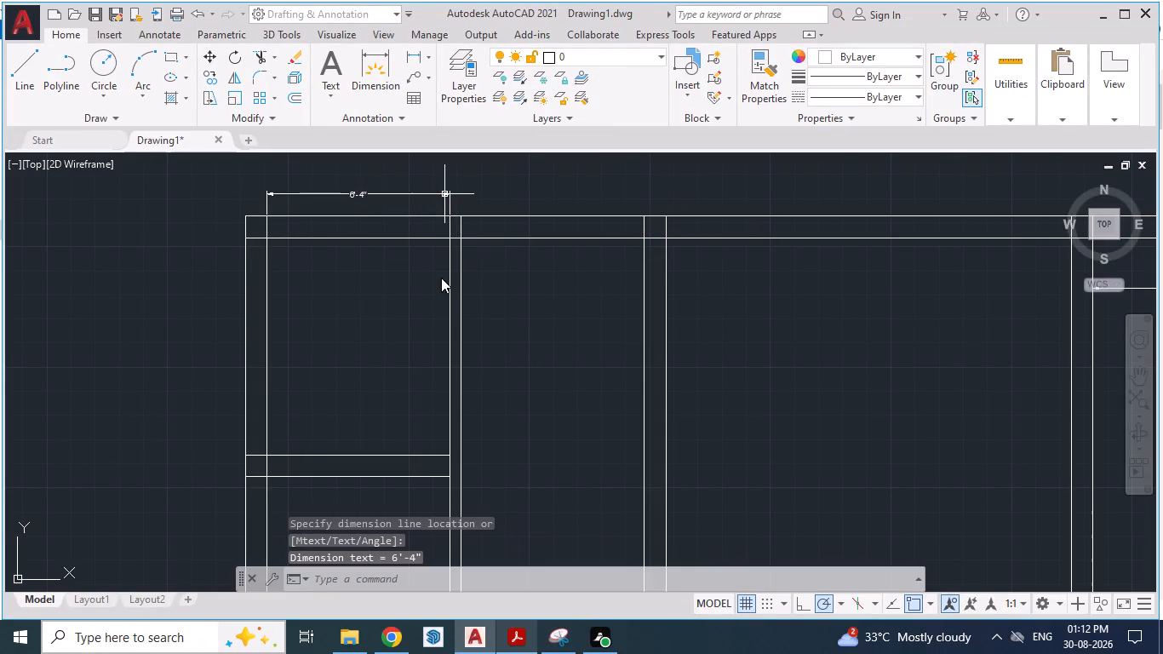
key(Escape)
key(Escape)
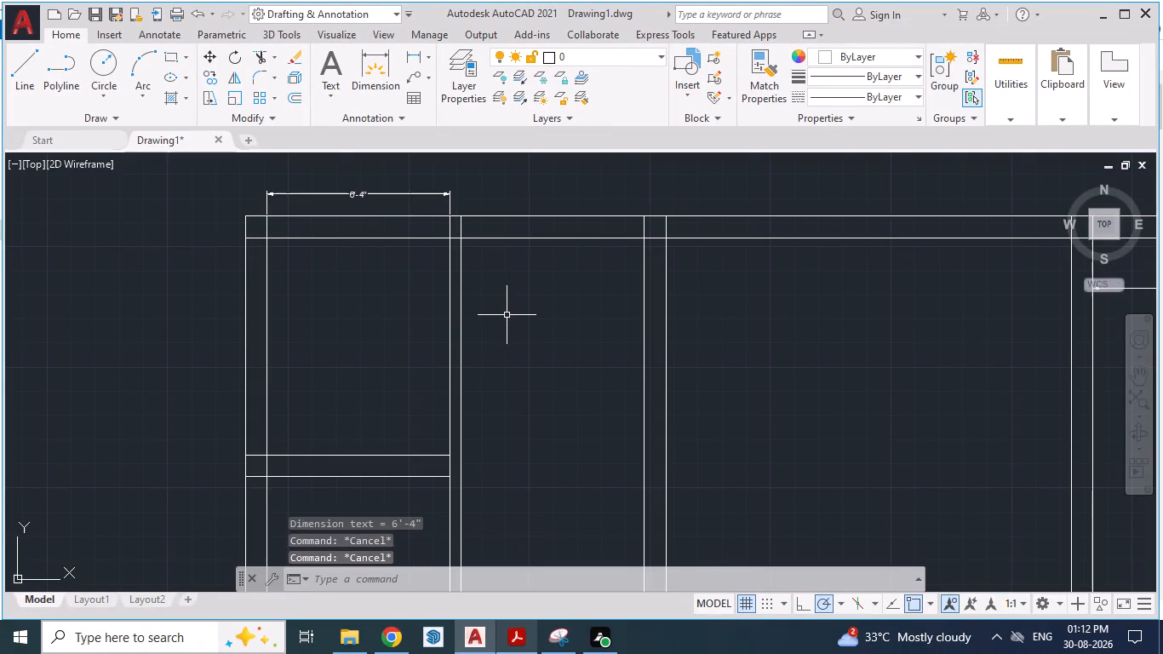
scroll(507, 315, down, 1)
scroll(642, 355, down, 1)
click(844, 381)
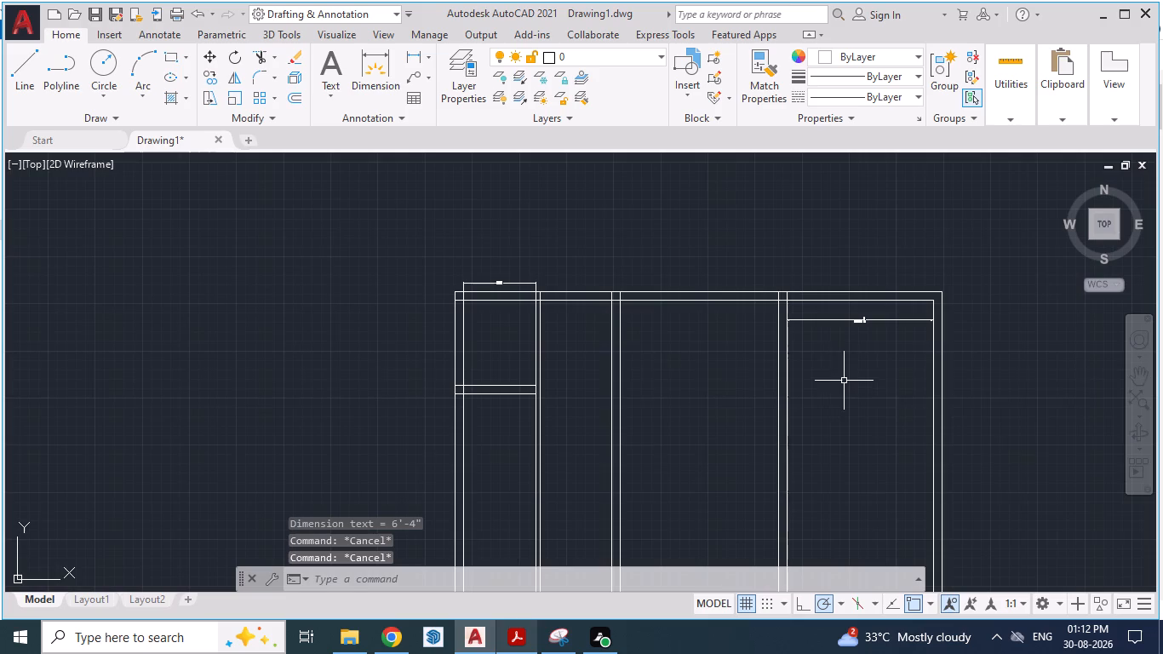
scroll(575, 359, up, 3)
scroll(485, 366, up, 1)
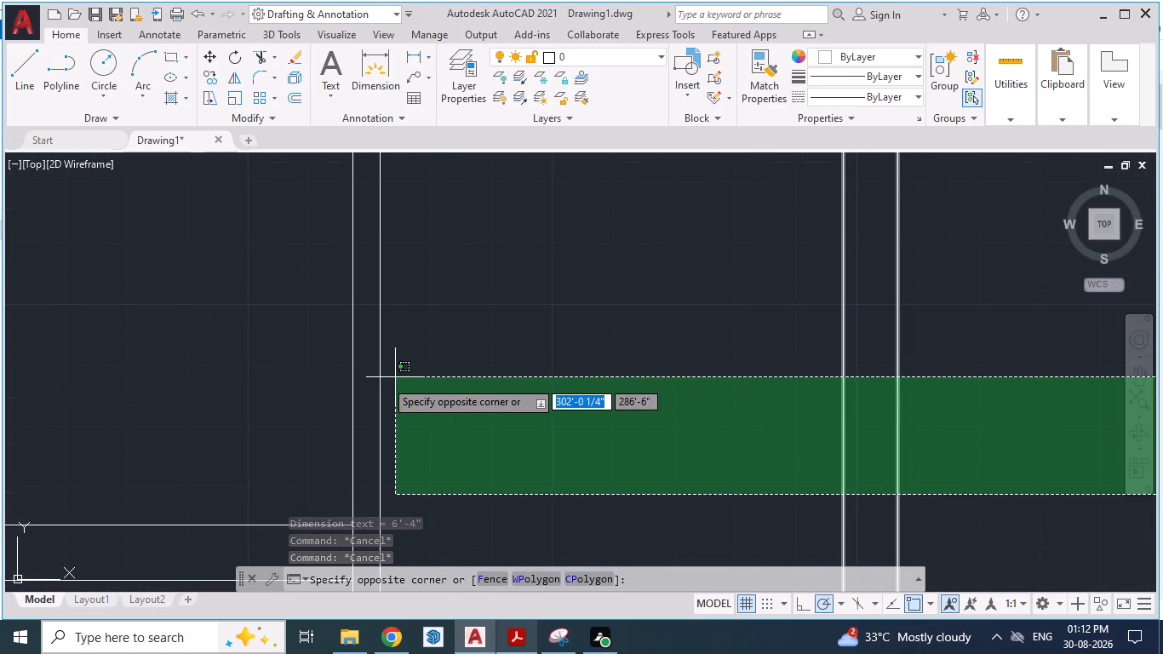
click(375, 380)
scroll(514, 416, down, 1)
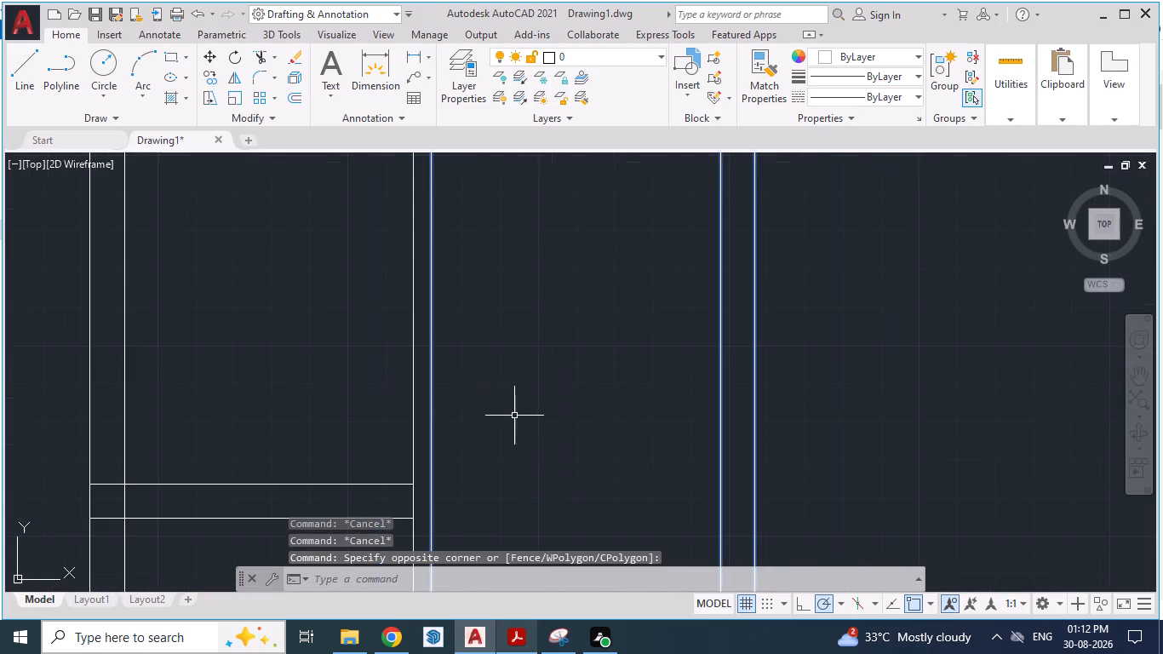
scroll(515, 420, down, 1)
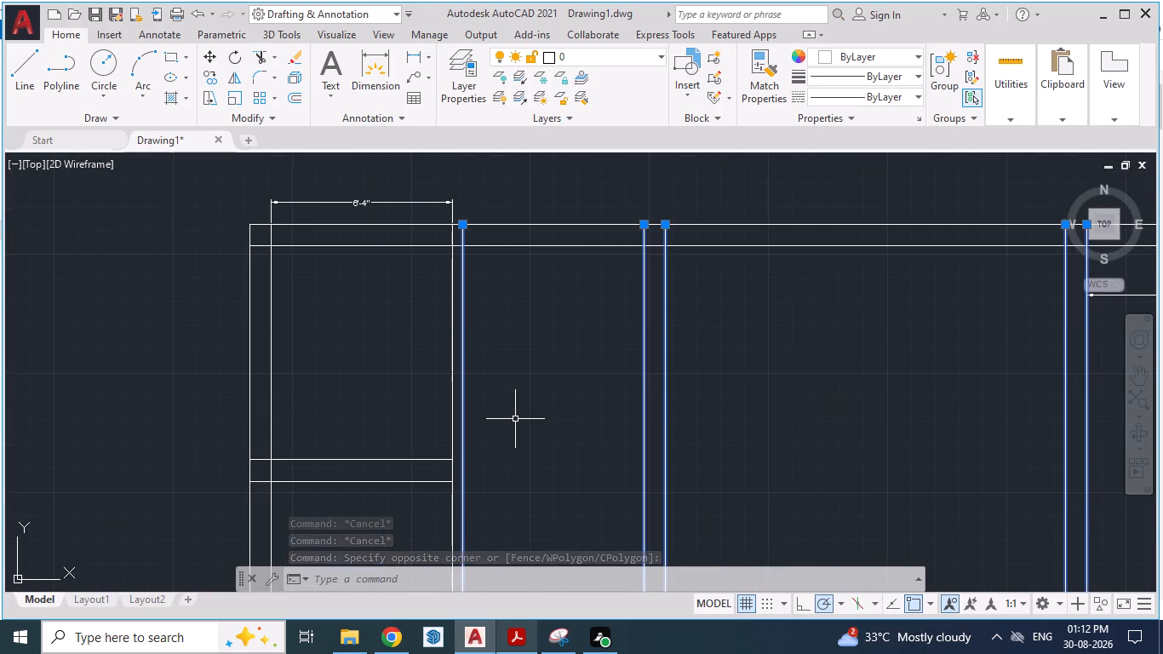
Place a 4" aligned dimension rightward from the dressing-side face of the dress–toilet partition, just below the top wall's inner line.
scroll(424, 247, up, 2)
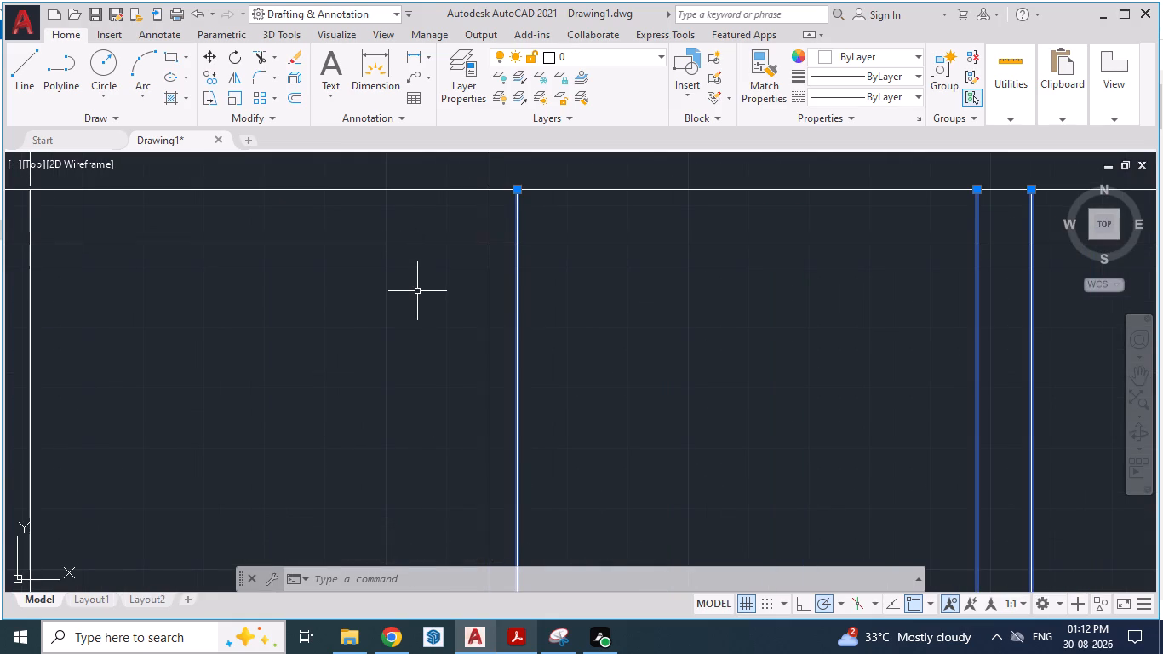
text(DA)
key(Return)
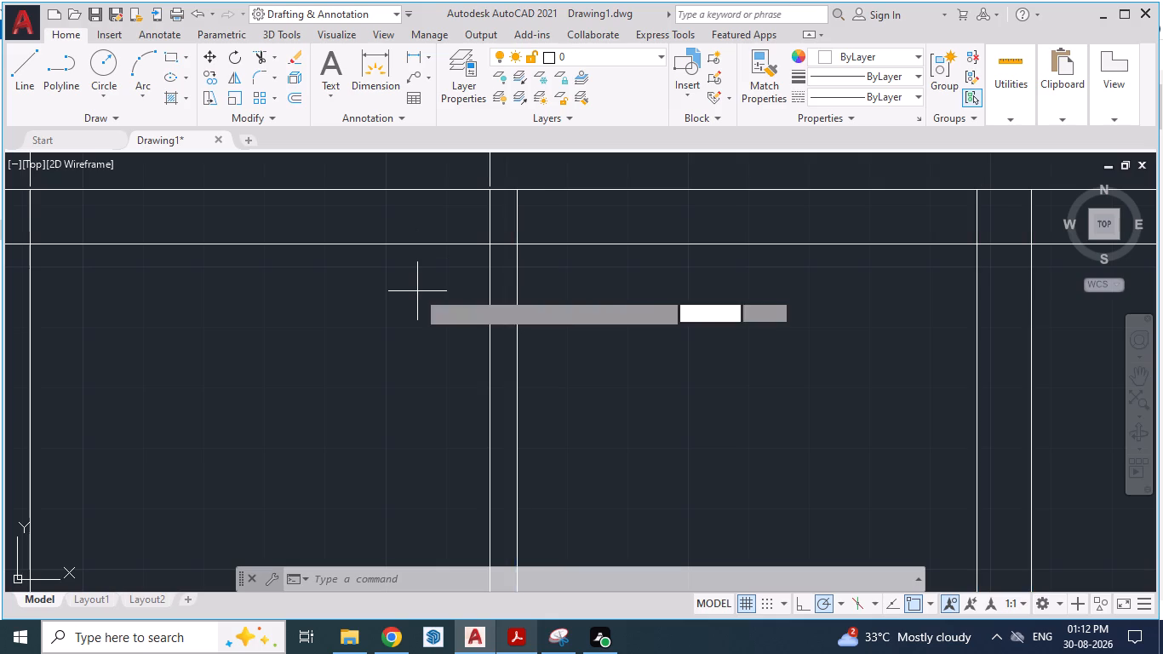
scroll(460, 238, up, 2)
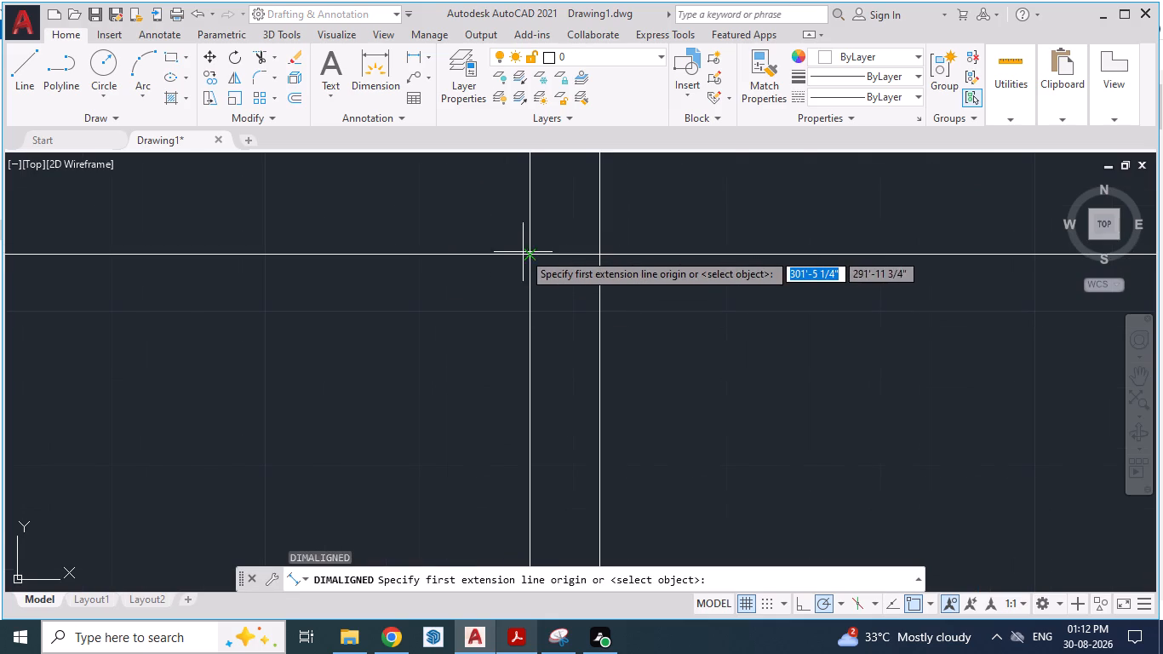
click(533, 254)
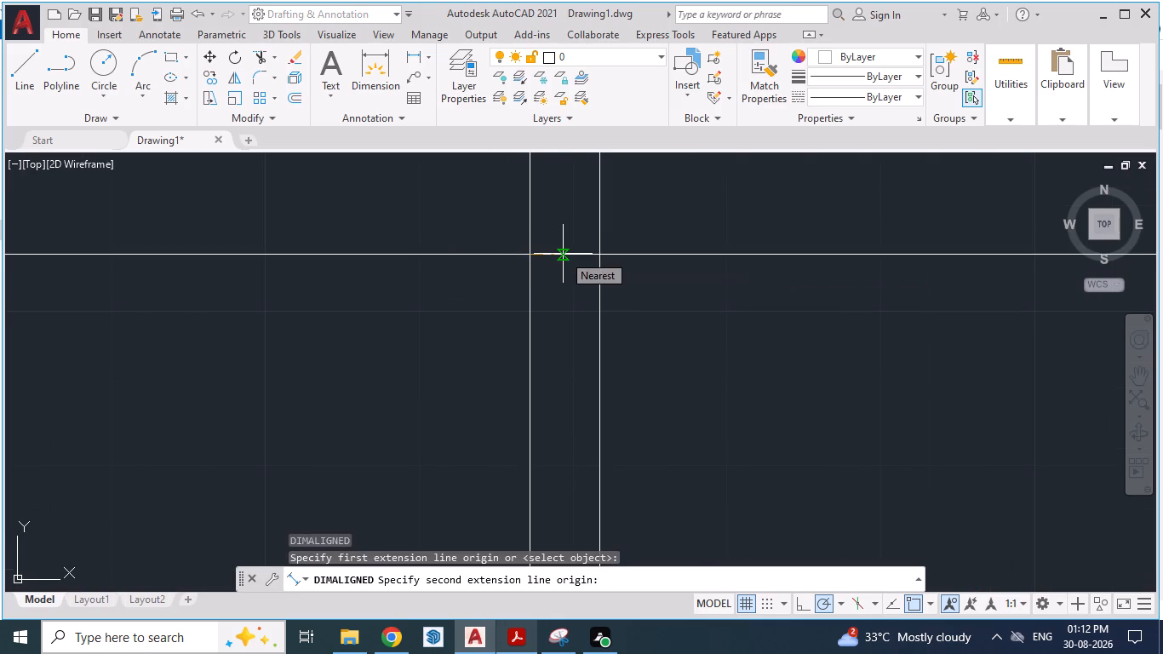
text(4")
key(Return)
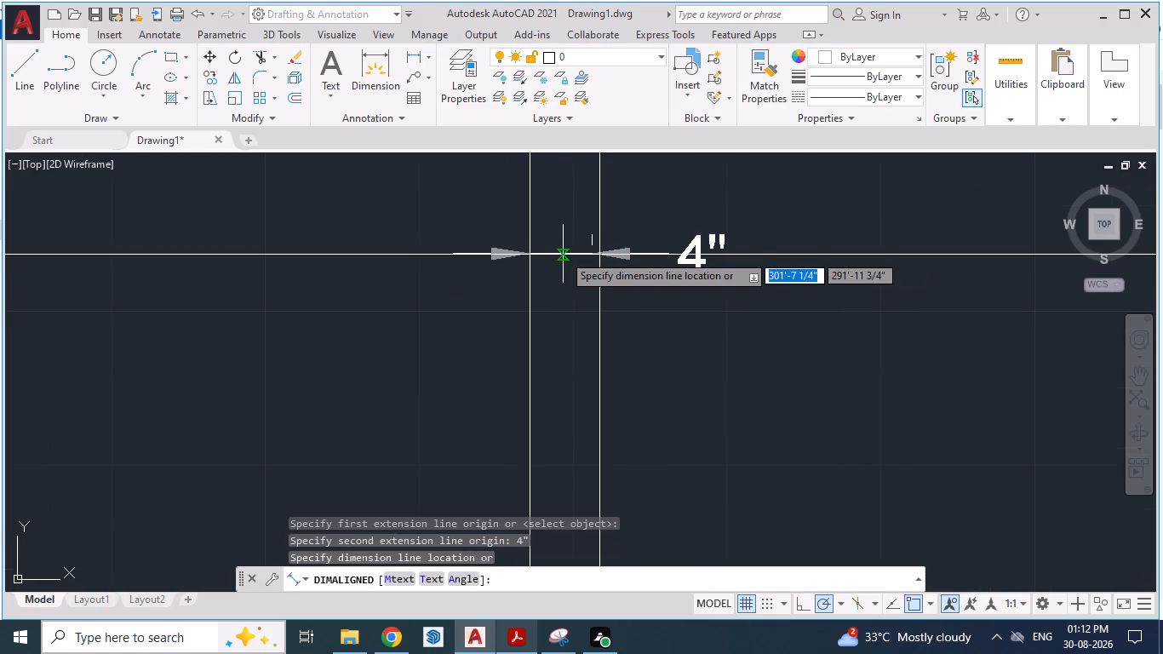
click(564, 303)
key(Escape)
key(Escape)
Move the toilet-side face of the dress–toilet partition and the four partition lines to its right leftward, aligning that face with the 4" dimension's end.
scroll(553, 325, down, 2)
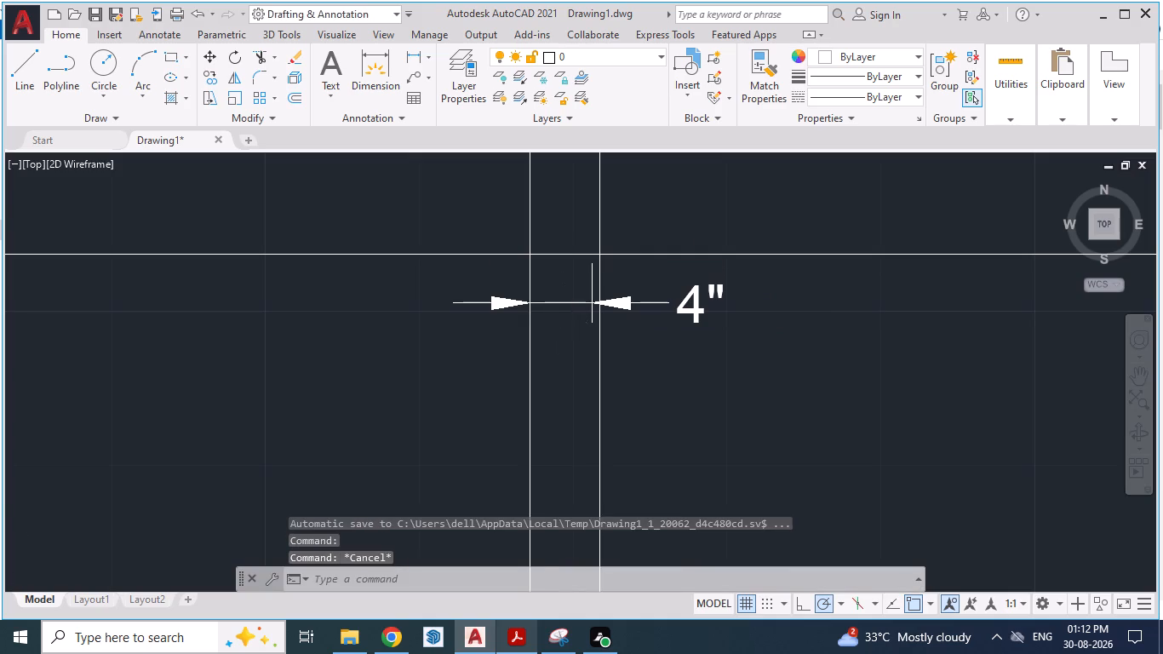
scroll(529, 361, down, 4)
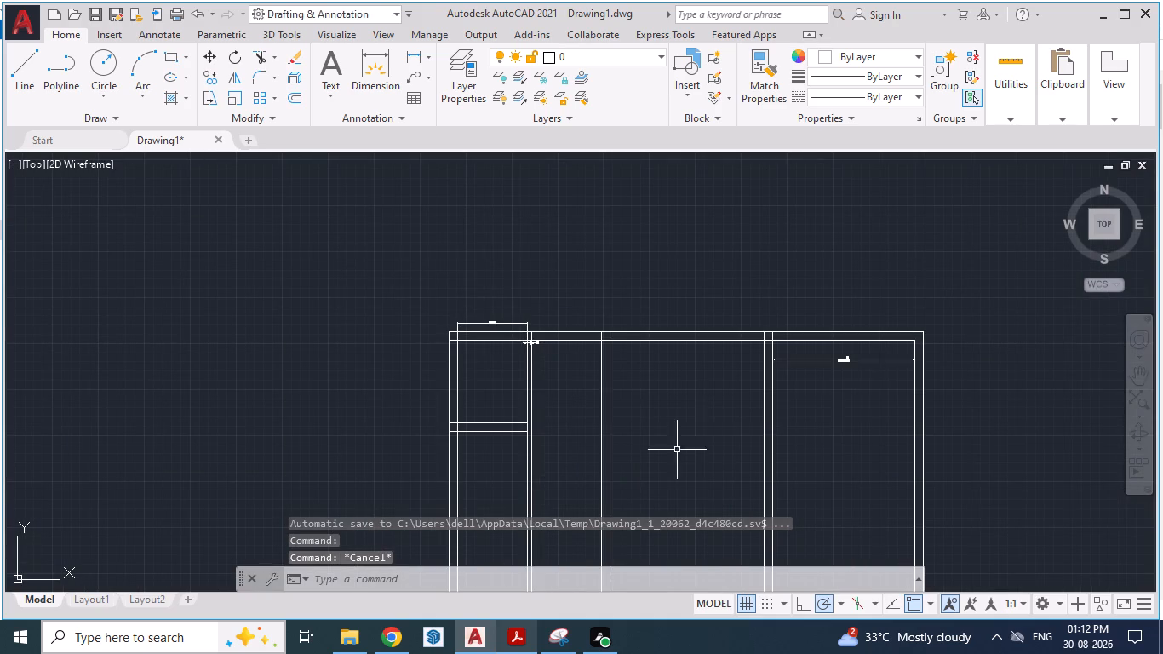
key(Escape)
key(Escape)
click(838, 414)
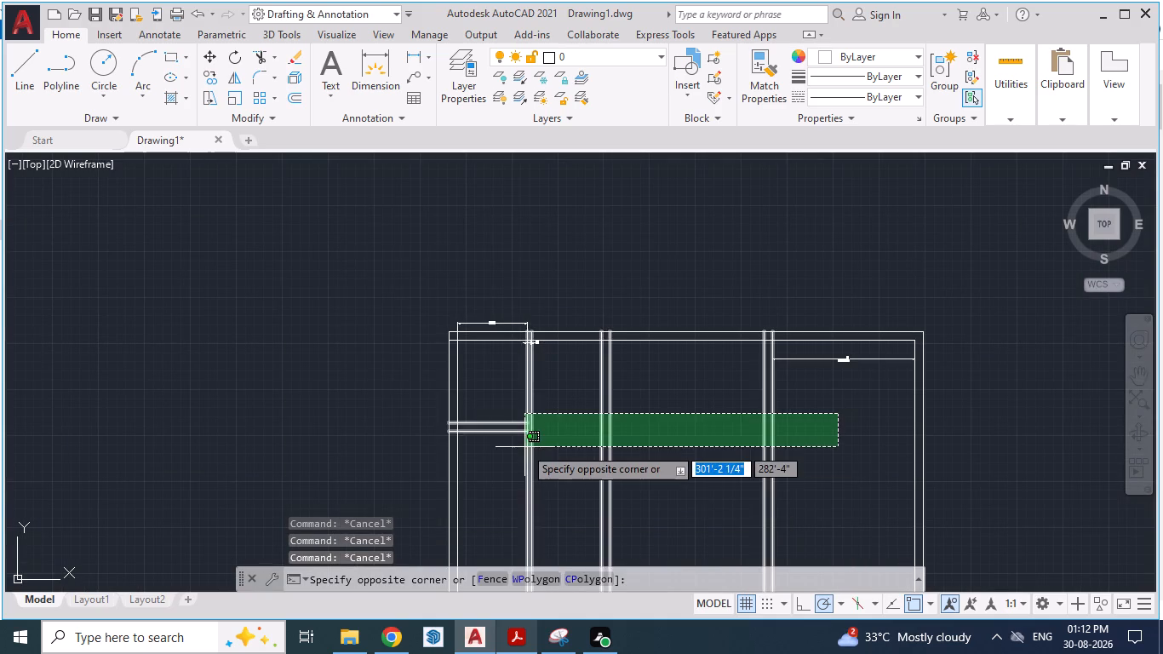
scroll(524, 447, up, 5)
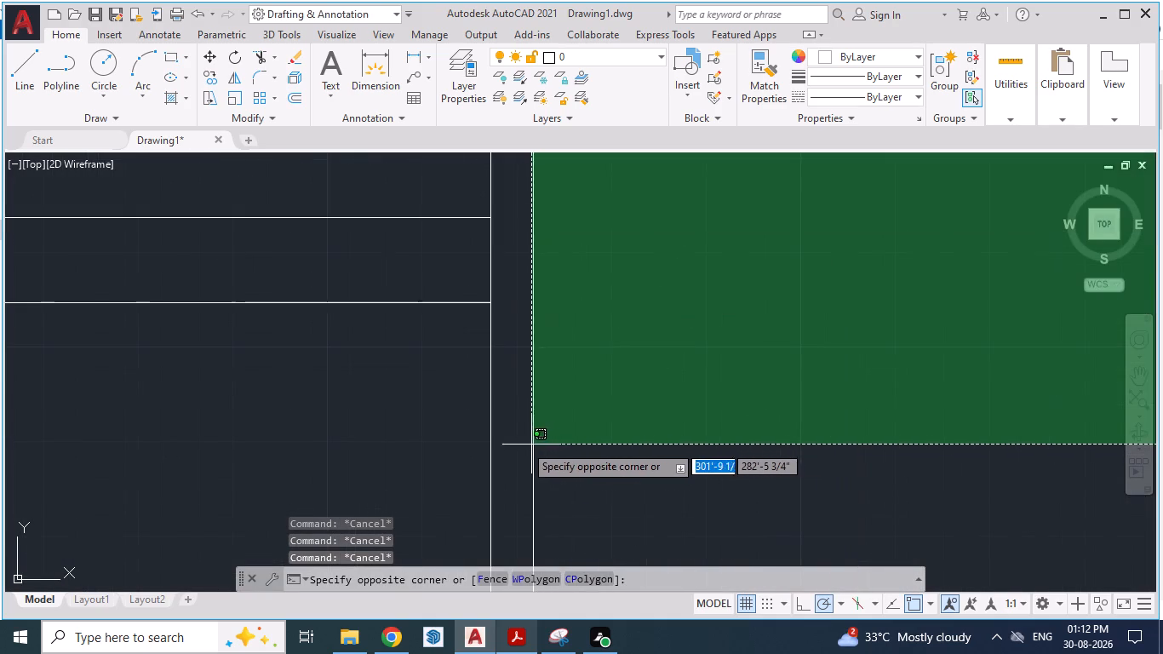
click(513, 446)
scroll(561, 480, down, 3)
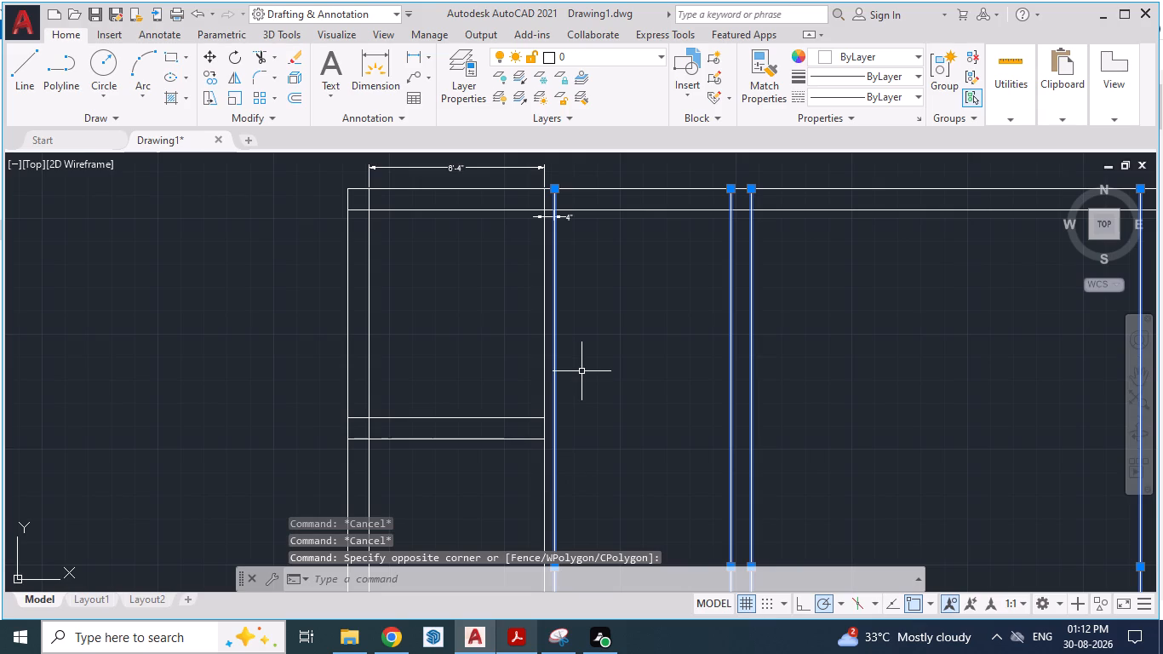
key(m)
key(Return)
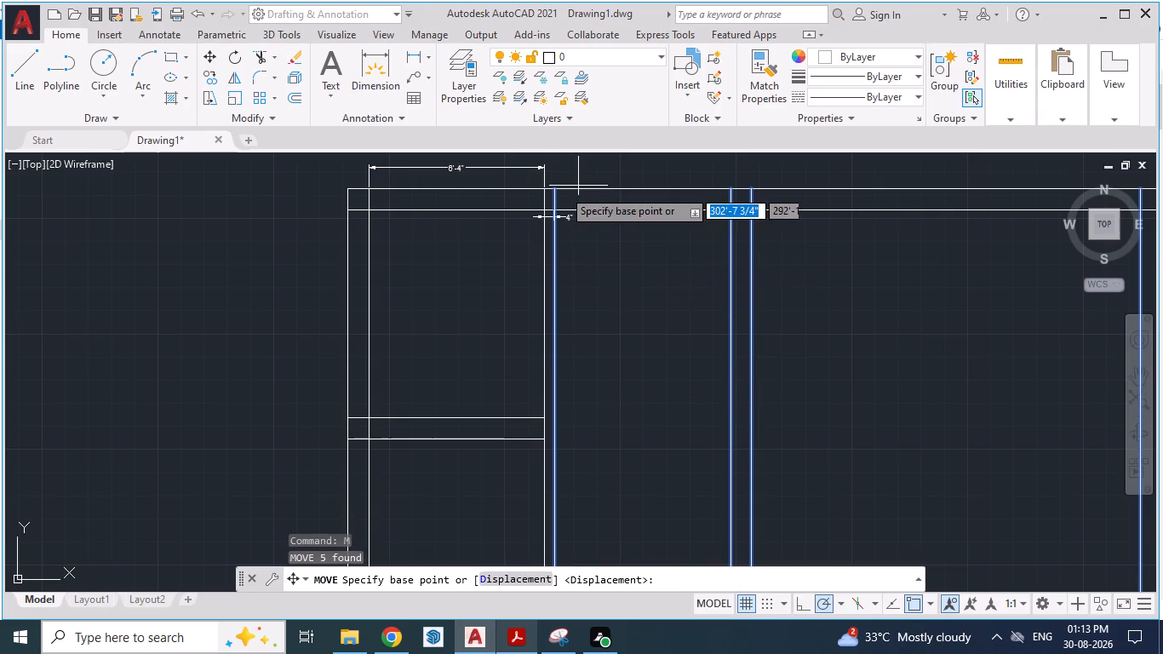
scroll(556, 204, up, 5)
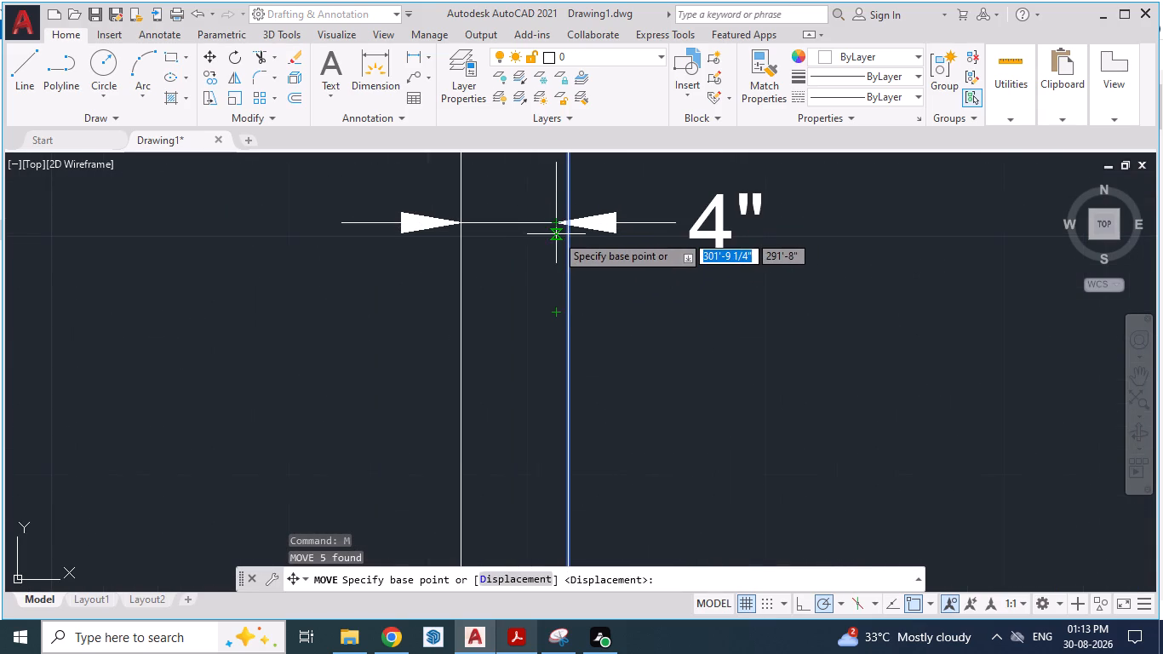
scroll(571, 209, up, 1)
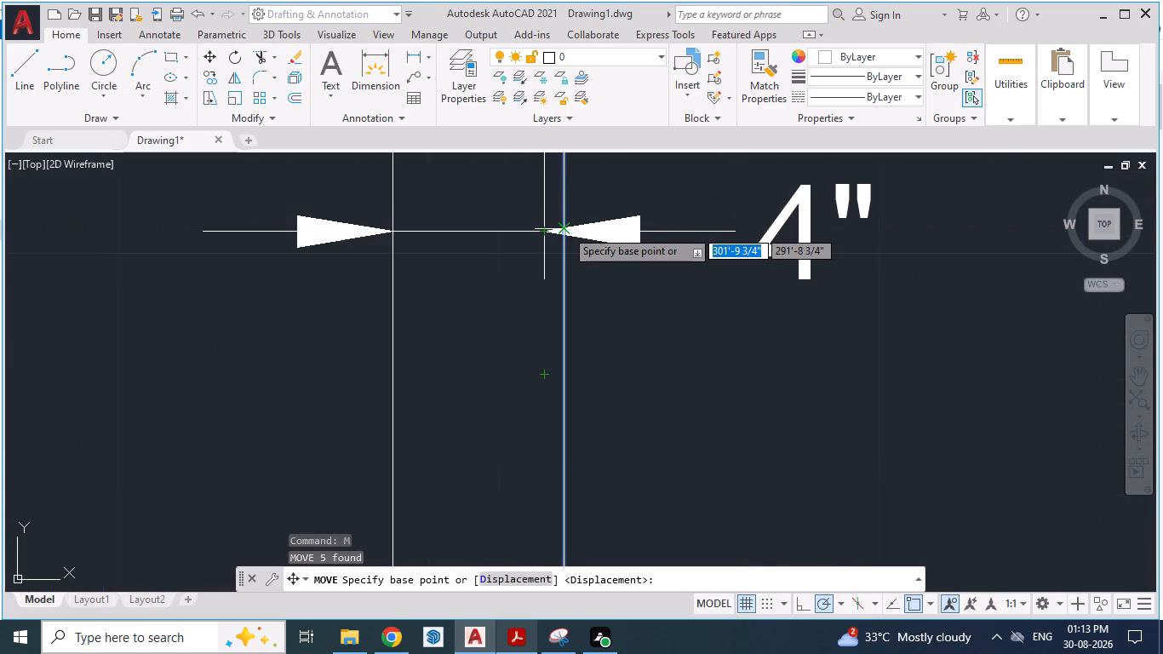
scroll(562, 232, up, 3)
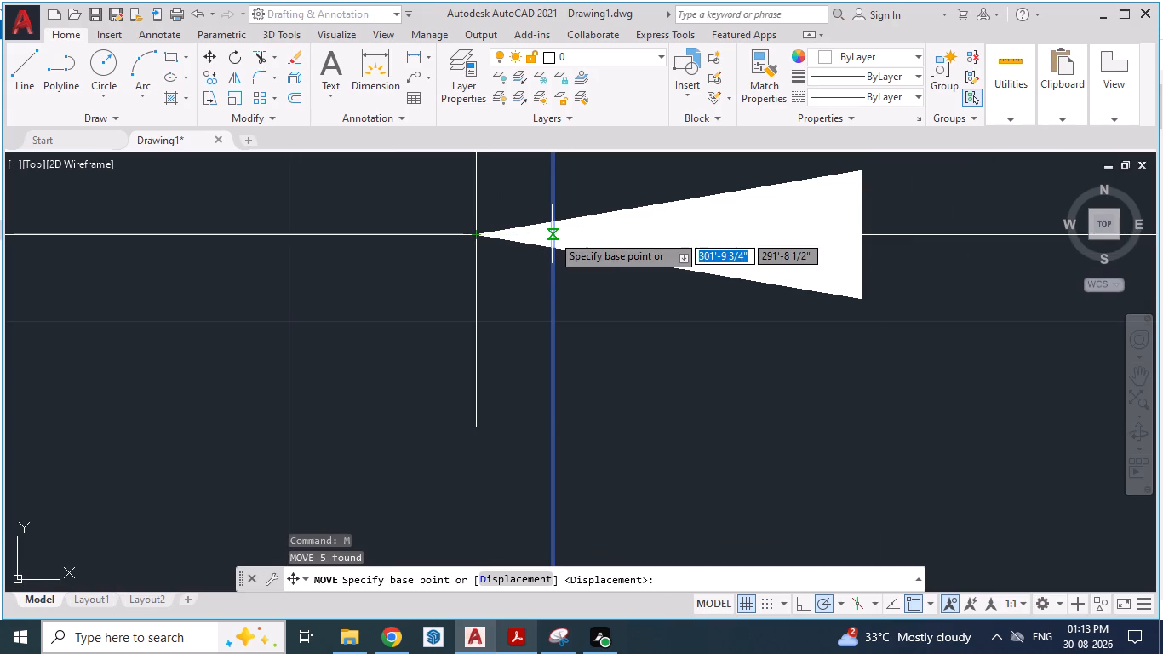
drag(552, 234, 478, 245)
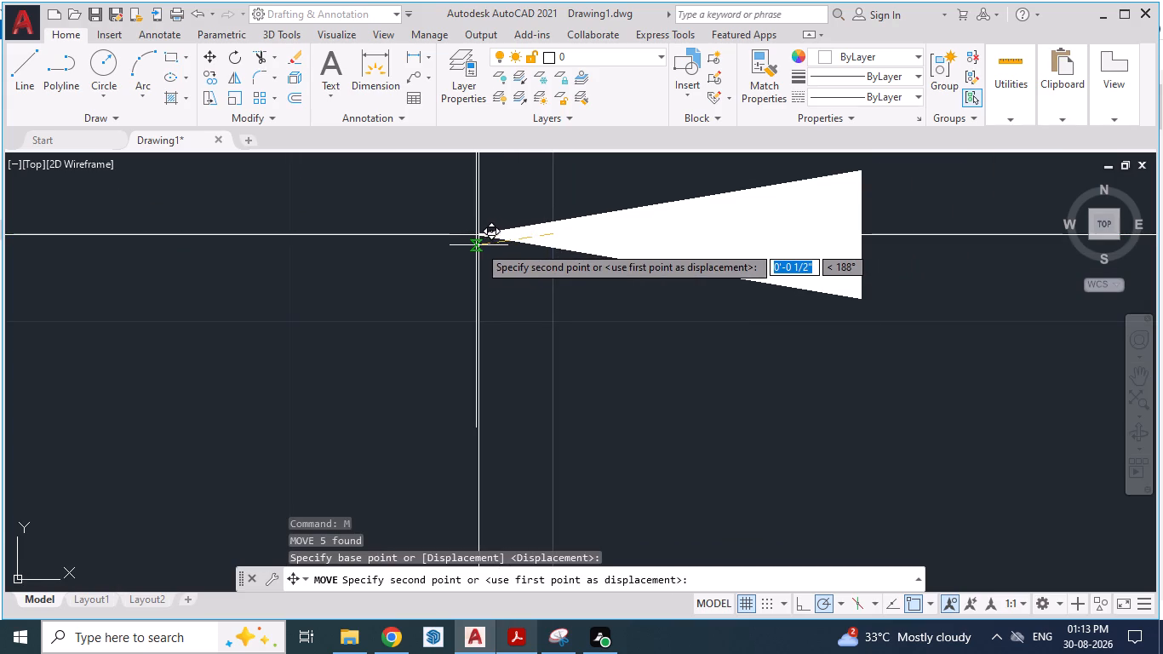
drag(478, 245, 475, 242)
click(475, 242)
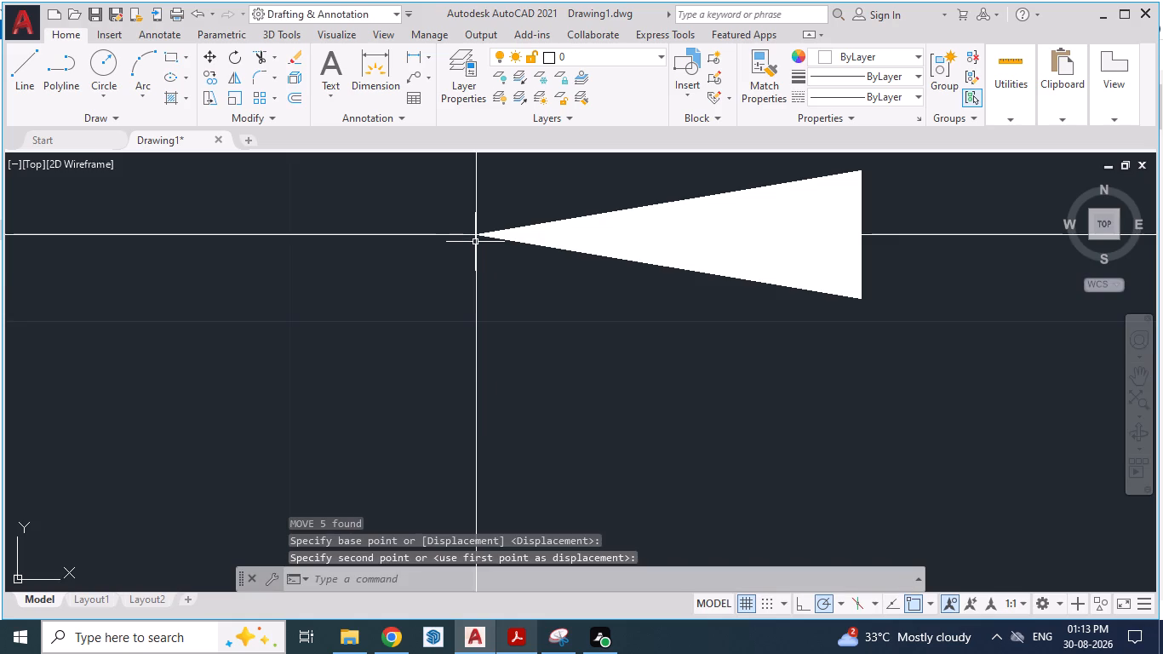
Examine the moved partition face against the 4" dimension, the kitchen width dimension and the room layout along the top wall.
scroll(497, 367, down, 6)
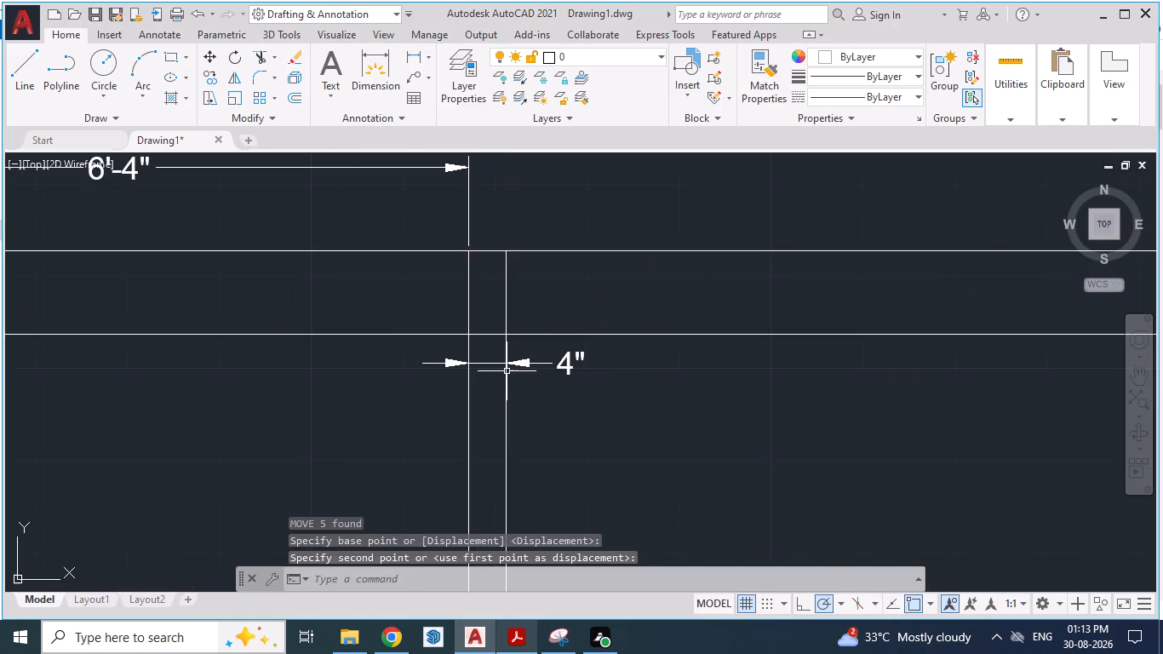
scroll(492, 251, up, 3)
scroll(497, 251, down, 1)
scroll(502, 256, up, 2)
scroll(502, 256, down, 4)
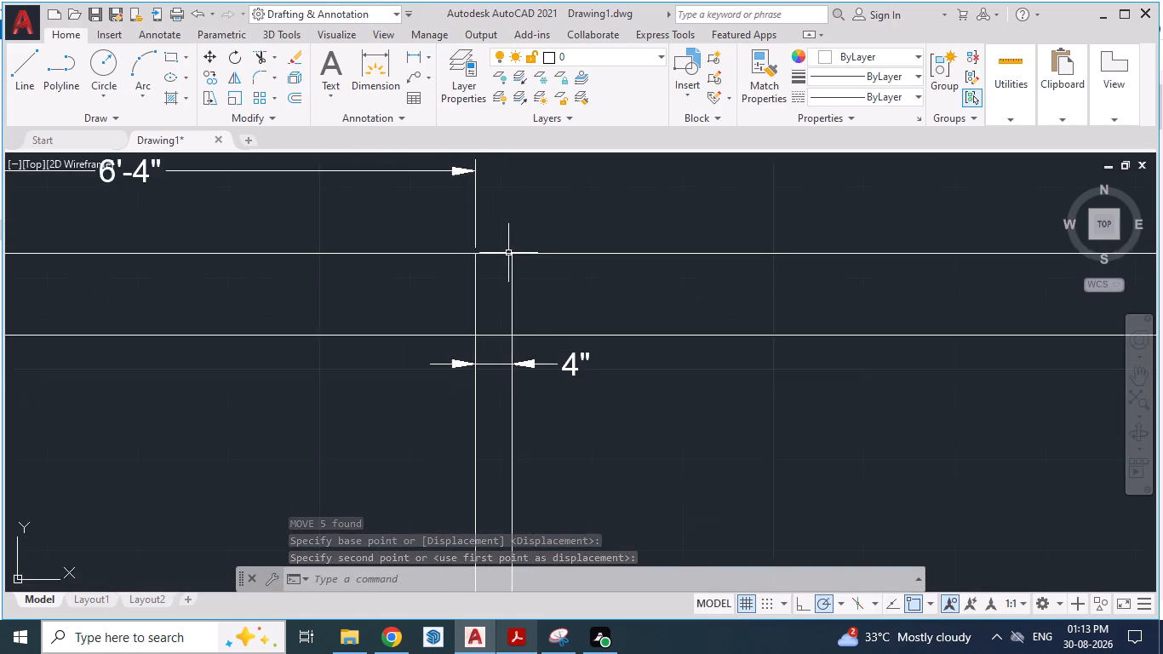
scroll(520, 244, down, 4)
scroll(452, 362, down, 1)
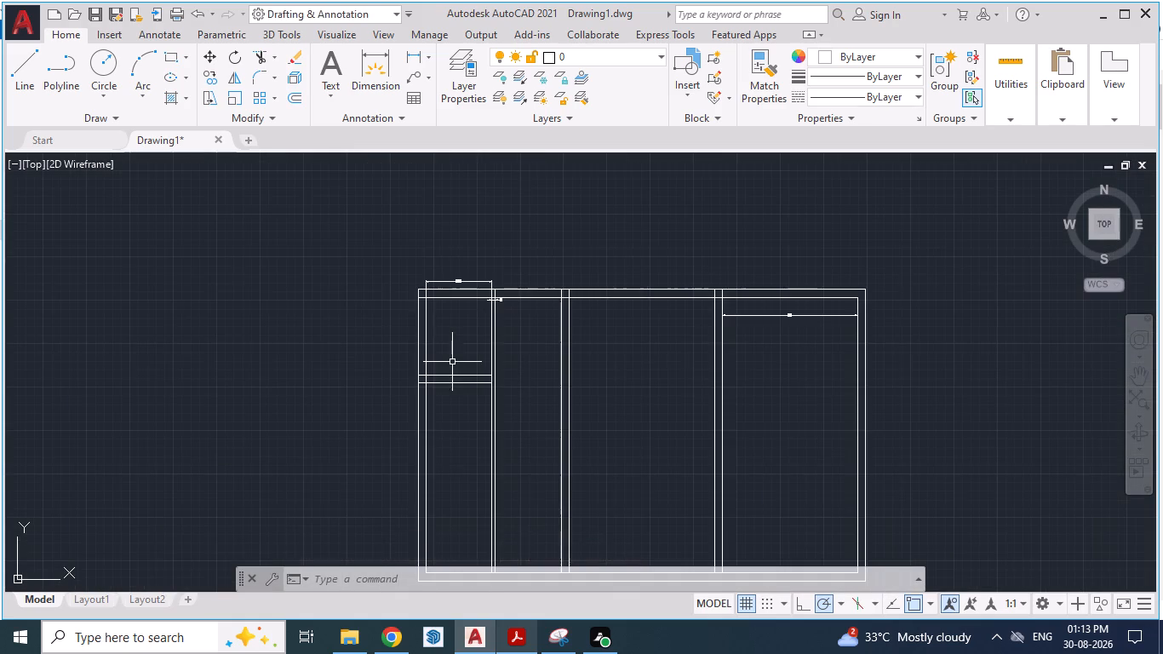
scroll(767, 332, up, 3)
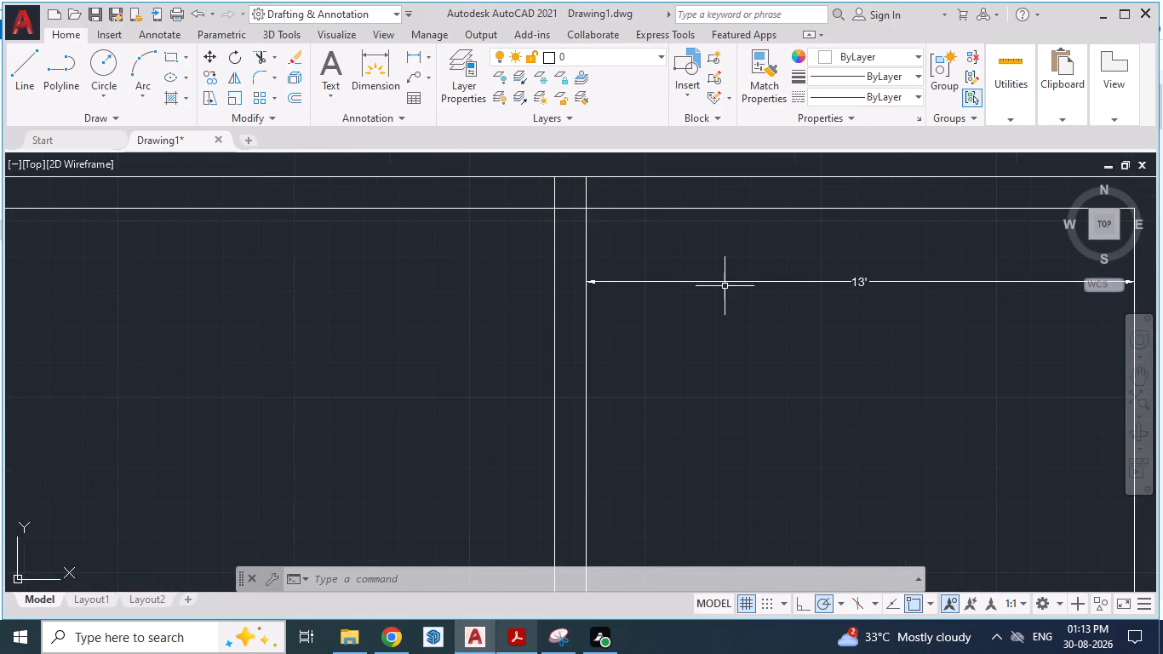
scroll(671, 291, down, 1)
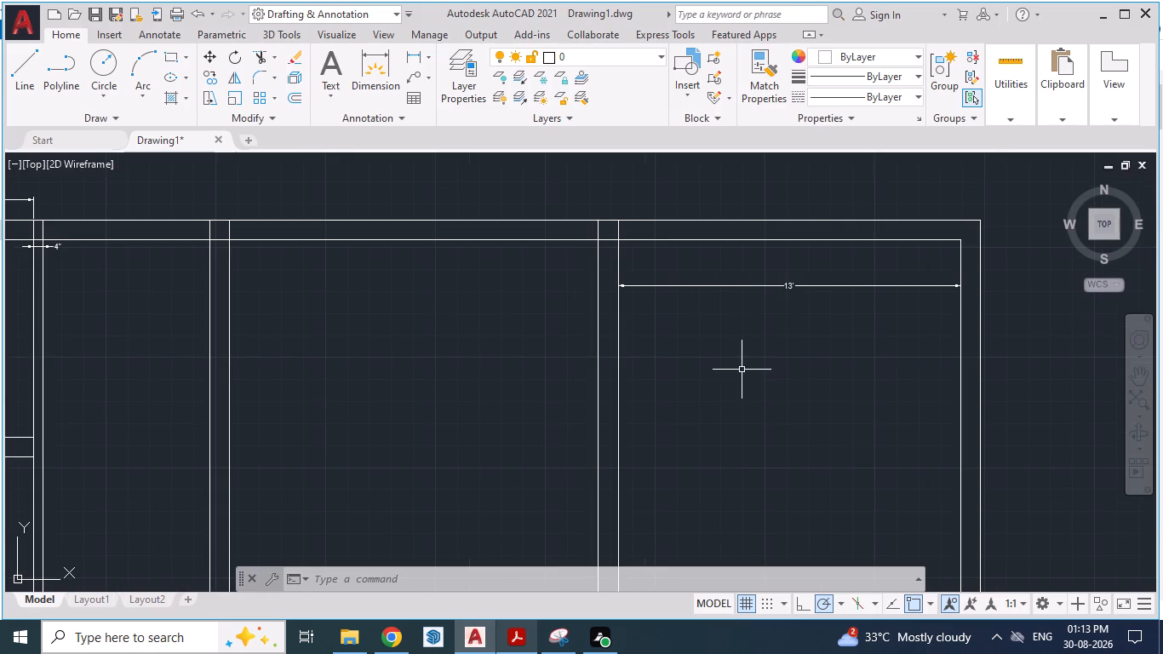
scroll(741, 359, down, 1)
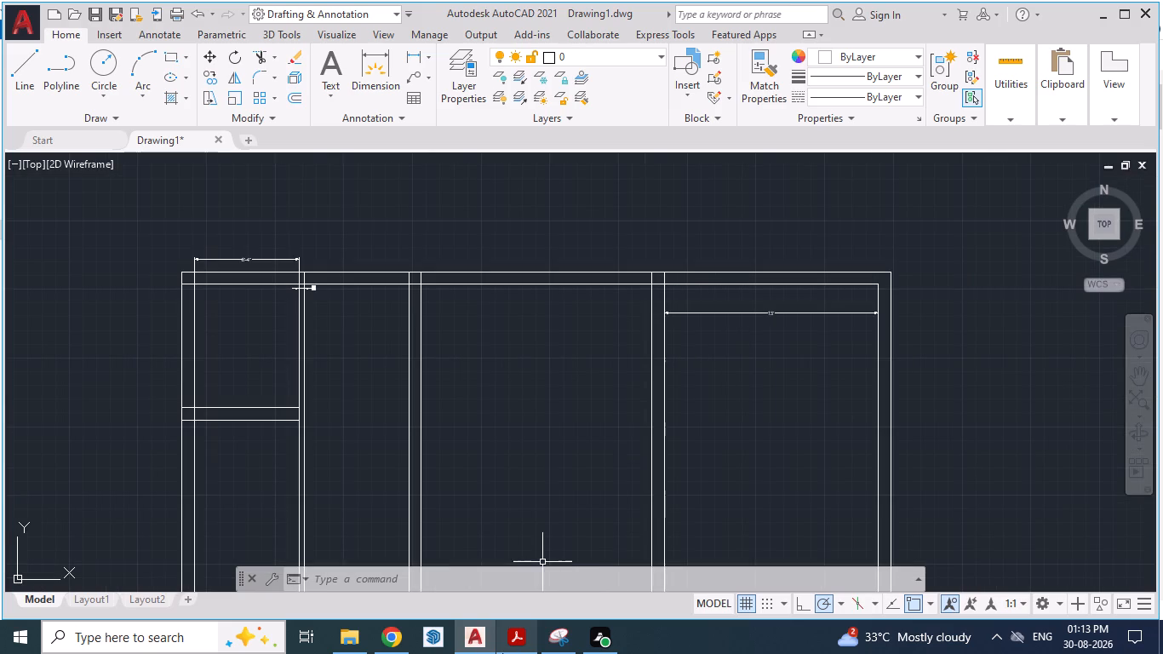
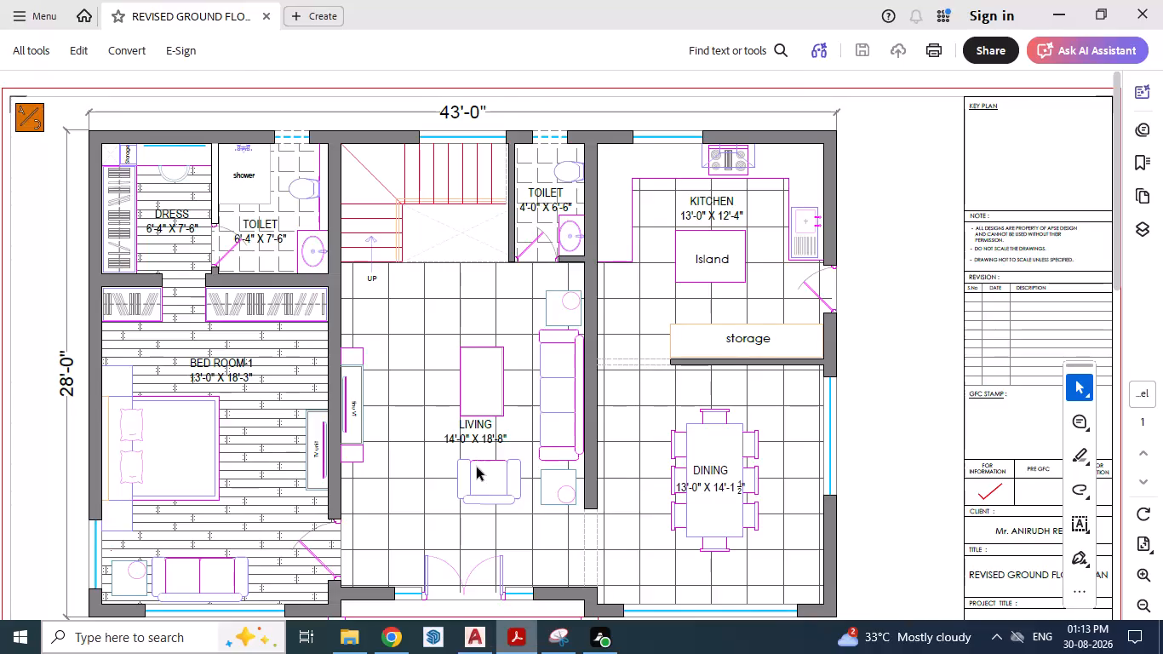
In AutoCAD, extend both lines of the dressing room's bottom wall across the toilet to the bedroom–living wall.
key(alt+Tab)
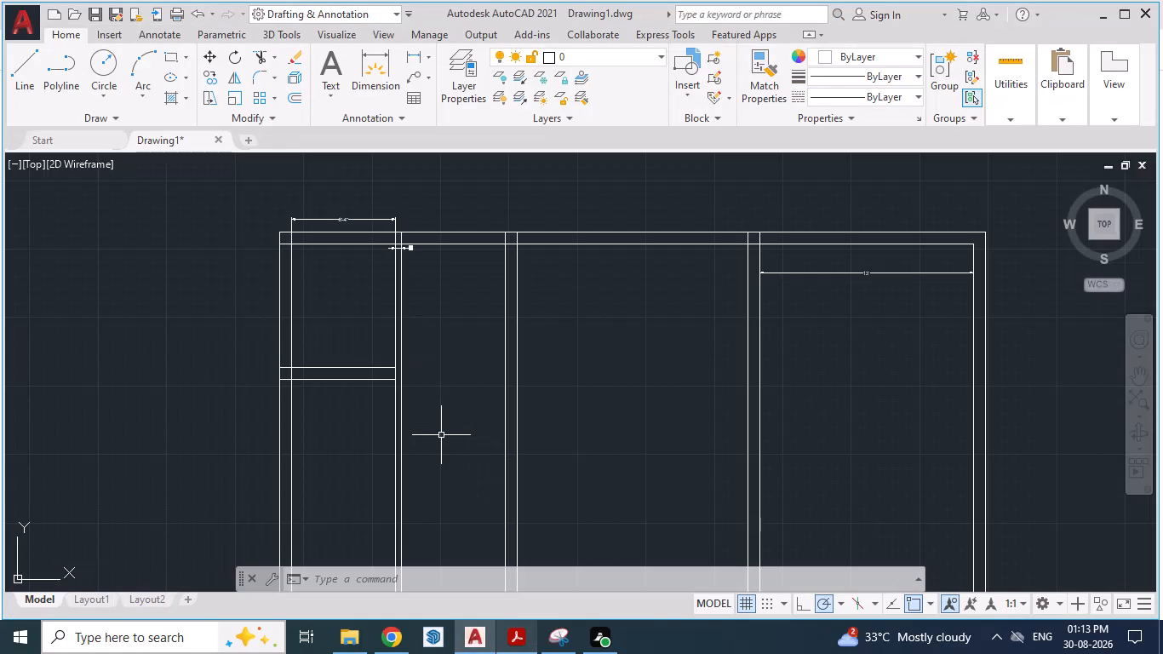
text(EX)
key(Return)
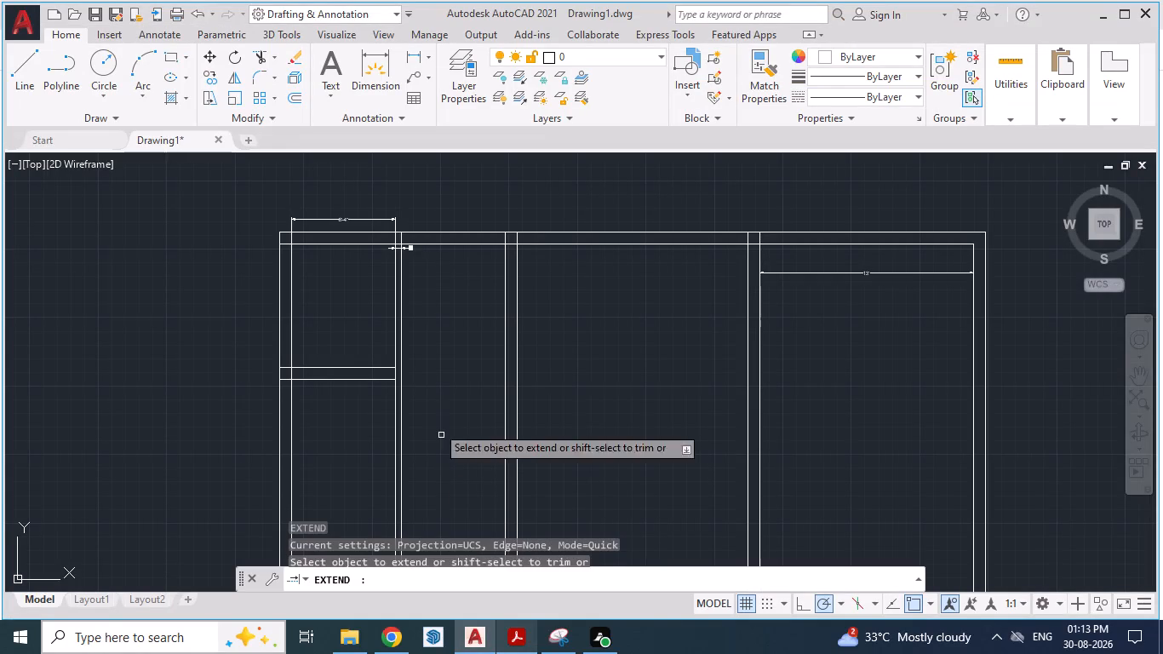
click(373, 367)
scroll(381, 368, up, 2)
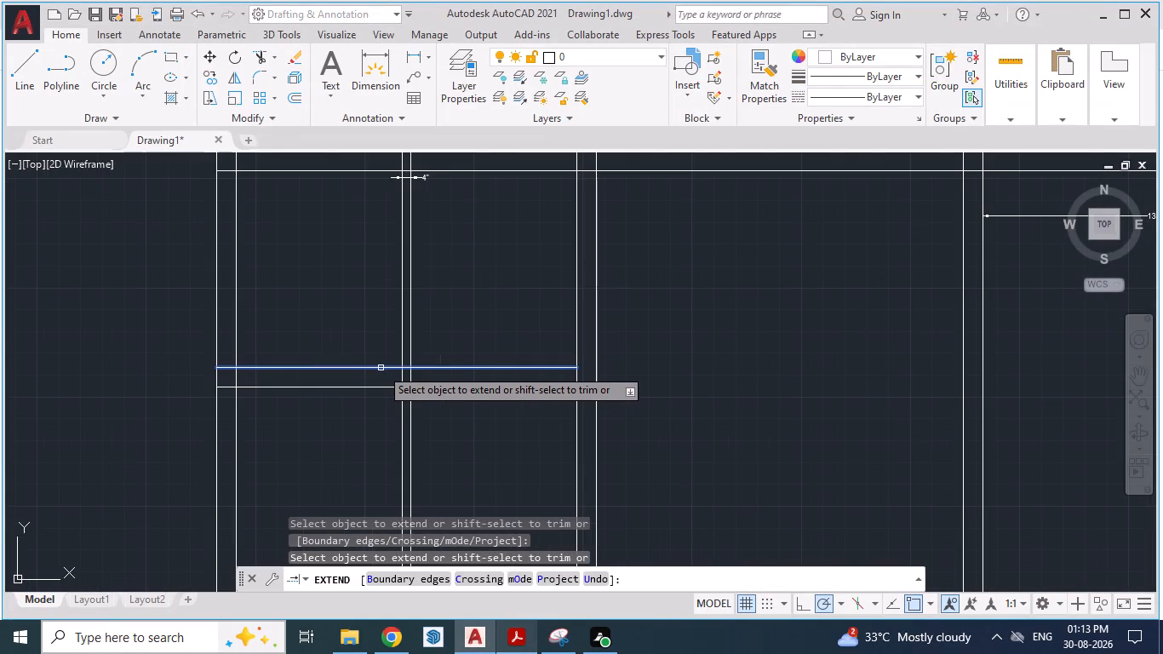
click(381, 368)
click(379, 387)
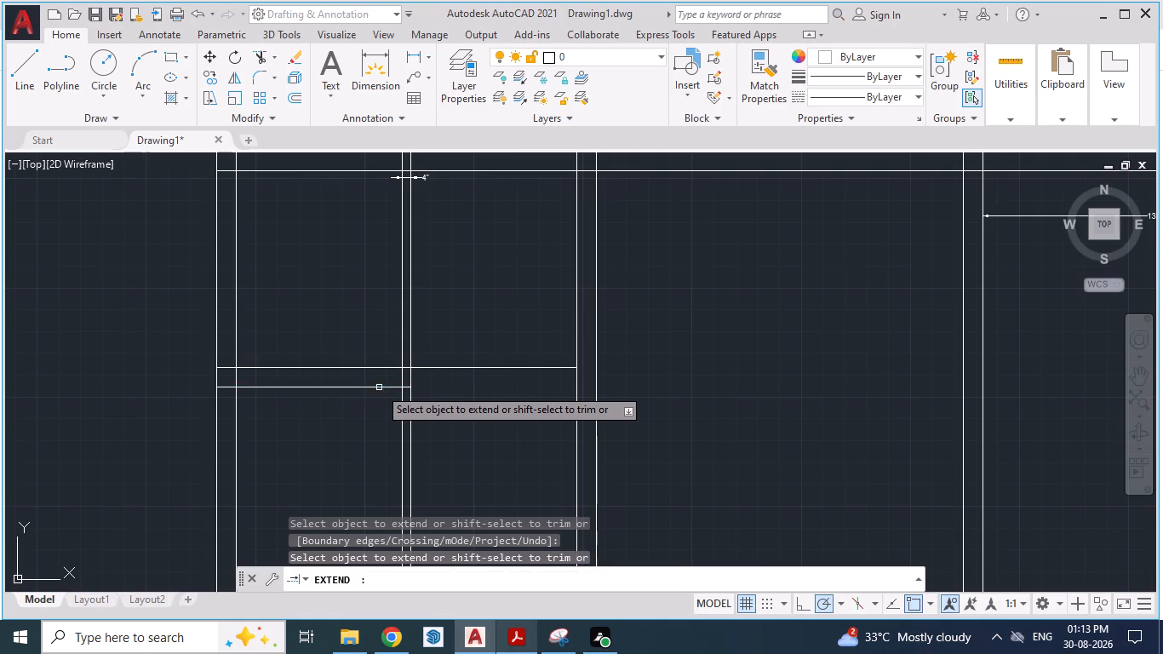
click(387, 387)
scroll(412, 401, down, 3)
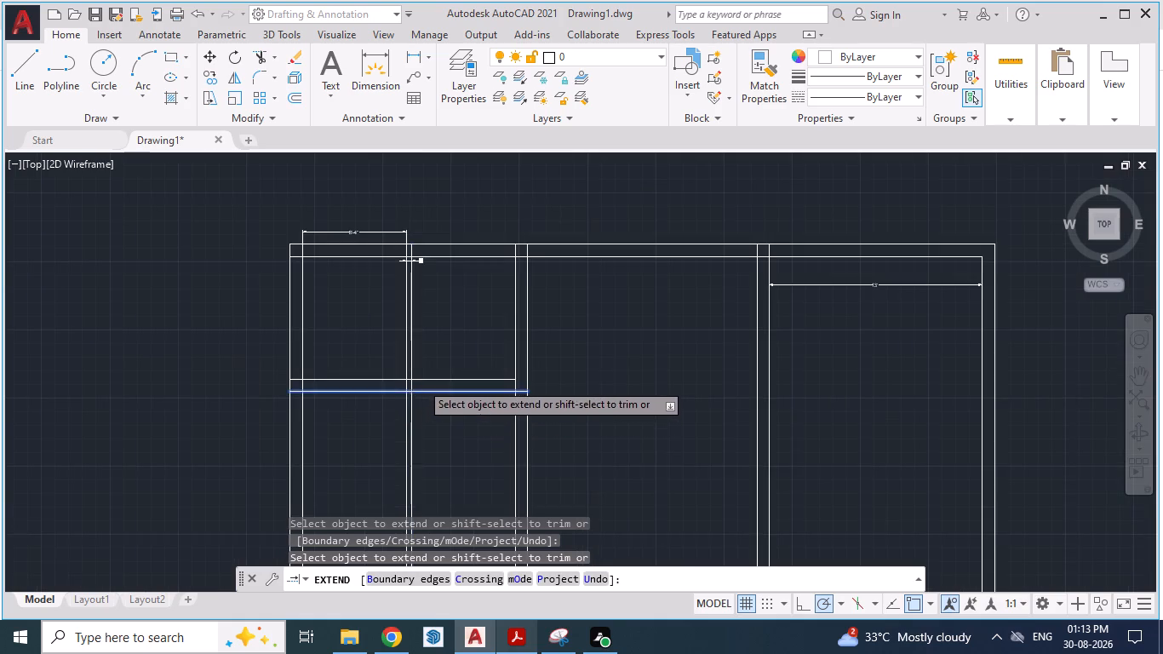
scroll(426, 450, up, 2)
key(Escape)
key(Escape)
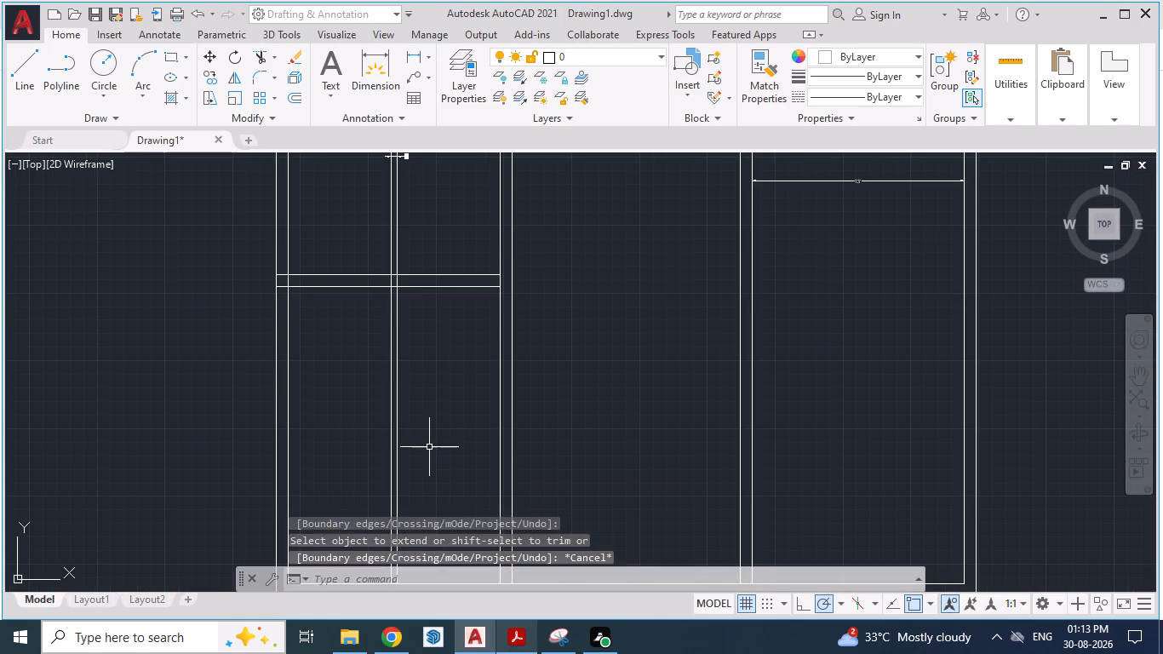
Trim both dress–toilet partition lines below the horizontal wall so they no longer cross the bedroom.
text(TR)
key(Return)
drag(413, 404, 369, 422)
scroll(370, 418, down, 1)
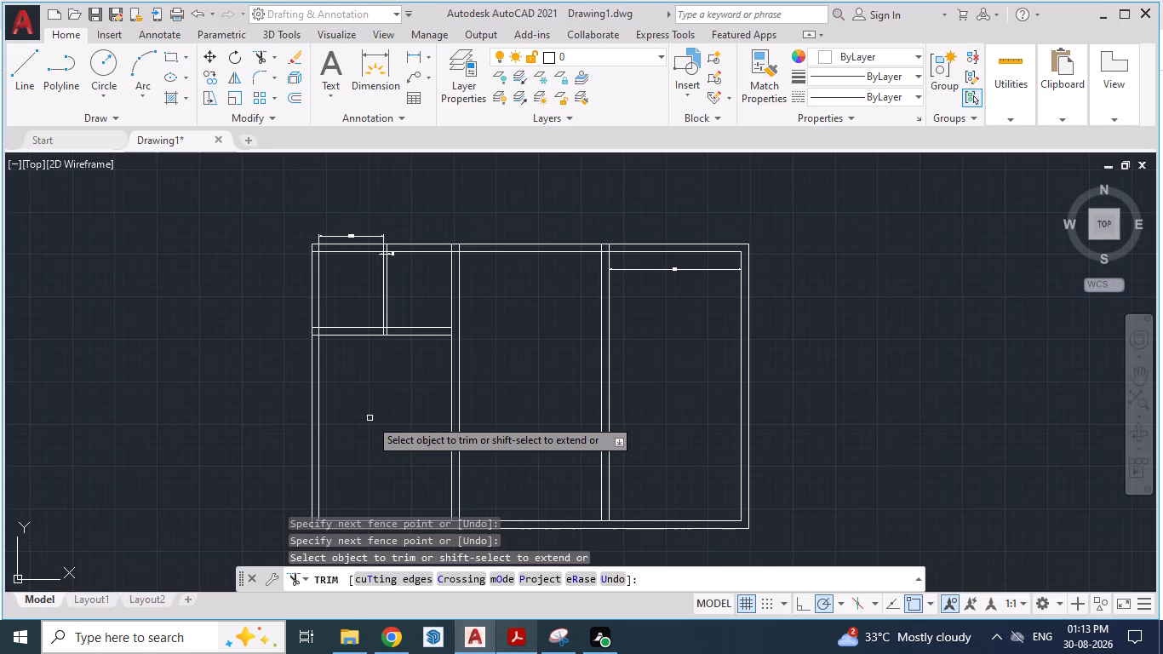
In Acrobat, examine the ground floor plan's room sizes and wall layout from the top wall down to the portico.
key(alt+Tab)
scroll(450, 366, down, 1)
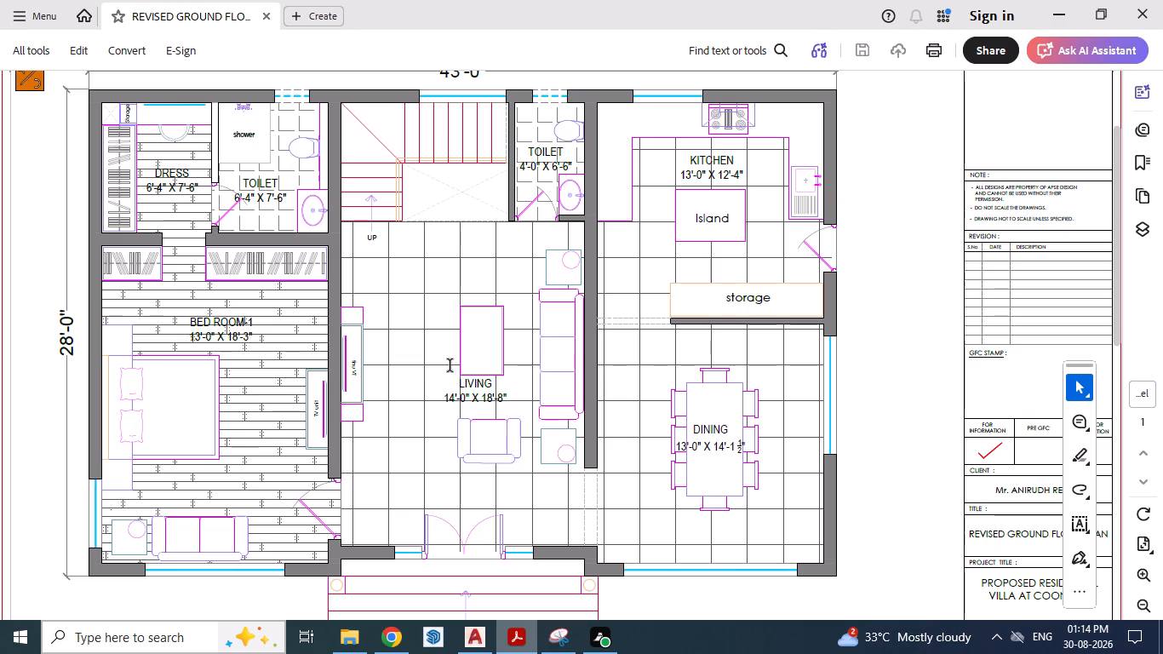
scroll(450, 366, down, 11)
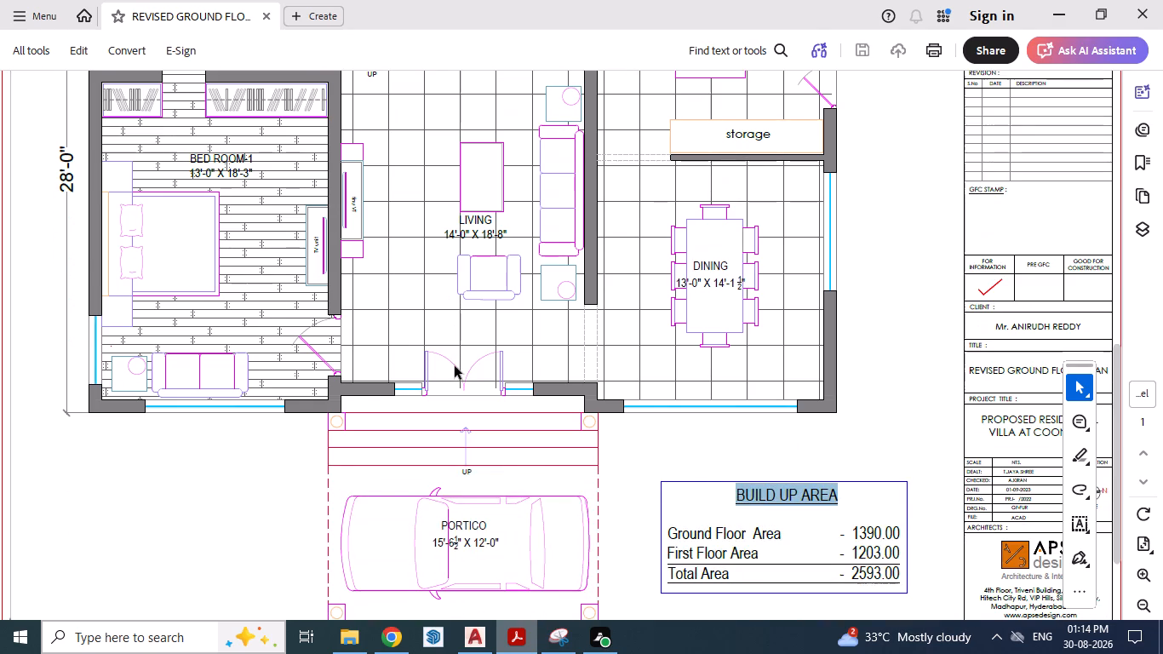
scroll(455, 366, up, 3)
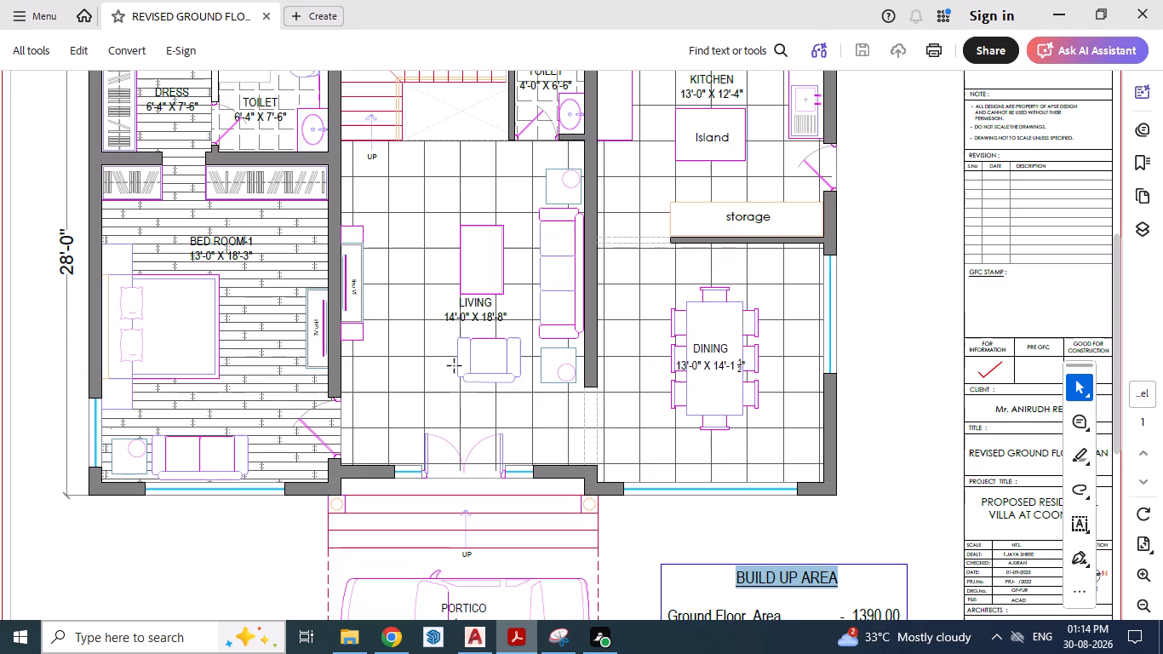
scroll(455, 366, up, 3)
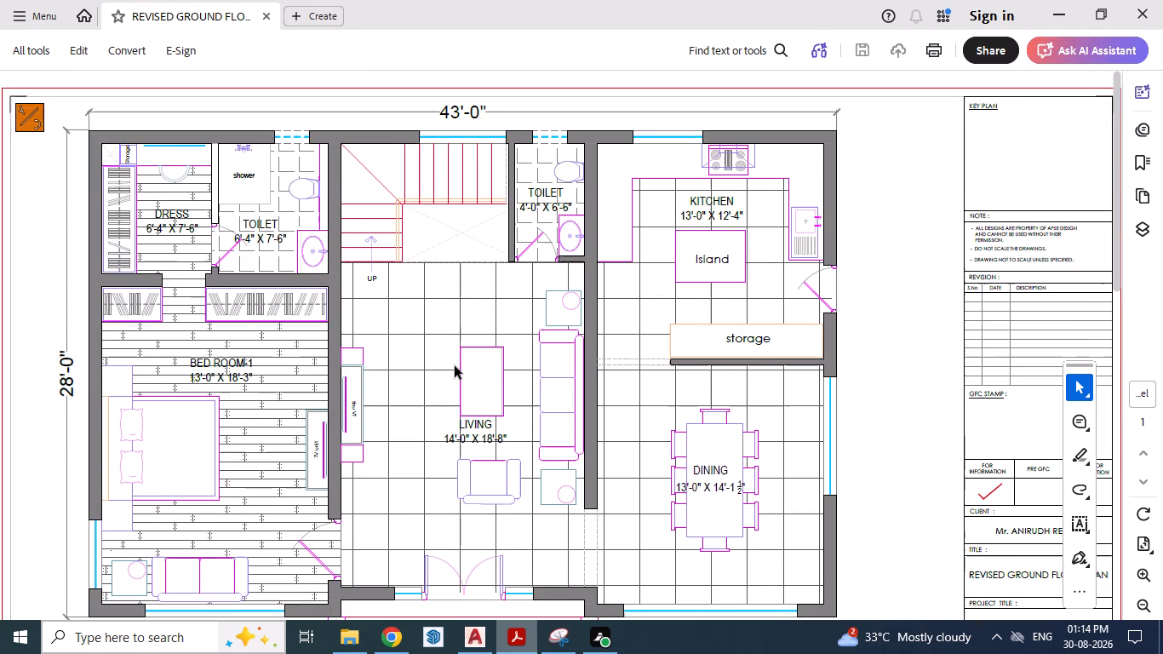
scroll(455, 366, down, 1)
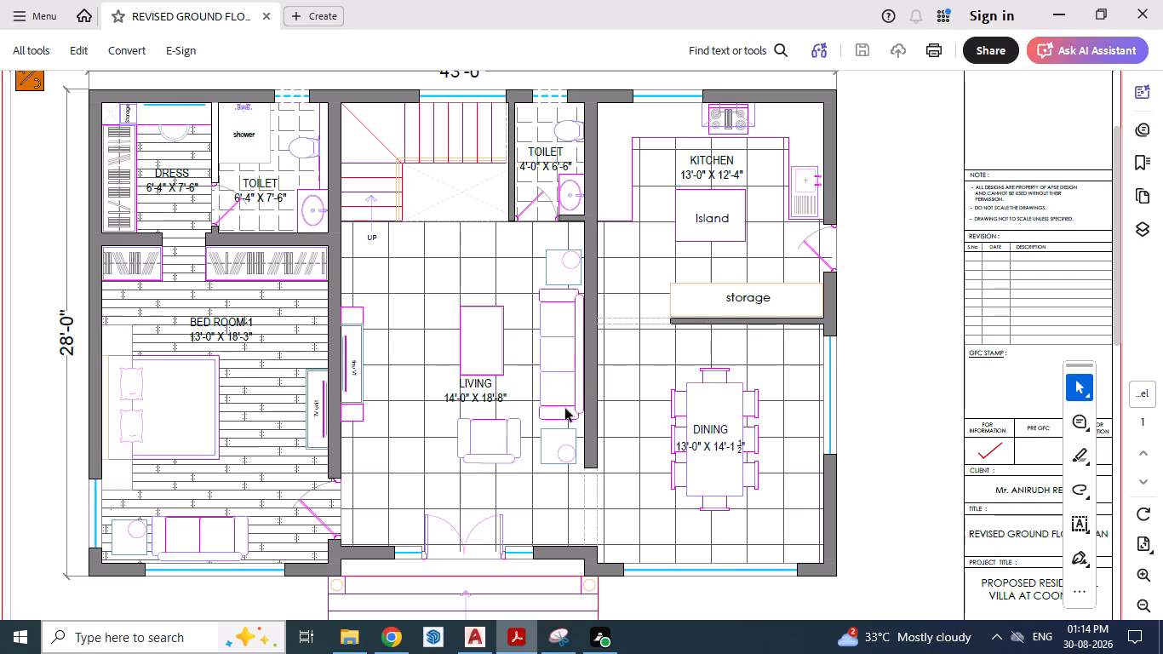
In AutoCAD, draw a horizontal line from the kitchen's top-right inner corner across the right wall to beyond its outer face.
click(479, 638)
scroll(632, 234, up, 1)
scroll(709, 387, up, 1)
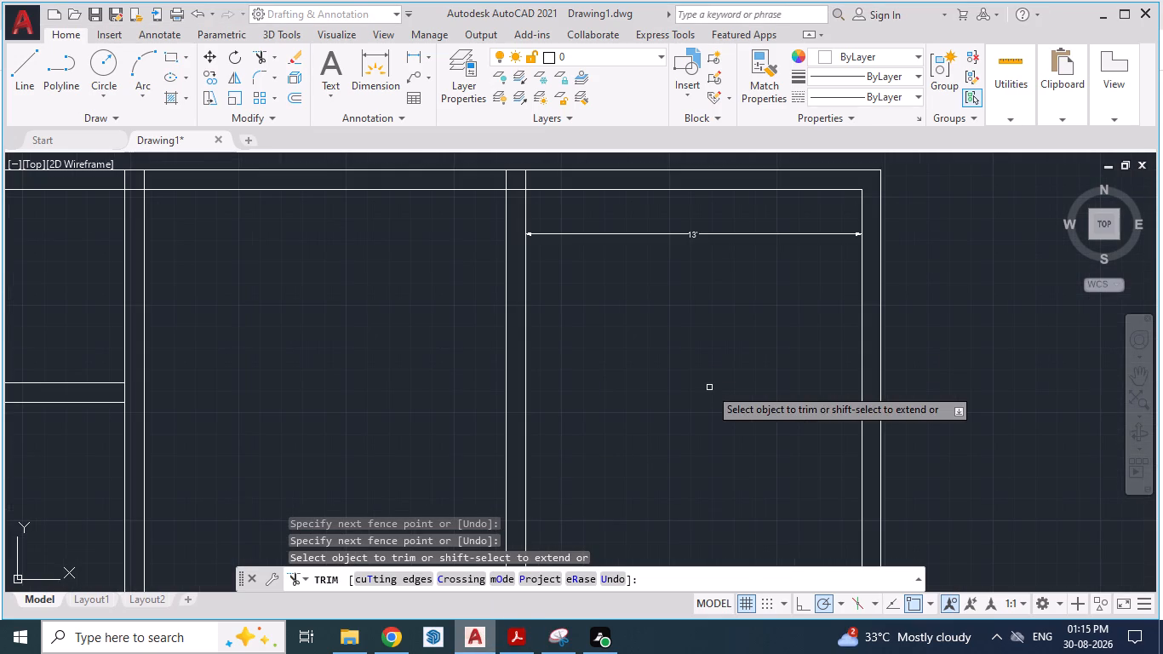
key(l)
key(Return)
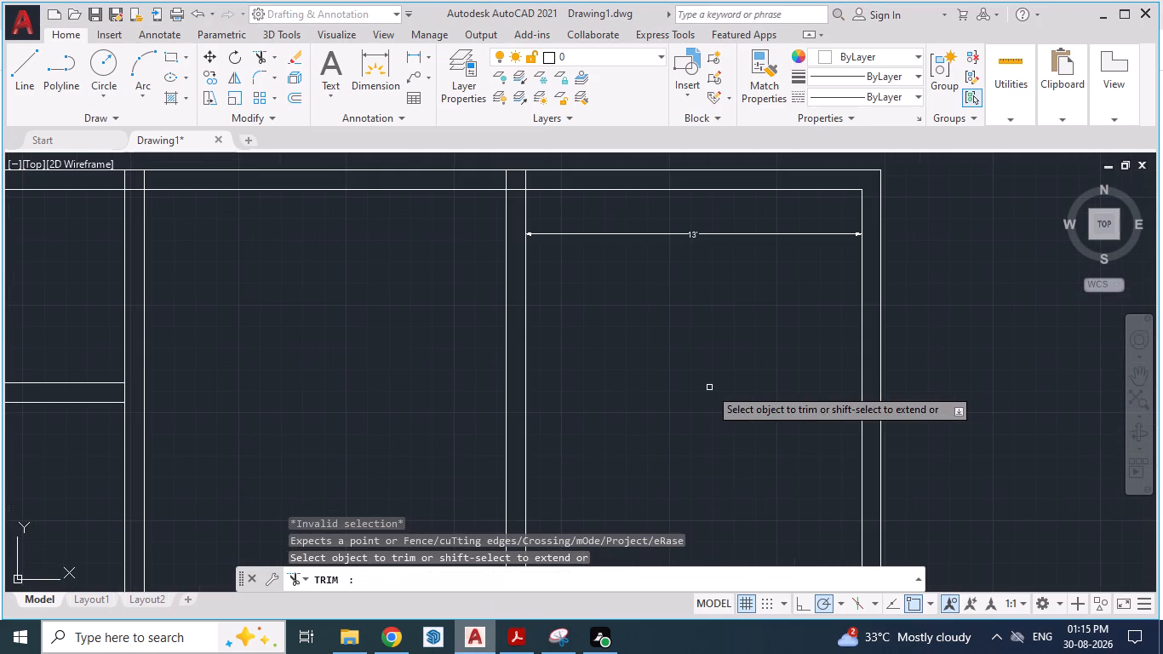
key(Escape)
key(Escape)
key(l)
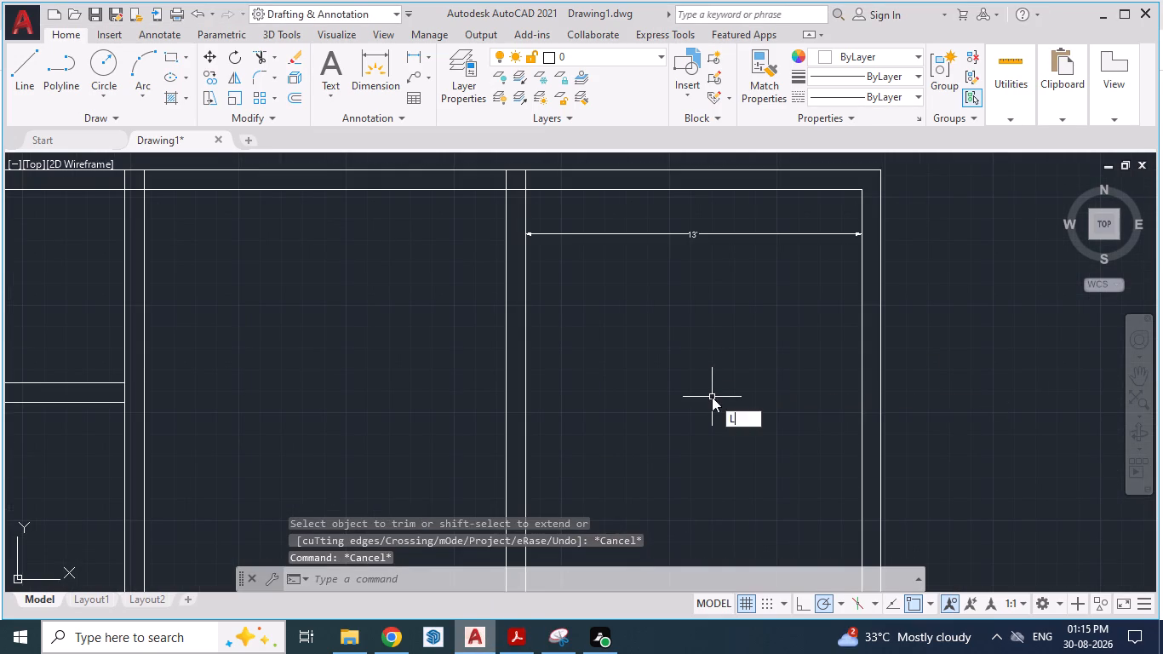
key(Return)
scroll(907, 184, up, 1)
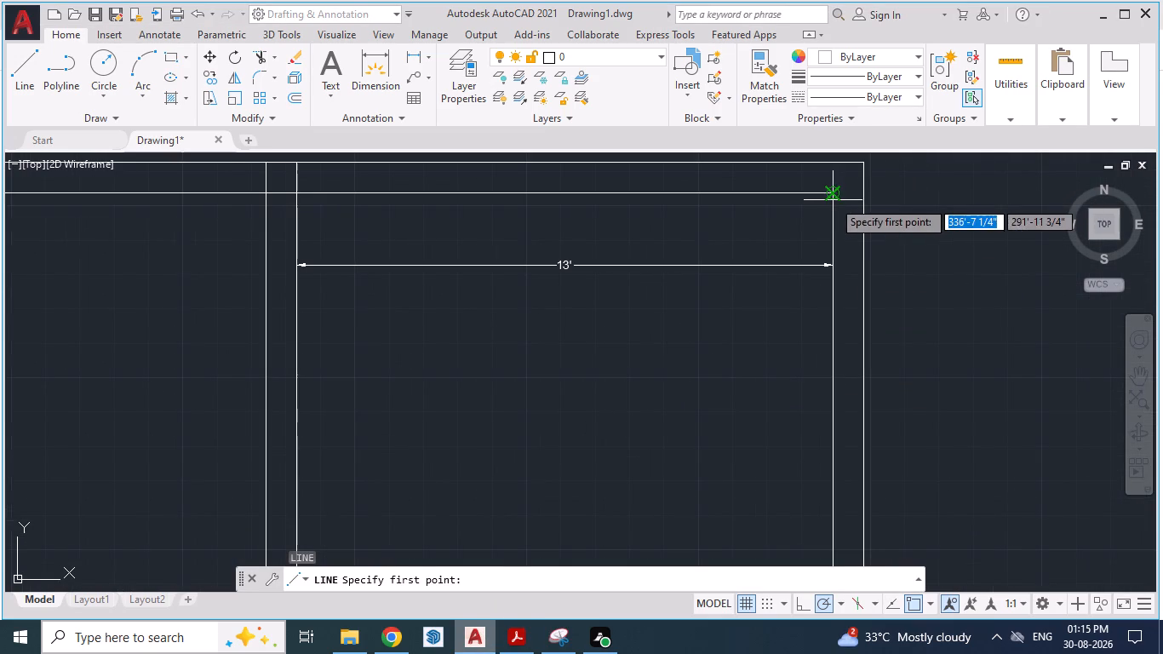
click(831, 198)
click(892, 198)
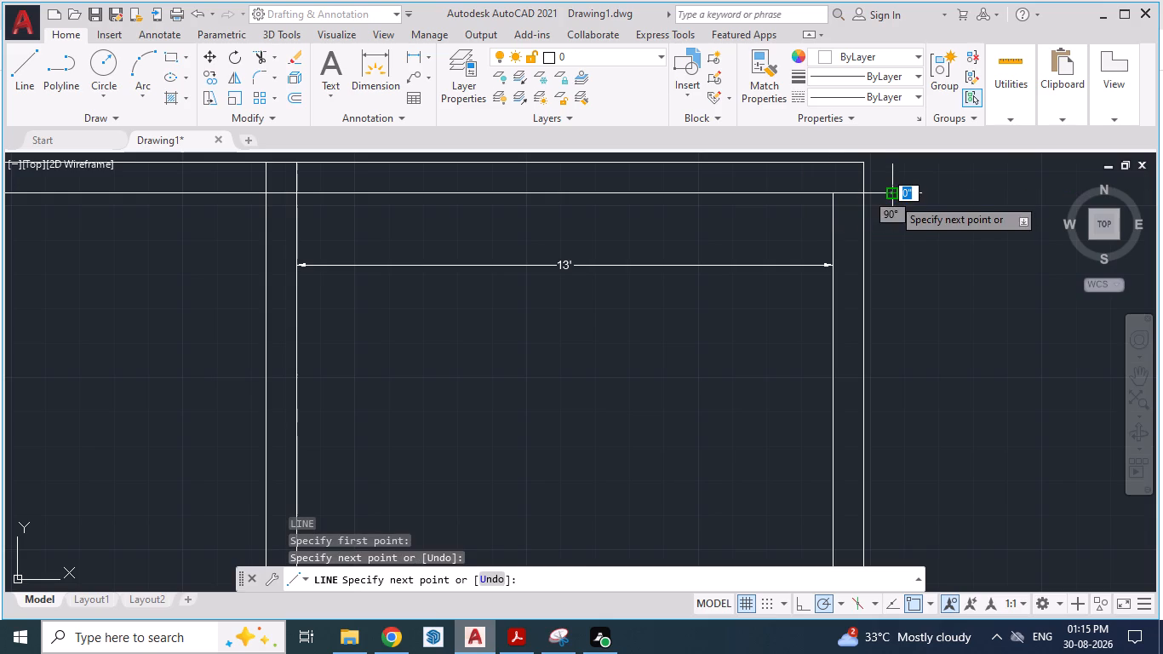
key(Return)
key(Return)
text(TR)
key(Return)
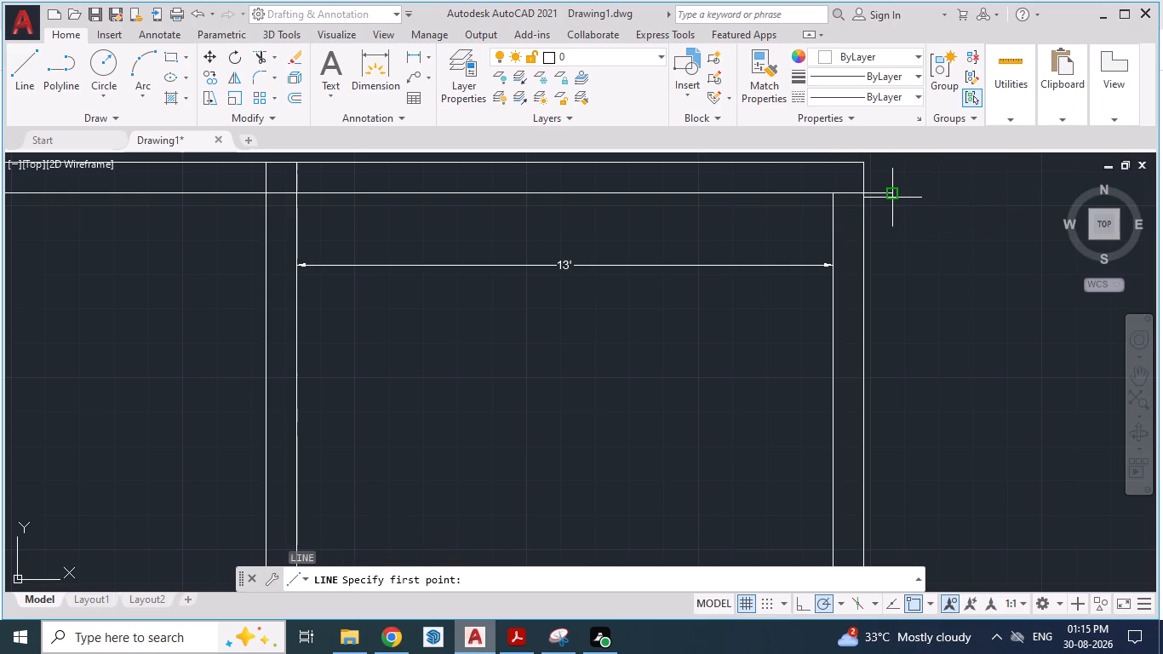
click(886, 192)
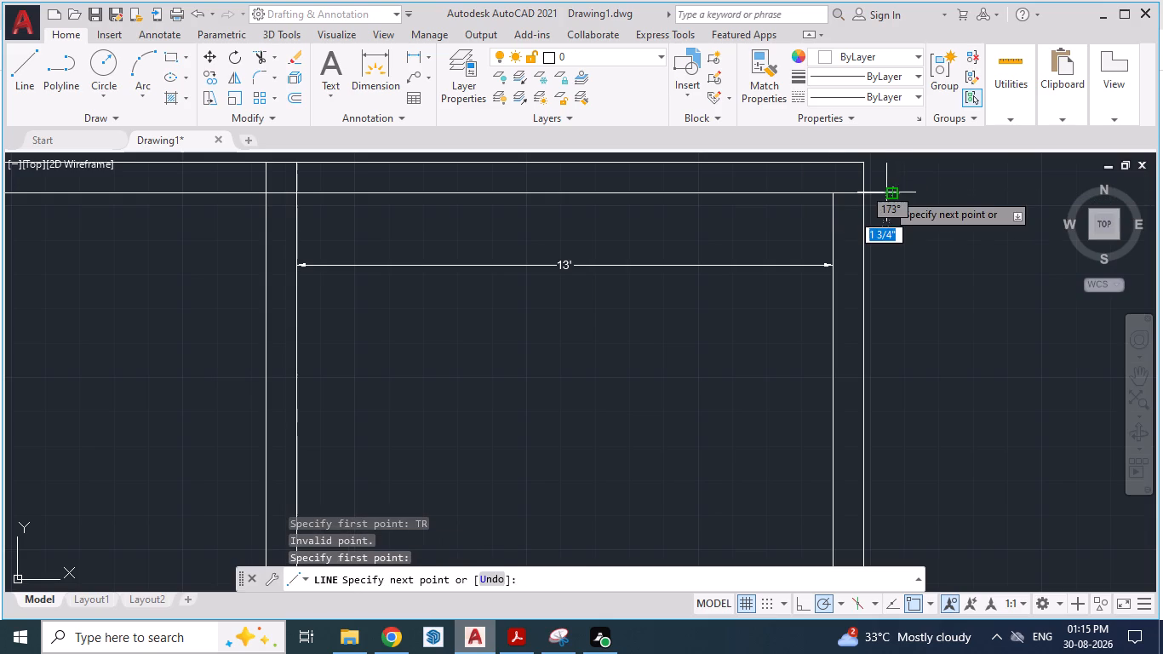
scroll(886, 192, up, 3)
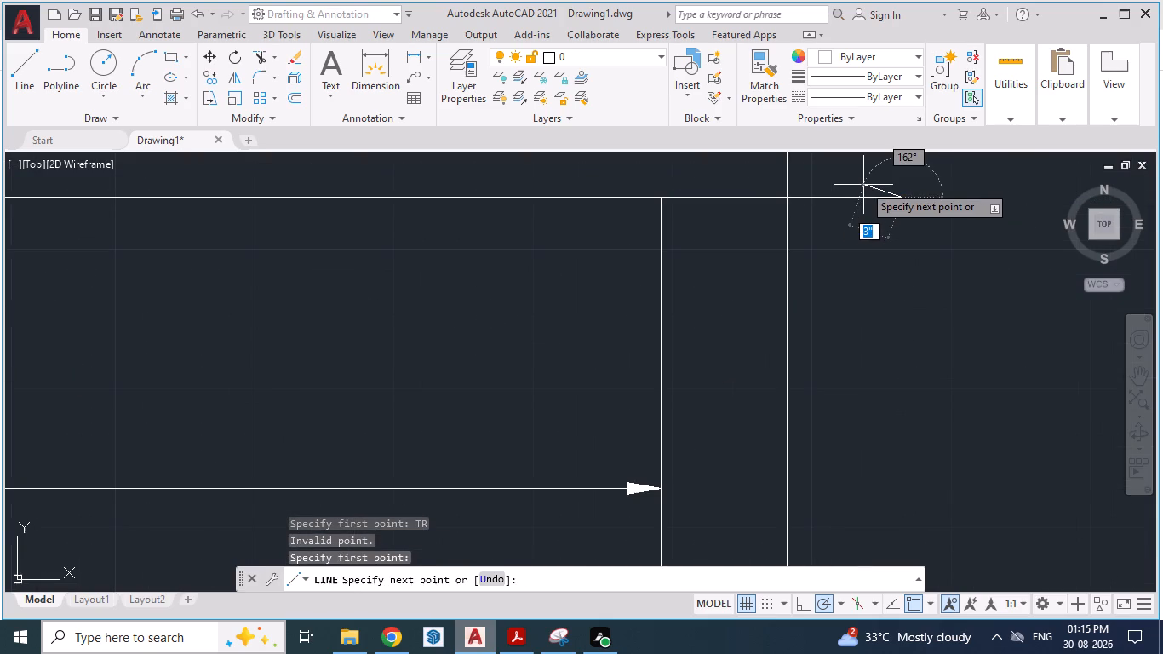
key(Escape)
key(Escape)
Trim the new line's overhang beyond the right wall's outer face at the kitchen's top corner.
text(TR)
key(Return)
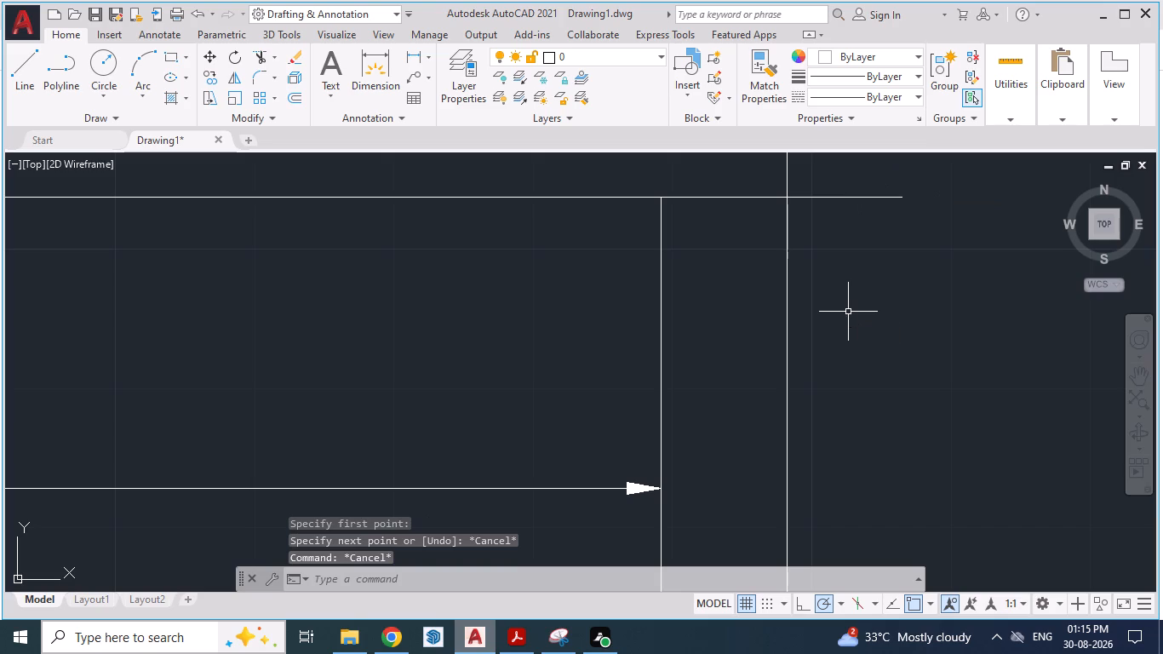
click(851, 198)
scroll(849, 198, down, 4)
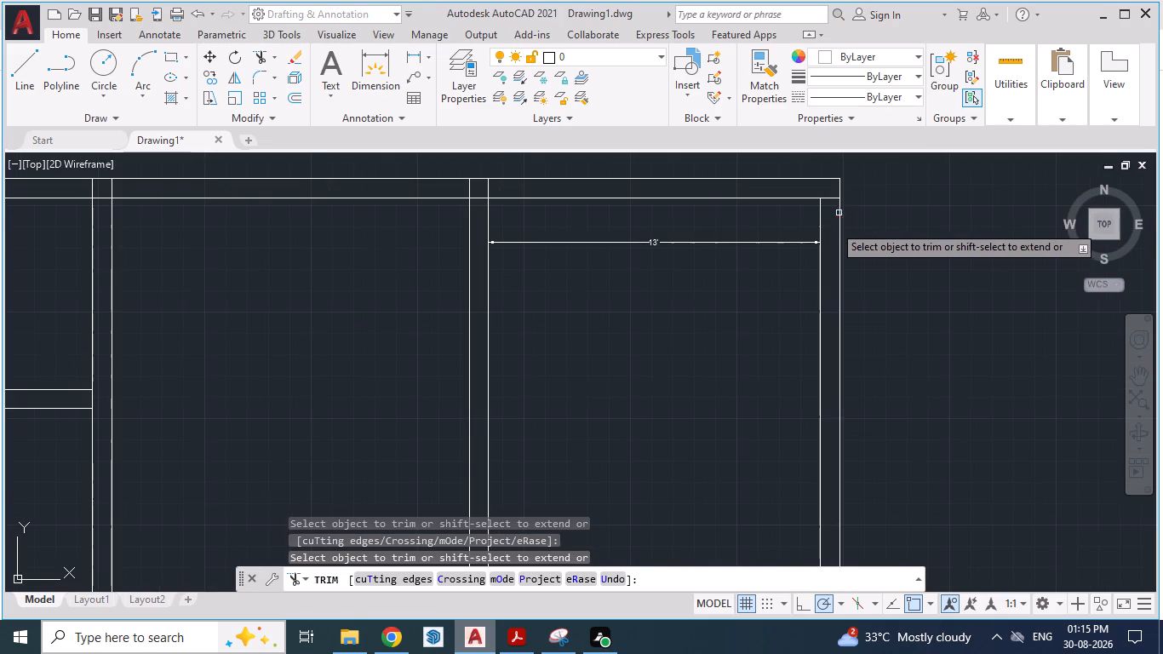
Check the kitchen depth in the PDF and offset the short line across the right wall downward by 12'4".
key(alt+Tab)
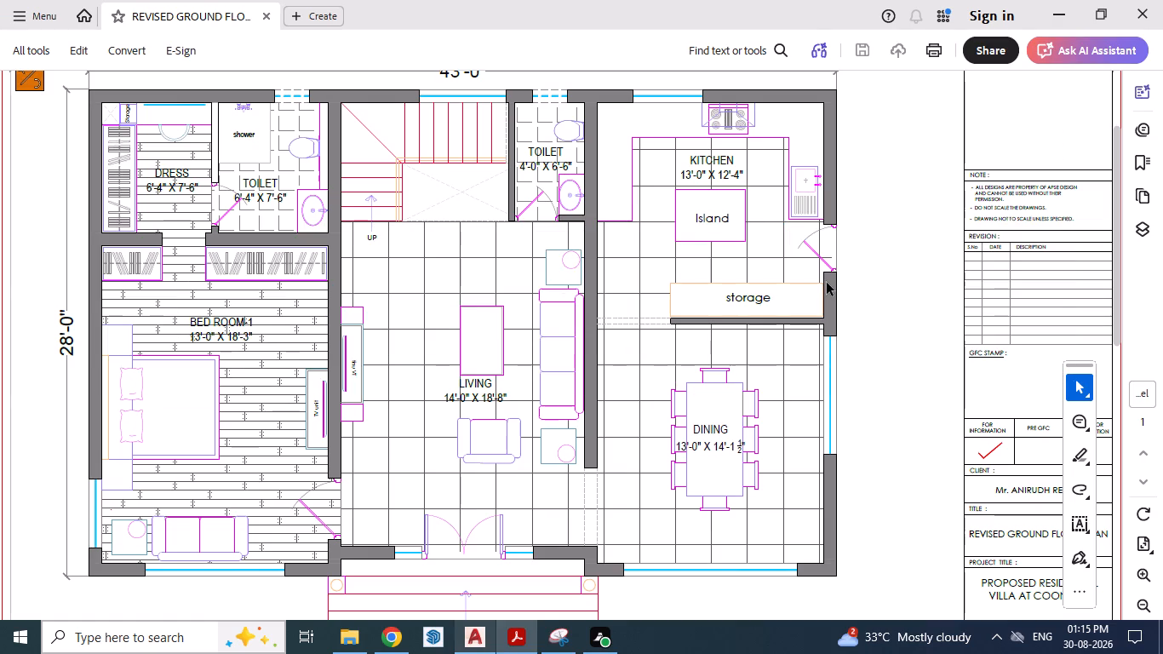
key(alt+Tab)
scroll(865, 290, up, 1)
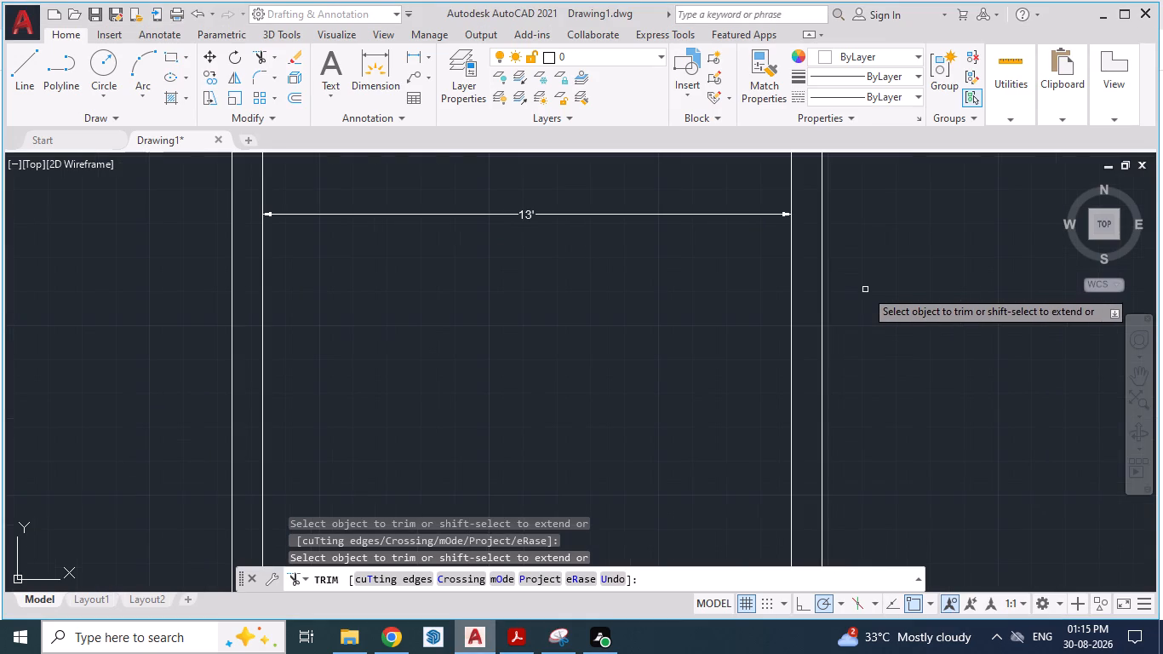
key(Escape)
key(Escape)
key(o)
key(Return)
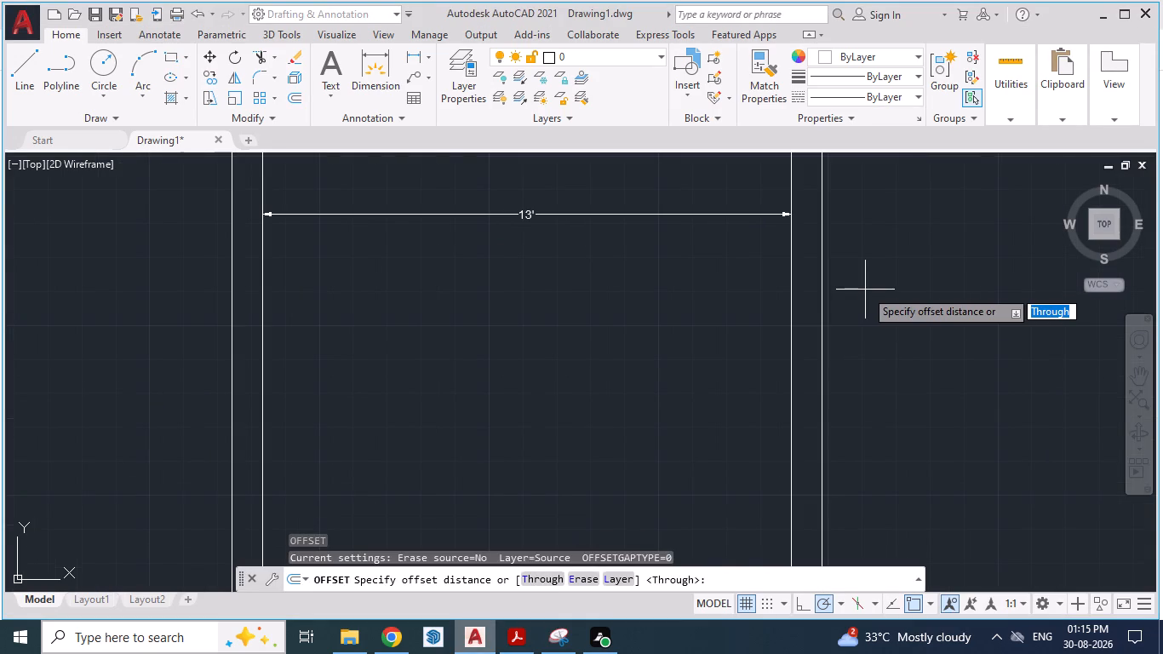
text(12'4")
key(Return)
scroll(834, 307, down, 1)
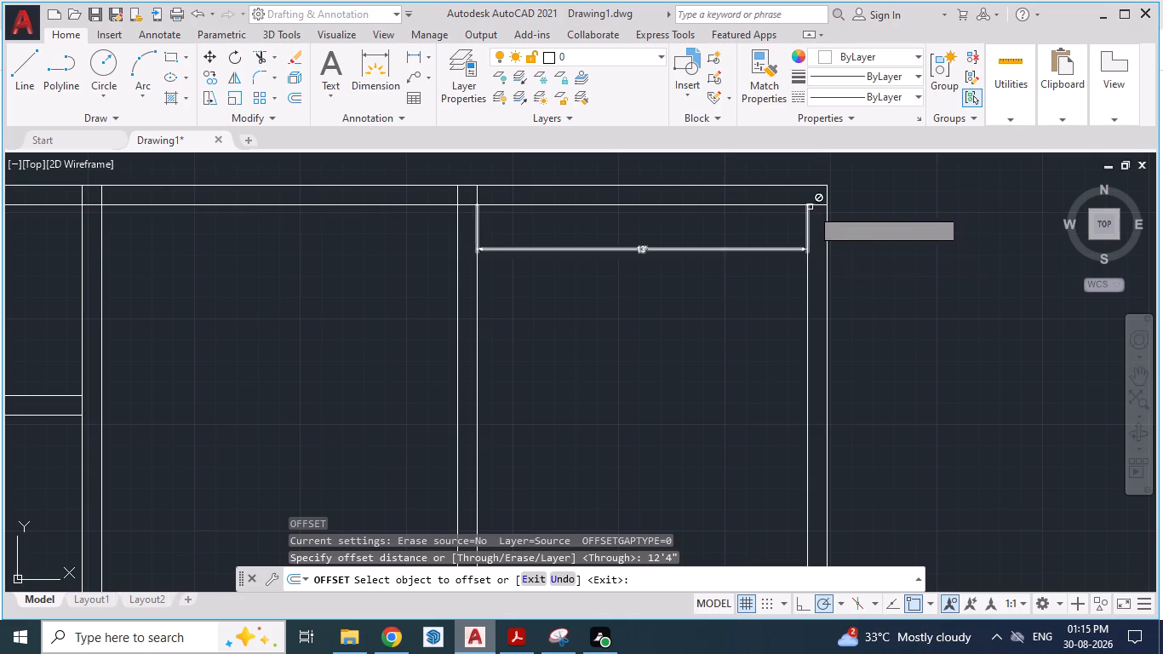
drag(814, 205, 814, 242)
click(814, 242)
scroll(814, 242, up, 1)
scroll(807, 213, down, 3)
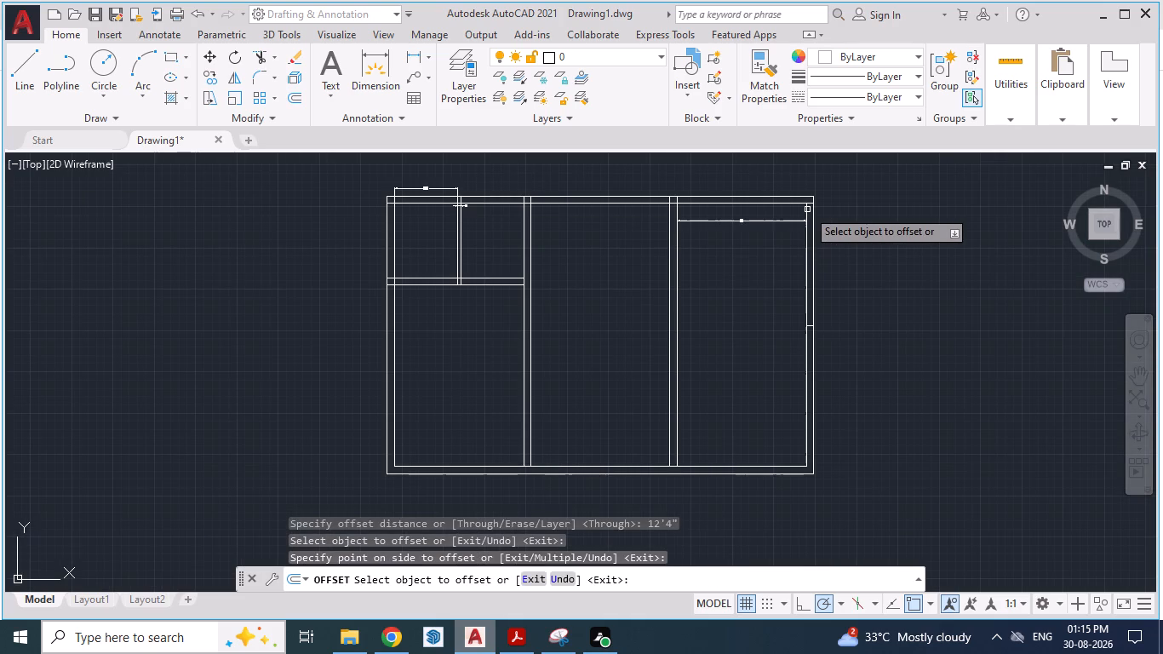
scroll(796, 449, up, 1)
Draw a horizontal line about 1'-6" long from the dining room's bottom-right inner corner through the right wall, past its outer face.
key(alt+Tab)
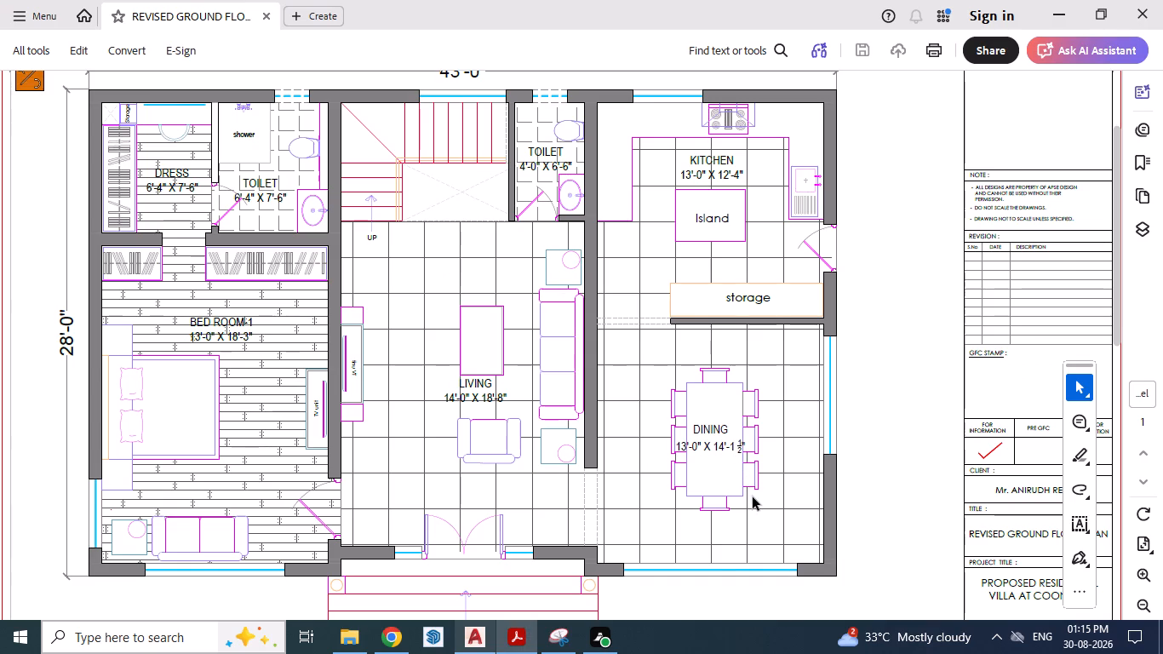
key(alt+Tab)
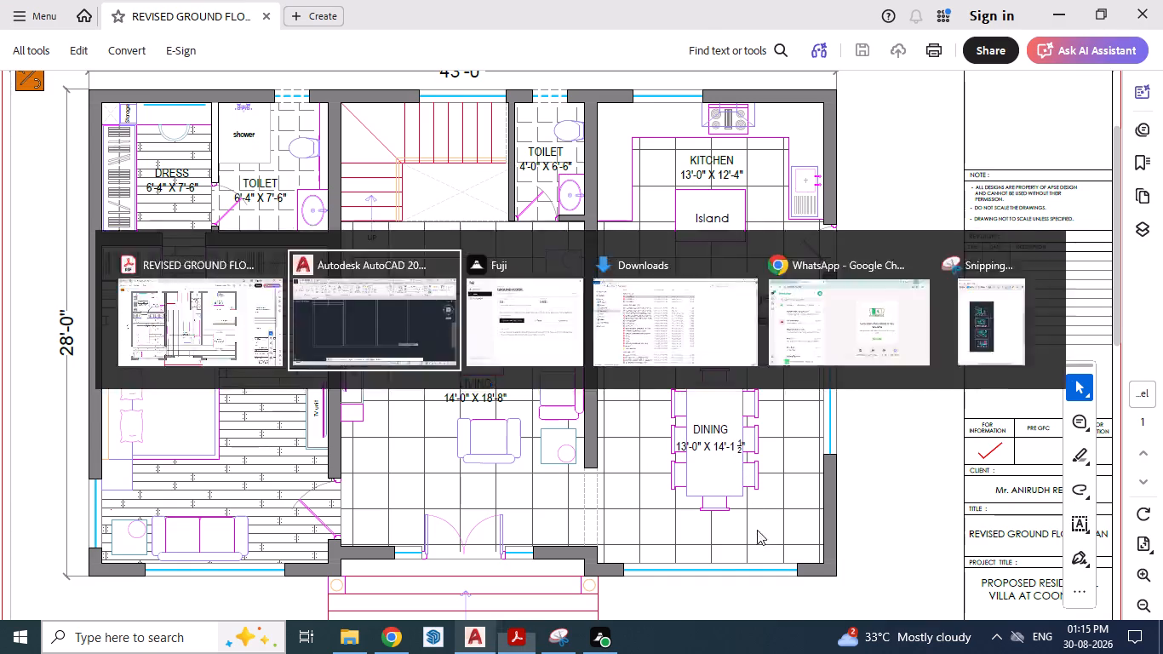
scroll(811, 526, up, 1)
key(l)
key(Return)
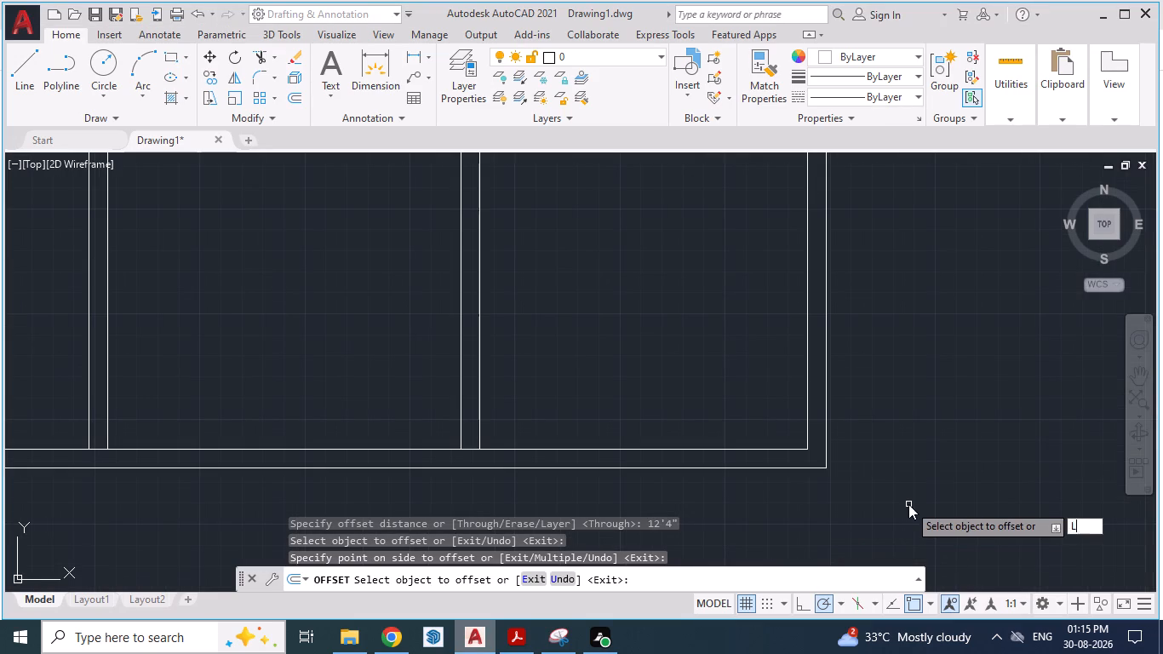
key(Escape)
key(Escape)
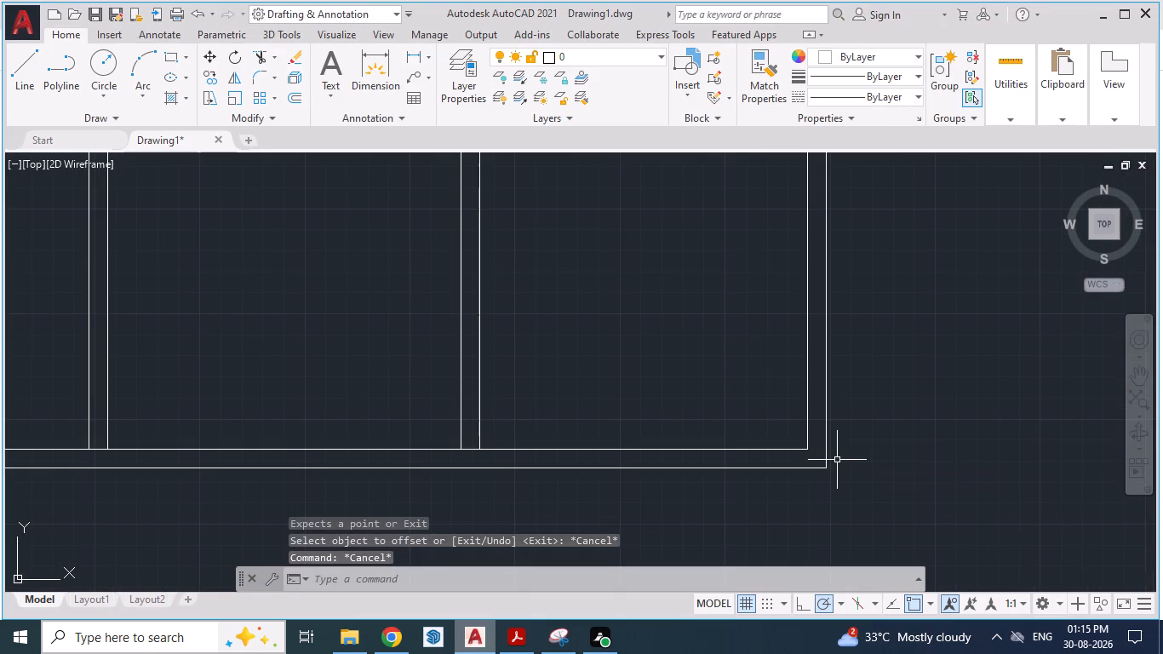
key(l)
key(Return)
scroll(825, 442, up, 2)
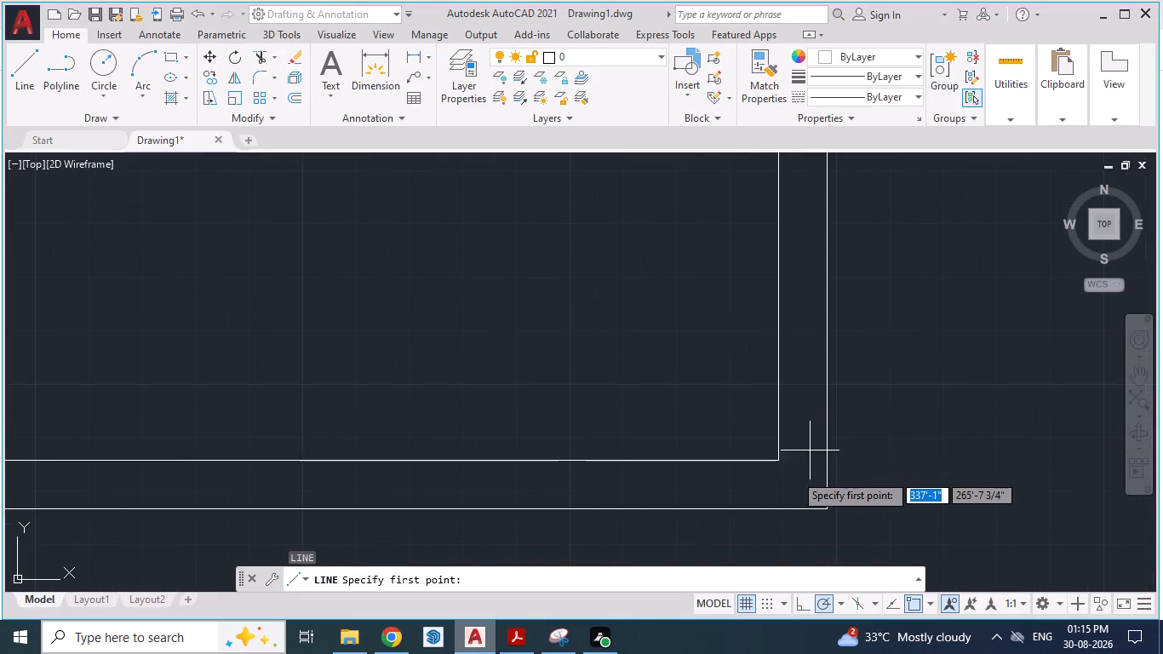
click(787, 456)
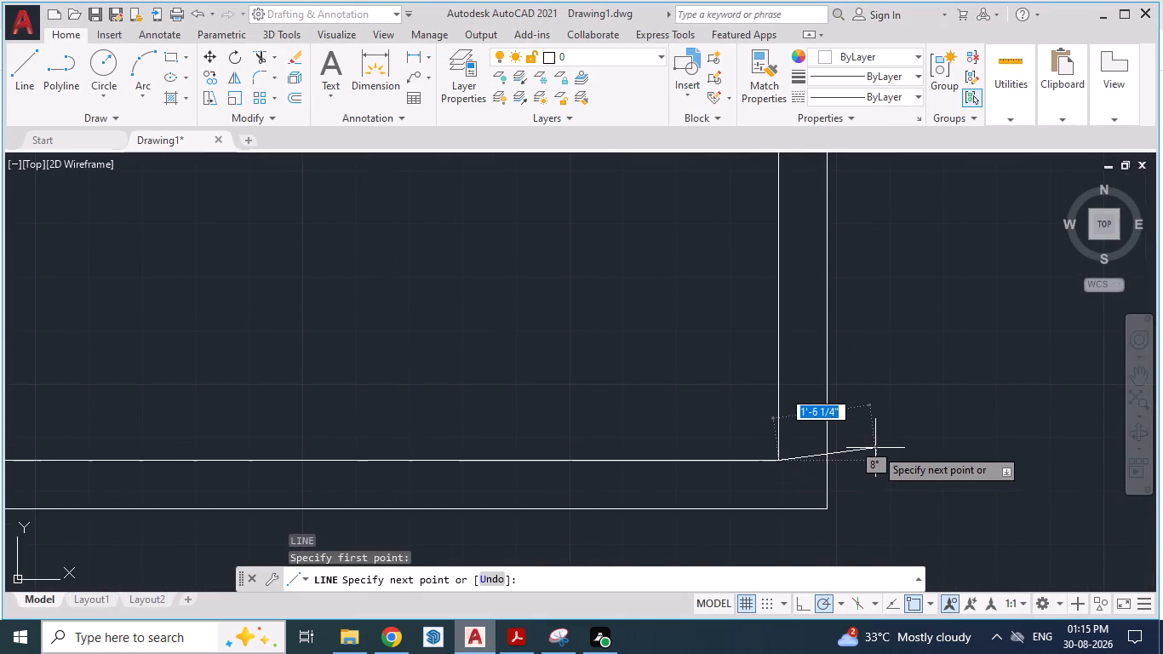
click(877, 456)
key(Return)
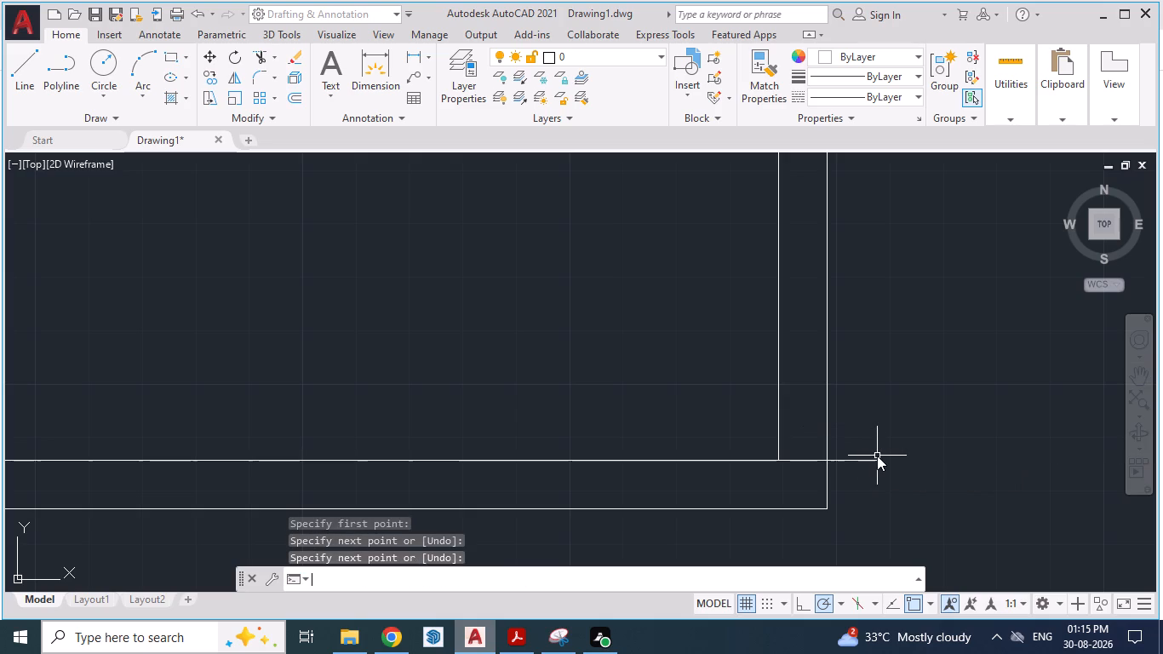
Trim the new line's overhang beyond the right wall's outer face at the dining room's bottom corner.
key(Escape)
key(Escape)
text(TR)
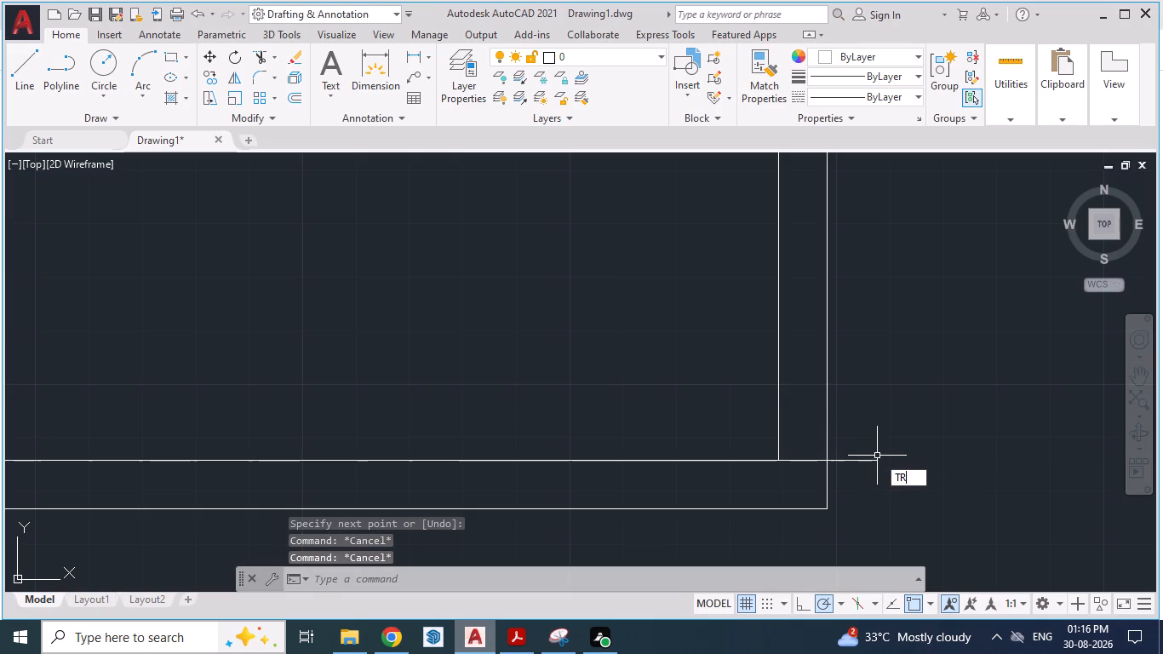
key(Return)
key(Return)
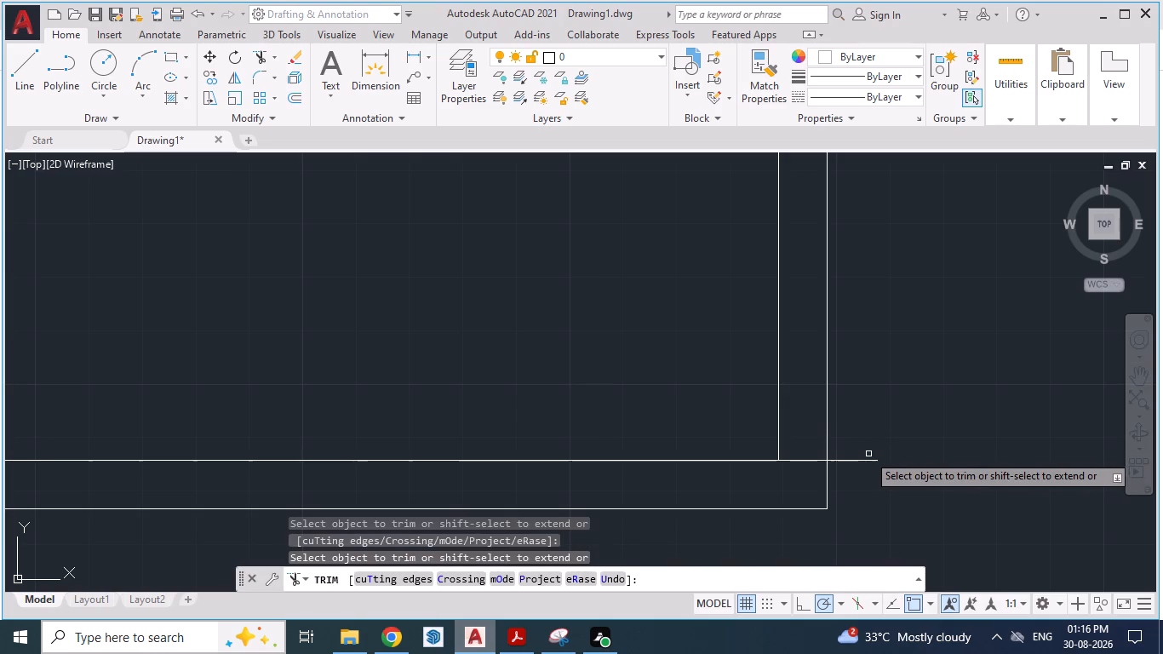
click(850, 462)
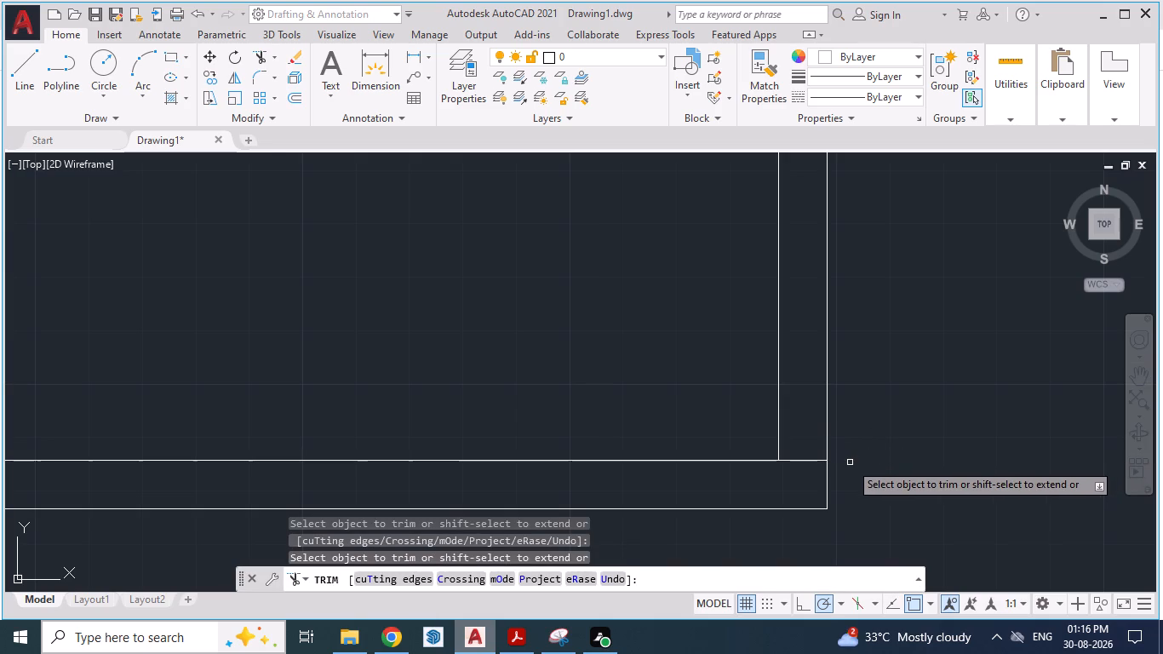
scroll(815, 485, down, 1)
key(Escape)
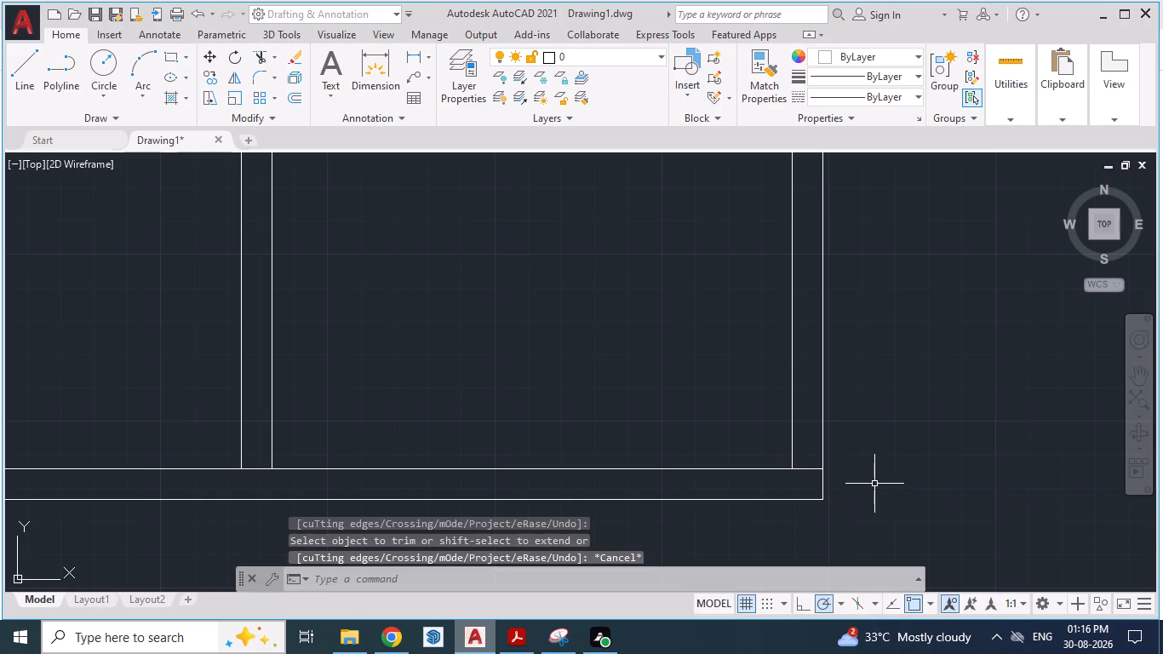
Check the dining depth in the PDF and offset the short line across the right wall's bottom end upward by 14'1.5".
key(Escape)
key(o)
key(Return)
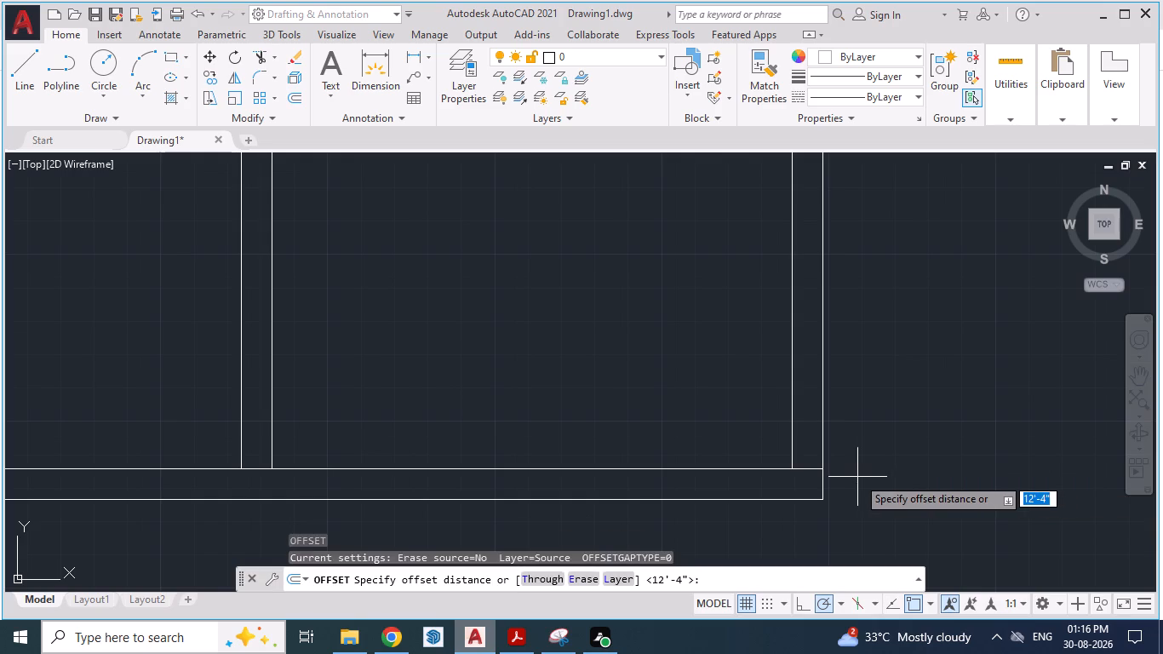
key(alt+Tab)
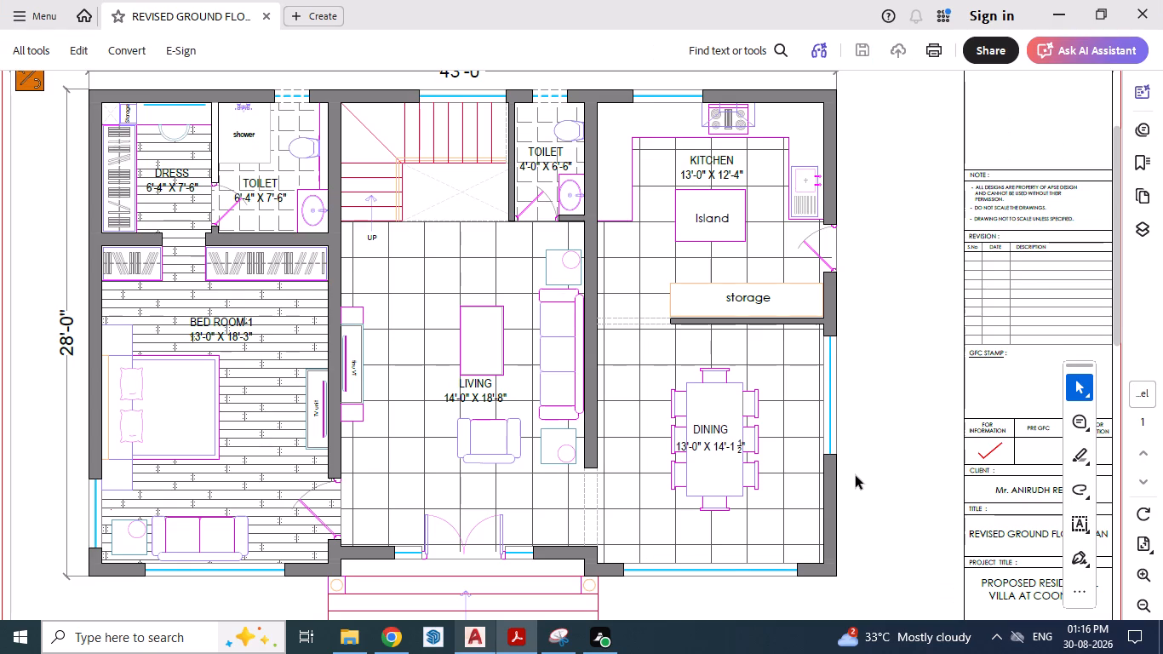
key(alt+Tab)
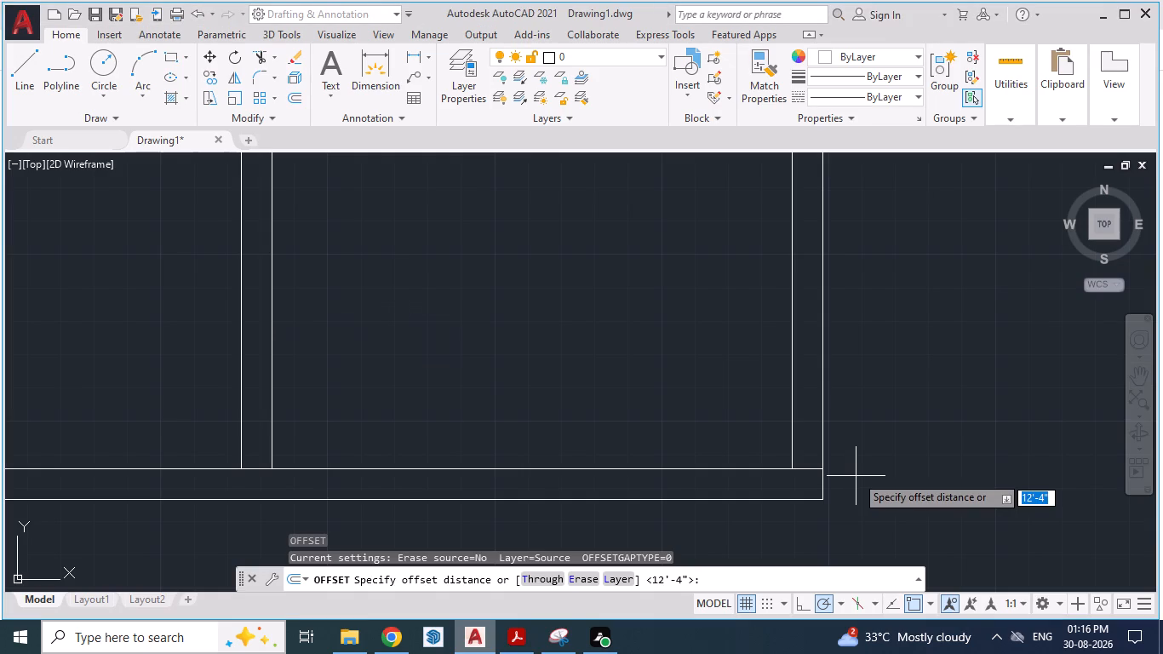
text(14'1.5")
key(Return)
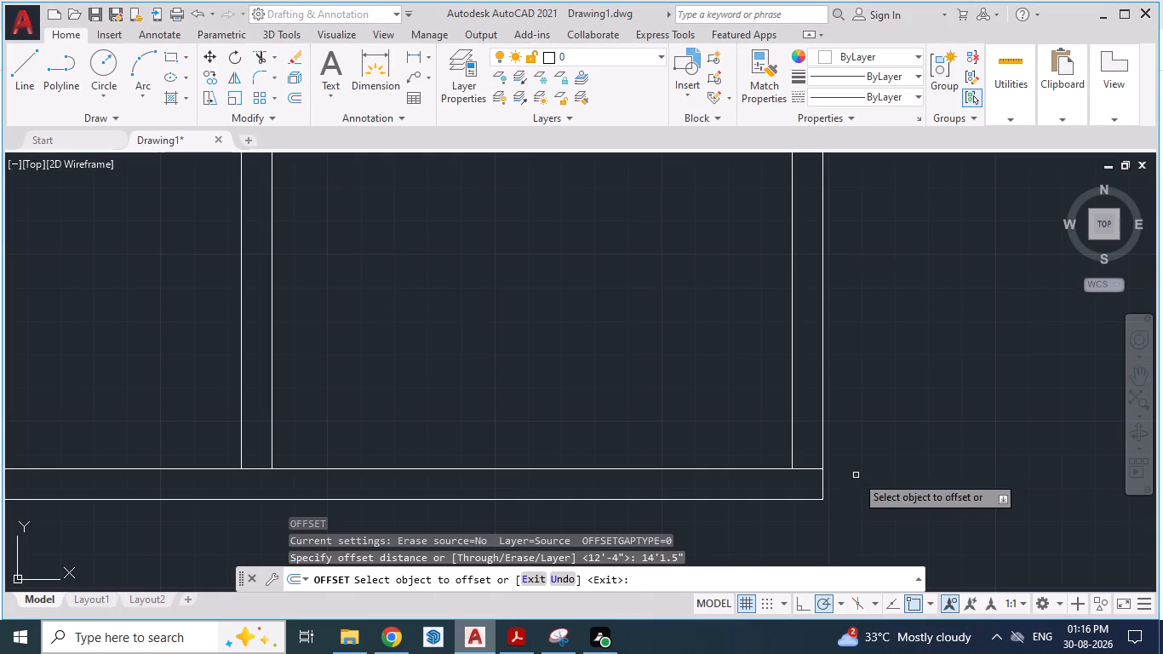
drag(815, 470, 808, 422)
click(808, 422)
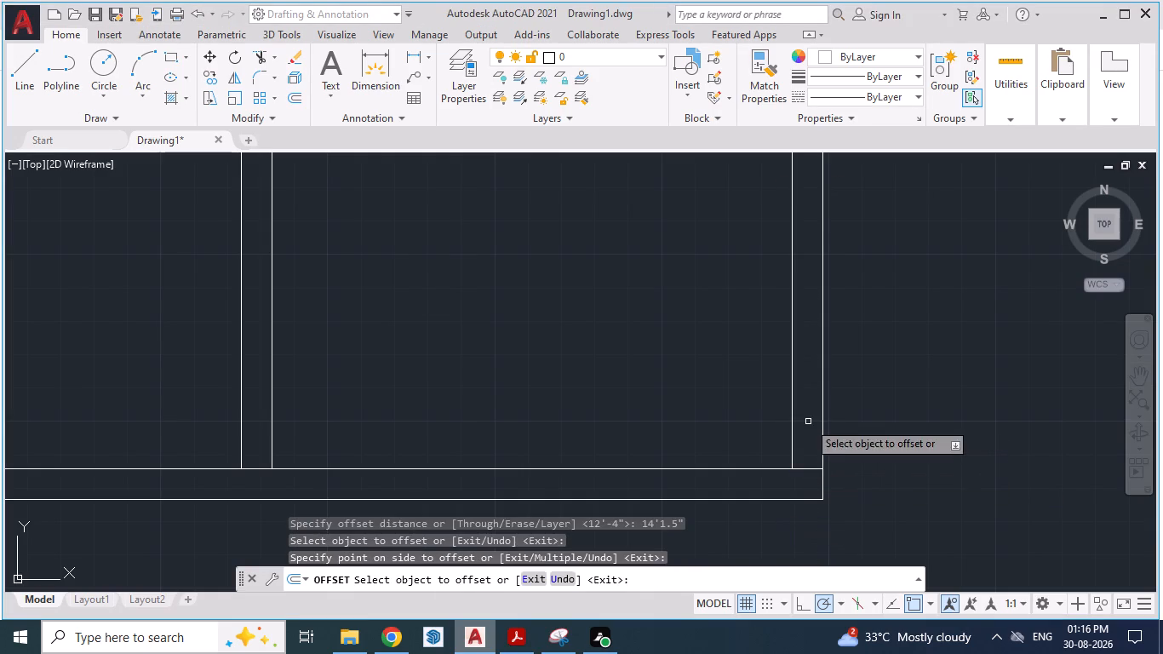
scroll(787, 456, down, 2)
scroll(785, 227, up, 4)
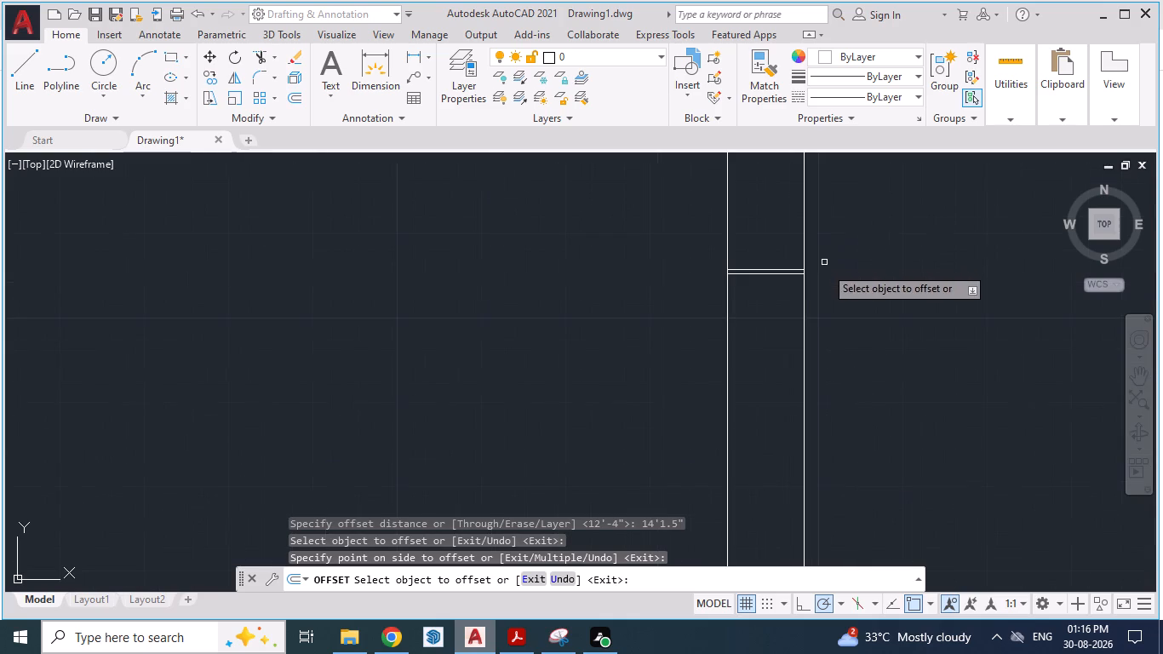
scroll(780, 321, down, 2)
scroll(729, 413, down, 2)
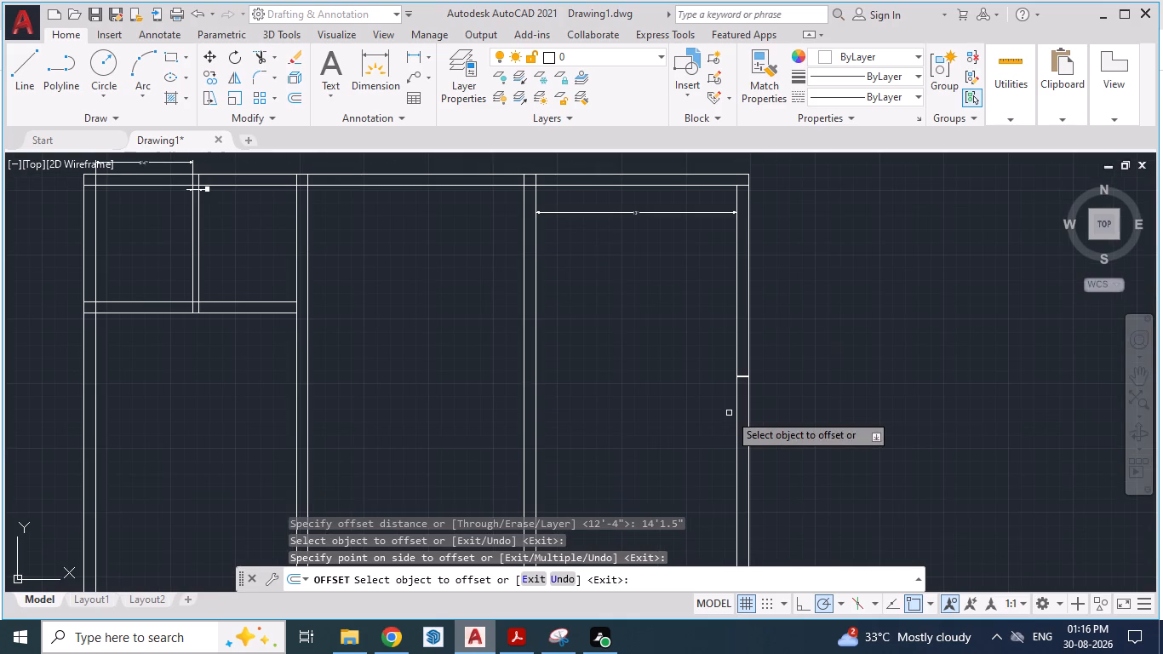
scroll(744, 309, down, 1)
Add an aligned dimension for the kitchen depth outside the right wall, from the top wall's inner face to the upper short line.
click(524, 627)
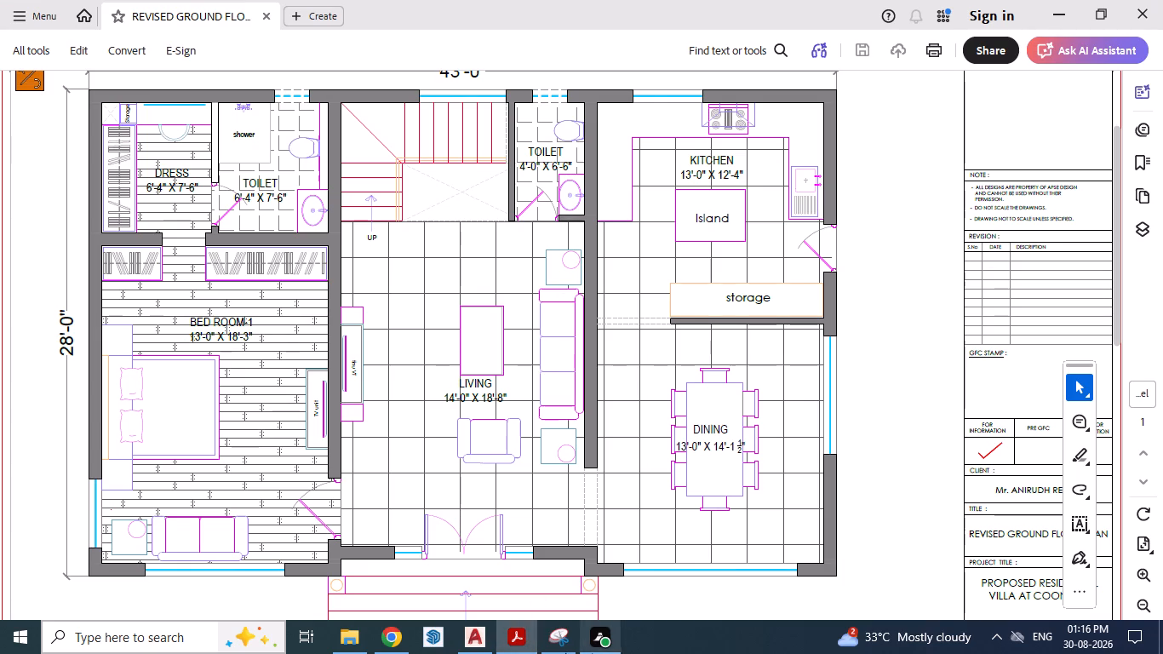
click(507, 634)
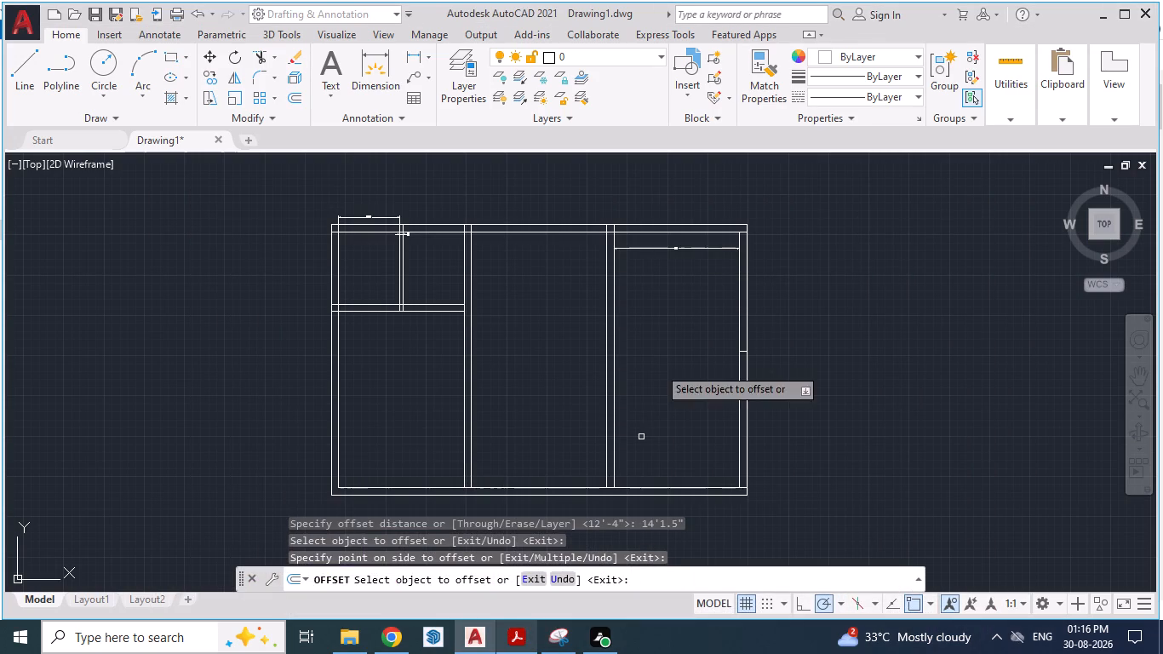
scroll(704, 267, up, 1)
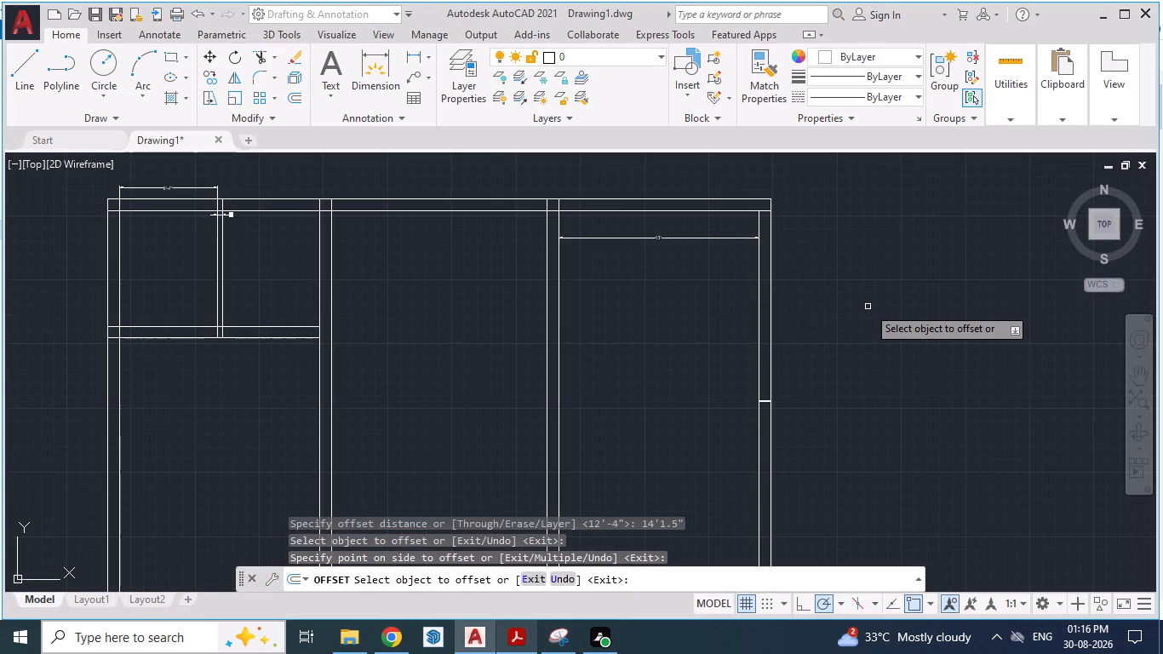
text(DA)
key(Return)
scroll(866, 307, up, 2)
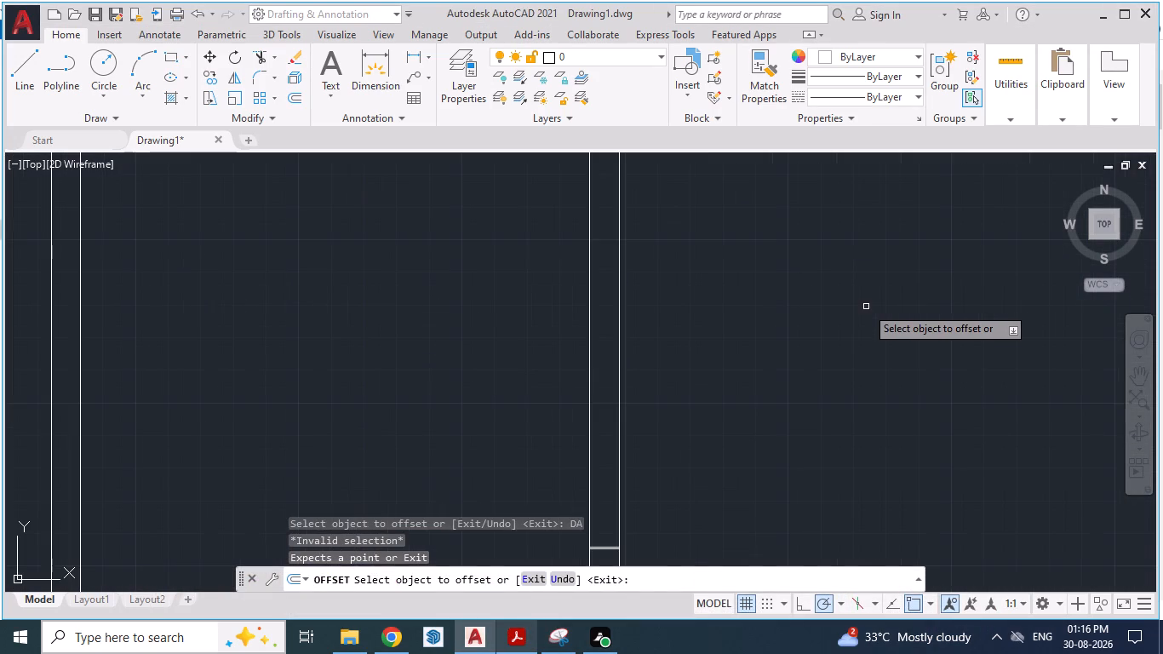
key(Escape)
key(Escape)
text(DA)
key(Return)
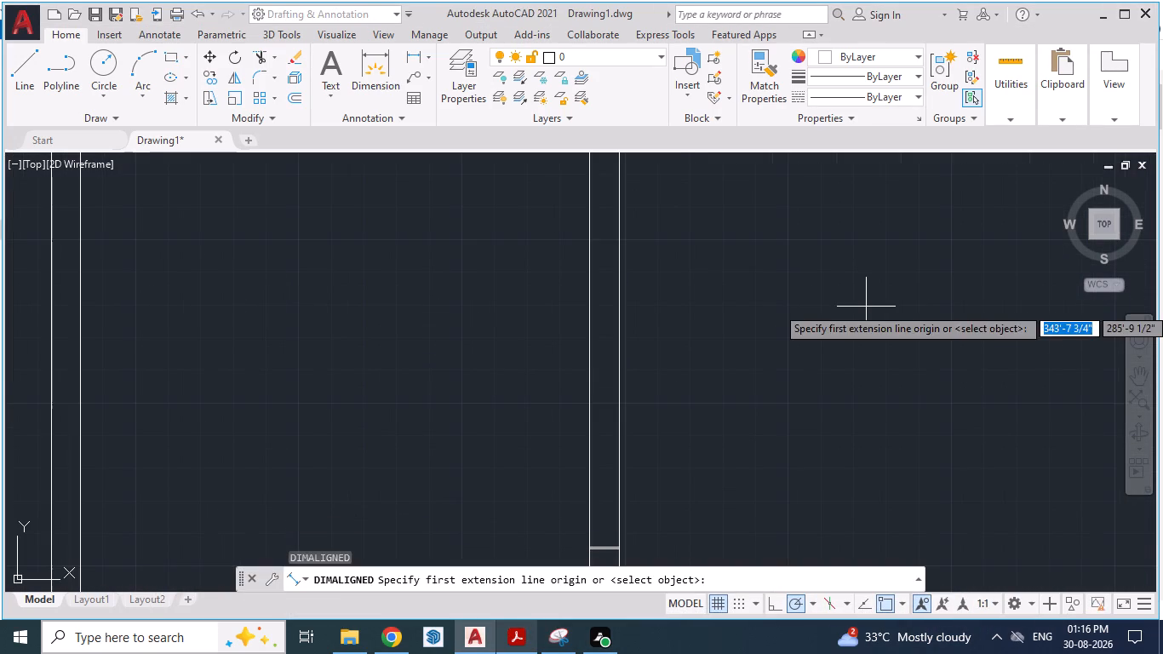
scroll(781, 342, down, 1)
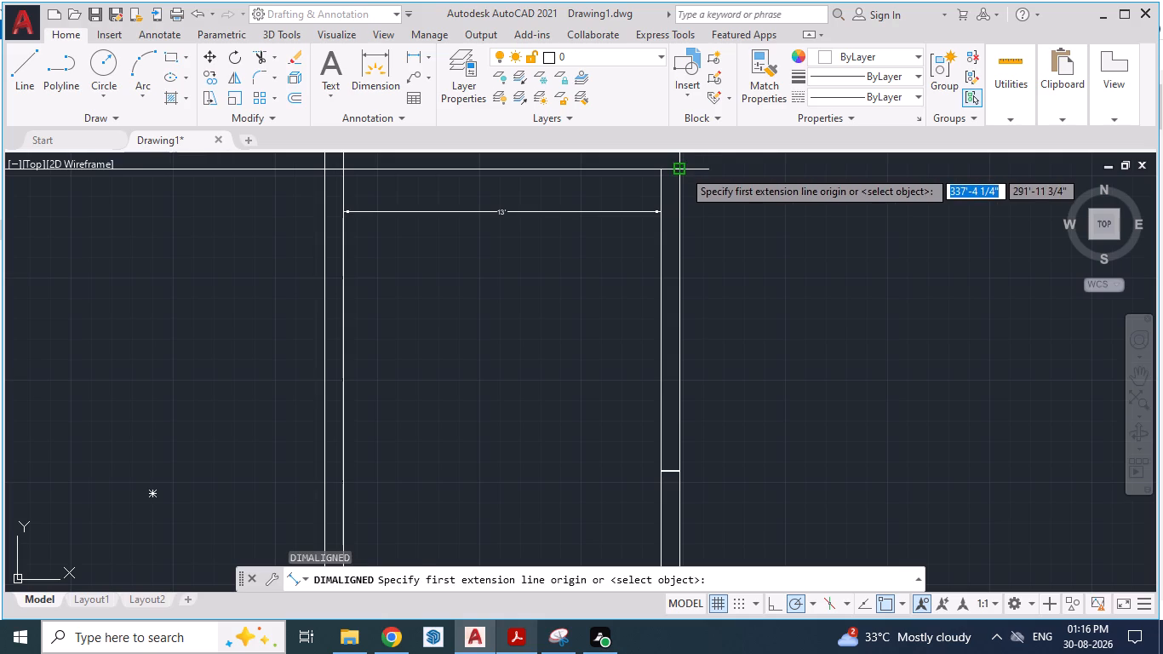
click(683, 169)
scroll(681, 445, up, 3)
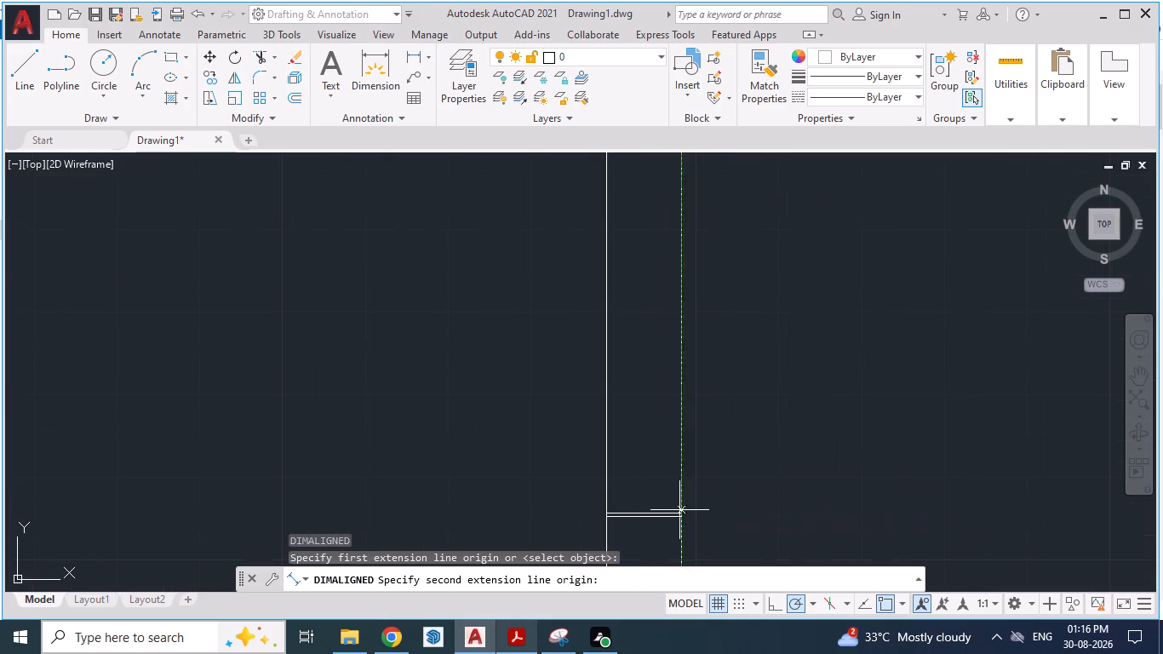
click(683, 511)
click(750, 513)
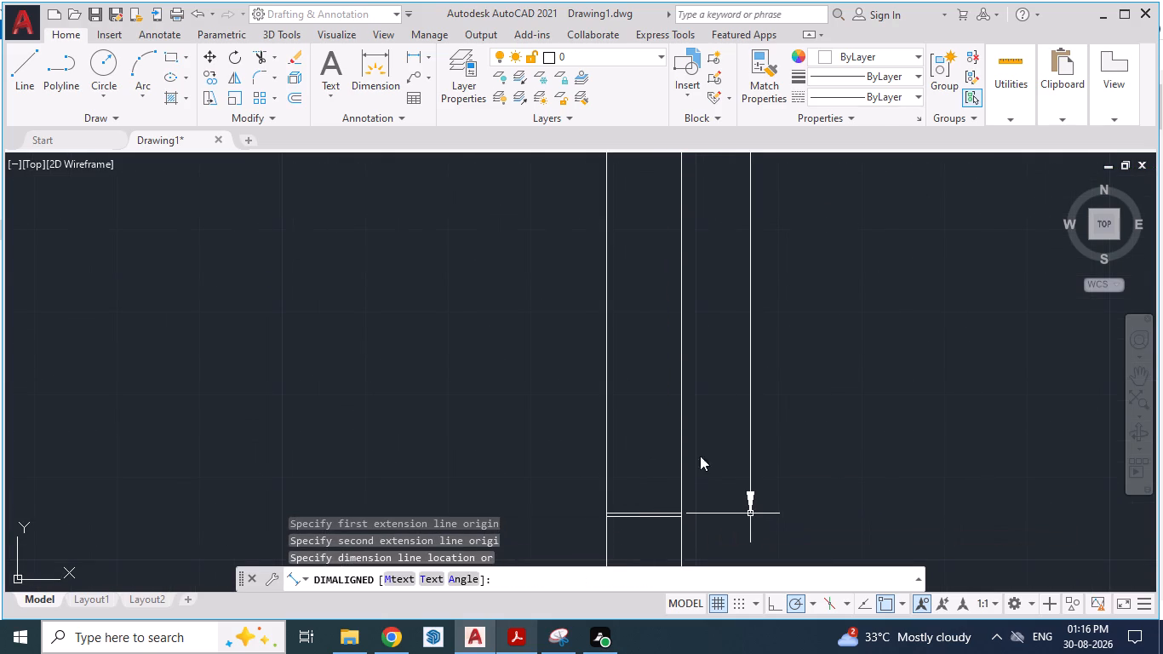
scroll(683, 420, down, 4)
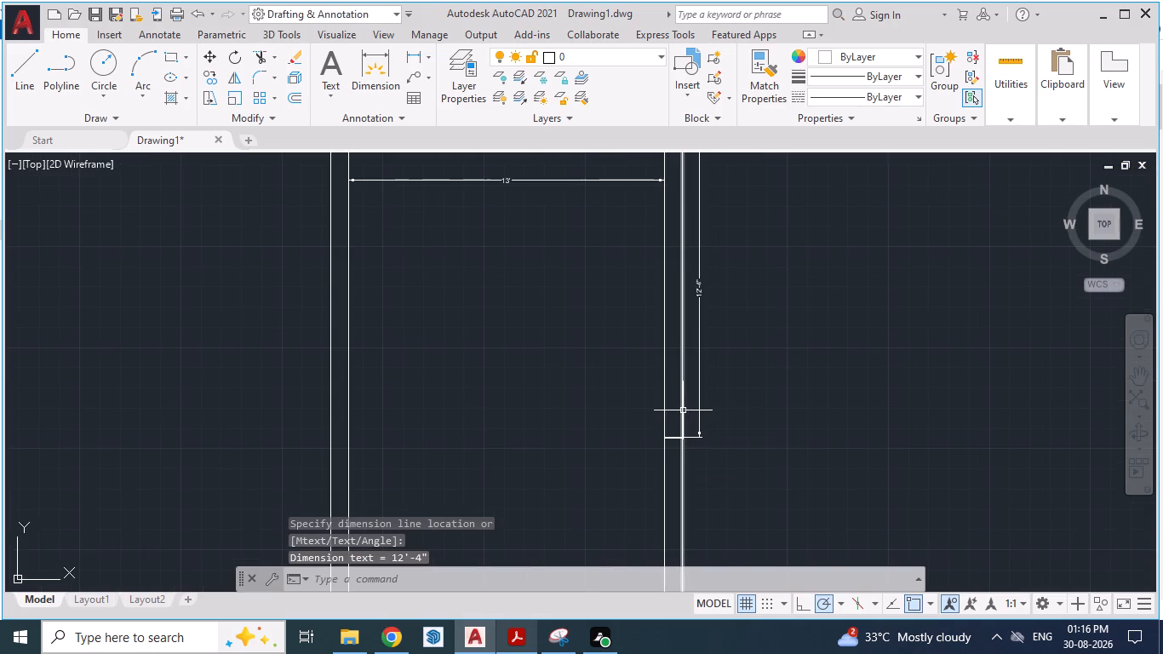
Add an aligned dimension for the dining depth outside the right wall, from the bottom wall's inner face to the lower short line.
scroll(685, 321, down, 2)
scroll(691, 474, up, 3)
text(DA)
key(Return)
key(alt+Tab)
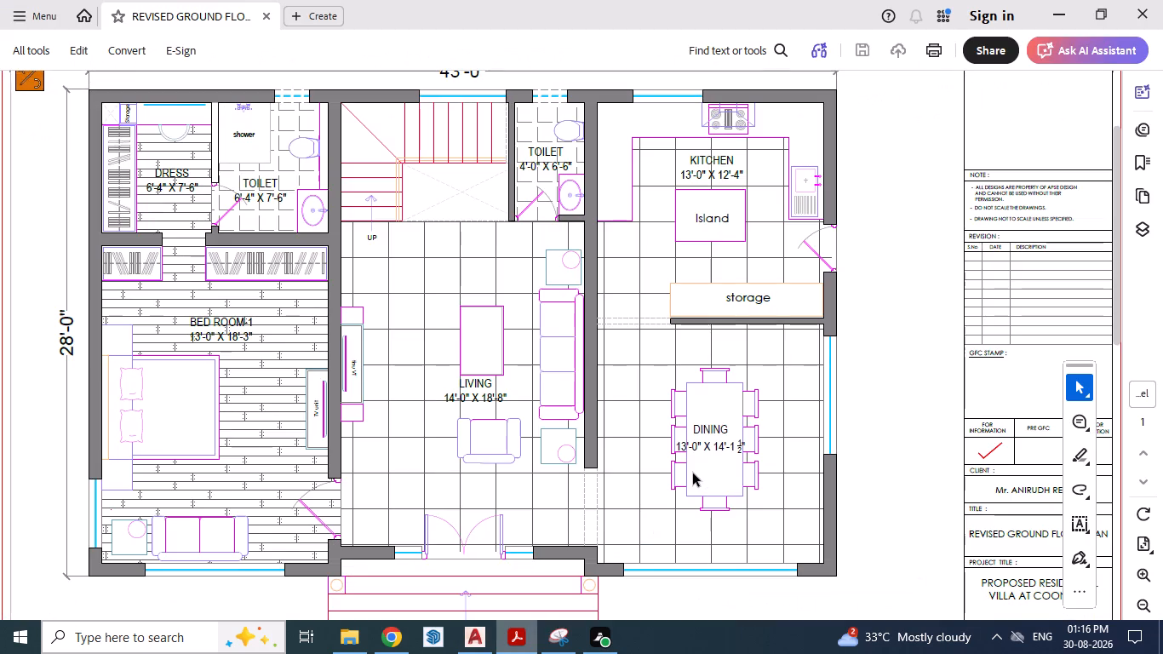
key(alt+Tab)
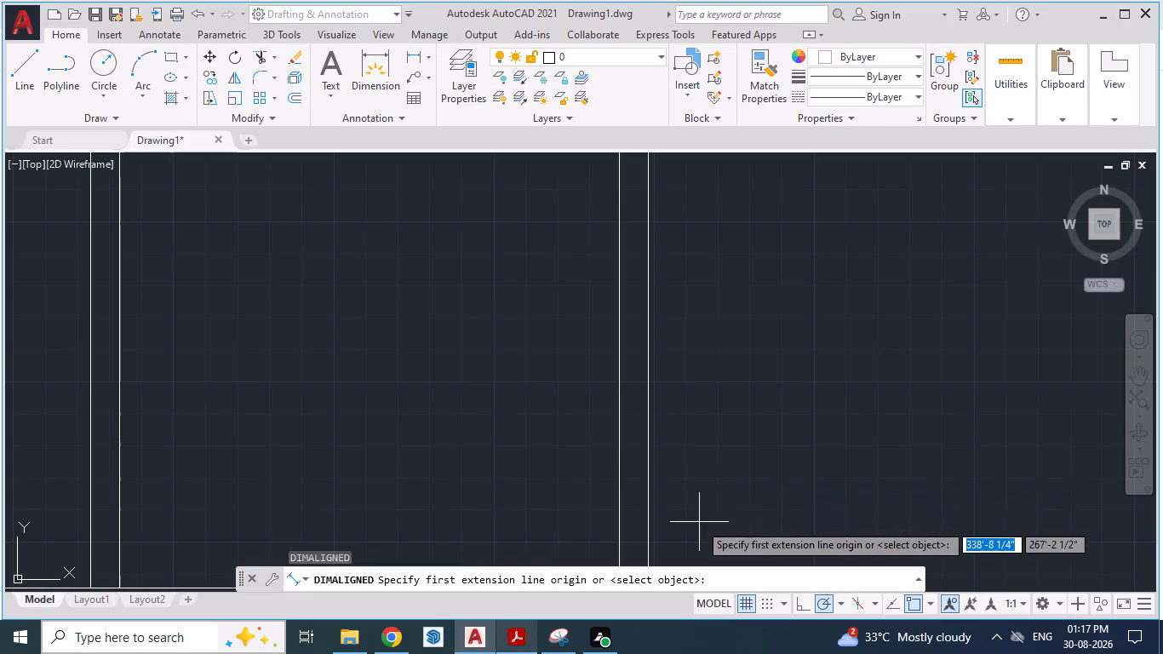
scroll(699, 364, down, 2)
scroll(678, 457, up, 3)
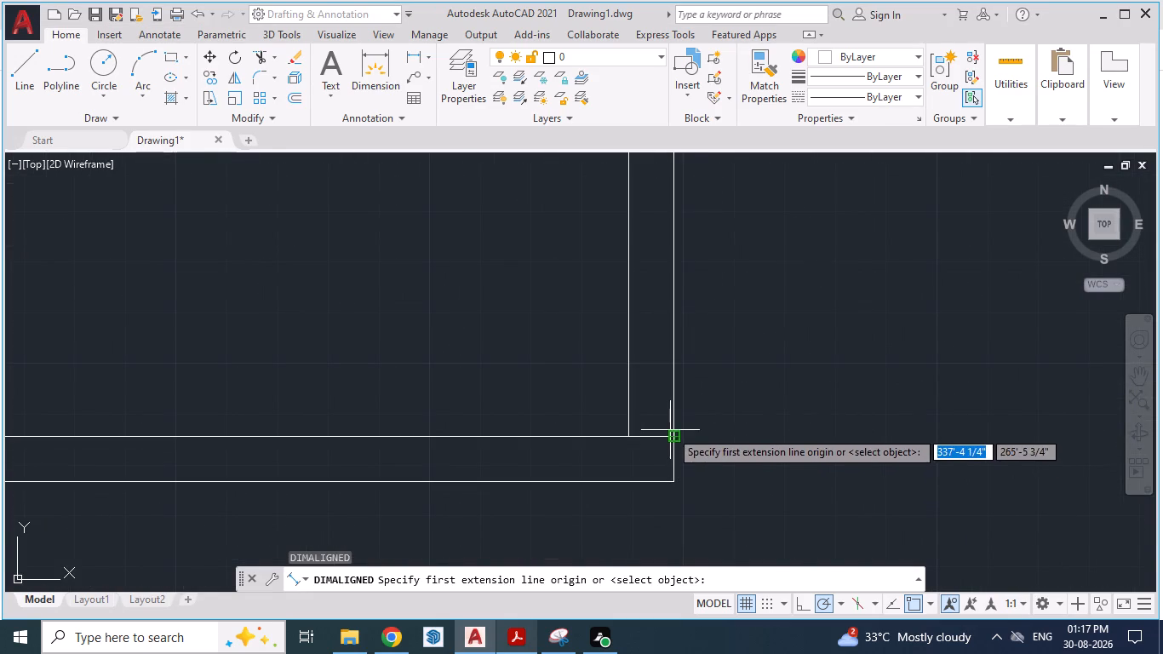
click(674, 434)
scroll(674, 440, down, 5)
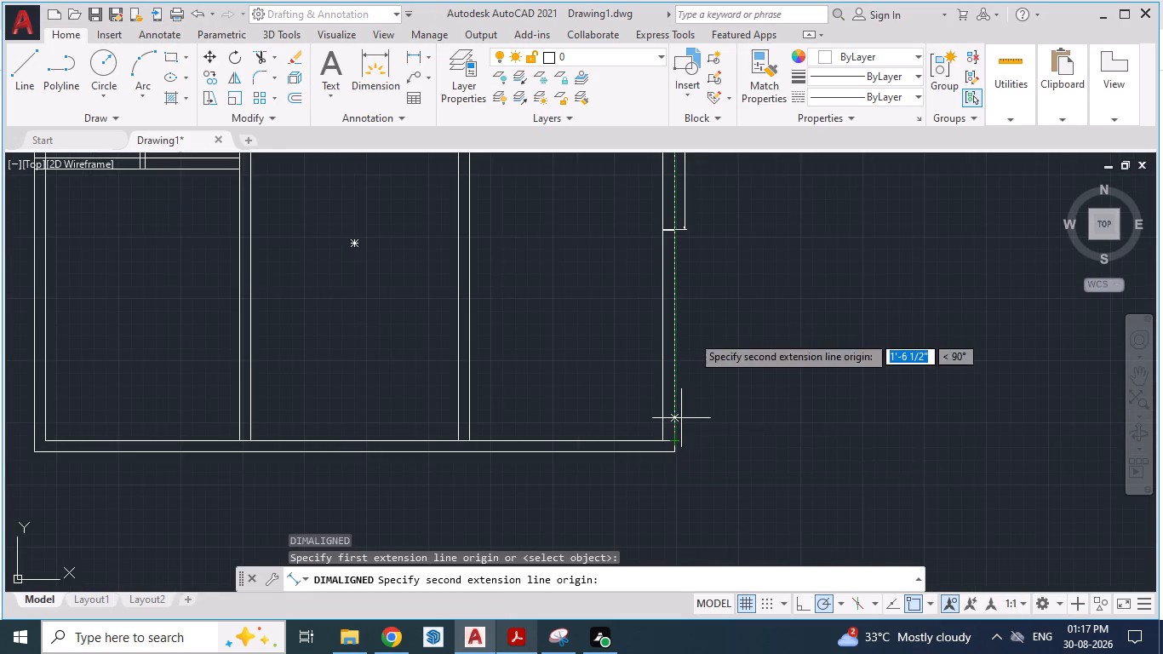
scroll(663, 227, up, 3)
scroll(725, 314, up, 2)
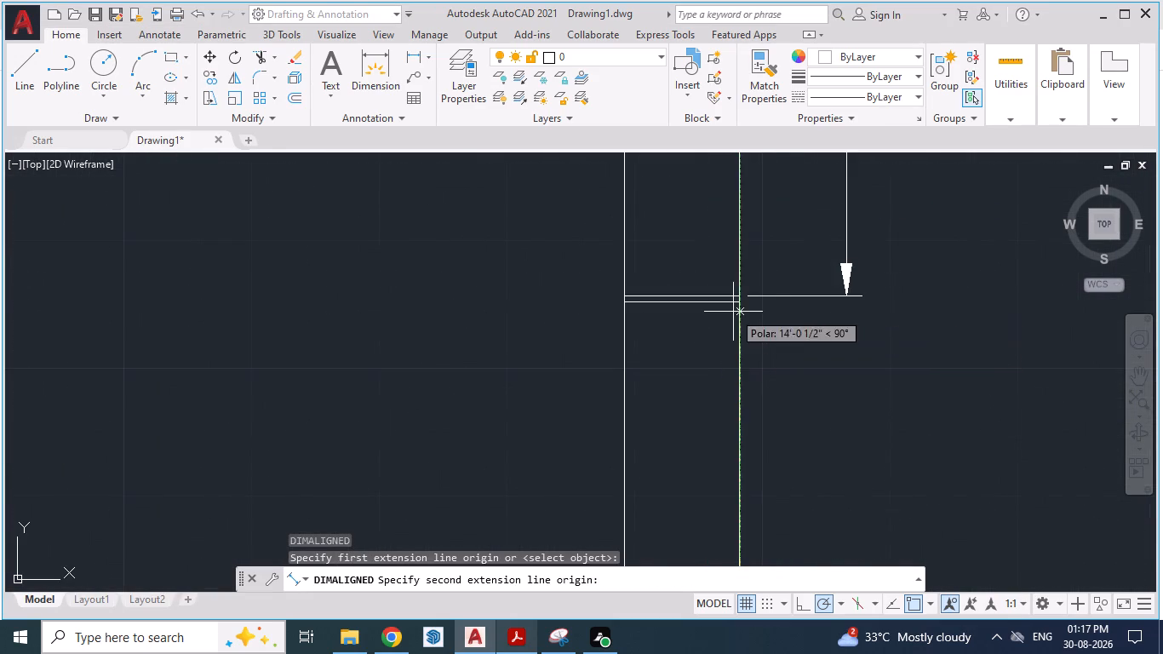
click(736, 303)
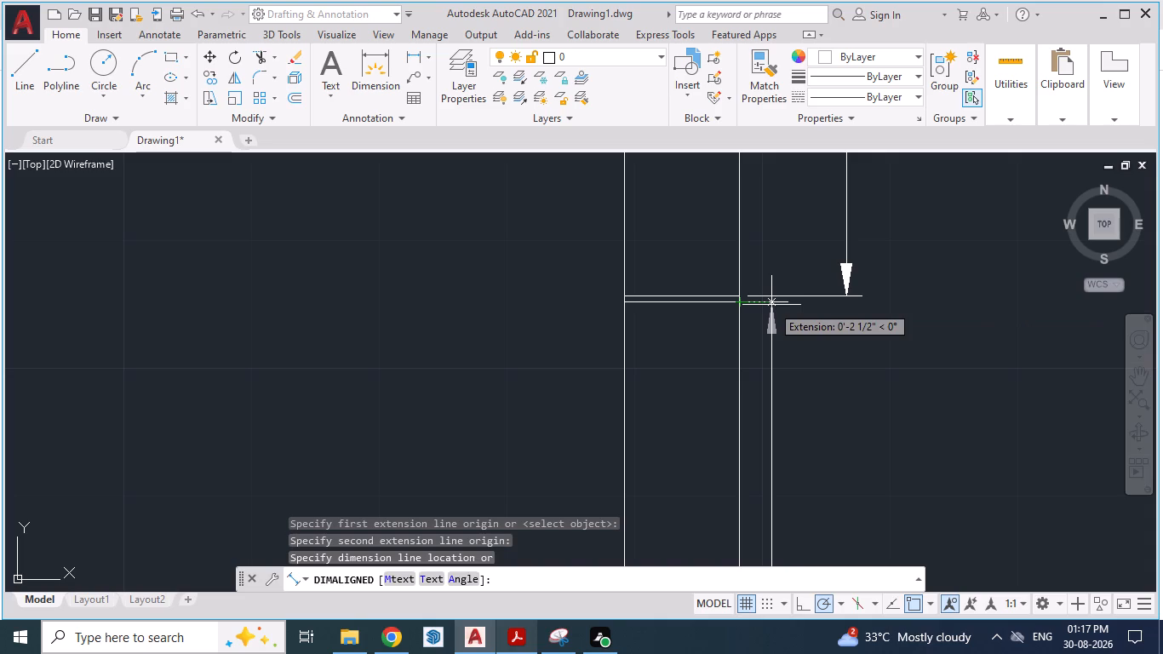
click(771, 305)
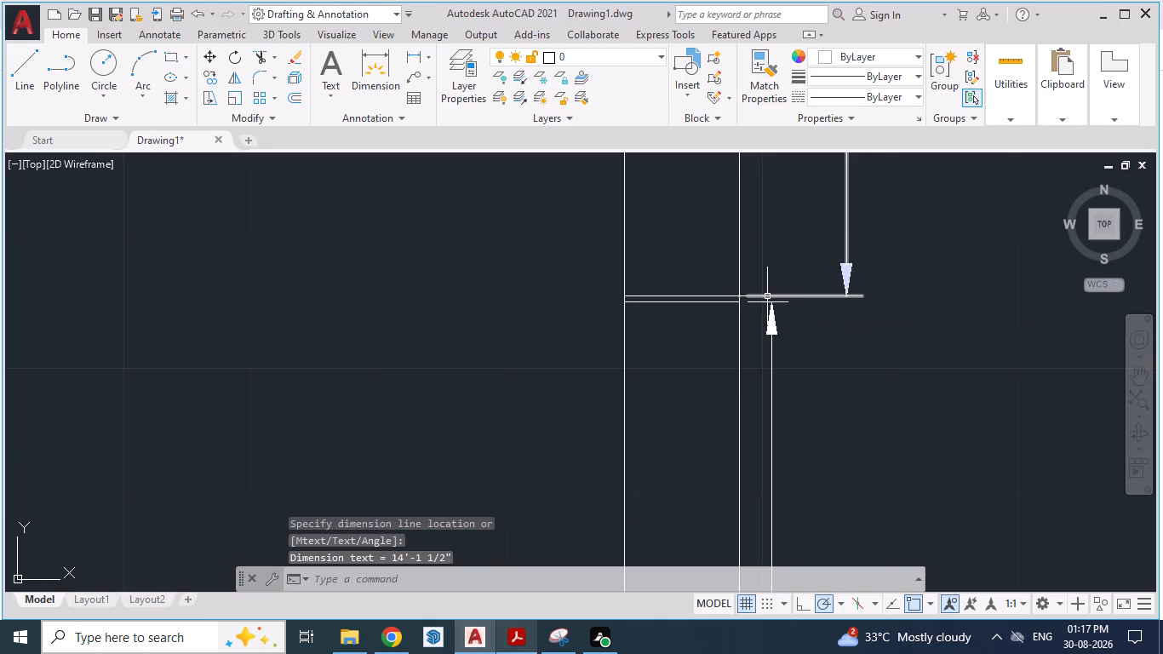
scroll(794, 260, down, 4)
scroll(779, 483, up, 2)
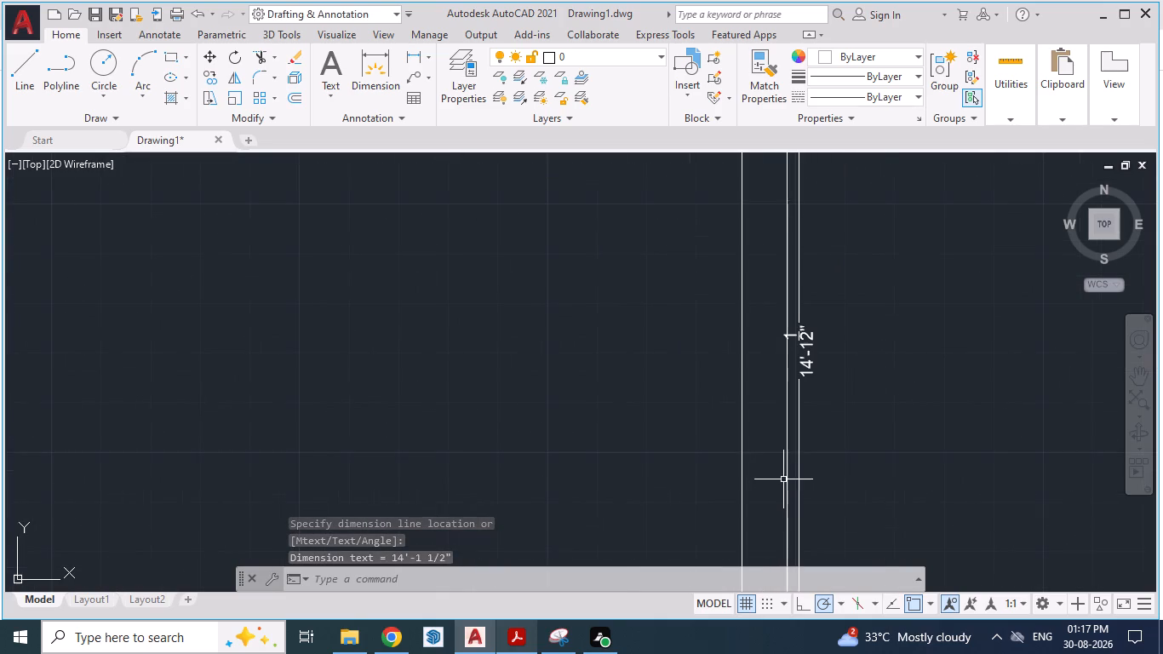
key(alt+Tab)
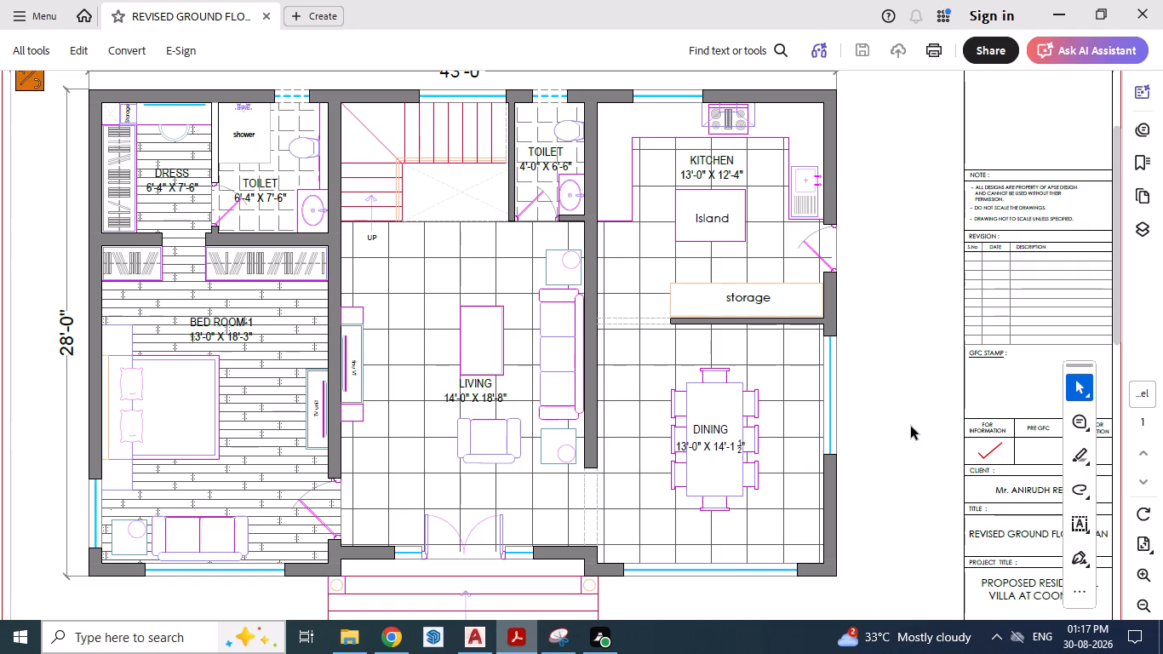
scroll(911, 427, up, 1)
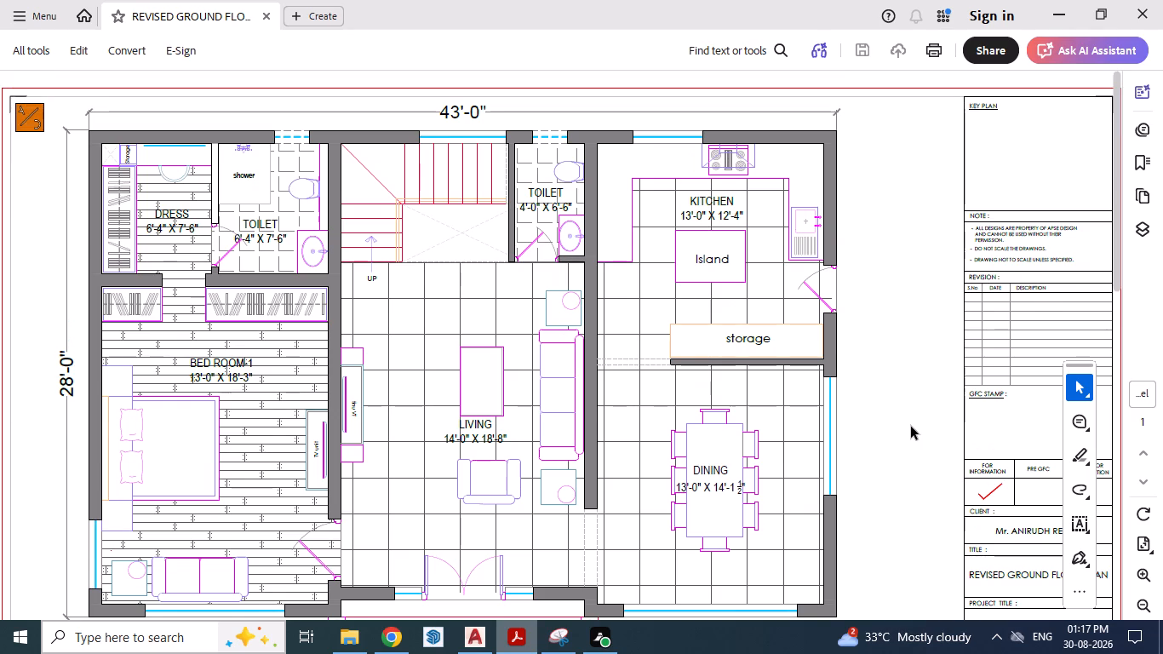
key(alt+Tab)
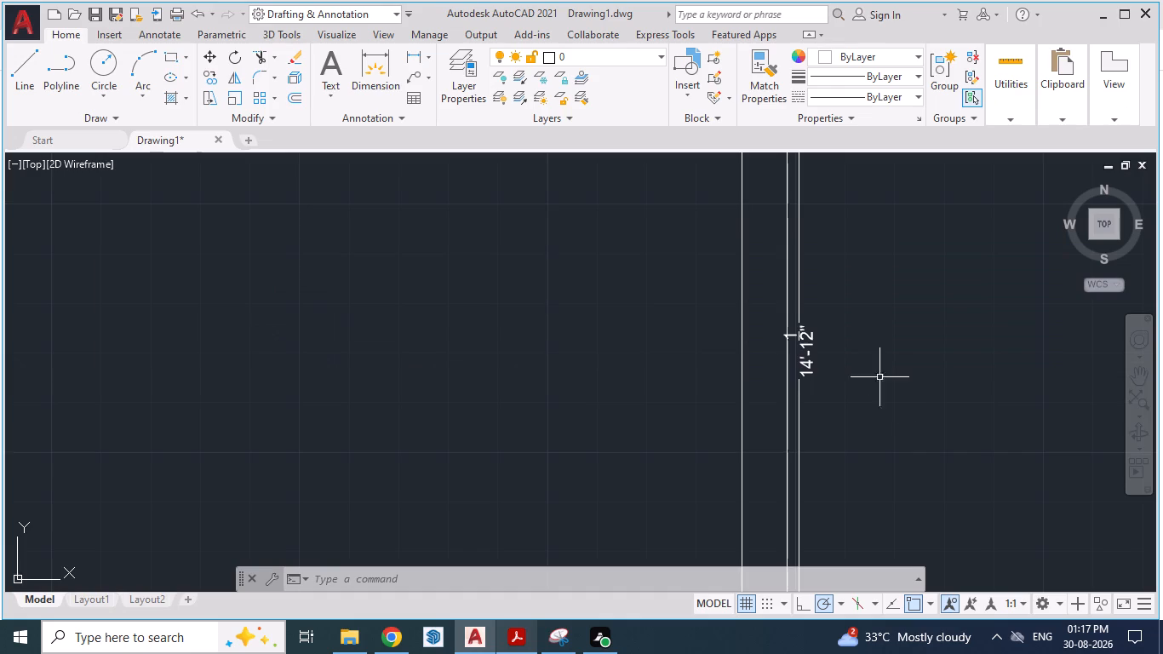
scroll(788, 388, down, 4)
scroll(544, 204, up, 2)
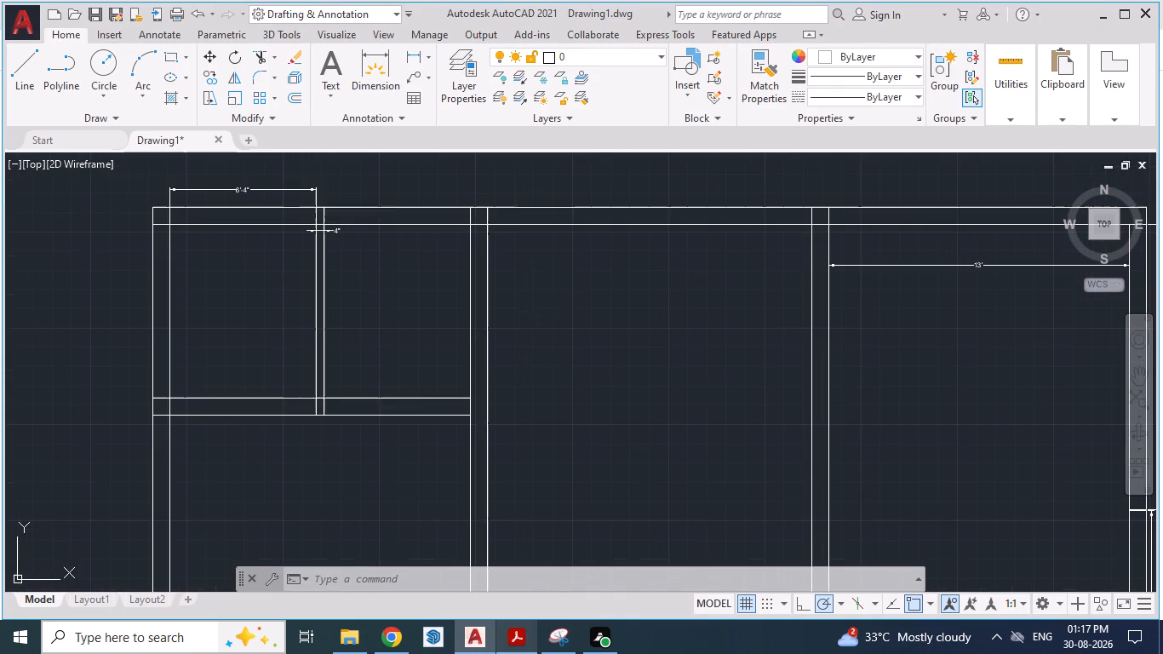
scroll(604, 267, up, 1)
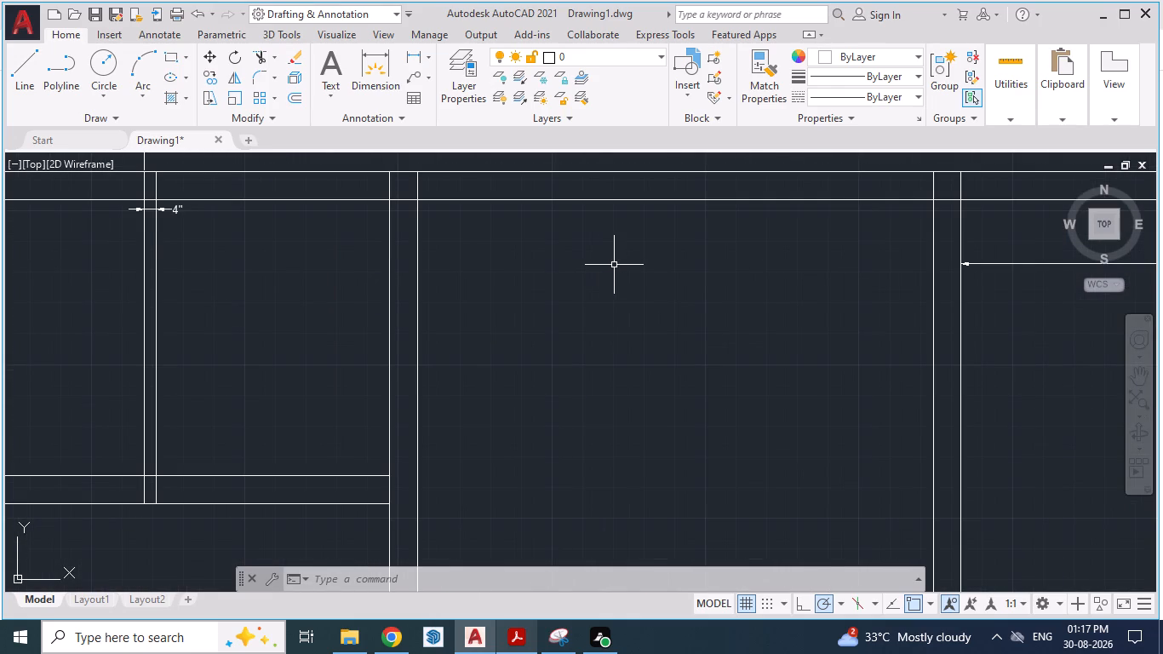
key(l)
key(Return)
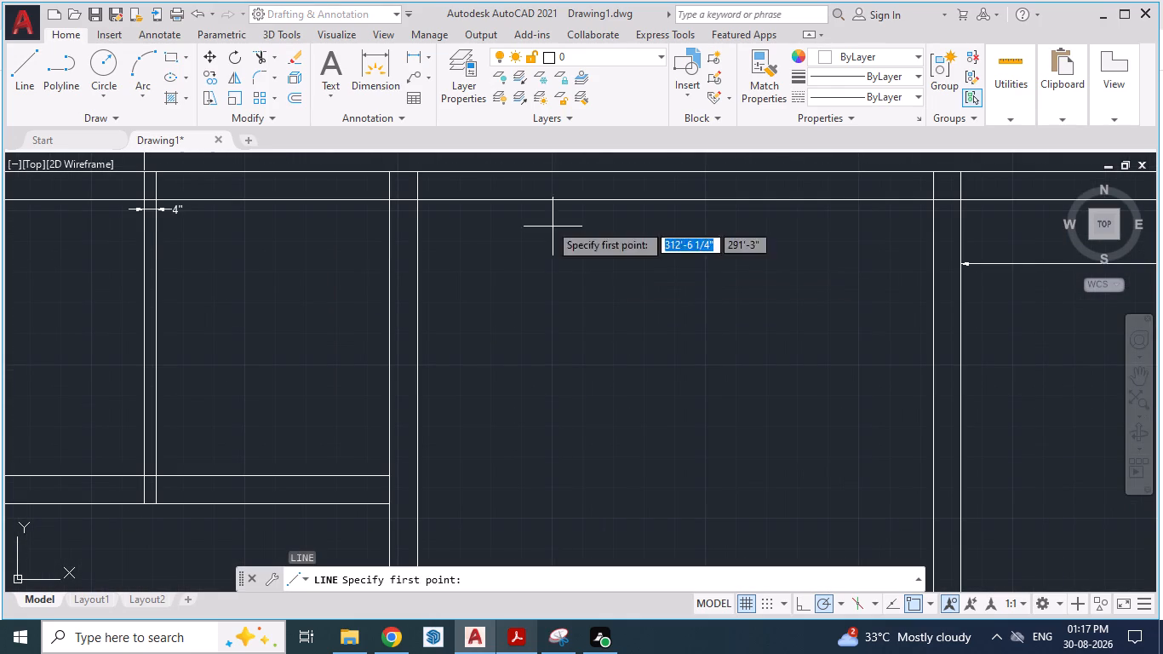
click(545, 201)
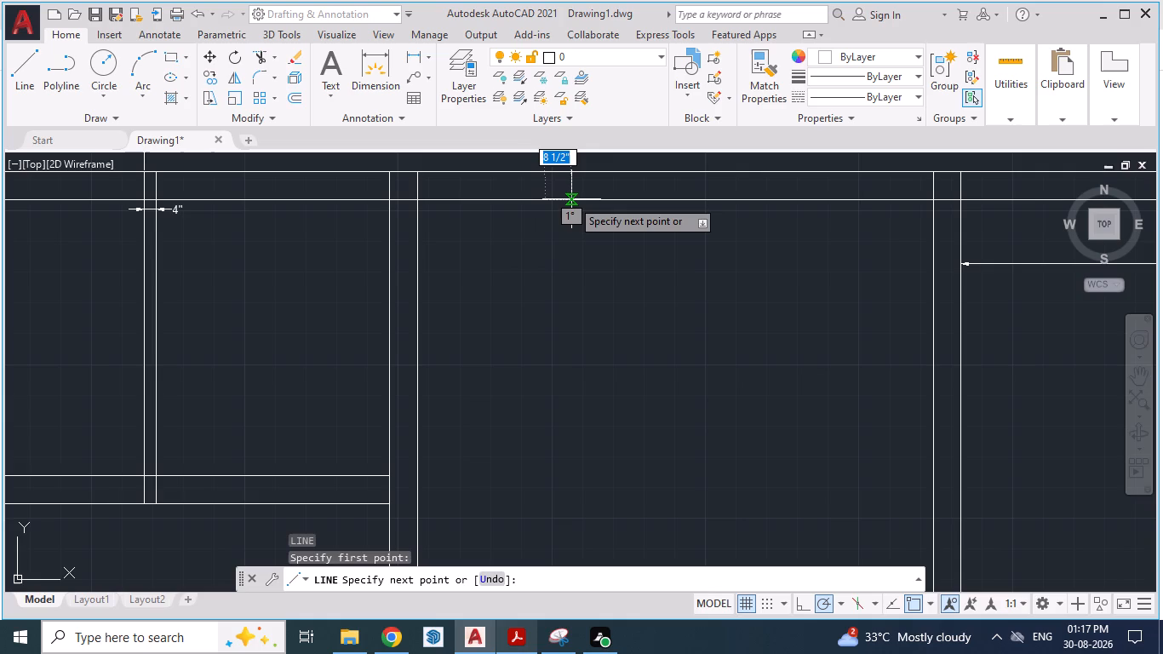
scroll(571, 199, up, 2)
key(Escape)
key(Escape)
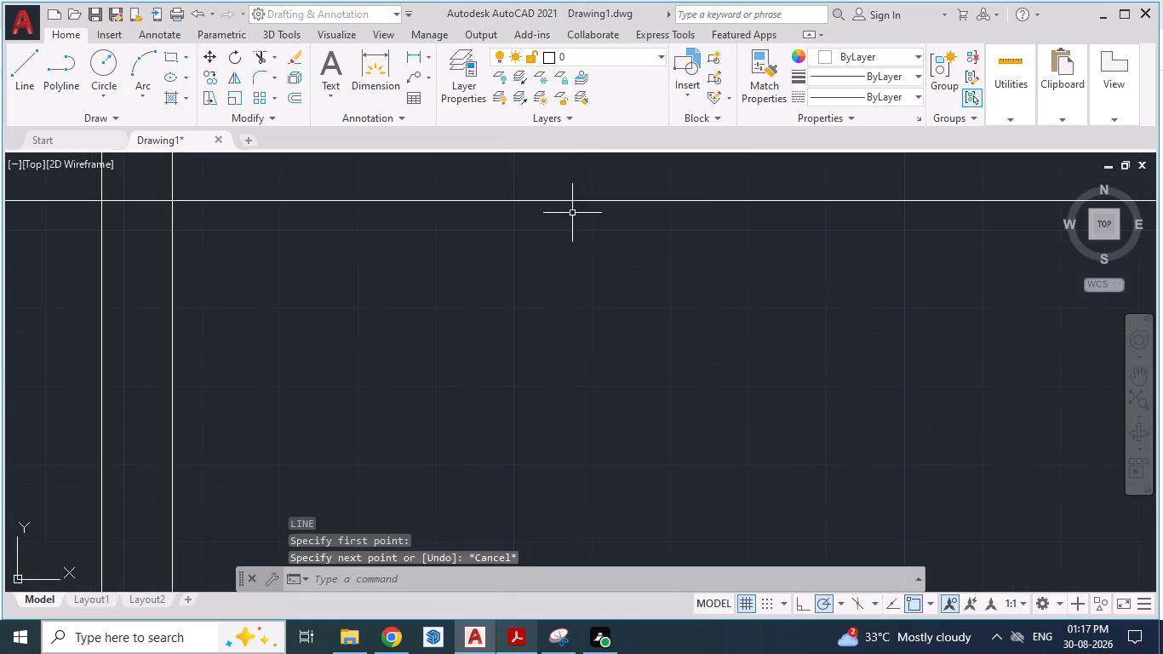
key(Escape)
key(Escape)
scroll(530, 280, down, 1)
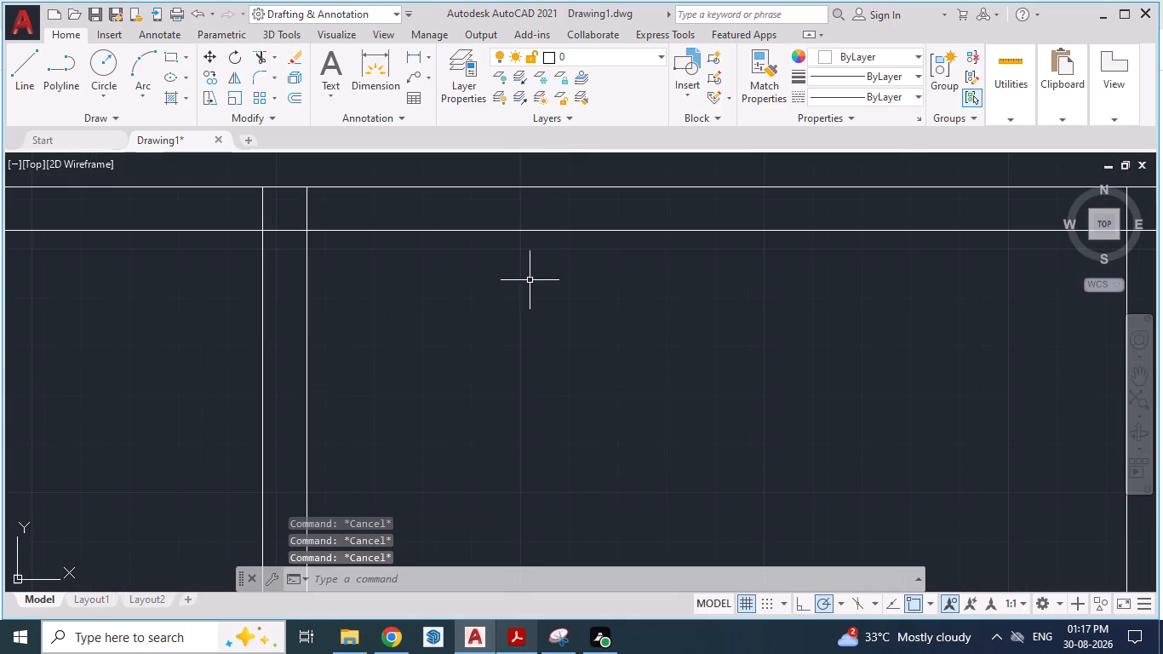
Trim the top wall's inner face line between the two partition walls of the middle bay.
text(TR)
key(Return)
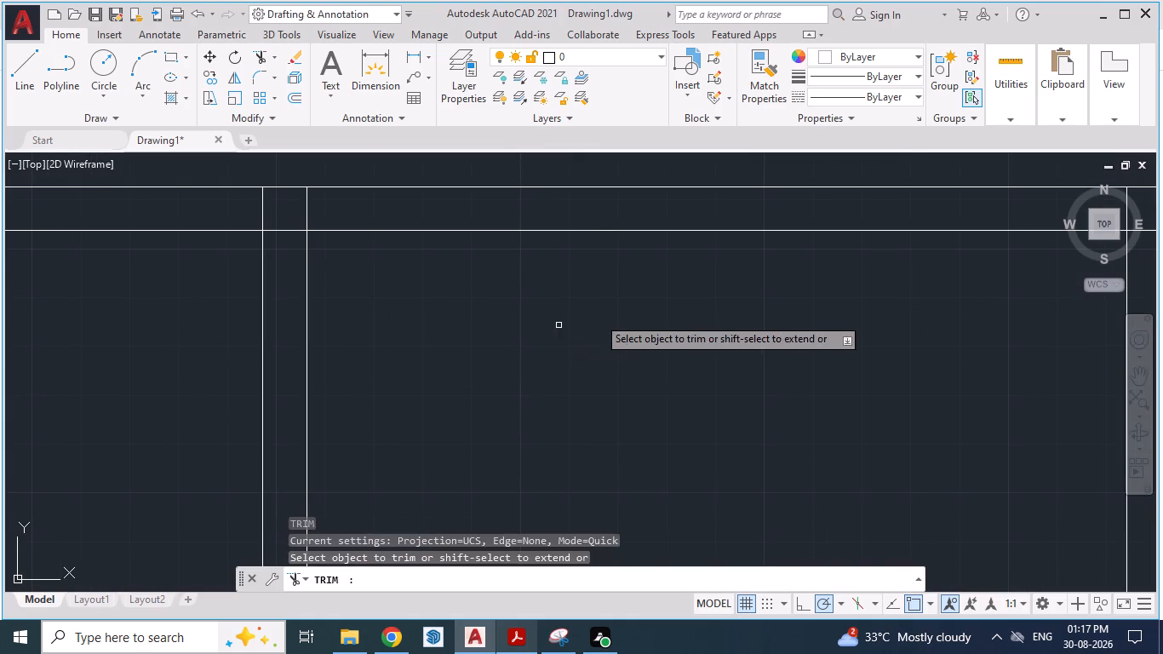
click(595, 233)
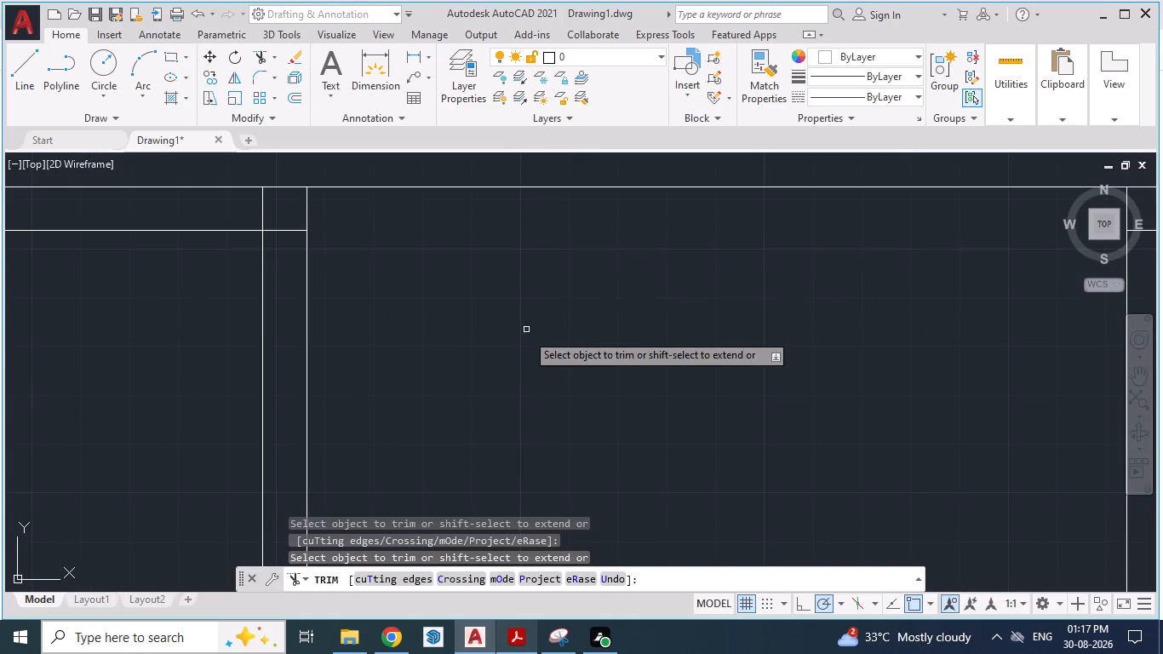
key(Escape)
Draw a separate line along the top wall's inner face across the middle bay, between the facing sides of its two partition walls.
key(l)
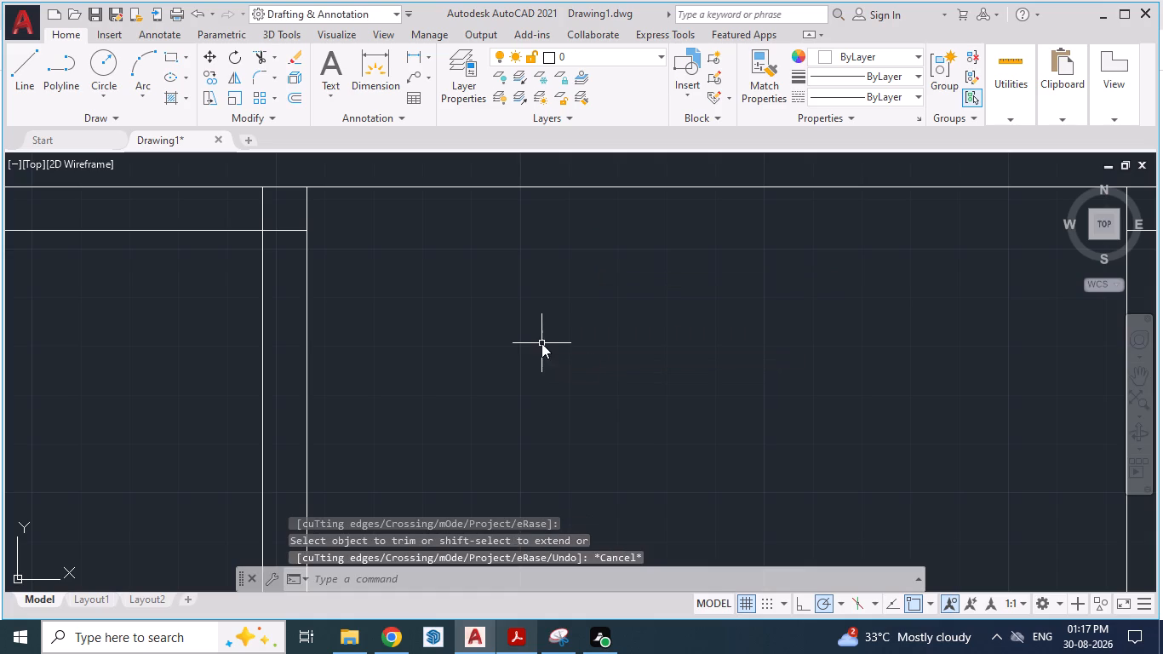
key(Return)
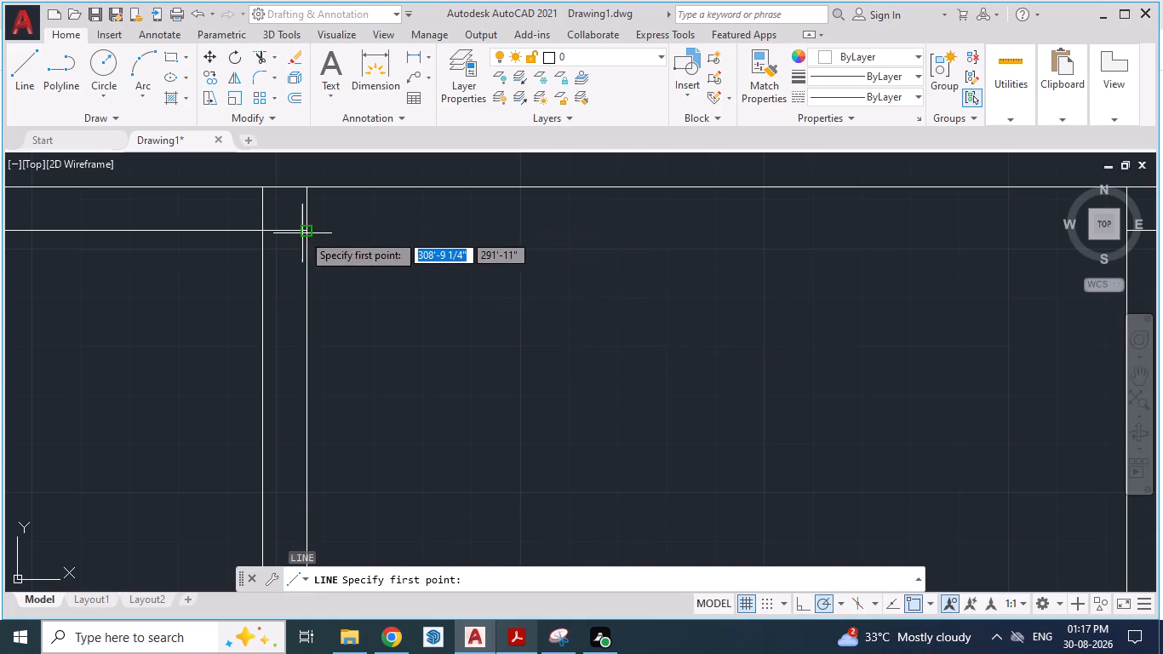
click(302, 233)
scroll(329, 240, down, 2)
scroll(661, 250, up, 1)
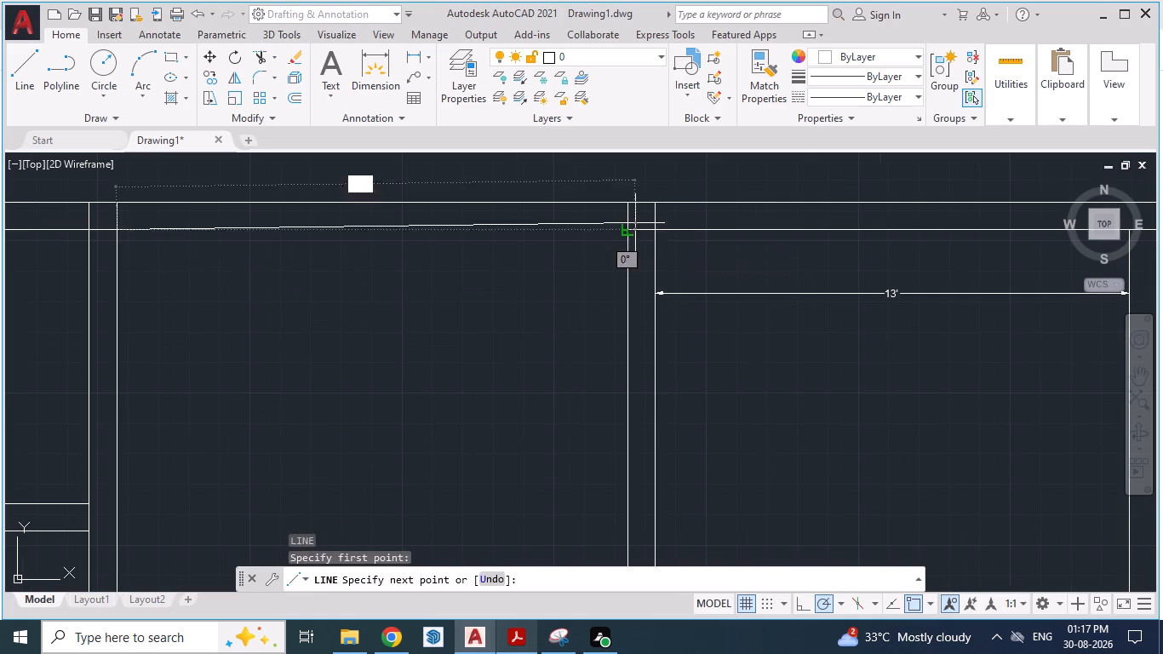
click(622, 232)
key(Return)
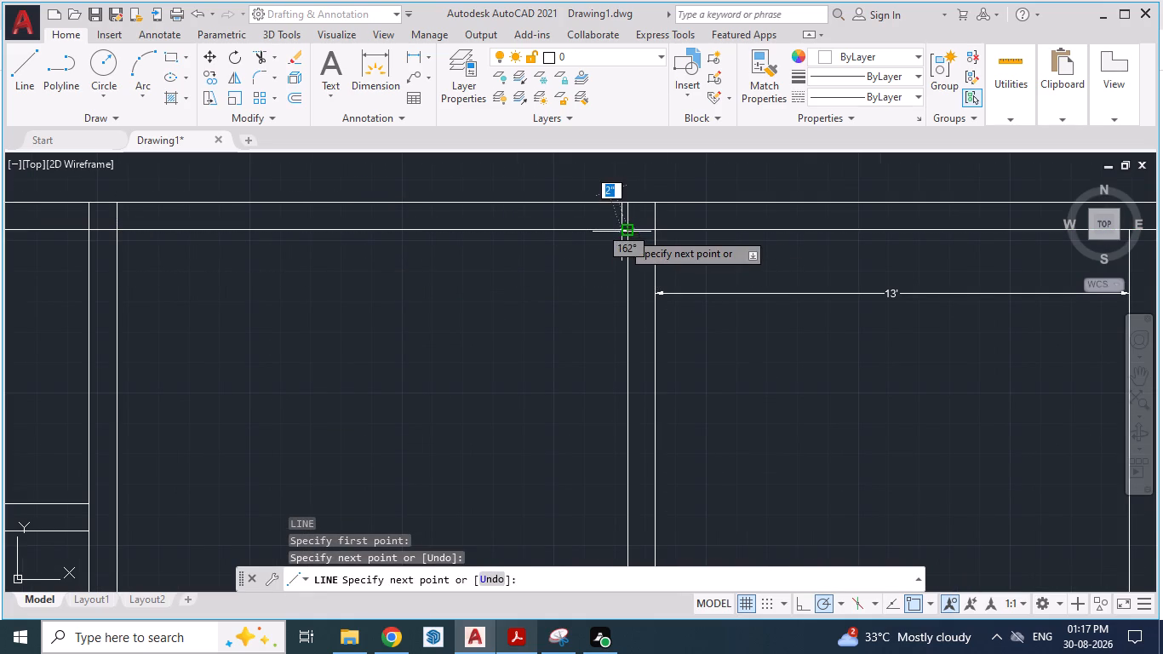
key(Escape)
Check the toilet depth in the PDF and offset the middle bay's top inner line downward by 6'6".
key(alt+Tab)
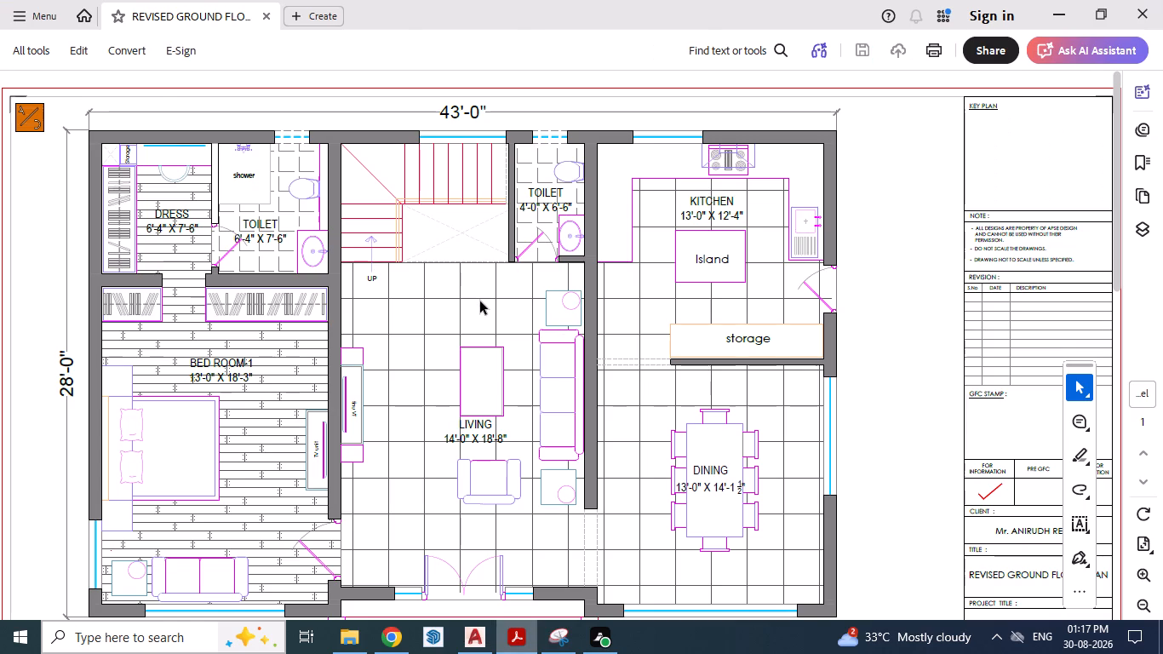
key(alt+Tab)
key(o)
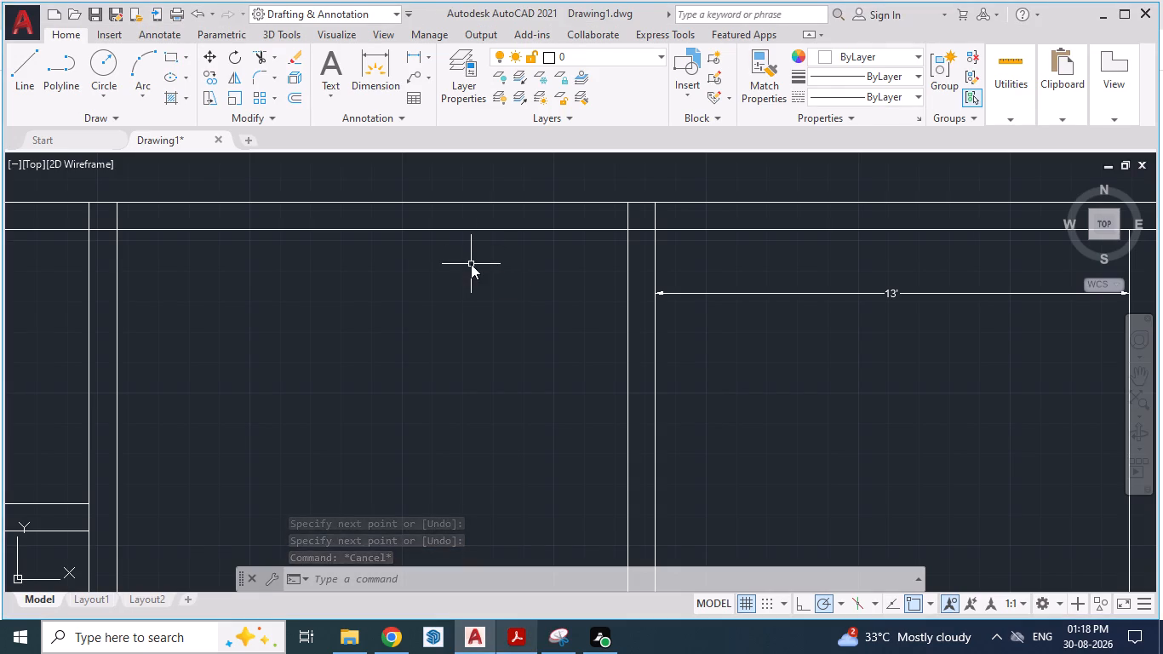
key(Return)
key(6)
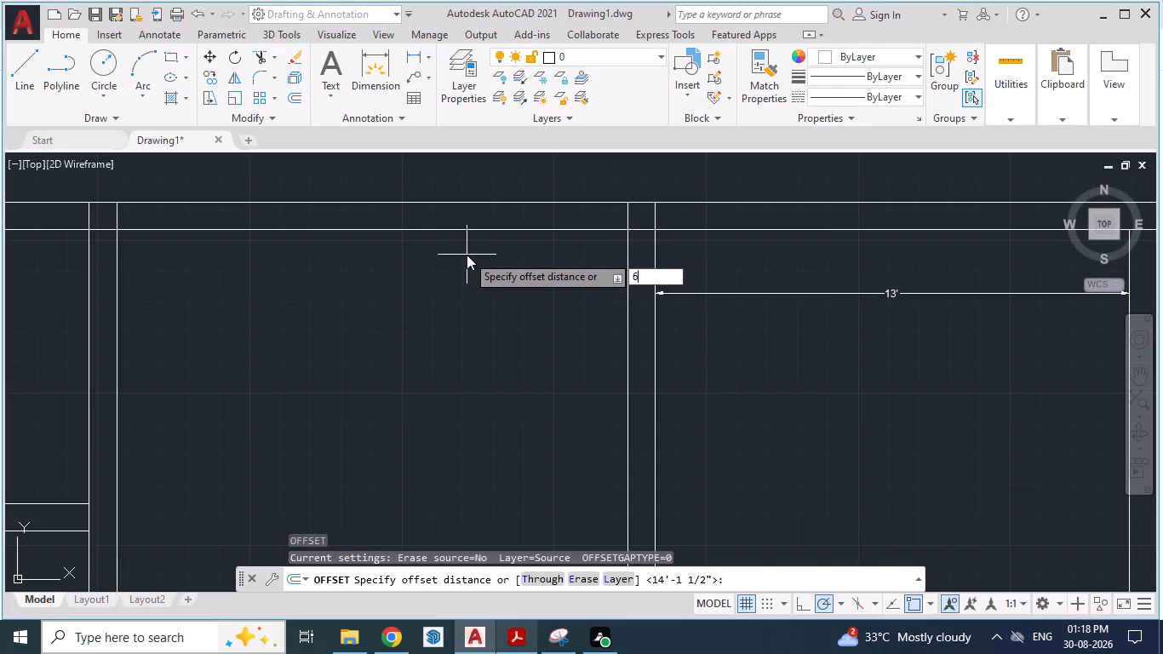
text('6")
key(Return)
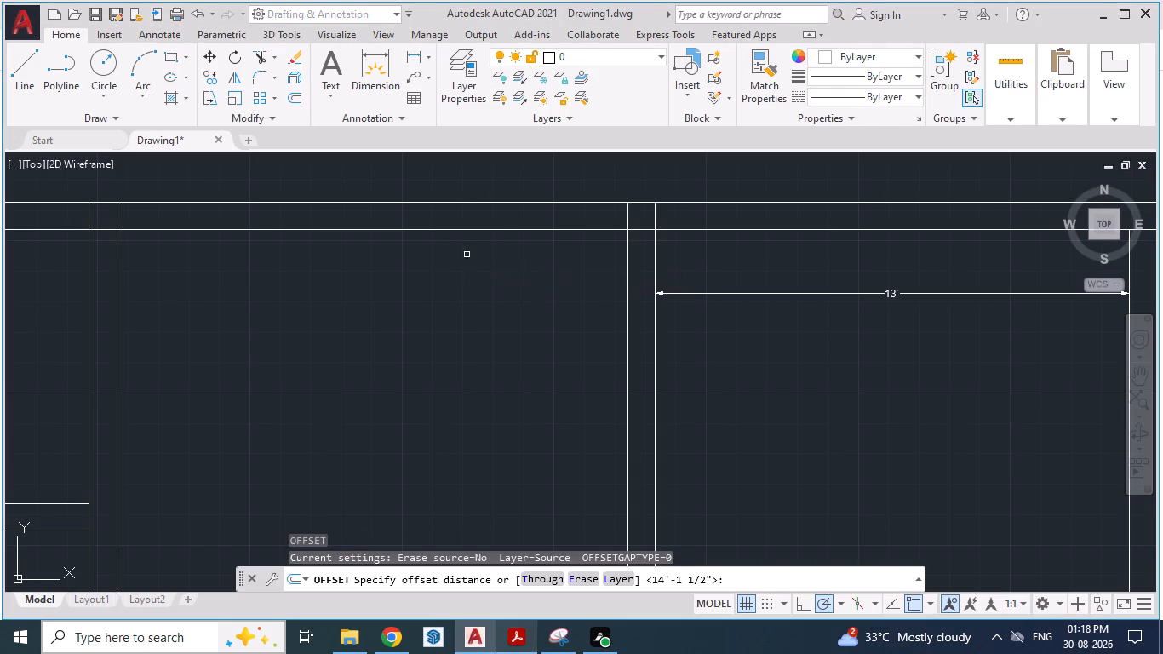
drag(450, 228, 452, 303)
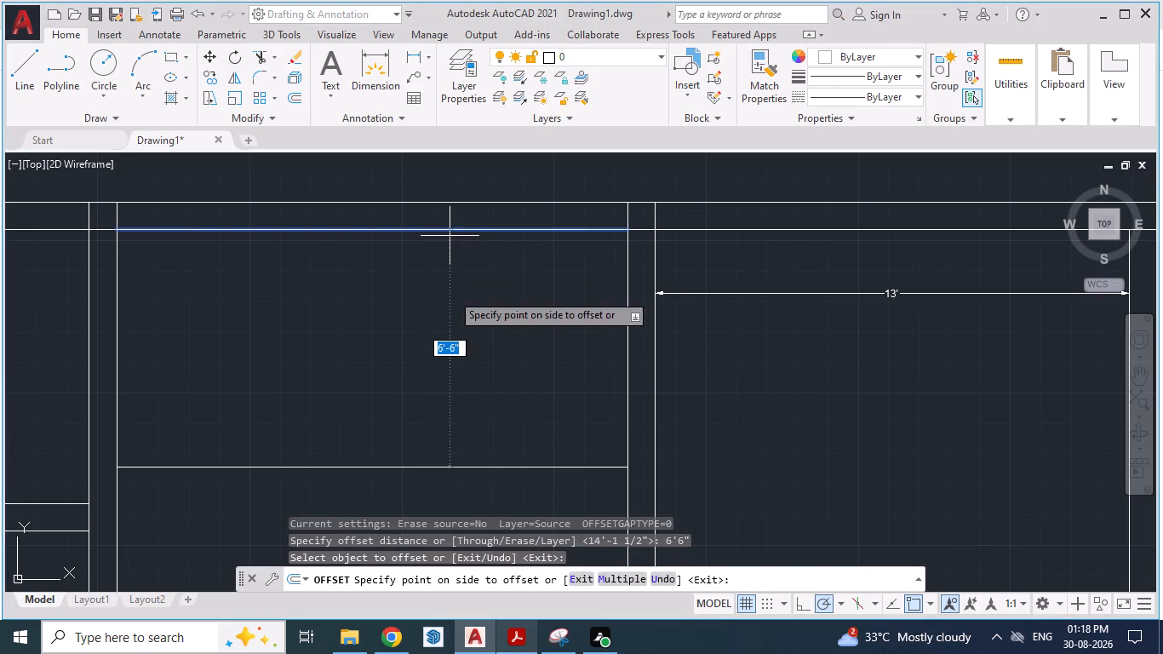
drag(452, 303, 453, 313)
click(453, 313)
scroll(475, 270, down, 2)
Examine the living room's labelled size and layout in the PDF plan against the drawn middle bay.
key(alt+Tab)
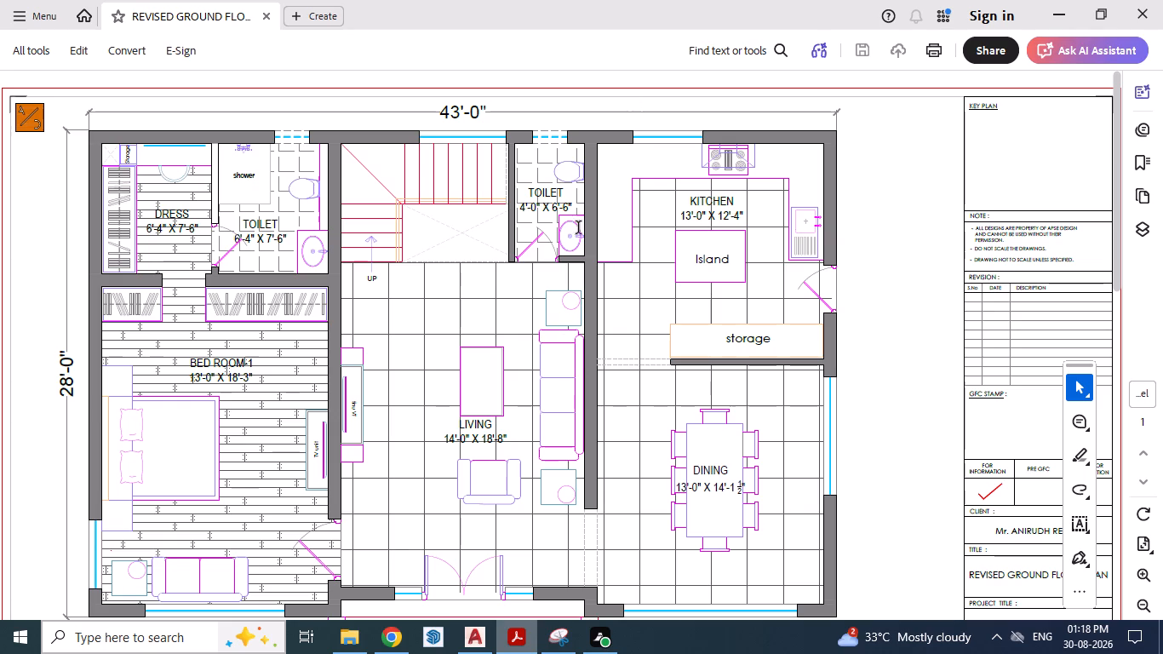
scroll(577, 236, down, 1)
scroll(573, 320, down, 1)
key(alt+Tab)
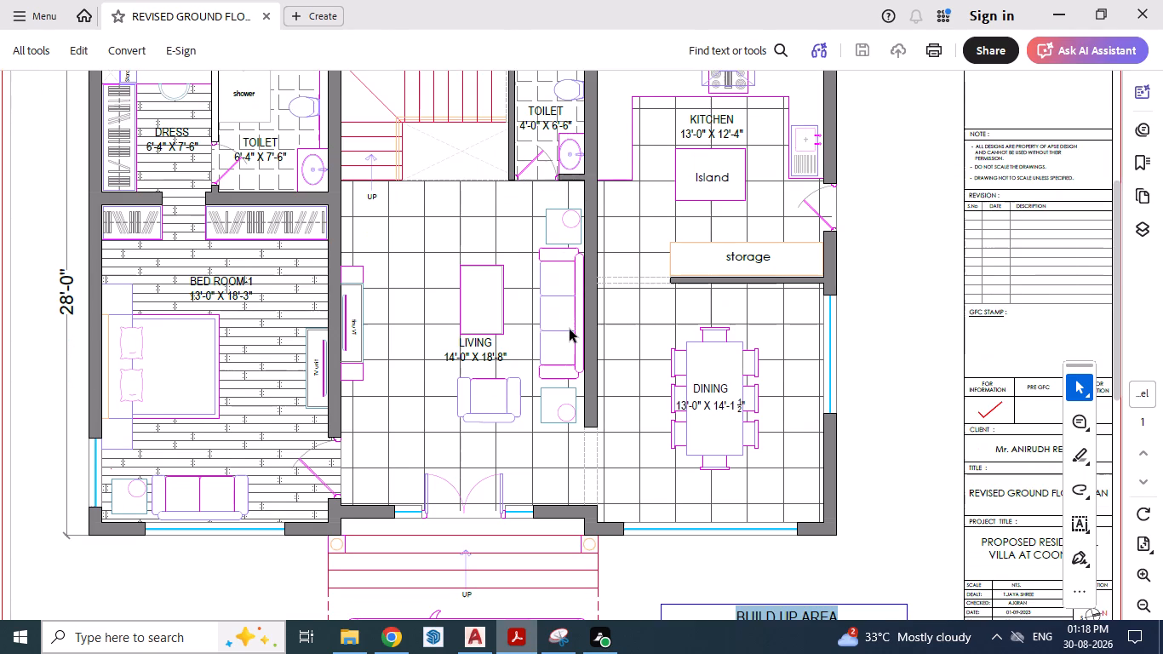
key(alt+Tab)
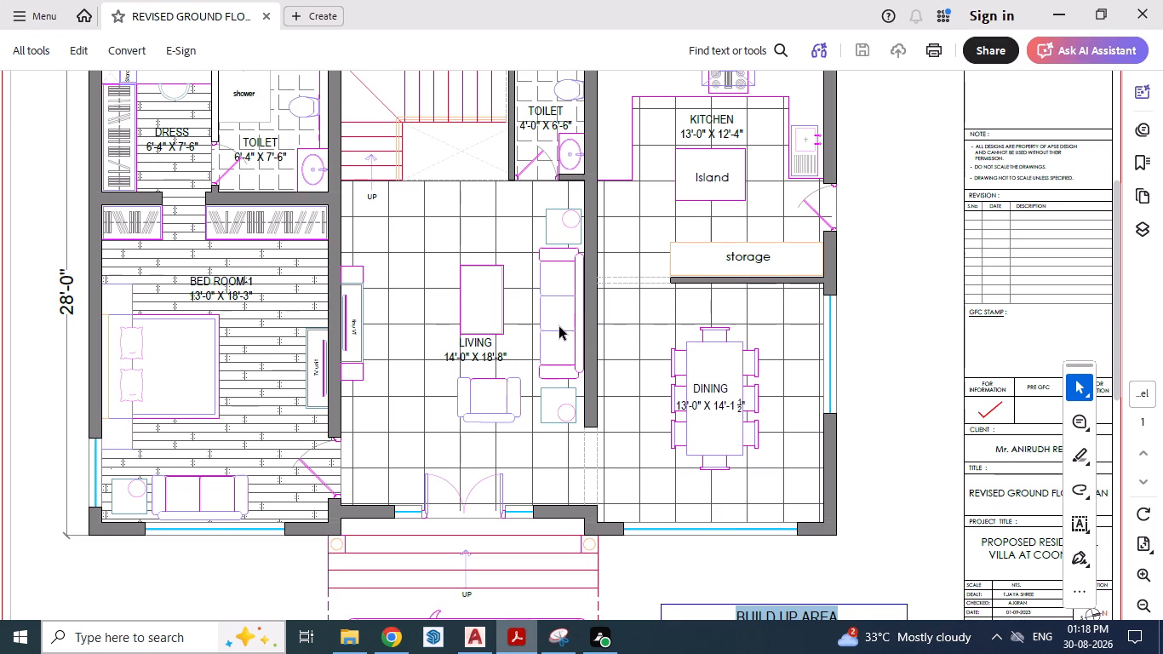
scroll(529, 416, up, 1)
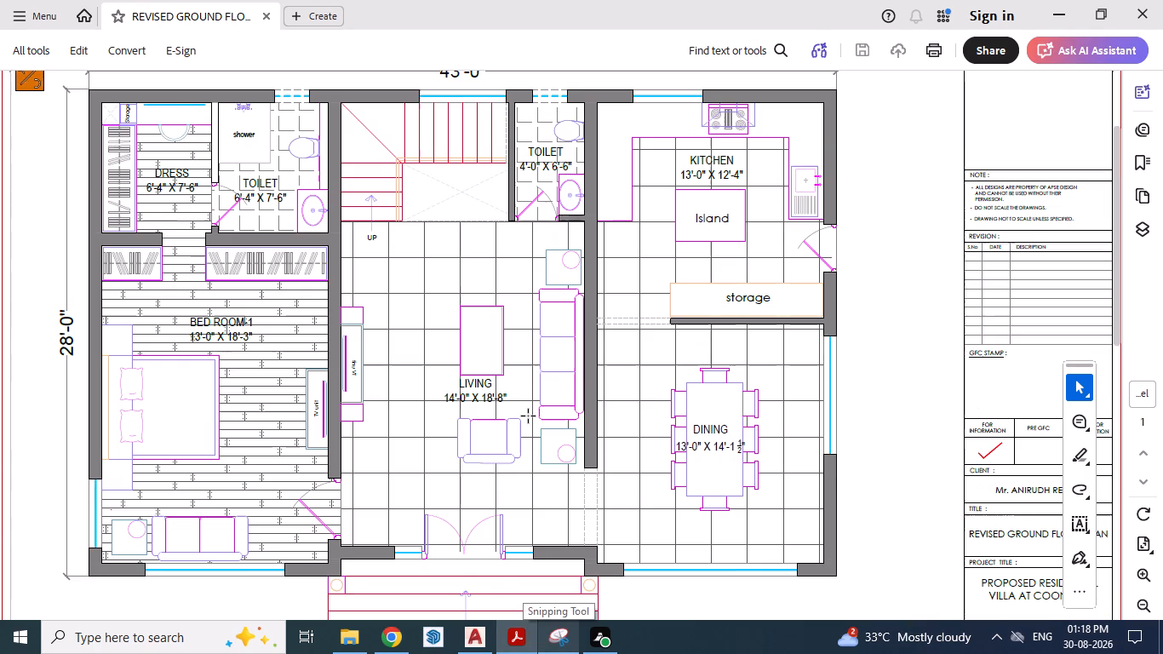
click(478, 641)
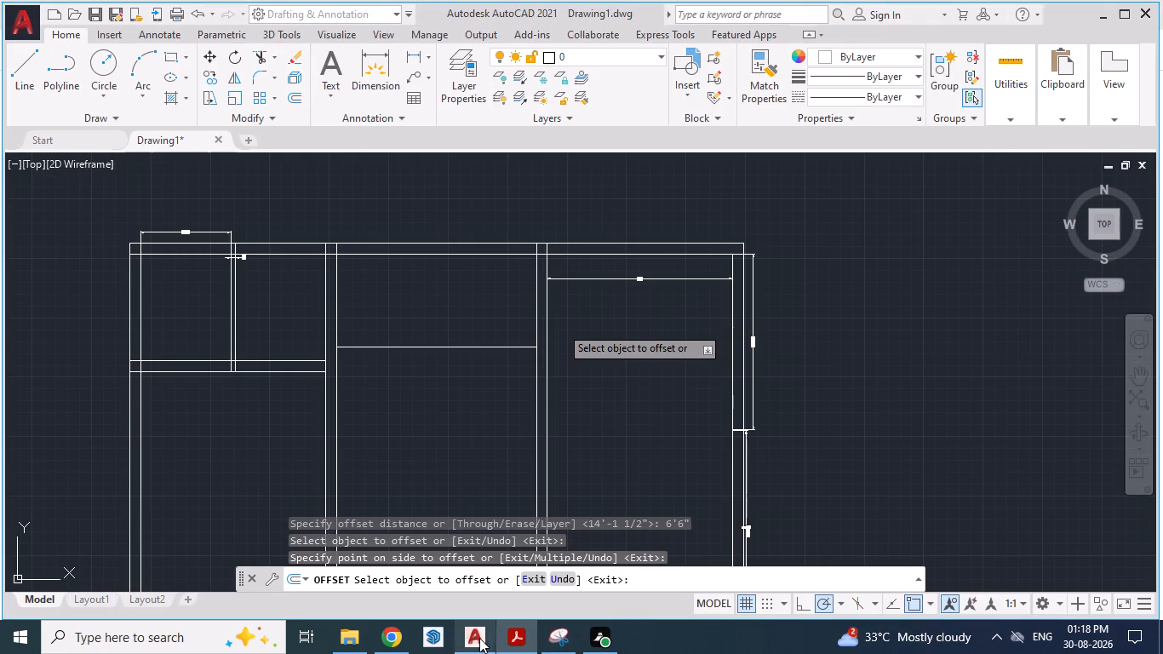
scroll(467, 375, down, 1)
scroll(455, 407, up, 1)
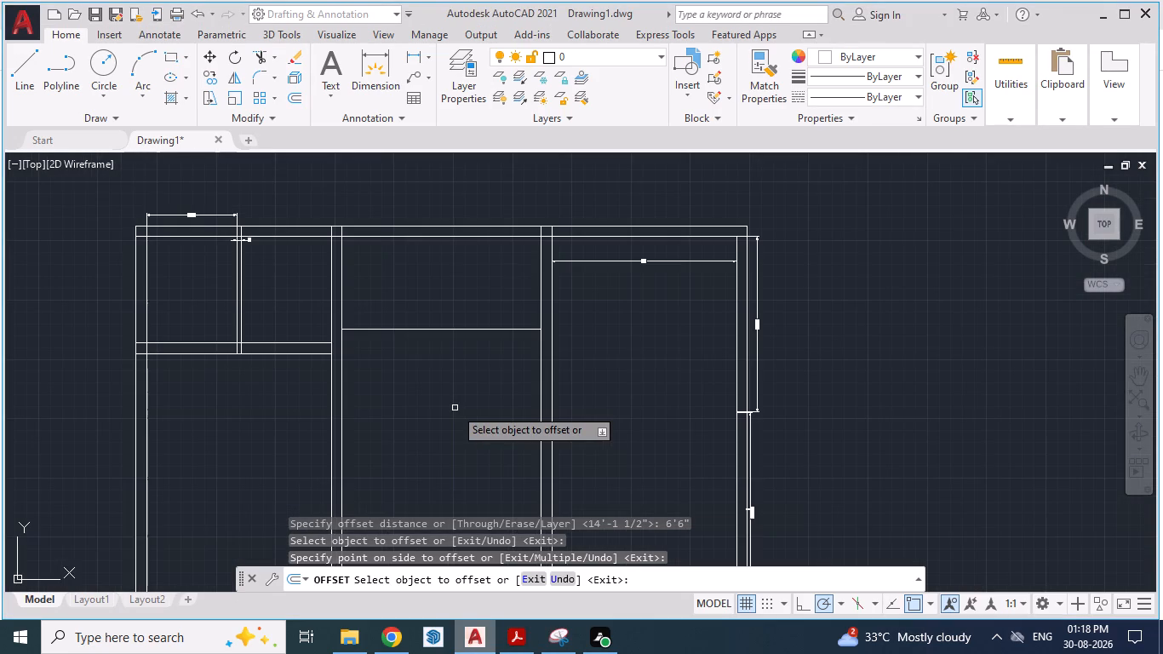
Add an aligned dimension for the living room's width, between the inner faces of the middle bay's two partition walls.
text(DA)
key(Return)
key(Escape)
key(Escape)
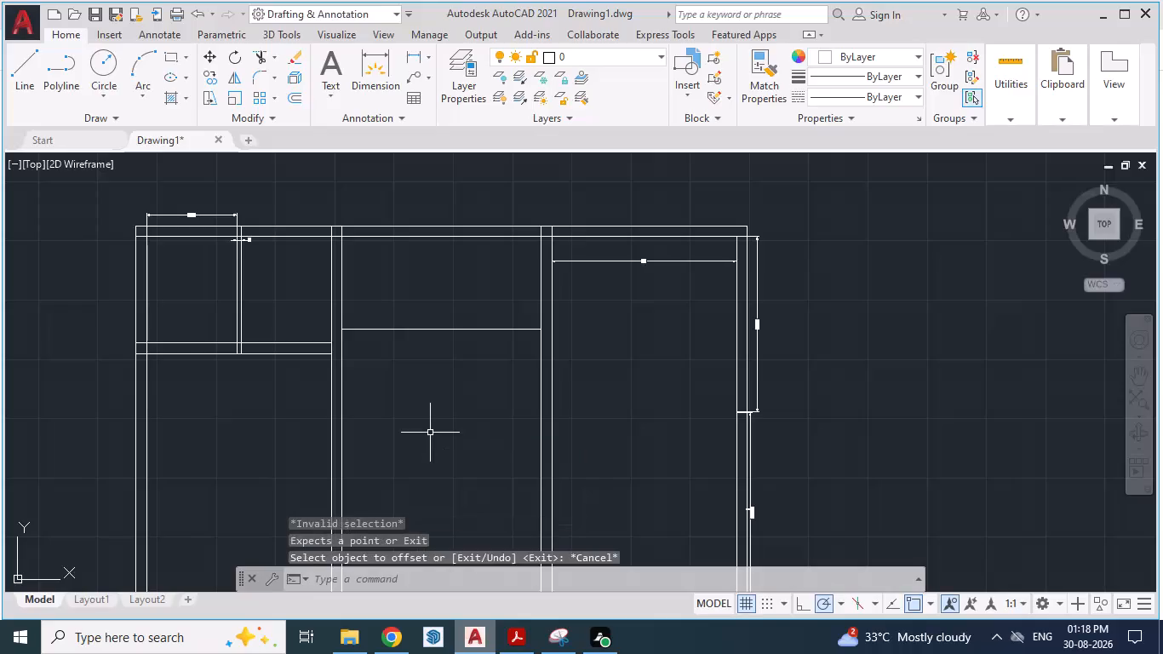
key(Escape)
text(DA)
key(Return)
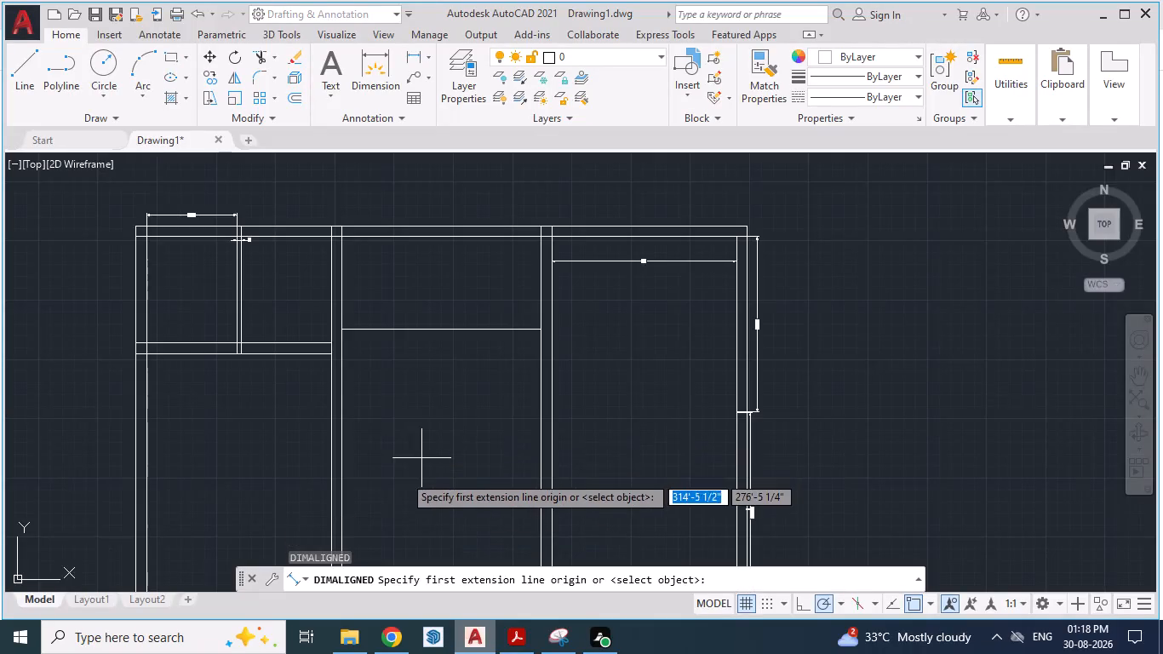
click(341, 448)
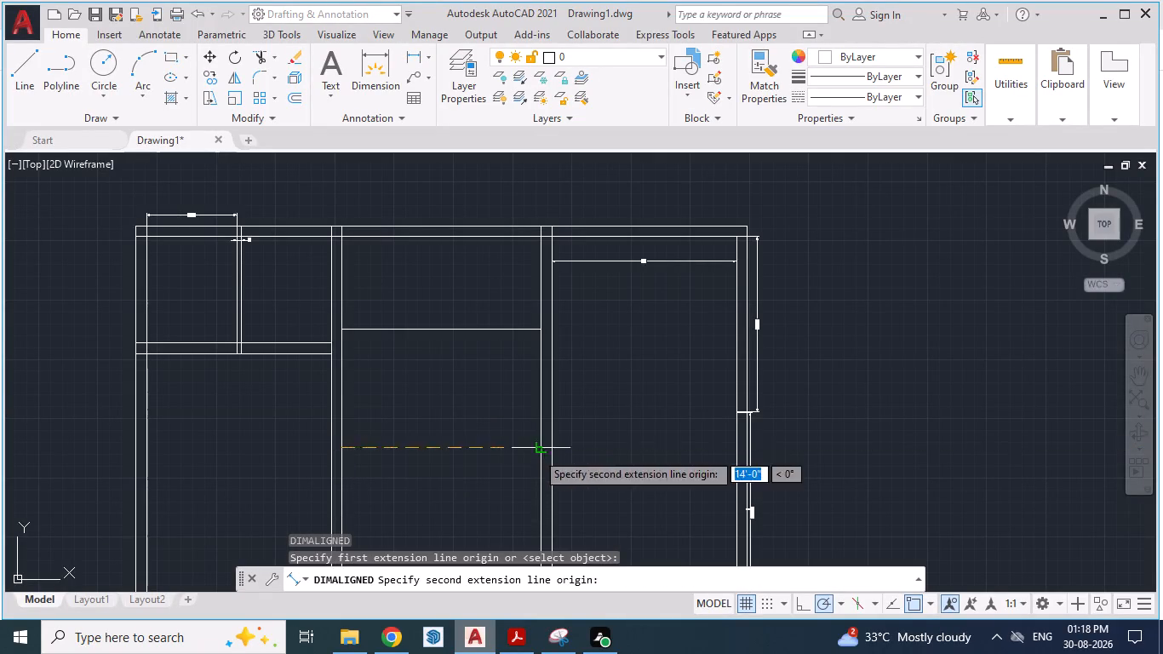
click(540, 450)
click(534, 457)
Compare the living room and its bottom wall in the PDF plan with the bottom of the drawn middle bay.
scroll(463, 468, up, 3)
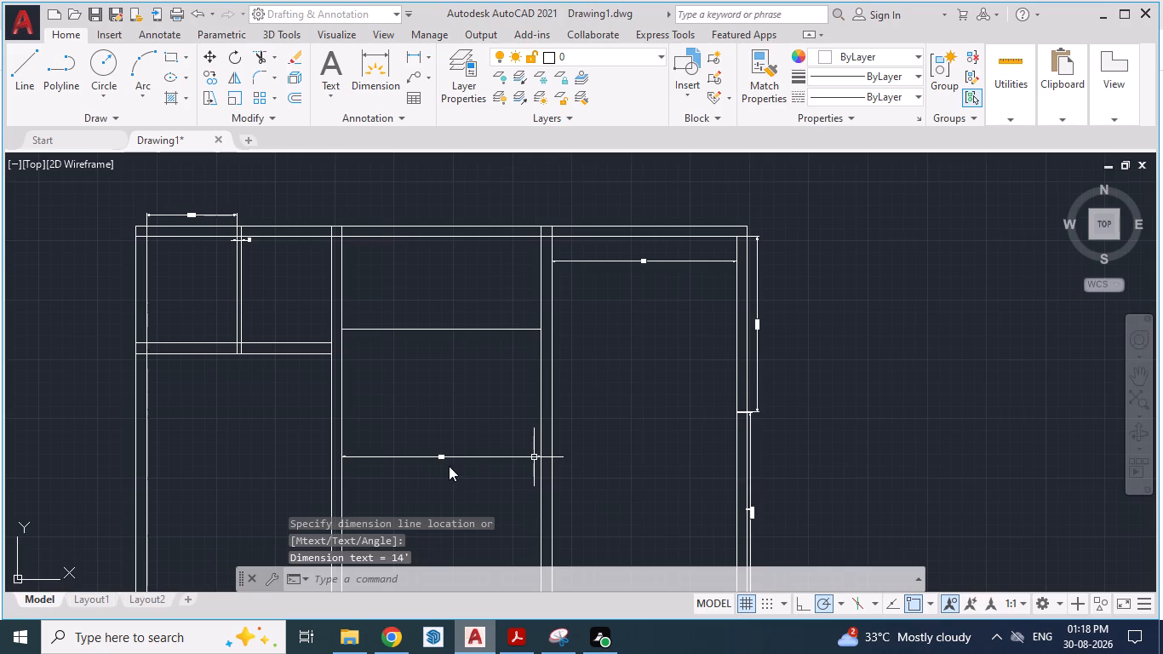
scroll(449, 466, up, 3)
key(alt+Tab)
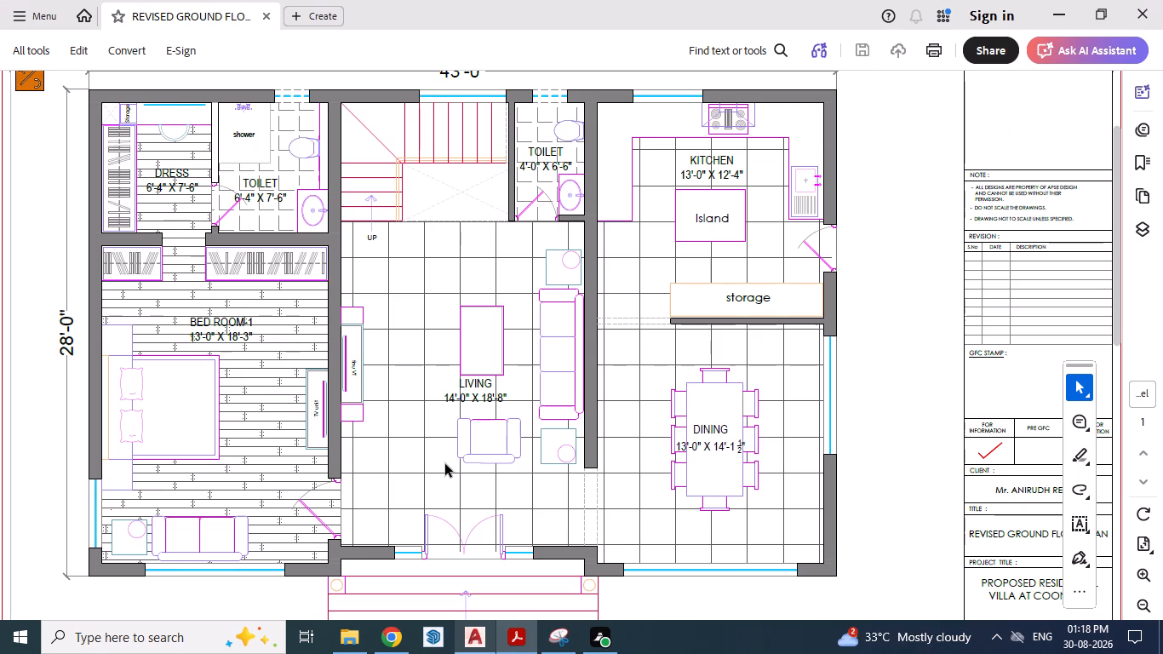
key(alt+Tab)
scroll(452, 360, down, 4)
scroll(421, 458, up, 1)
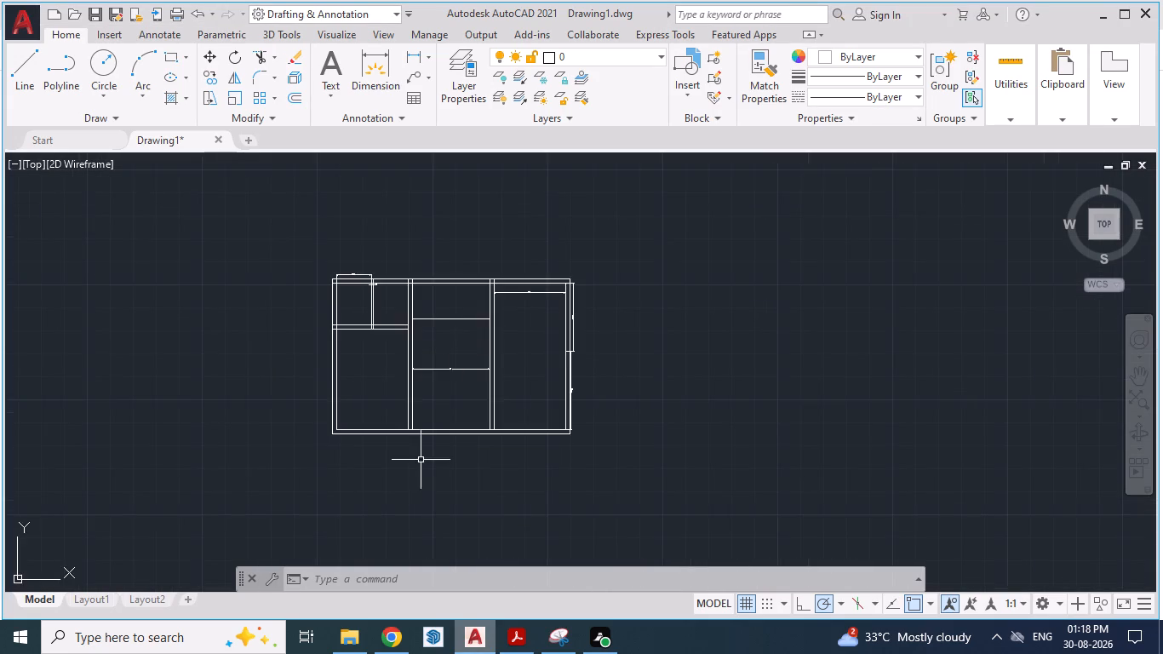
scroll(425, 454, up, 2)
key(alt+Tab)
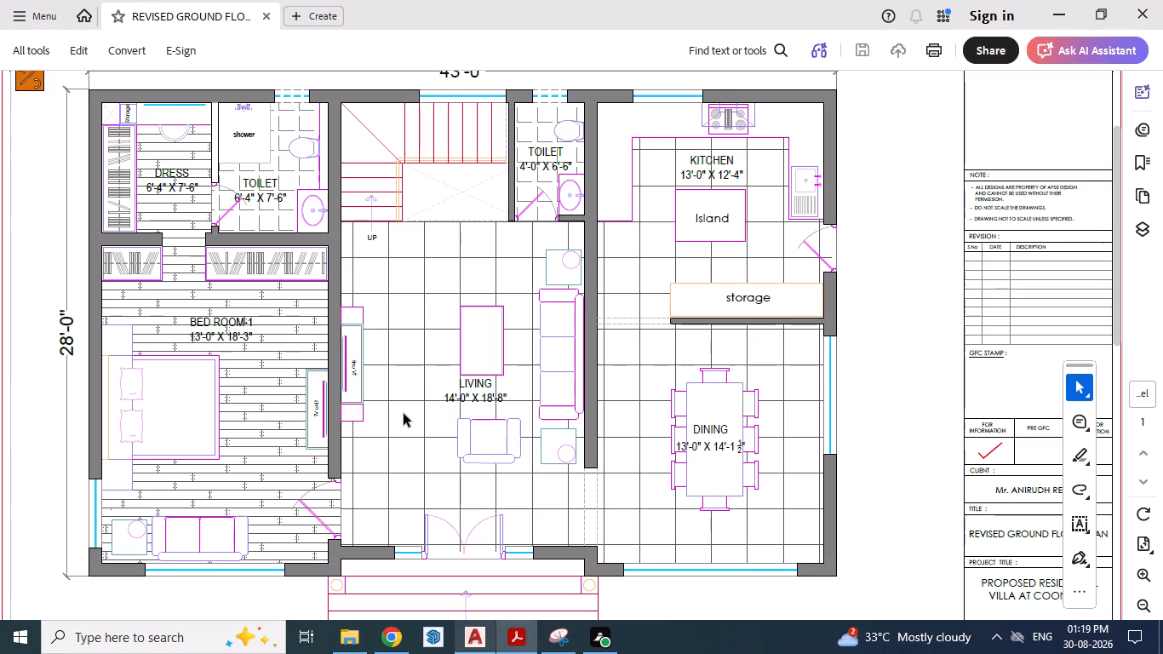
key(alt+Tab)
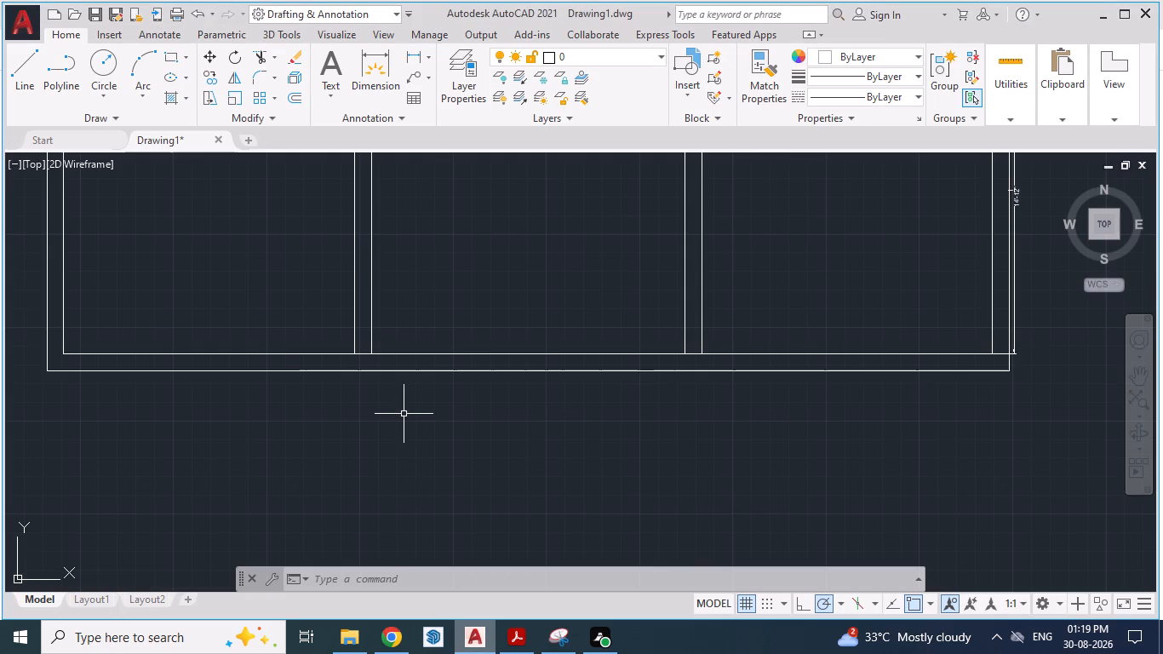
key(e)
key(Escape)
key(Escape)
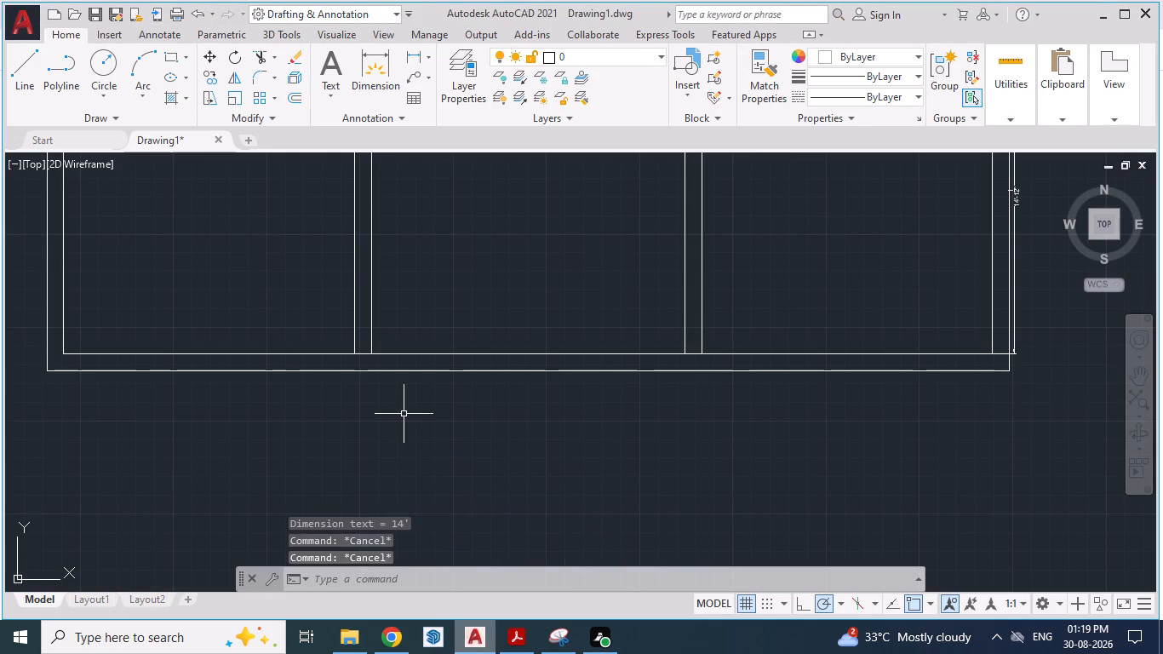
Draw a line continuing the left partition's living-room face across the bottom wall to its outer line.
key(l)
key(Return)
scroll(404, 414, up, 1)
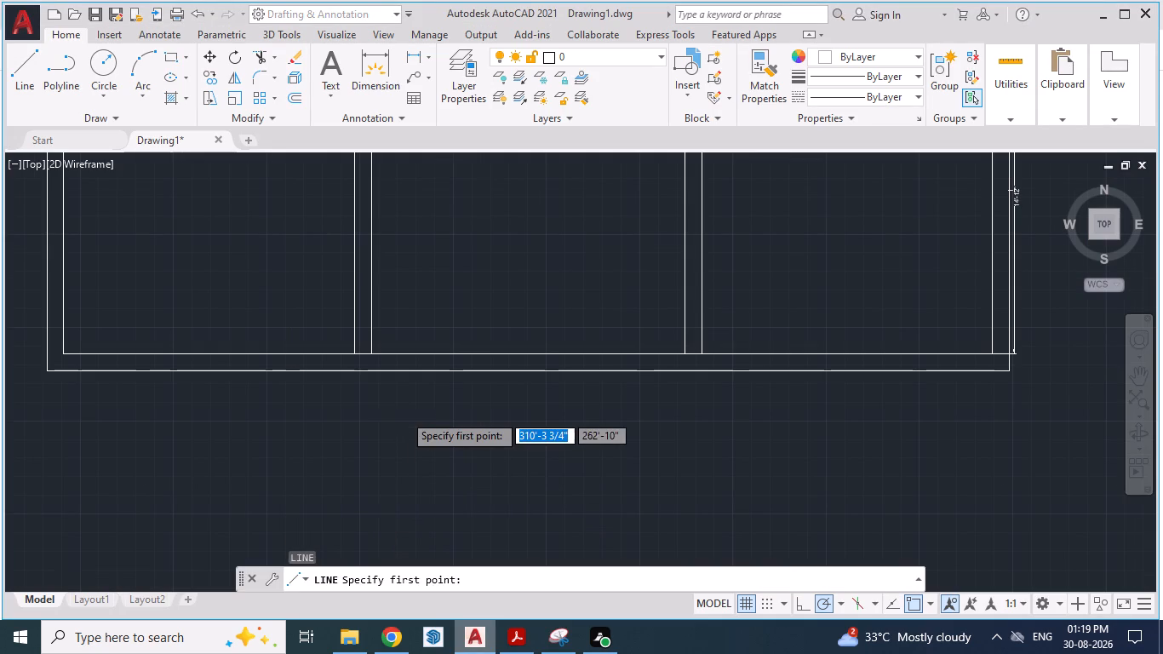
click(350, 320)
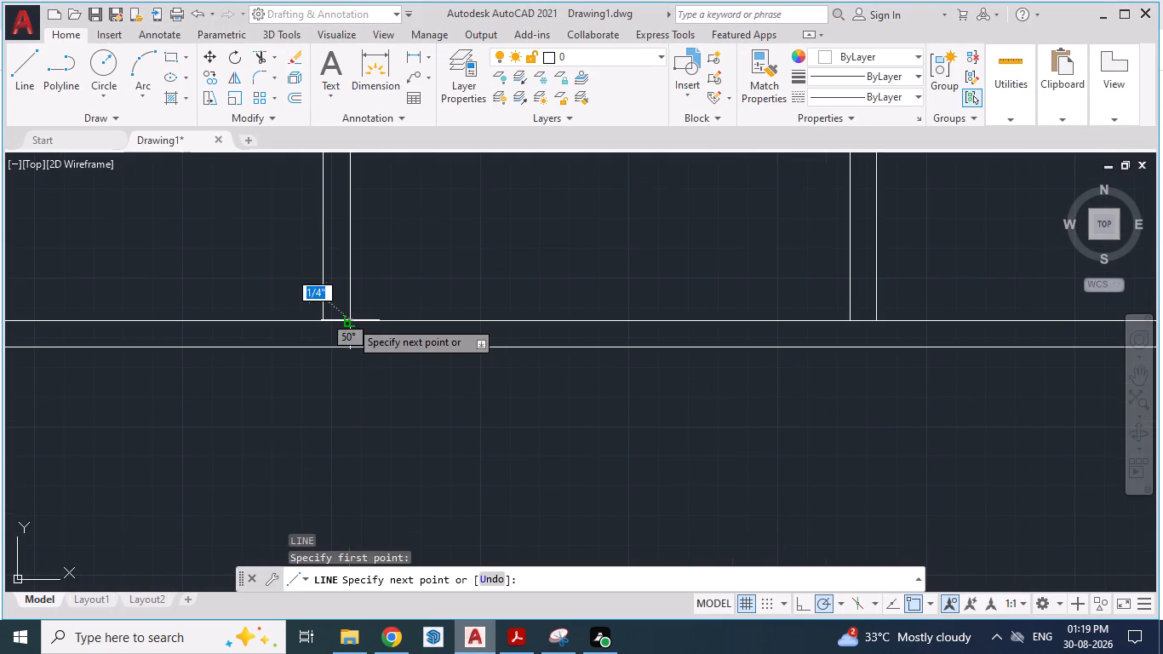
click(353, 342)
key(Return)
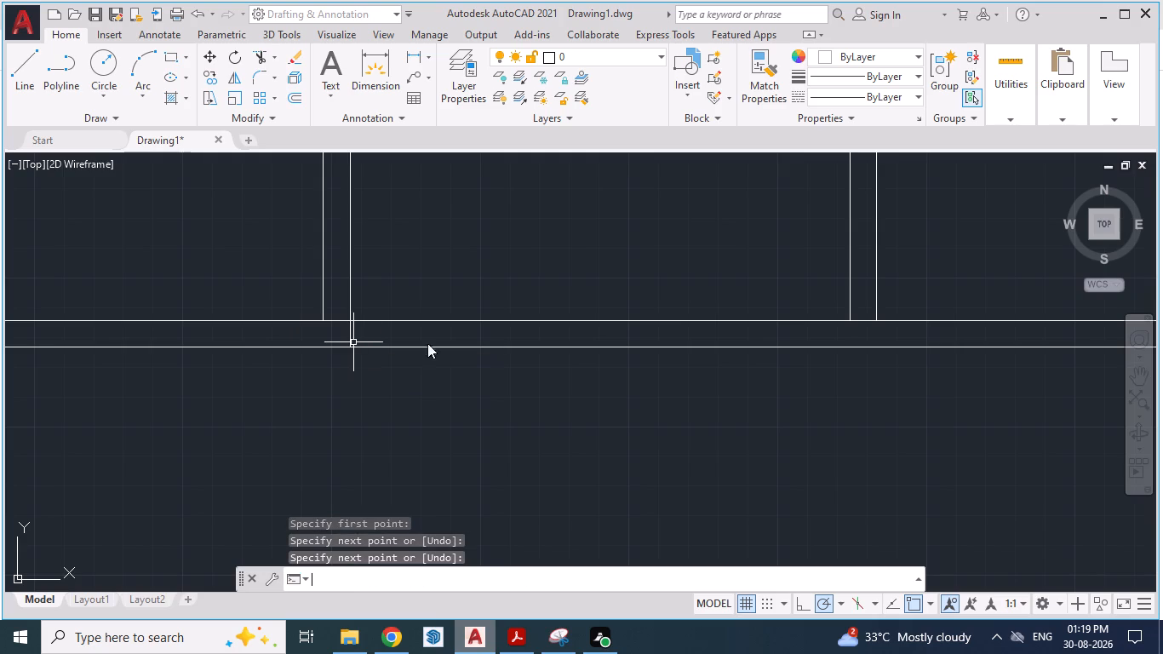
Draw two lines continuing both faces of the right partition across the bottom wall to its outer line.
key(space)
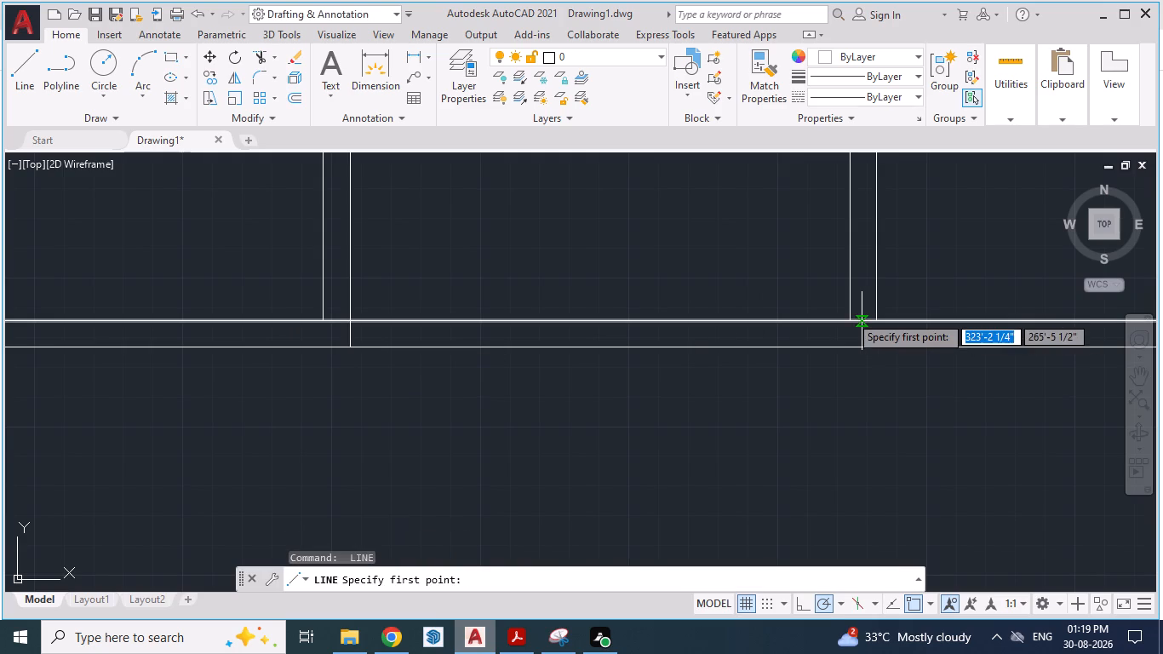
scroll(846, 320, up, 1)
click(847, 320)
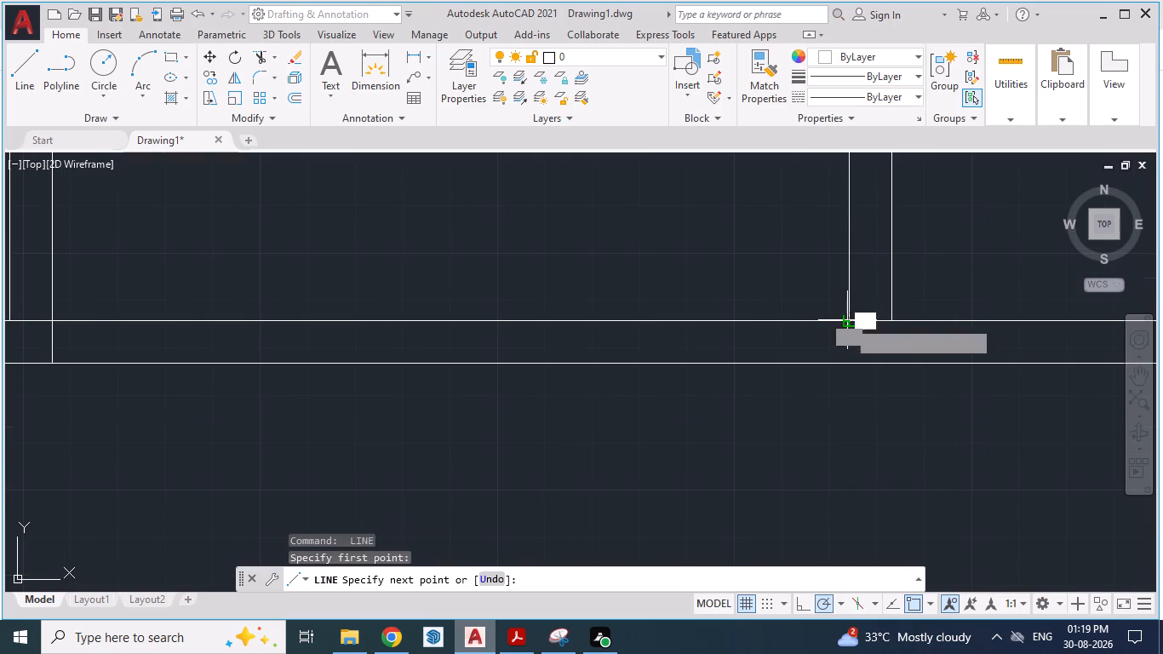
click(849, 359)
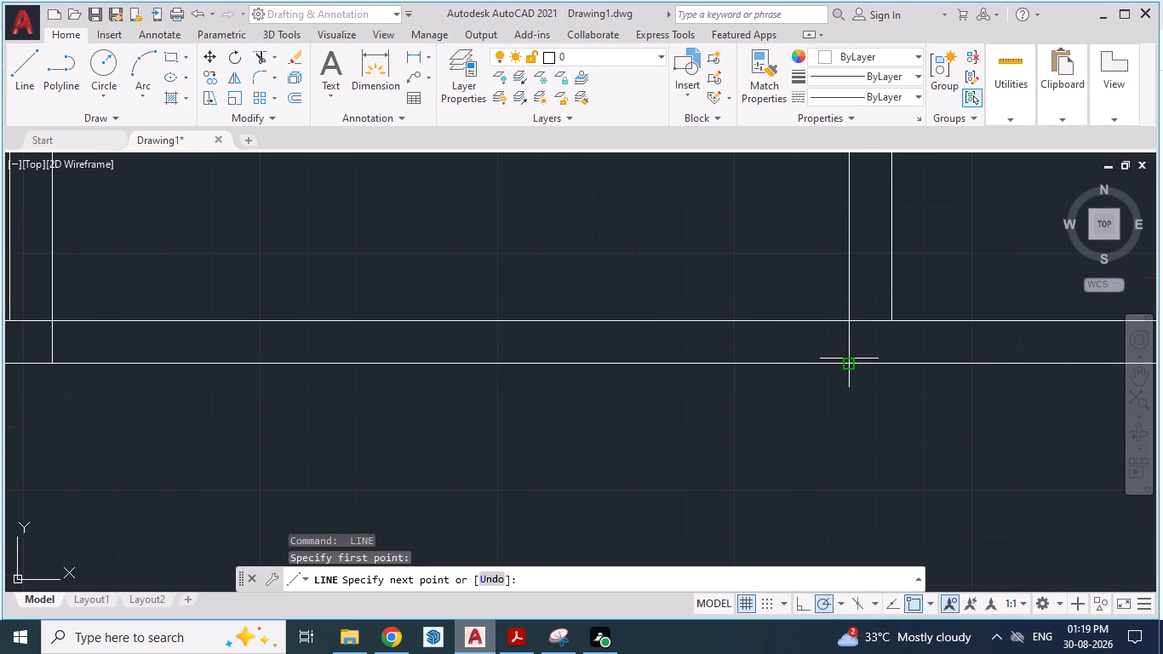
key(space)
key(space)
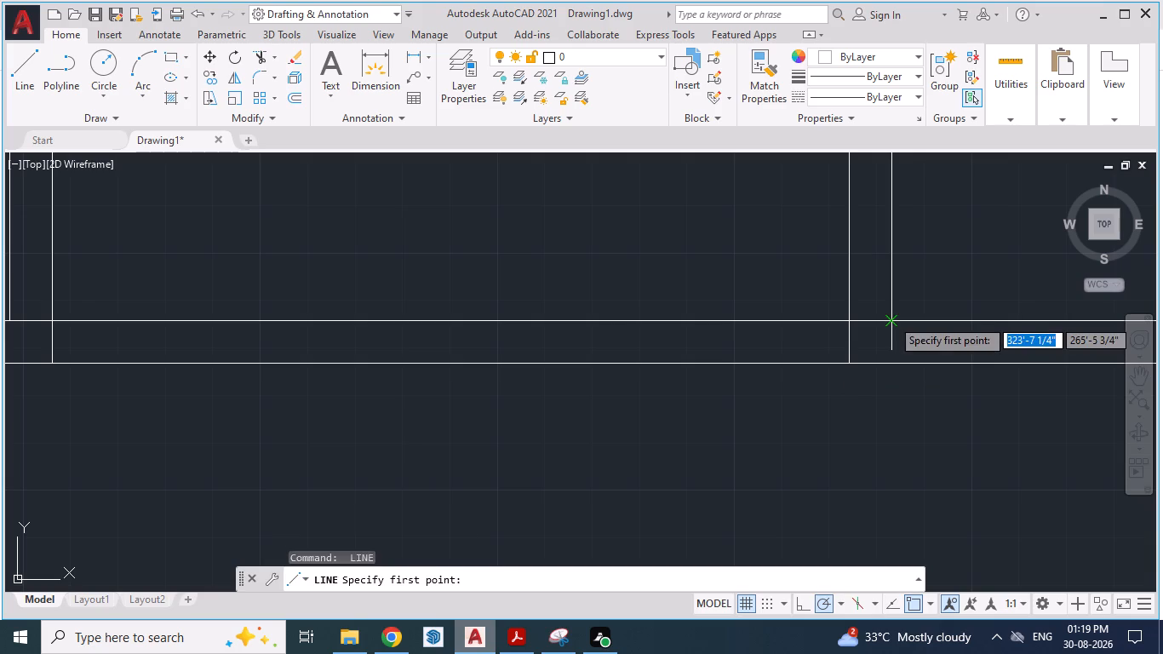
click(891, 318)
click(890, 359)
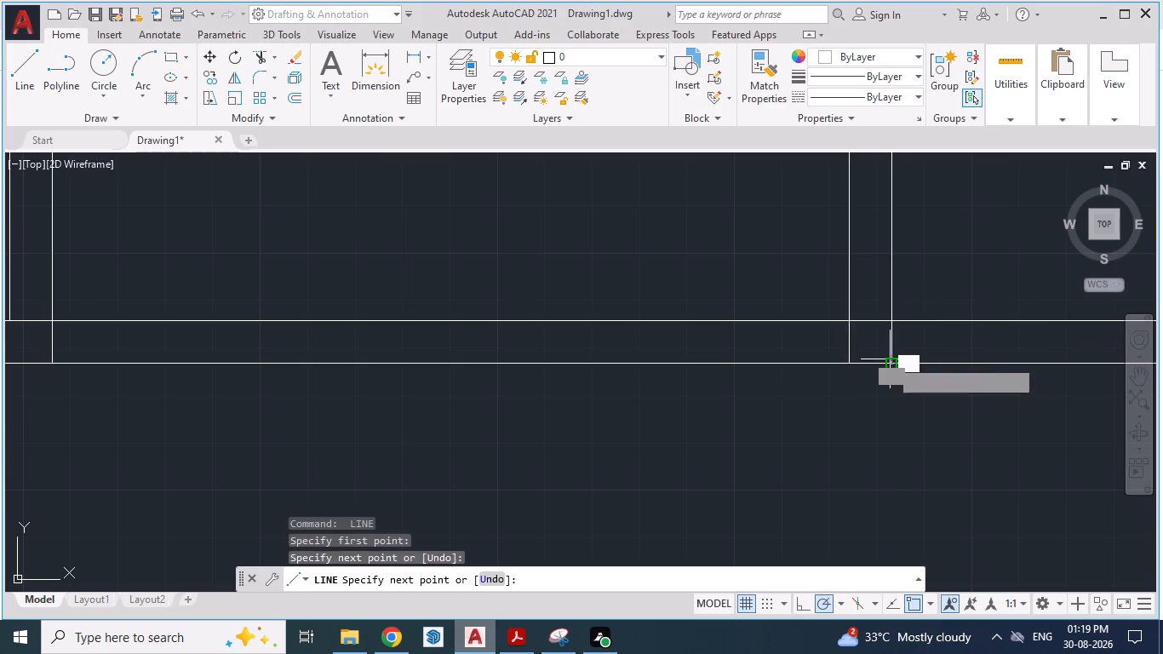
key(space)
Draw a line continuing the left partition's bedroom-side face across the bottom wall to its outer line.
key(space)
scroll(730, 338, down, 1)
scroll(229, 330, up, 1)
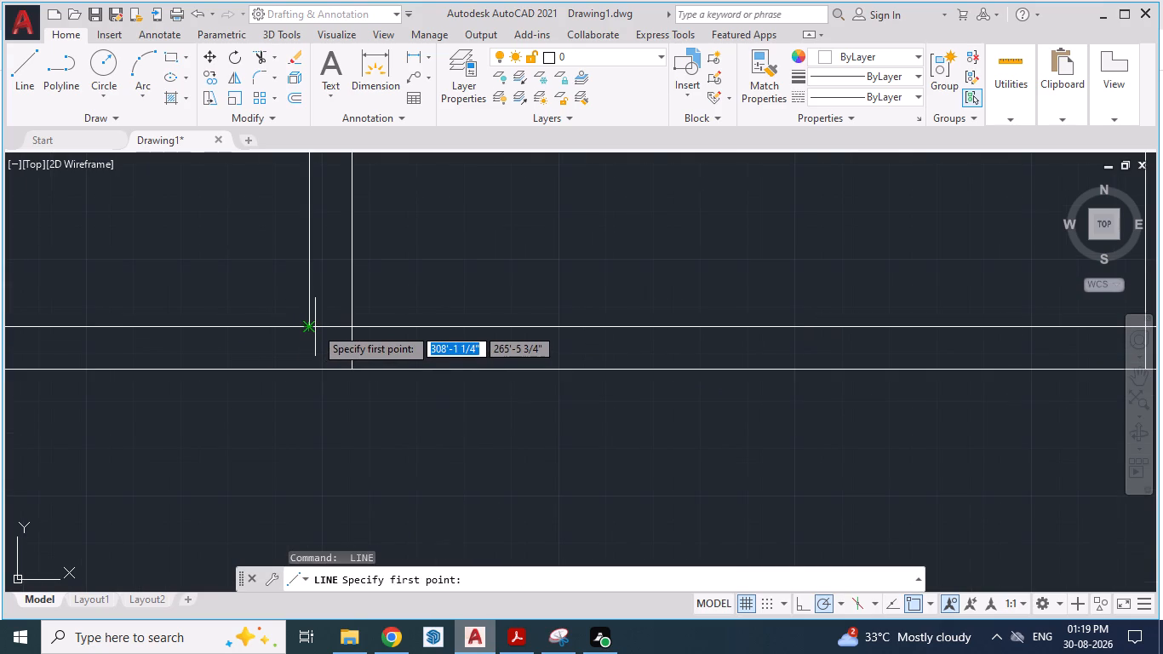
click(309, 327)
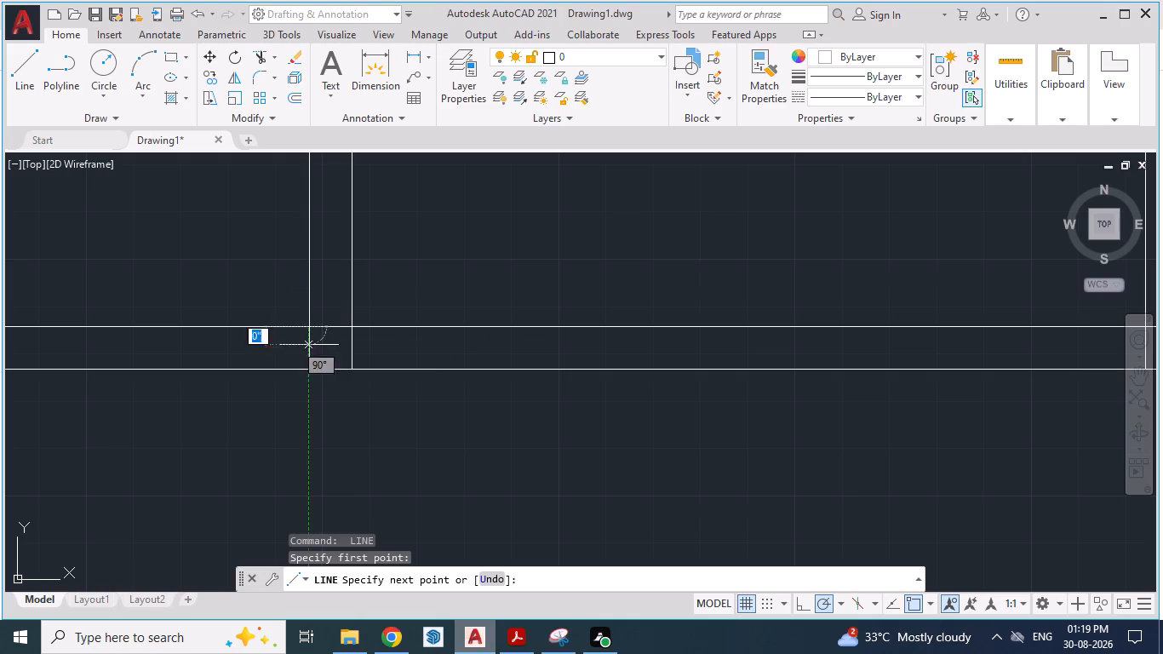
click(310, 364)
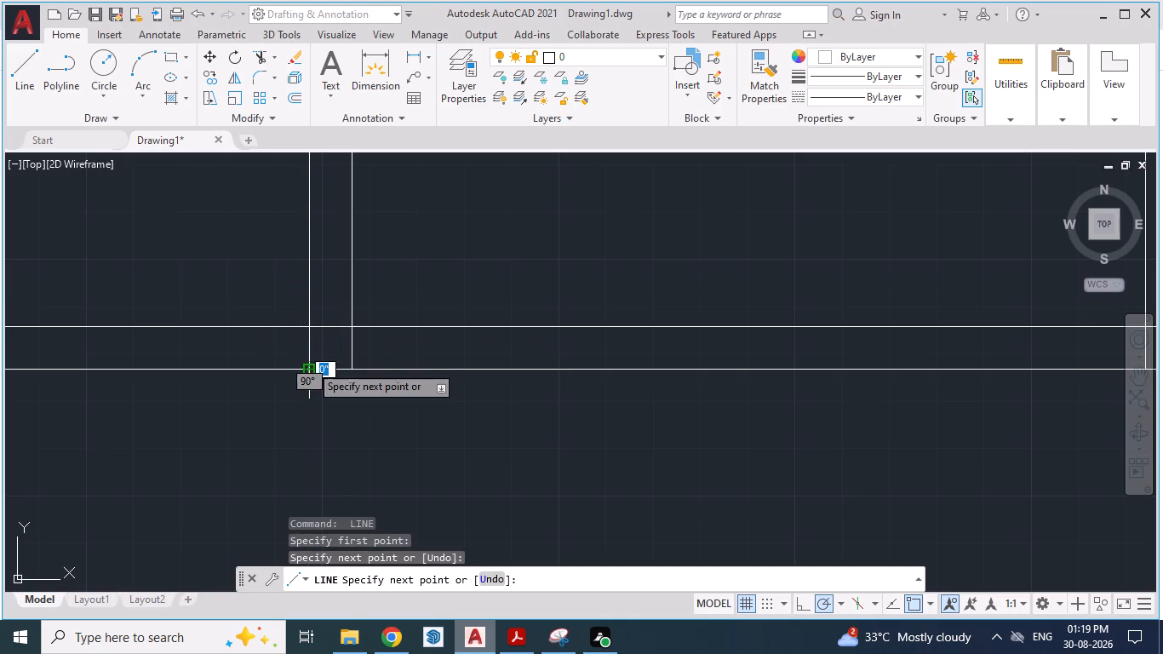
key(space)
key(space)
scroll(391, 324, down, 3)
key(space)
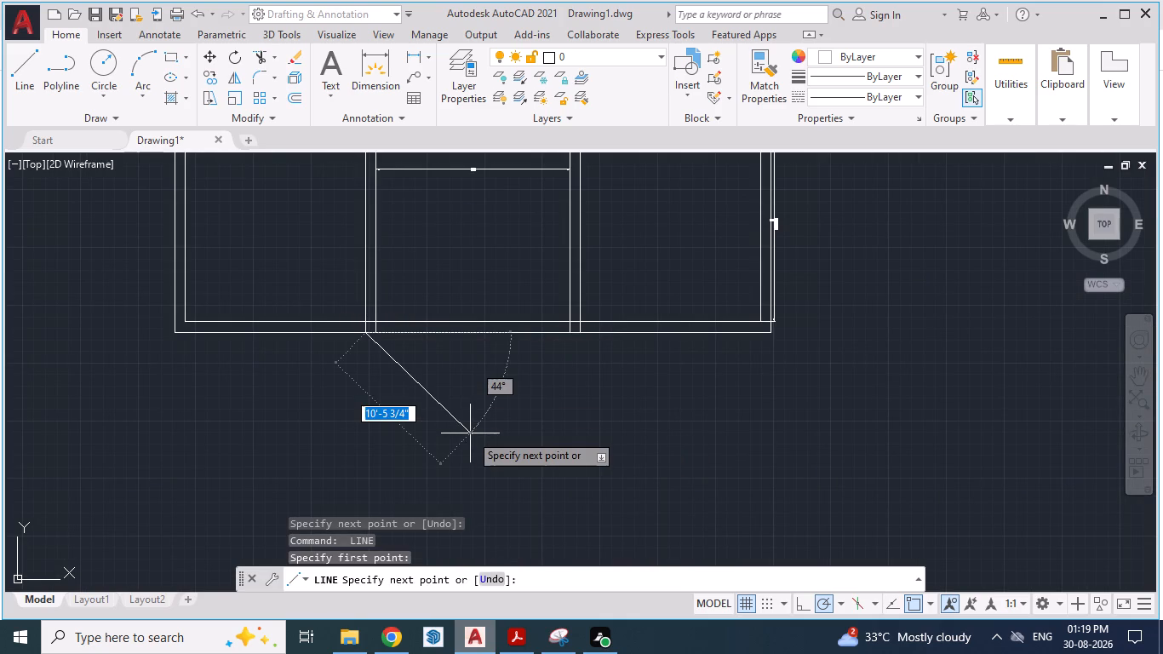
key(Escape)
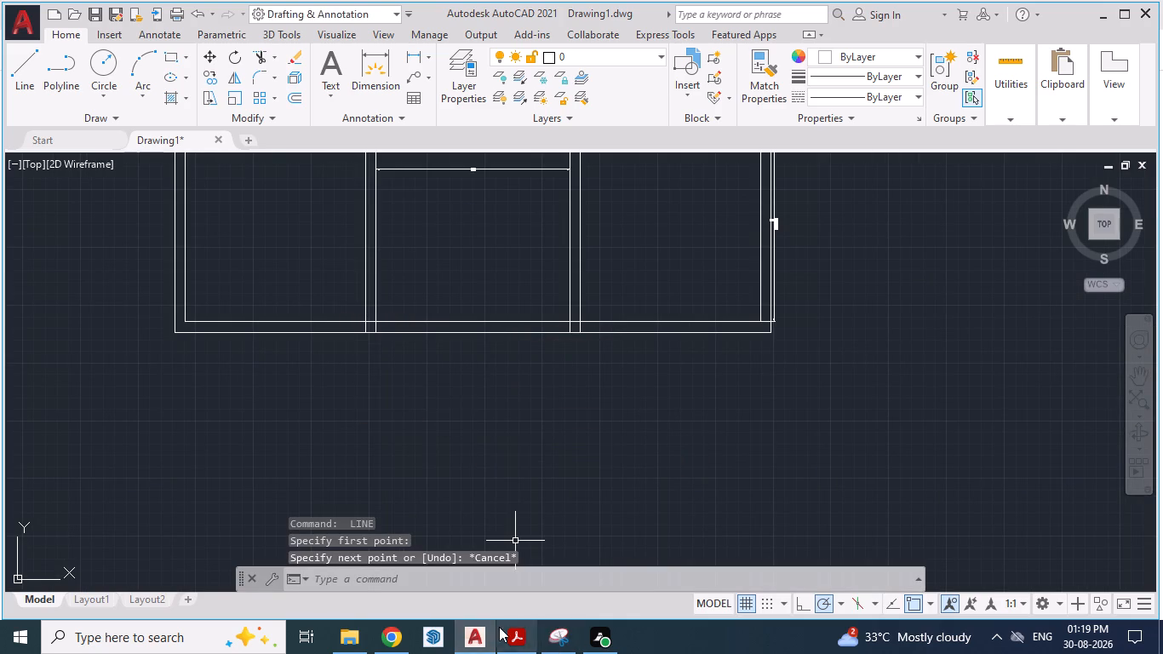
Check the living room's length in the PDF and offset the middle bay's upper cross line downward by 18'8".
click(520, 638)
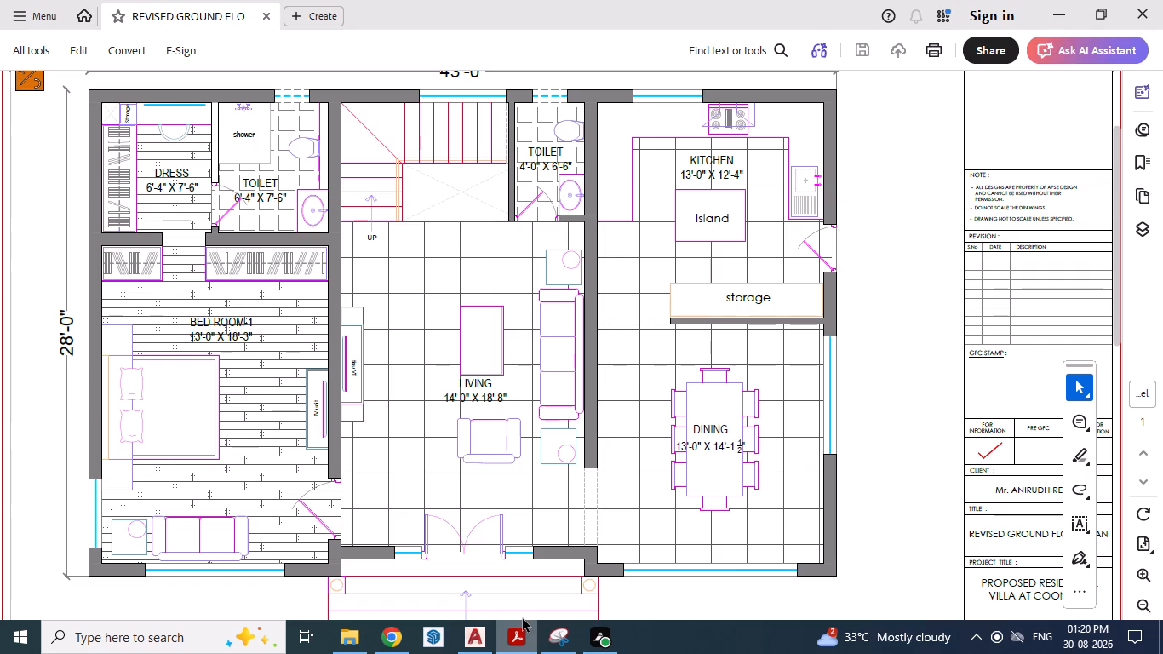
key(alt+Tab)
scroll(502, 429, down, 1)
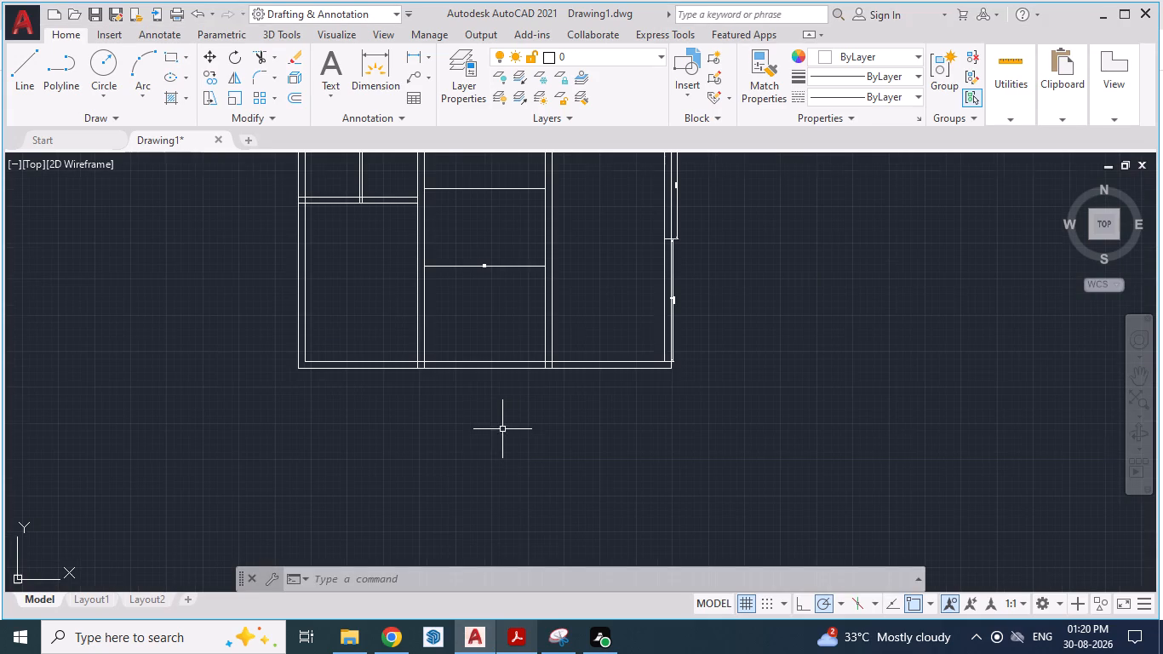
scroll(465, 235, up, 1)
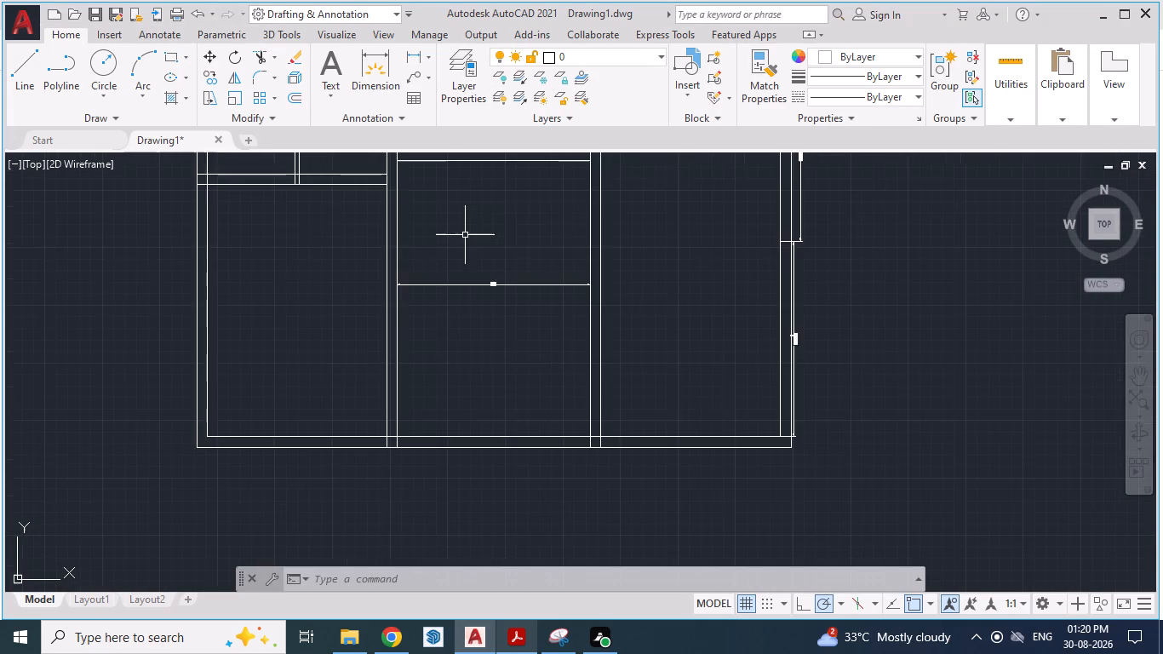
scroll(465, 235, down, 3)
scroll(460, 204, up, 2)
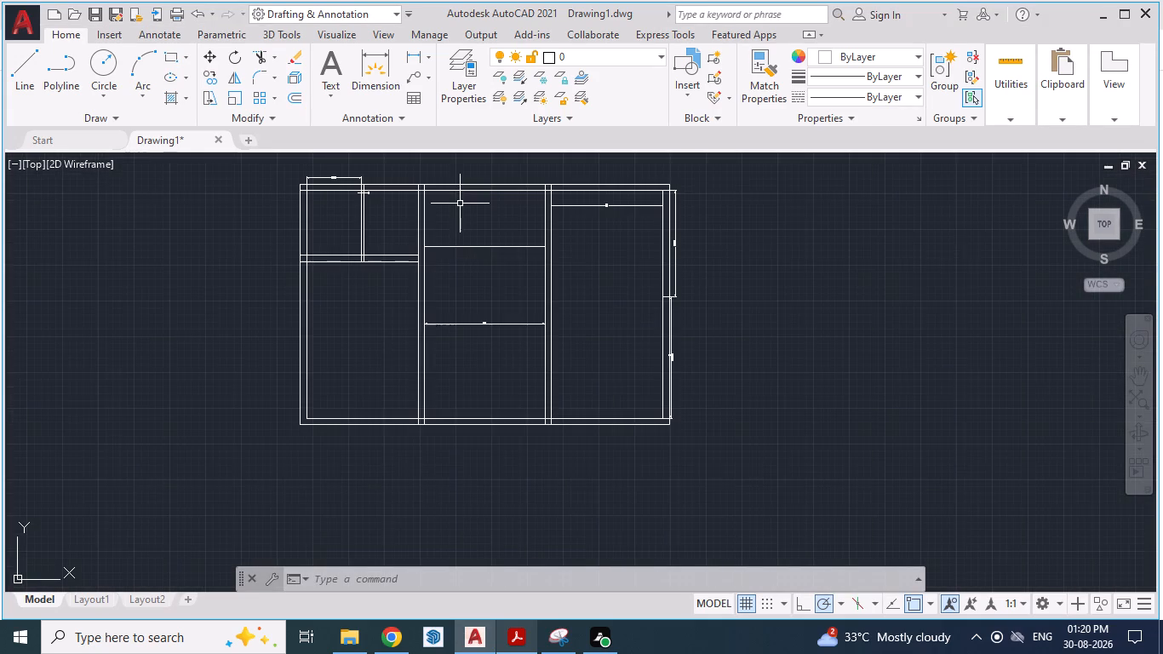
key(alt+Tab)
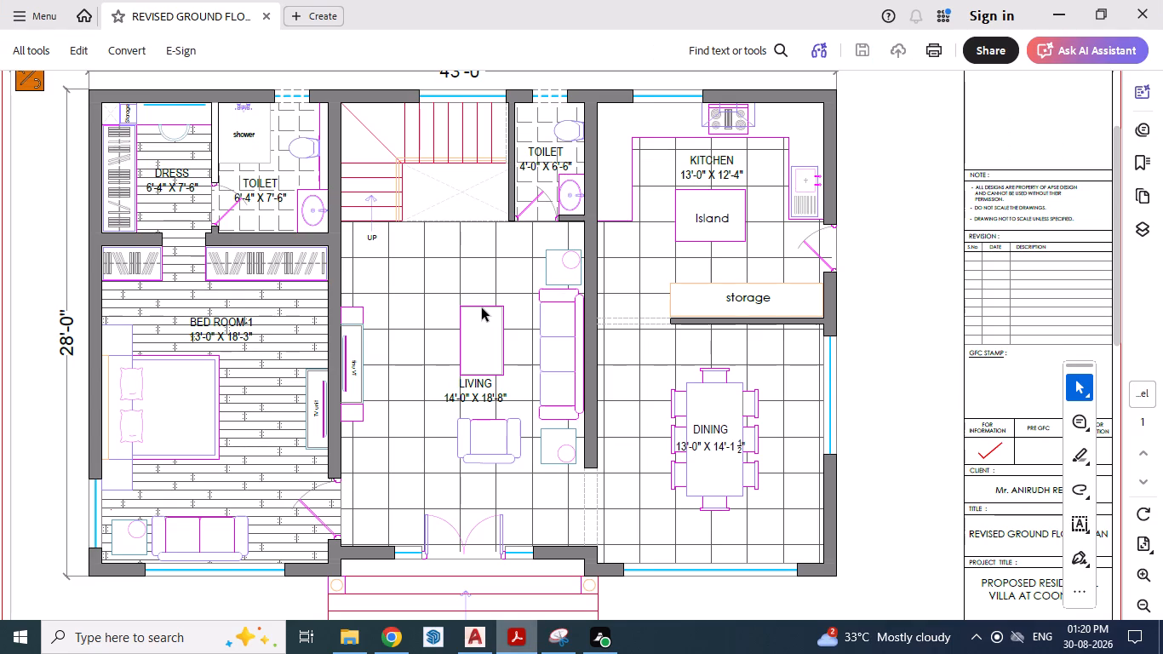
key(alt+Tab)
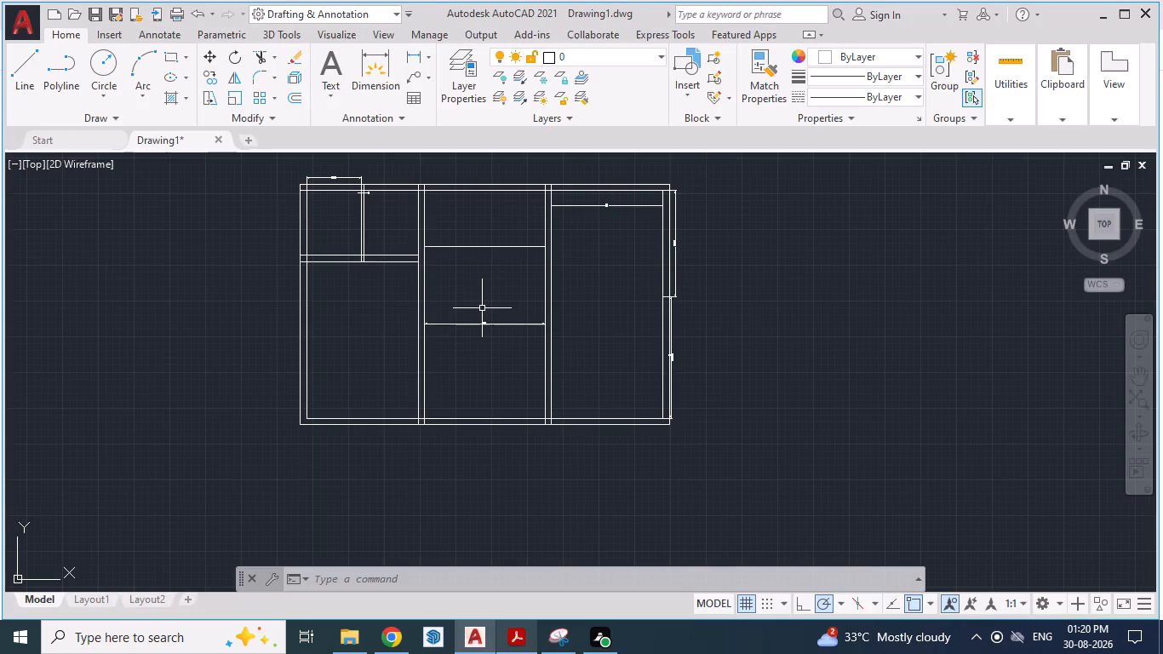
key(o)
key(Return)
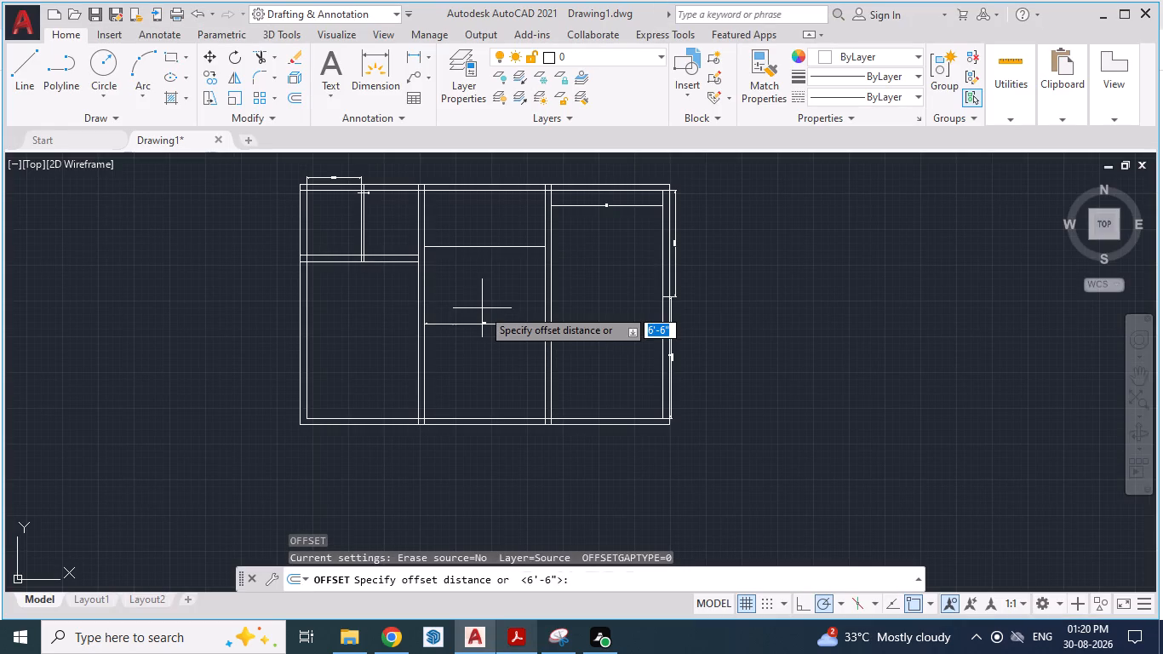
text(18)
text('8")
key(Return)
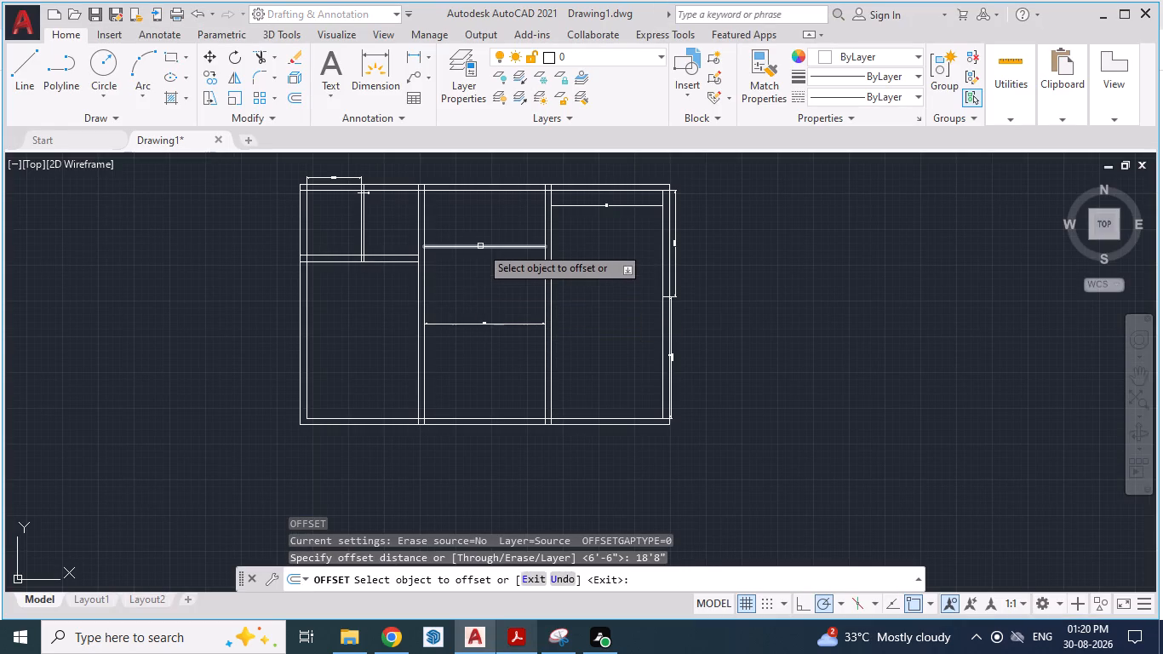
drag(480, 246, 480, 329)
click(480, 329)
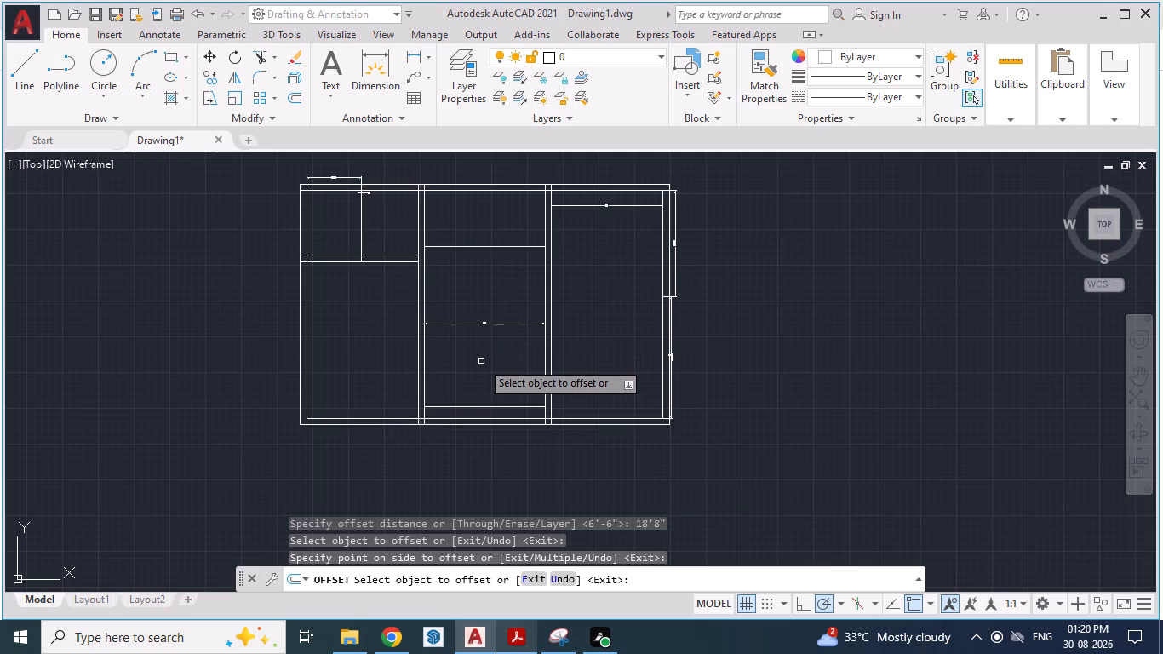
Check the living room's bottom wall in the PDF and offset the middle bay's new lower line downward by 9".
scroll(481, 364, up, 1)
key(alt+Tab)
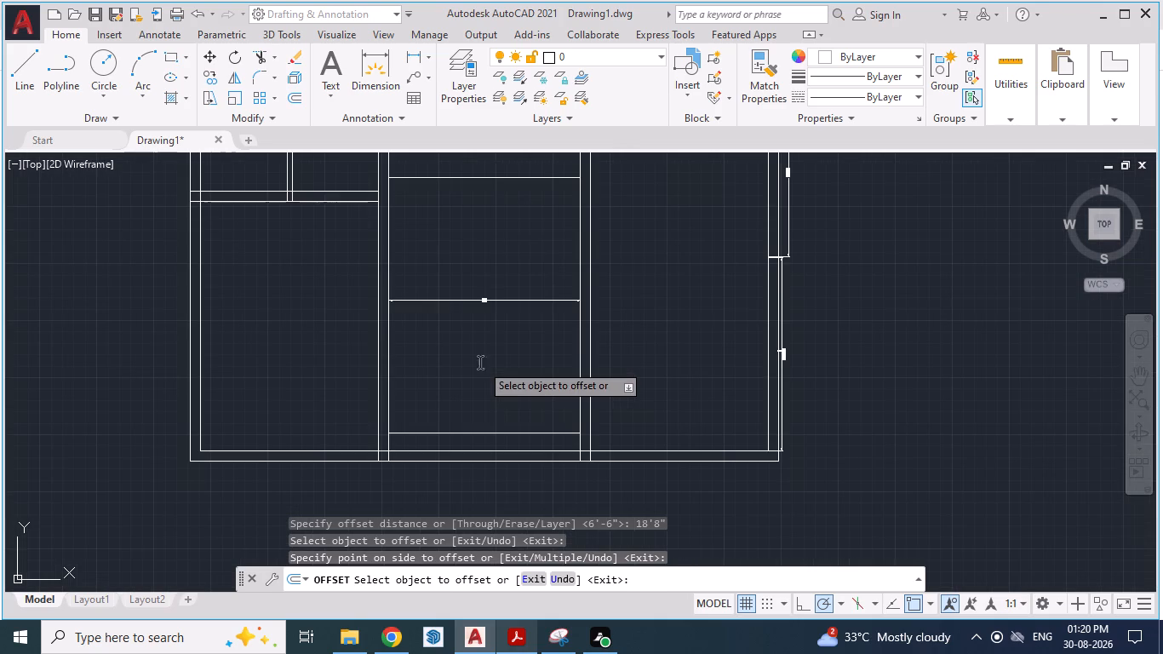
key(alt+Tab)
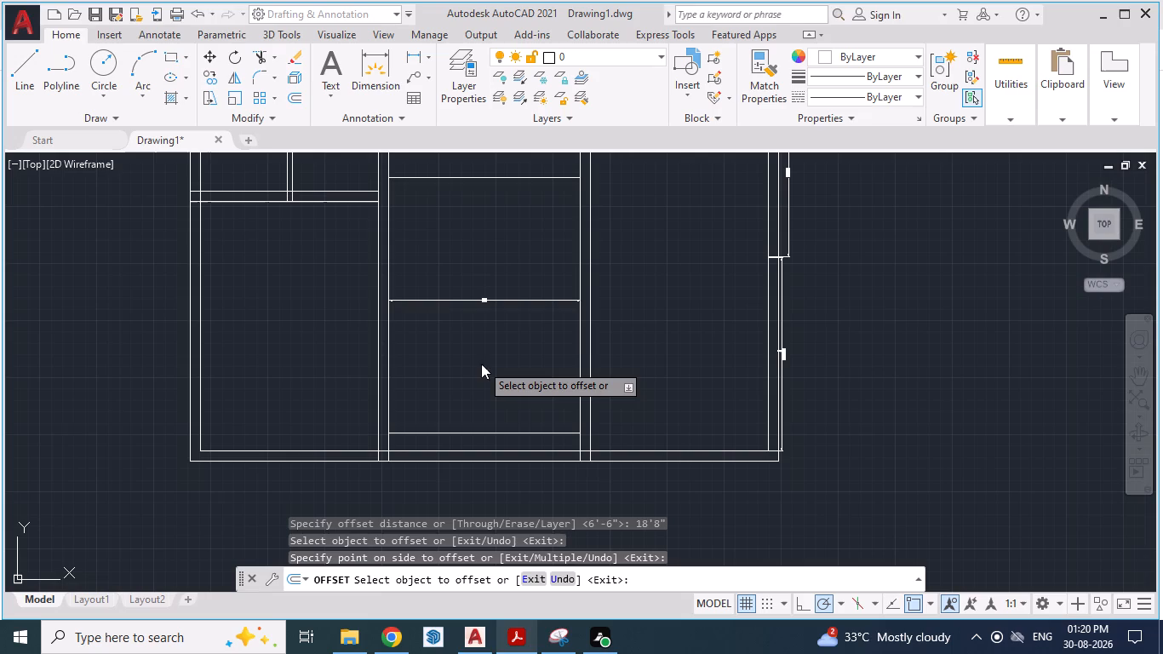
scroll(603, 397, up, 1)
drag(404, 455, 403, 467)
key(9)
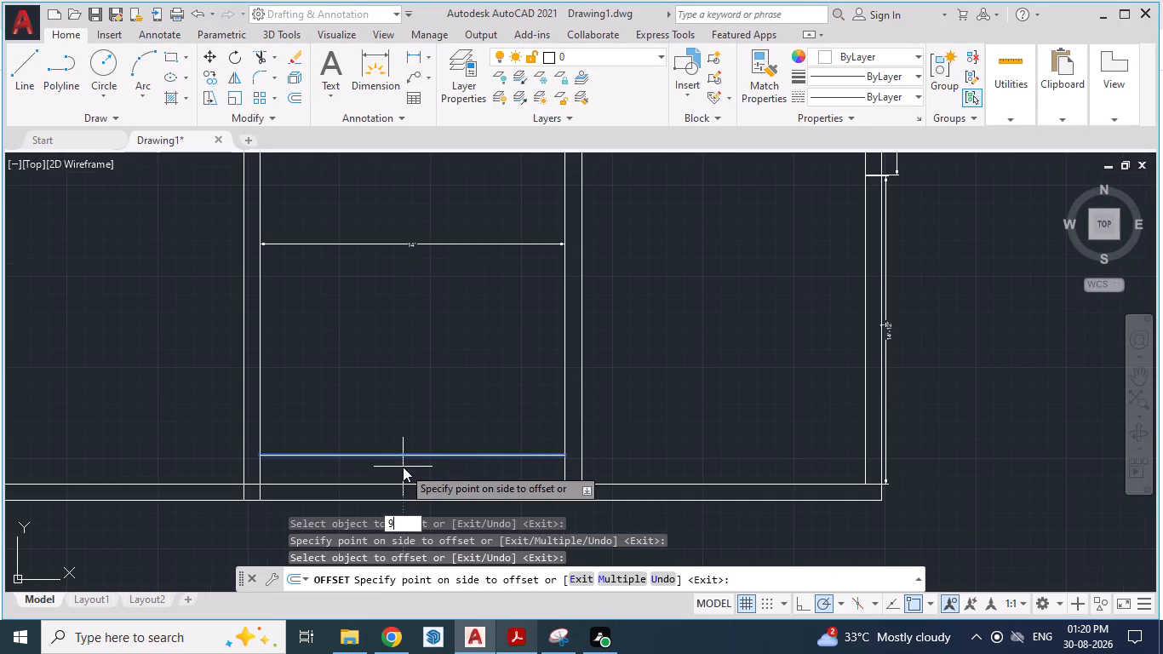
key(shift+quotedbl)
key(Return)
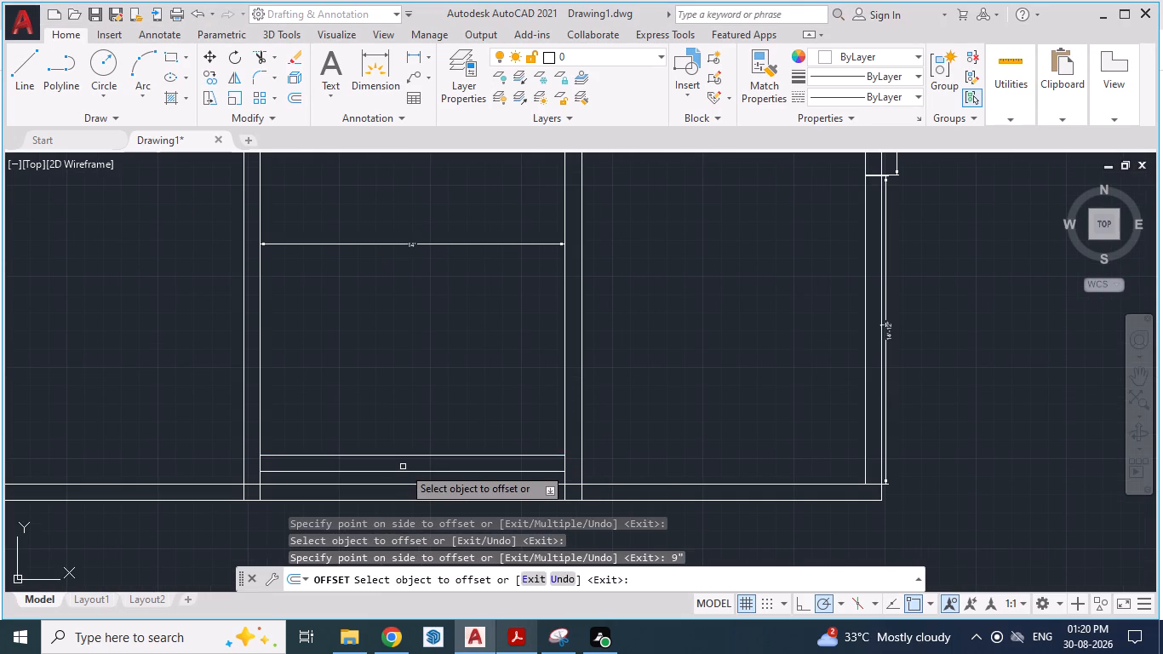
click(403, 467)
key(Escape)
scroll(448, 404, down, 1)
scroll(324, 460, up, 1)
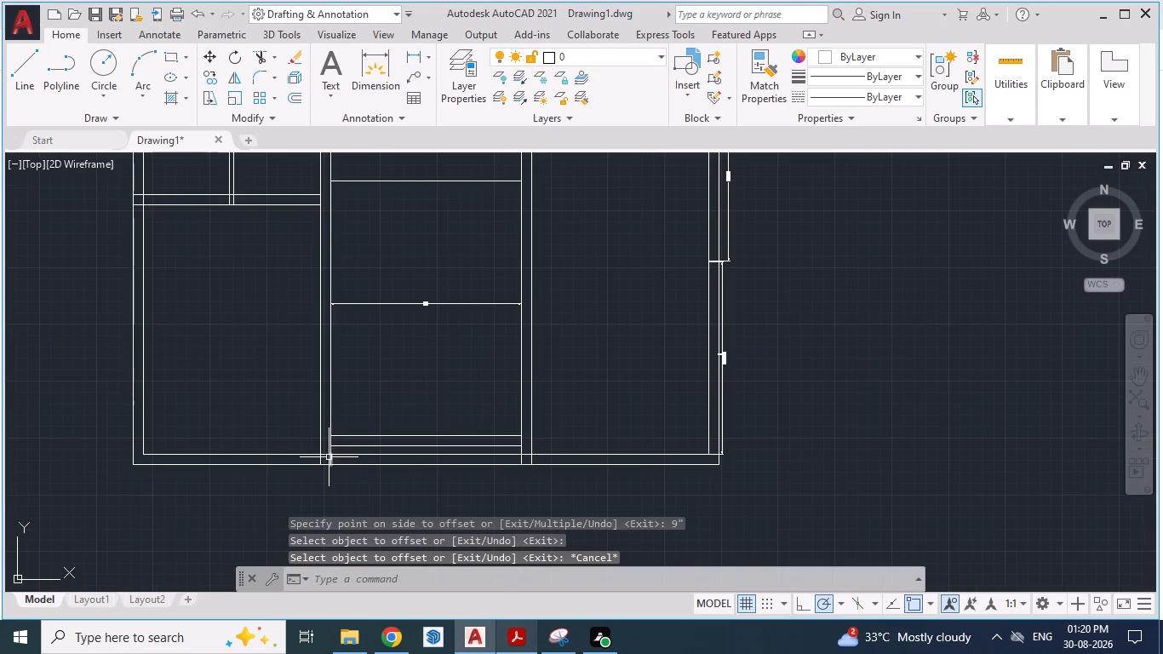
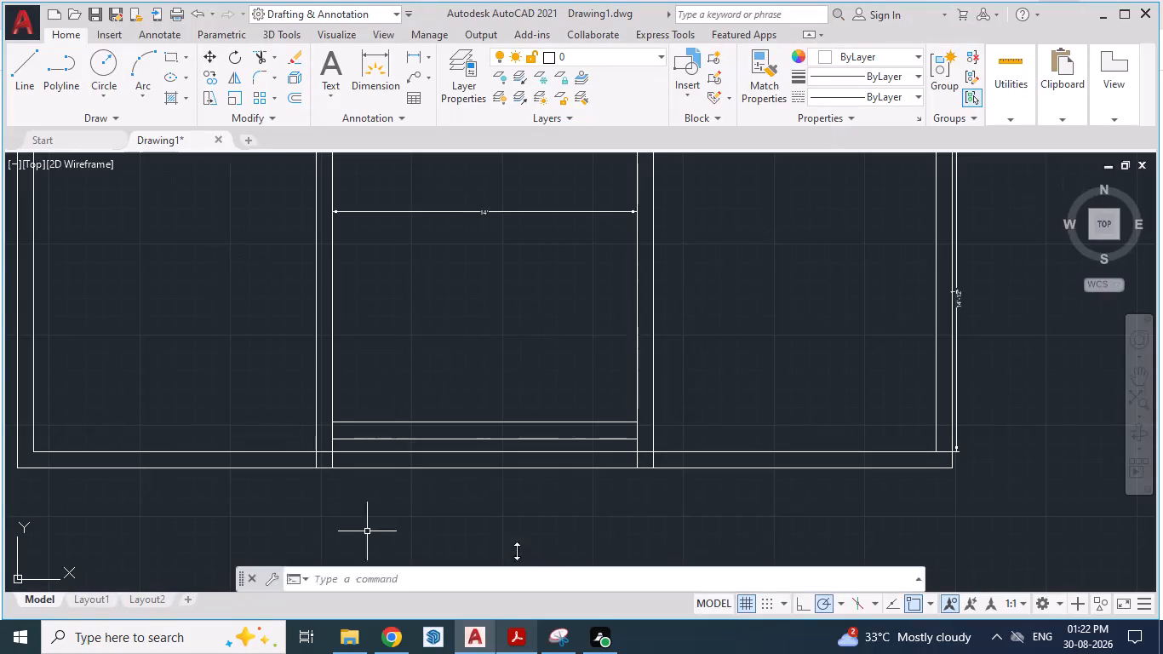
Check the living room's front wall in the PDF and extend its inner line to the outer faces of both partitions.
scroll(504, 410, down, 2)
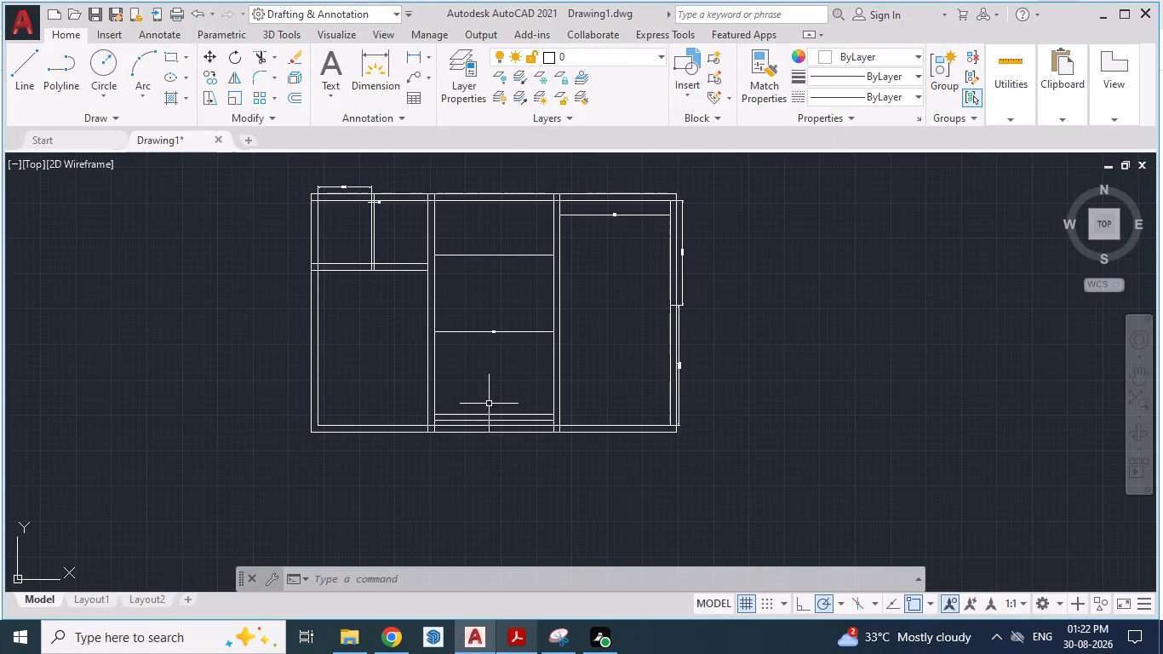
key(alt+Tab)
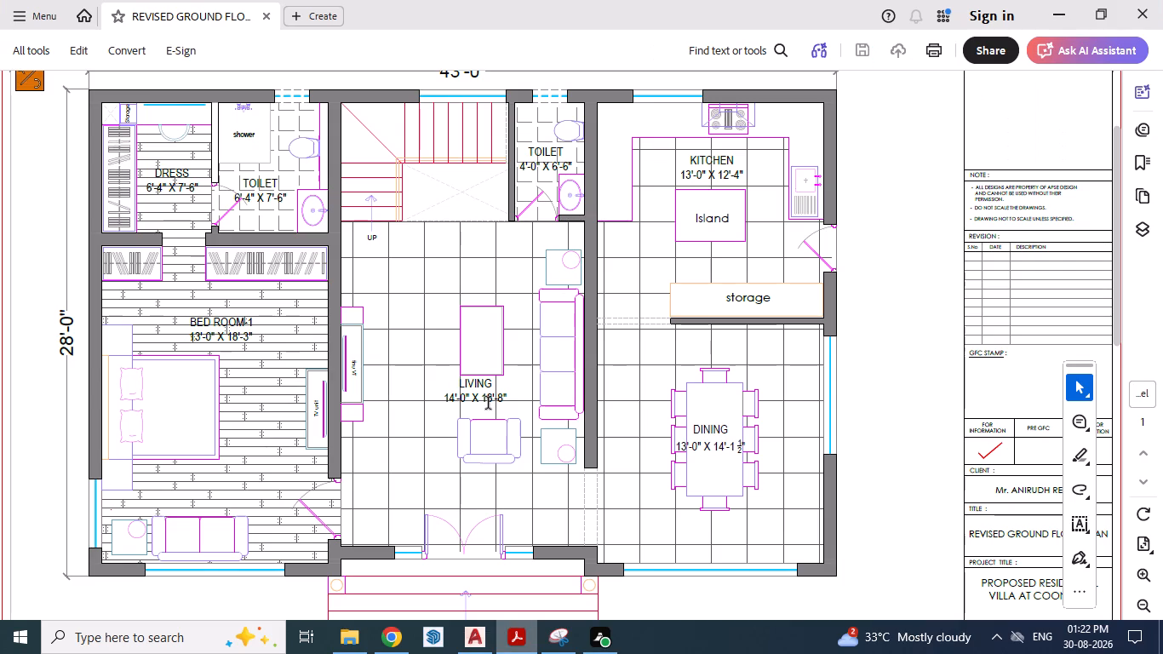
key(alt+Tab)
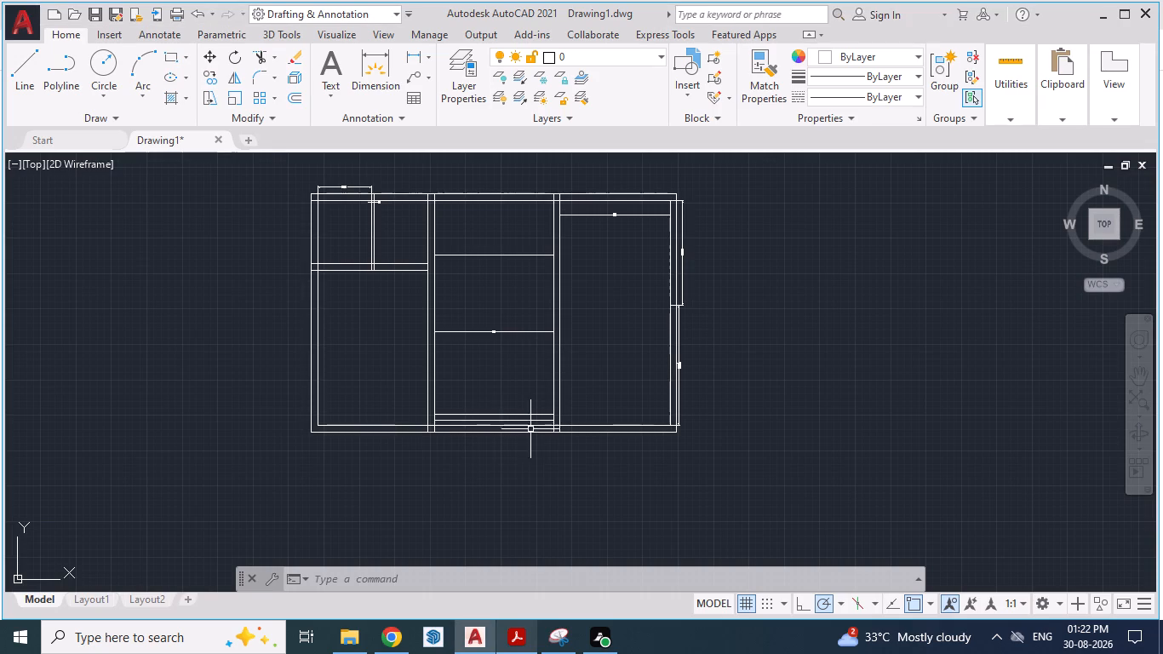
scroll(535, 417, up, 1)
scroll(552, 488, up, 2)
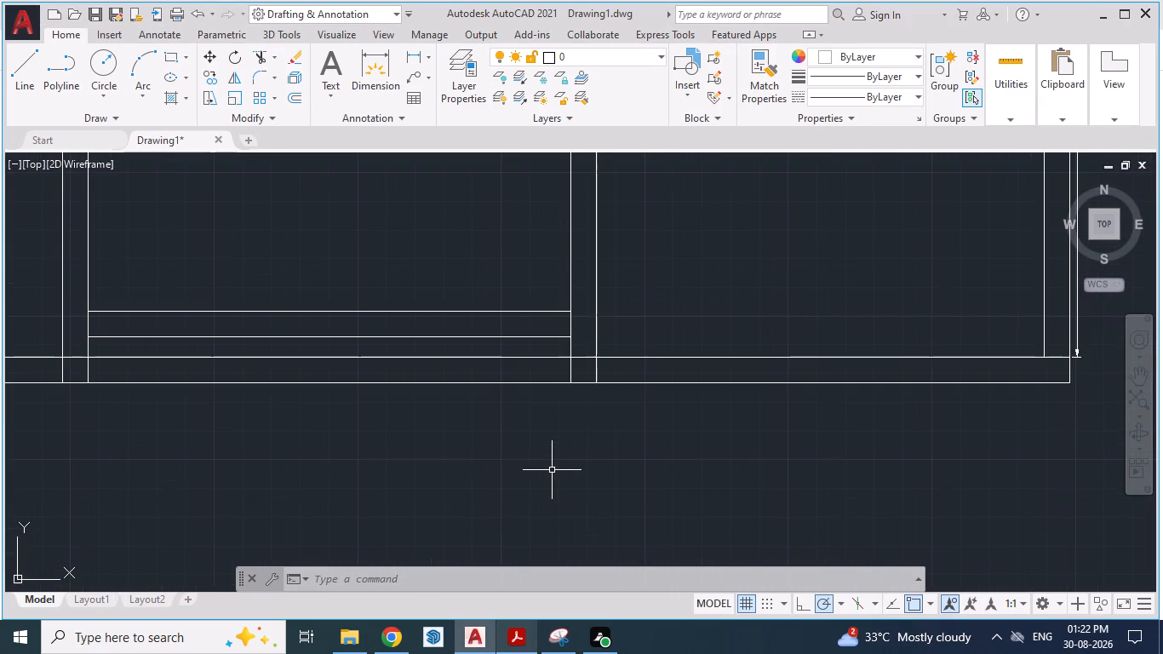
key(alt+Tab)
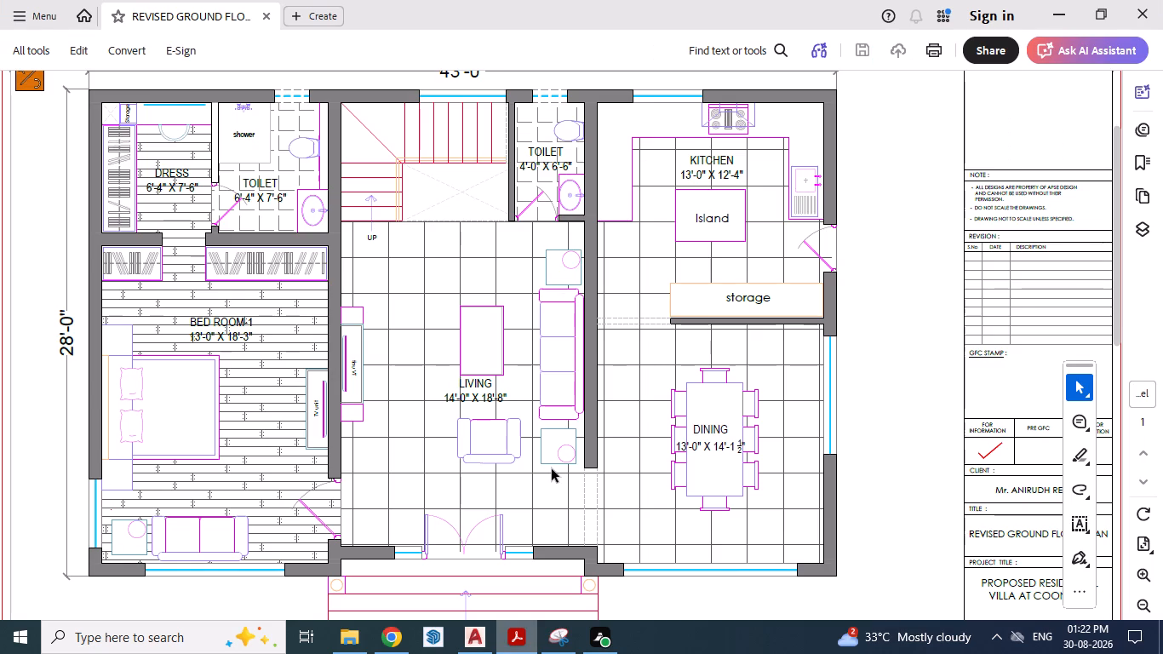
key(alt+Tab)
text(EX)
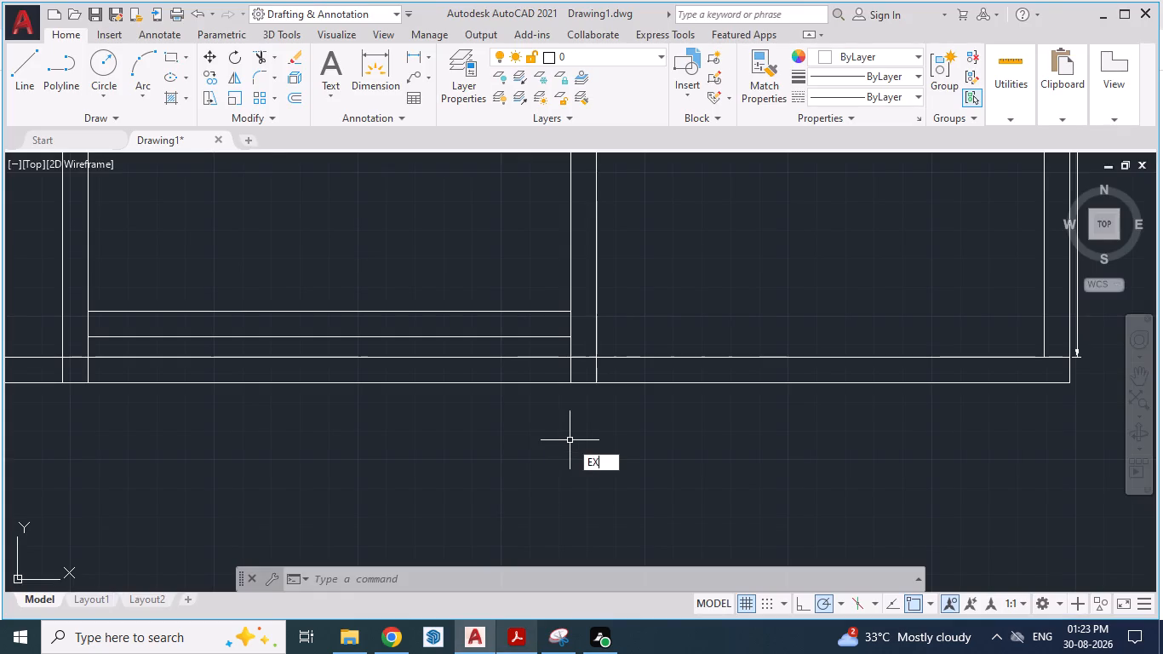
key(Return)
click(539, 312)
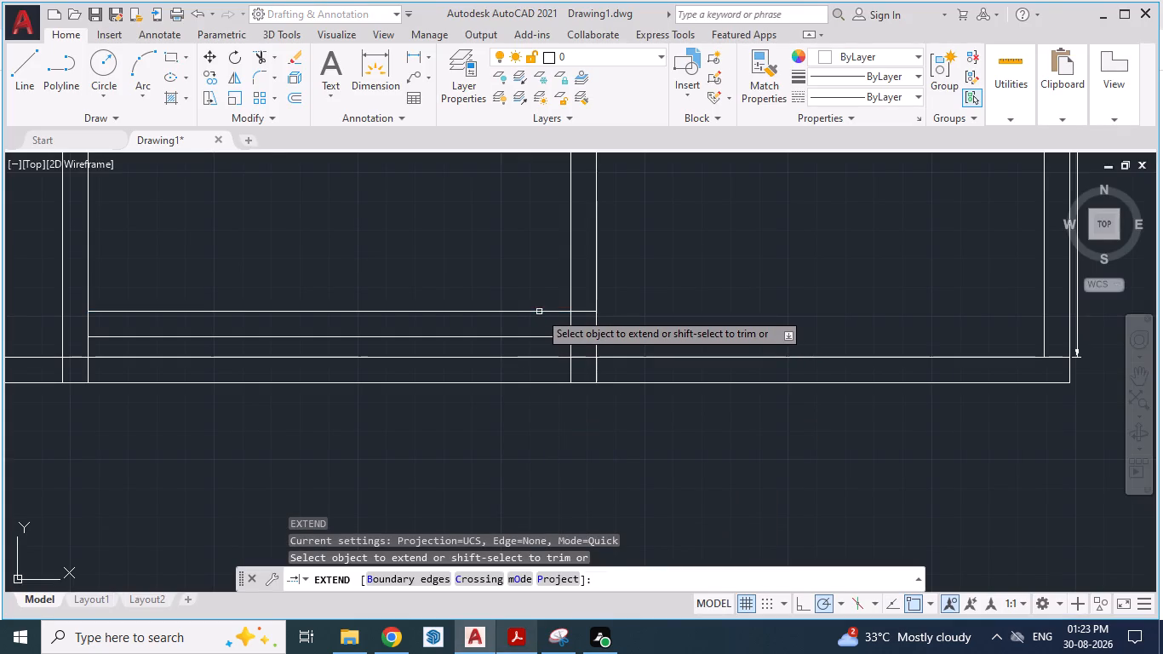
click(187, 311)
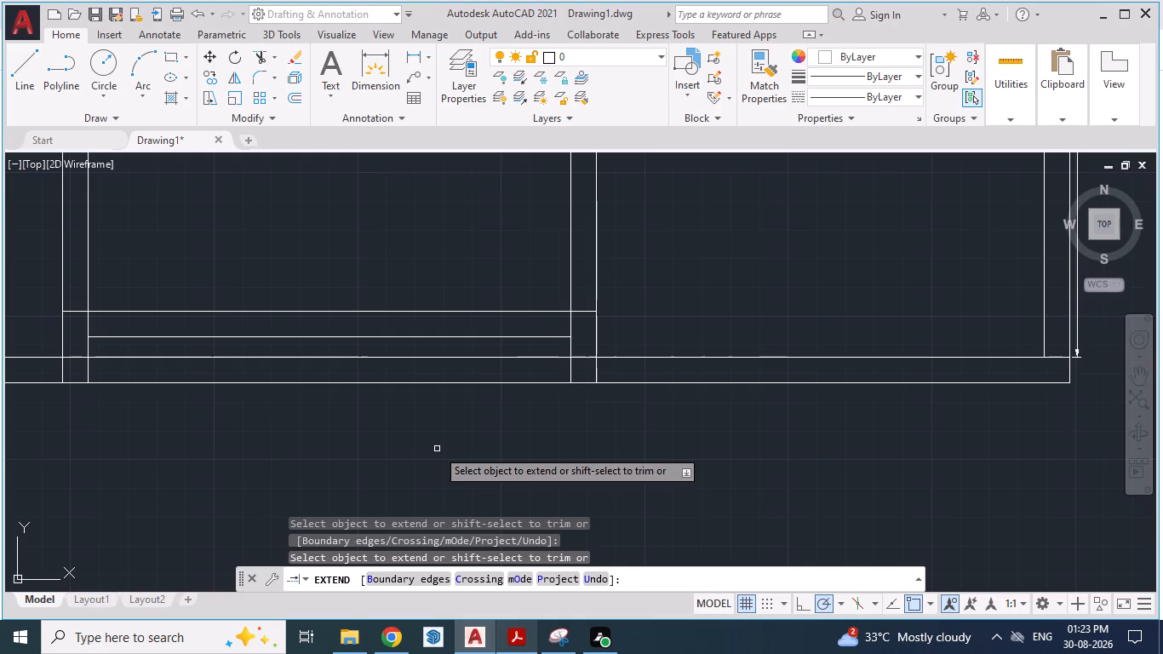
Trim the overlapping wall lines where the right partition meets the recessed front wall and bottom wall, leaving an open junction.
text(TR)
key(Return)
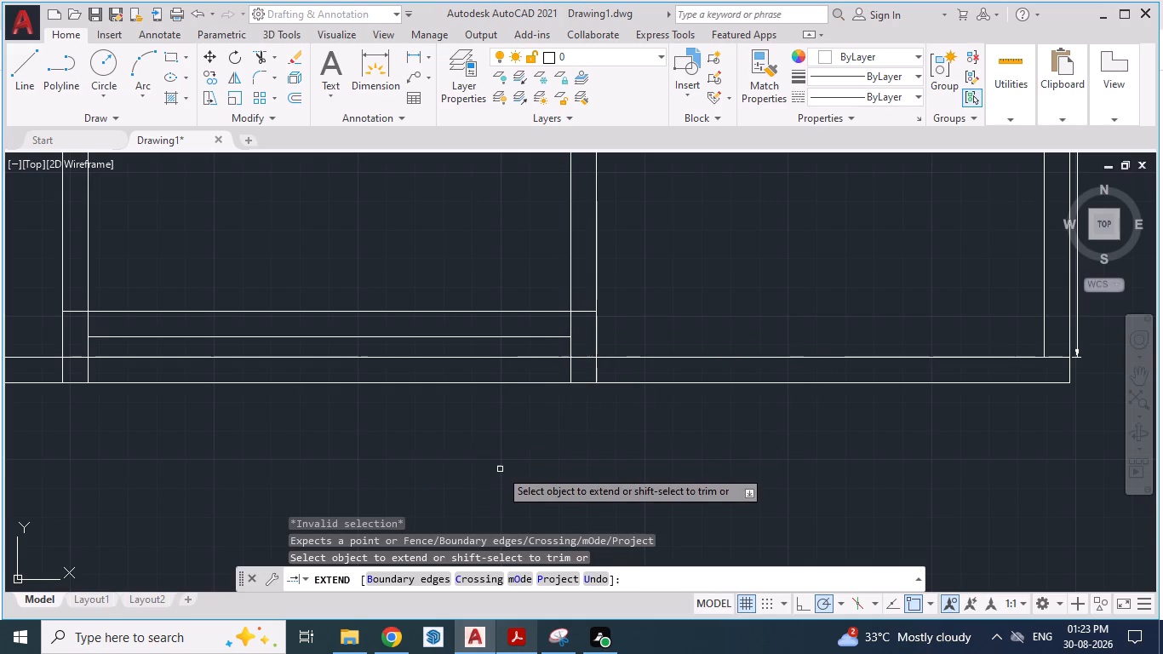
key(Escape)
key(Escape)
text(TR)
key(Return)
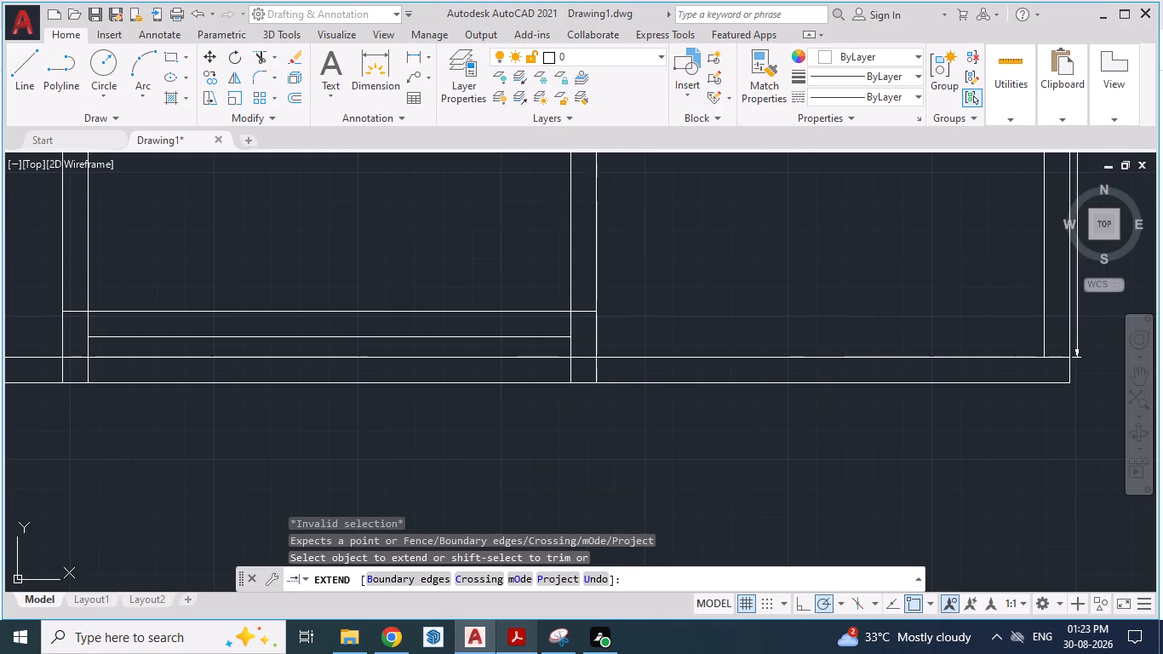
scroll(574, 348, up, 2)
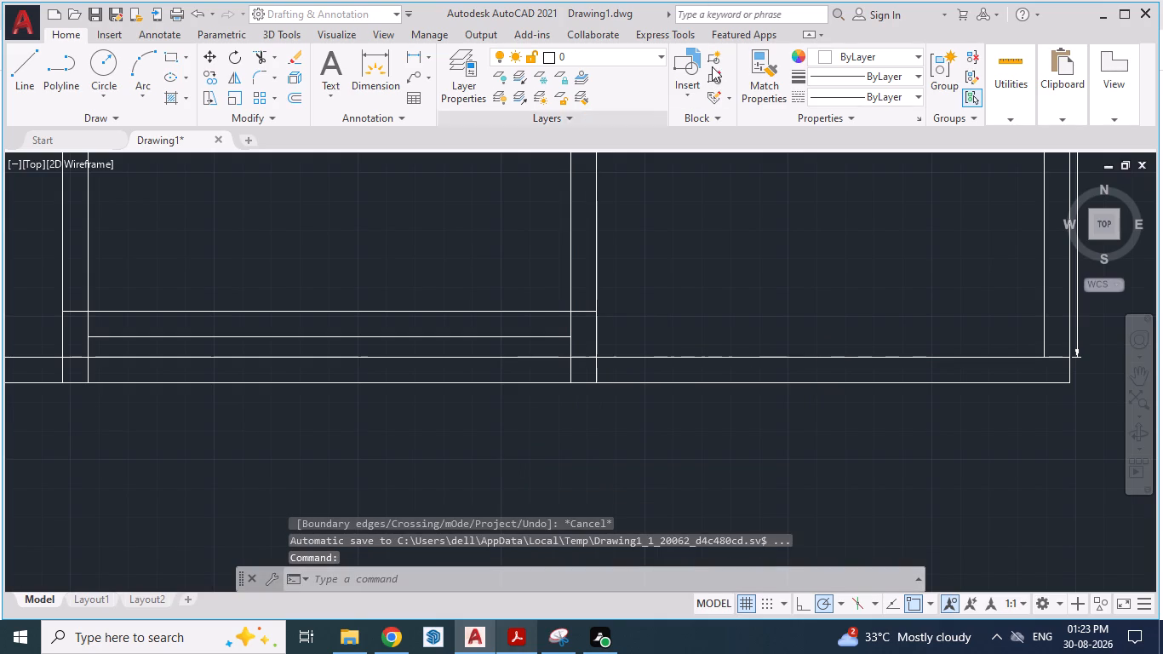
click(562, 310)
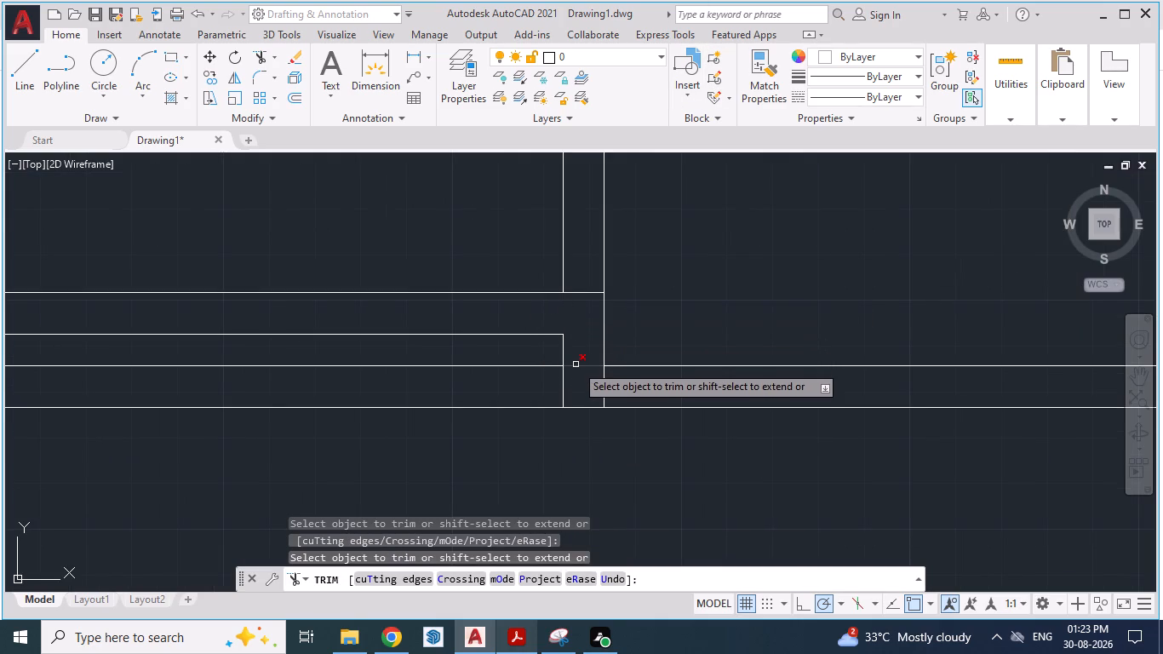
click(576, 364)
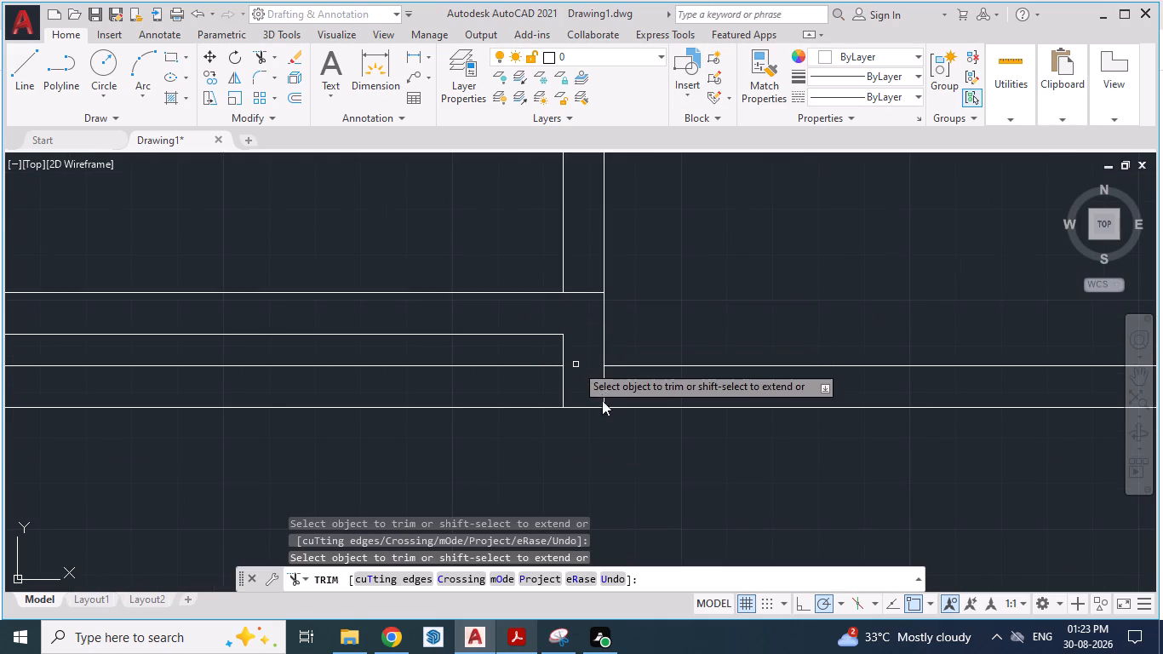
click(605, 389)
Trim the overlapping wall lines where the left partition meets the recessed front wall and bottom wall in the same way.
scroll(619, 384, down, 2)
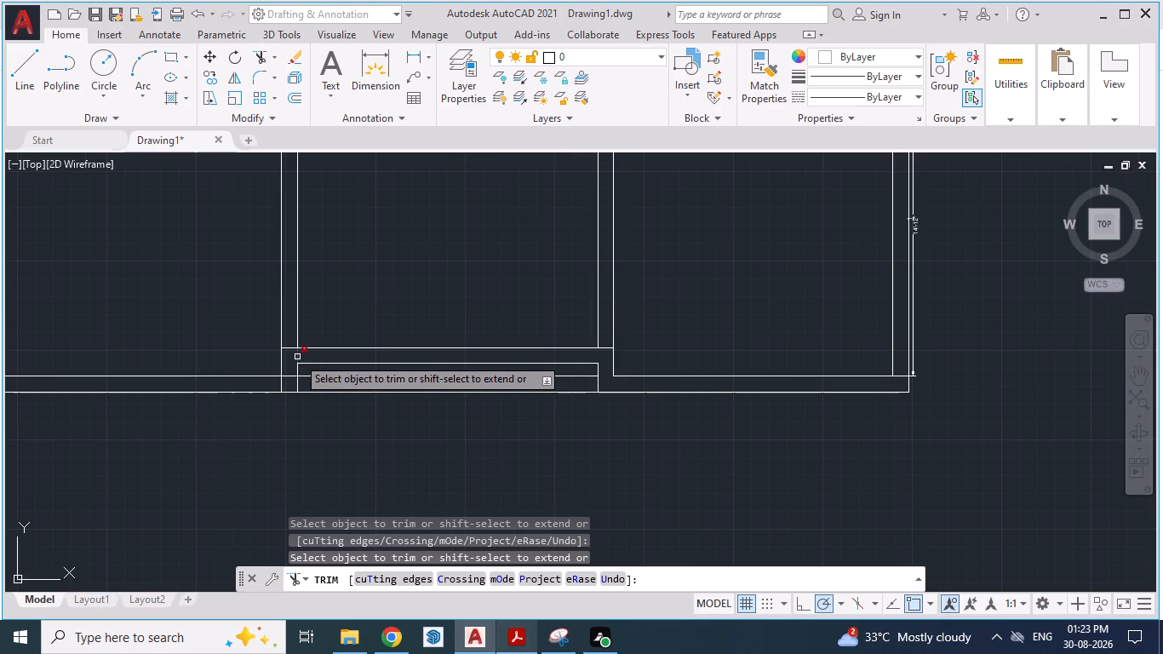
click(297, 357)
scroll(282, 366, up, 2)
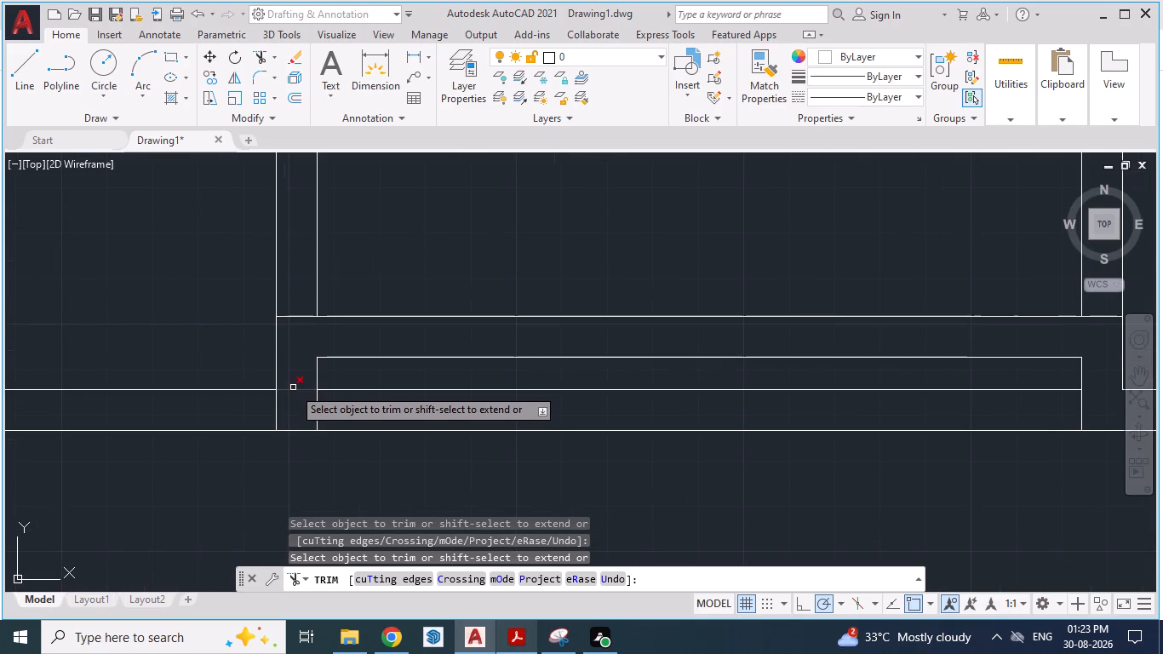
click(293, 390)
click(273, 410)
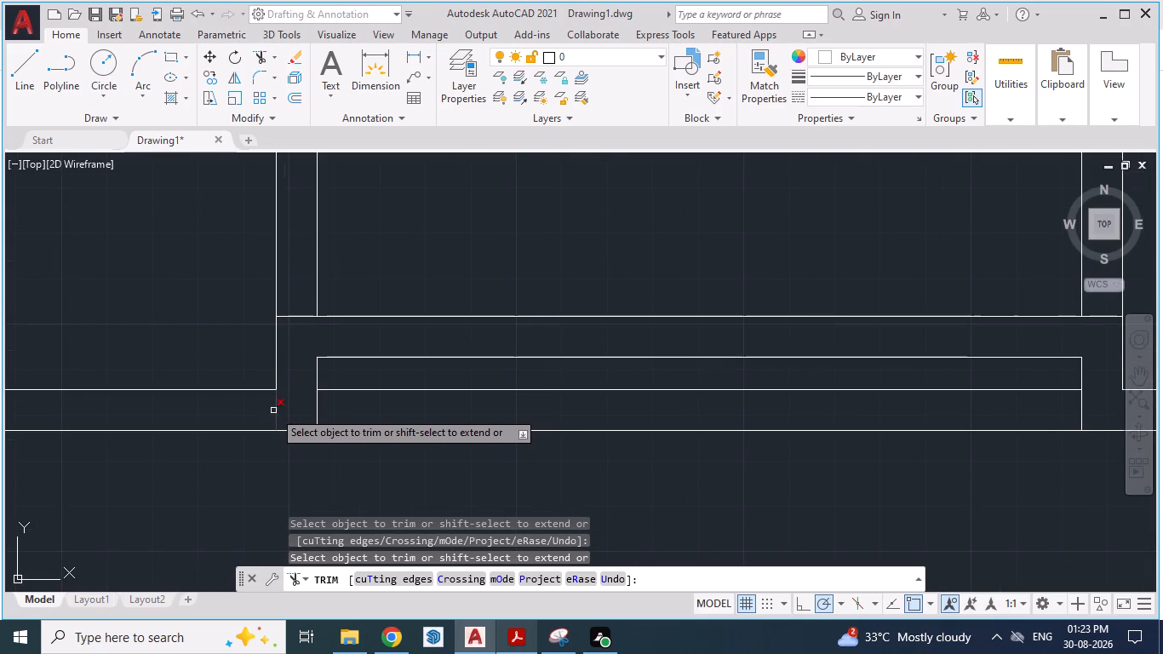
Compare the drafted wall layout with the PDF, examining the recessed front wall and the middle bay's stair and toilet.
scroll(291, 385, down, 2)
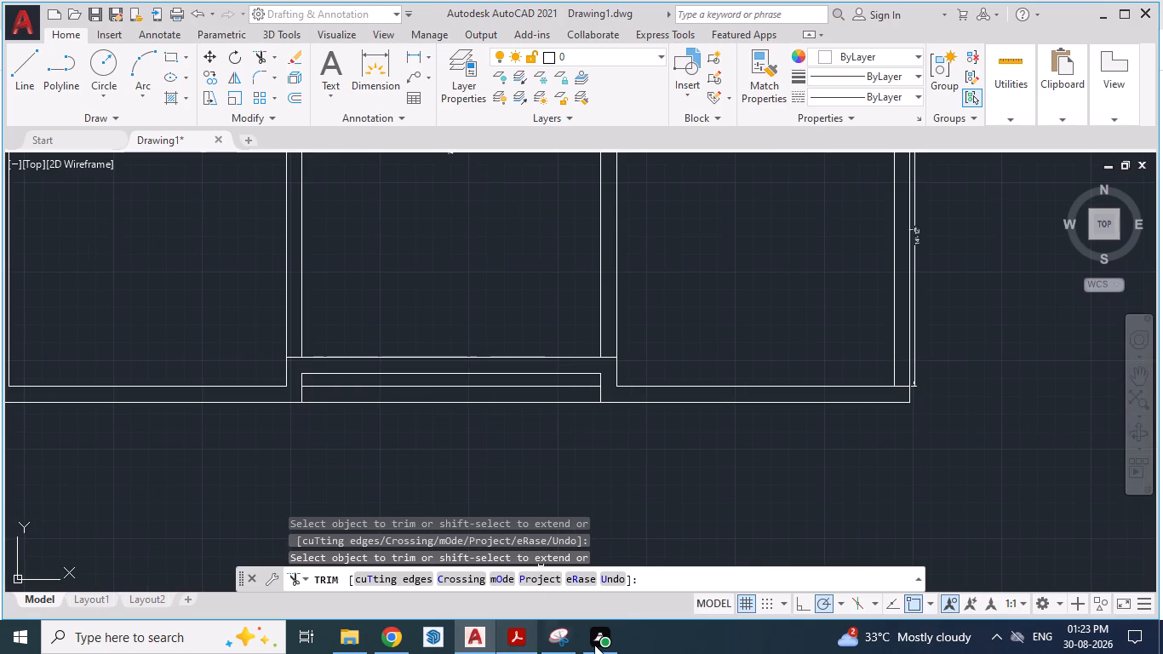
click(519, 639)
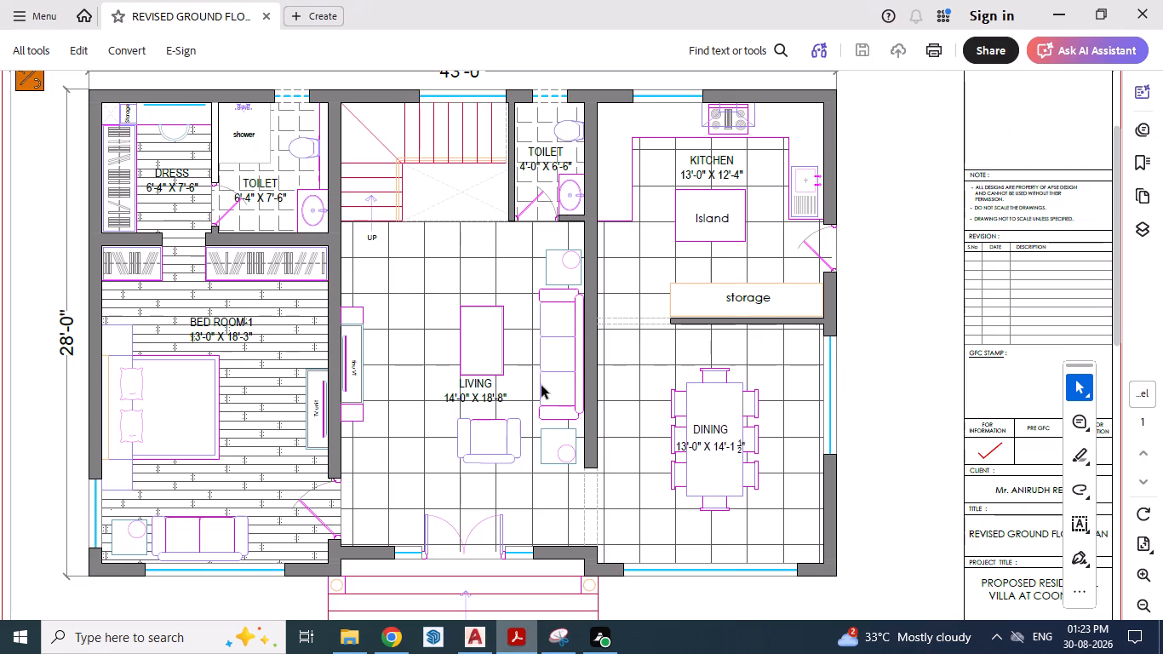
click(477, 639)
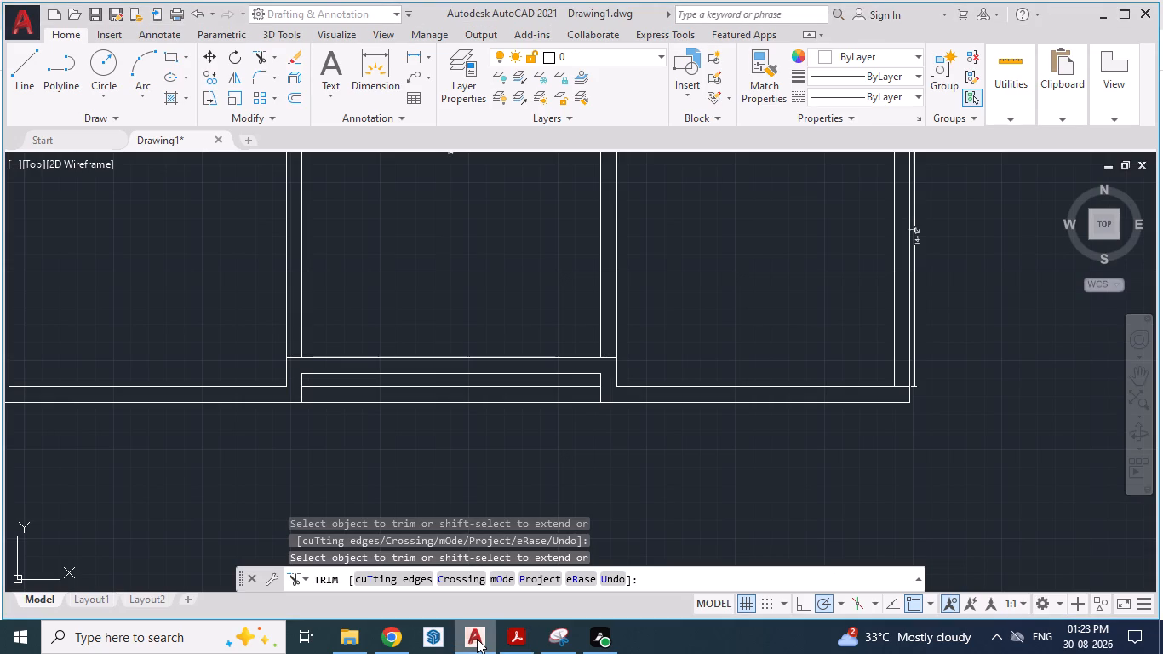
click(477, 639)
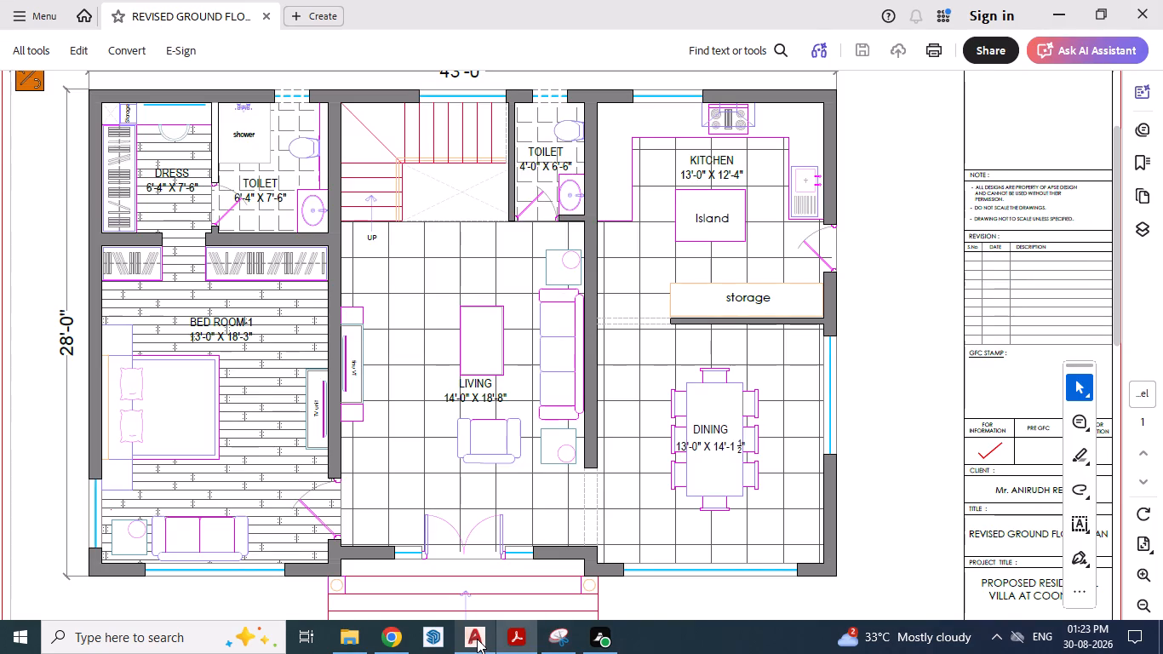
click(477, 639)
scroll(495, 455, down, 2)
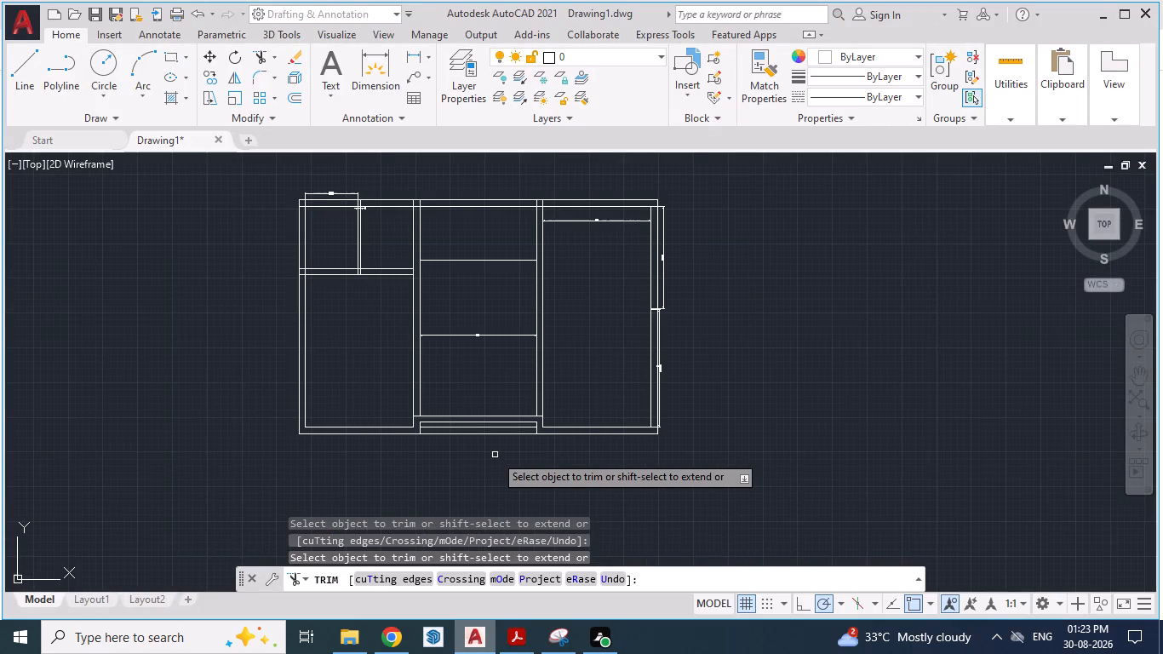
scroll(479, 240, up, 2)
scroll(473, 278, down, 1)
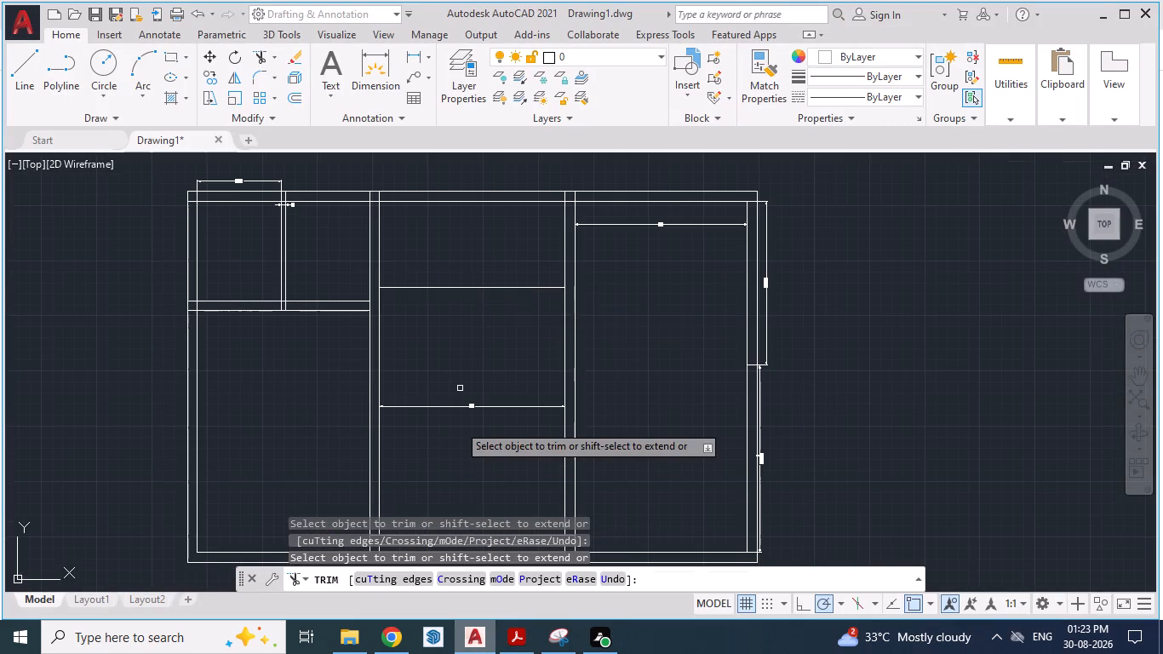
scroll(482, 354, down, 1)
scroll(455, 450, up, 2)
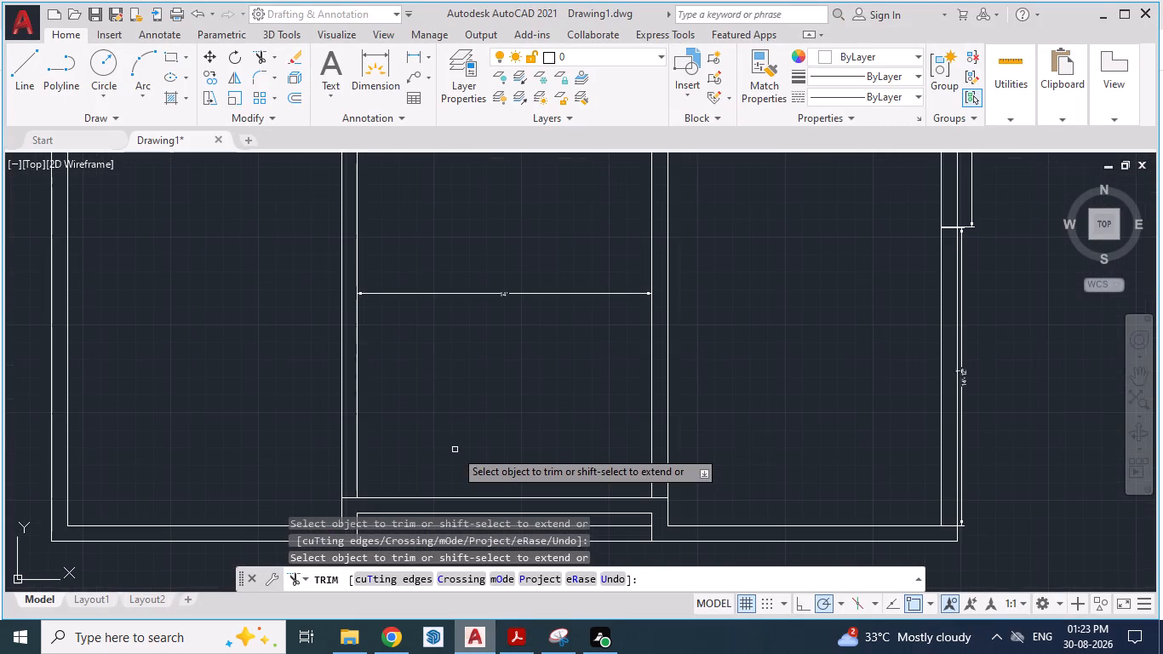
scroll(454, 450, down, 2)
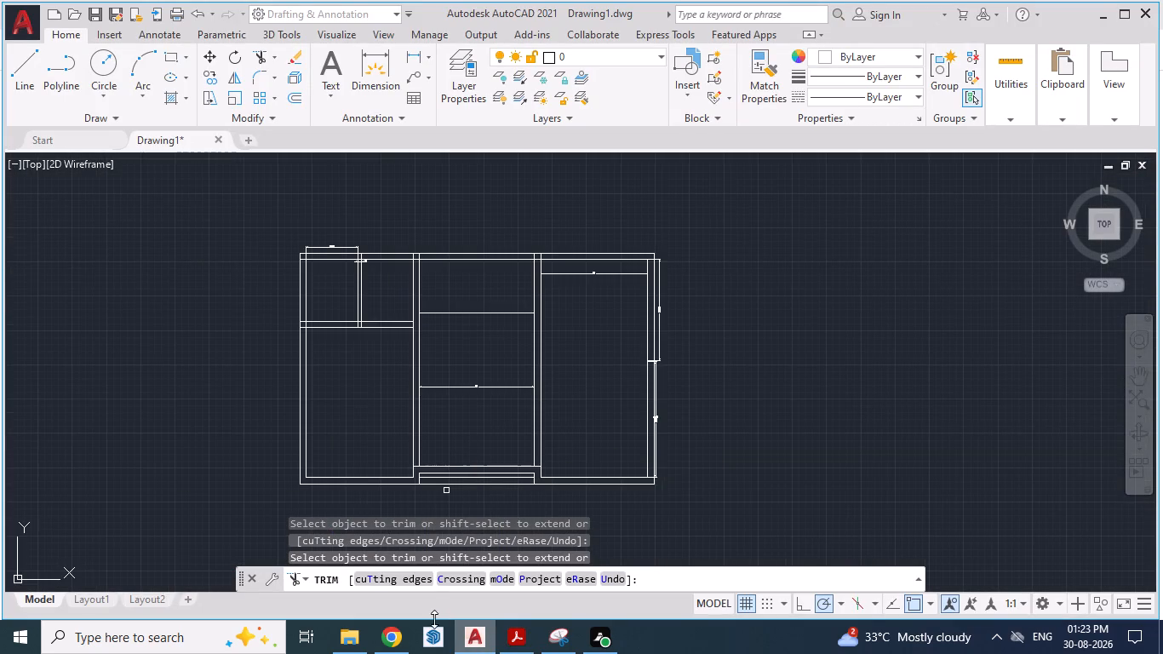
click(469, 634)
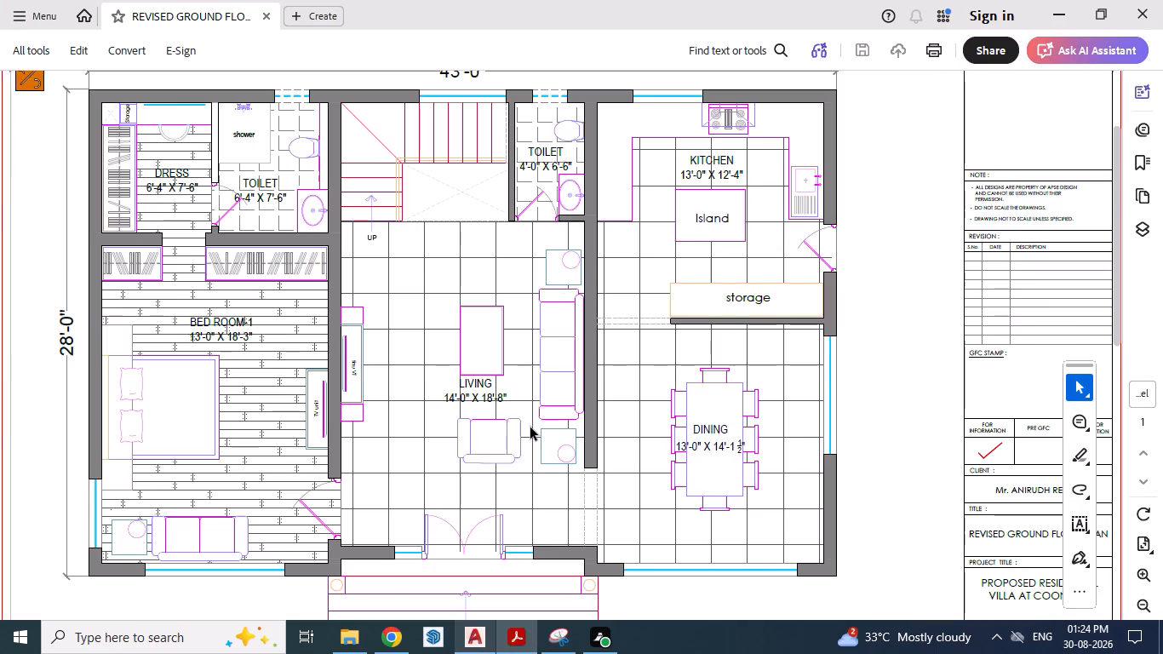
scroll(530, 427, up, 1)
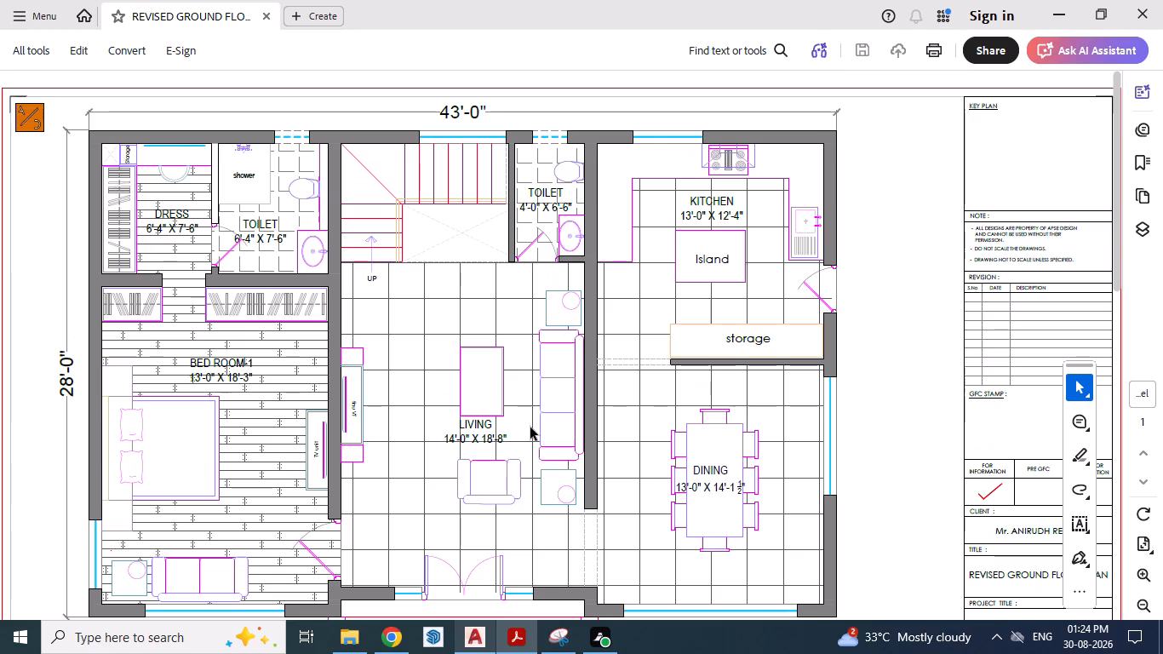
click(462, 631)
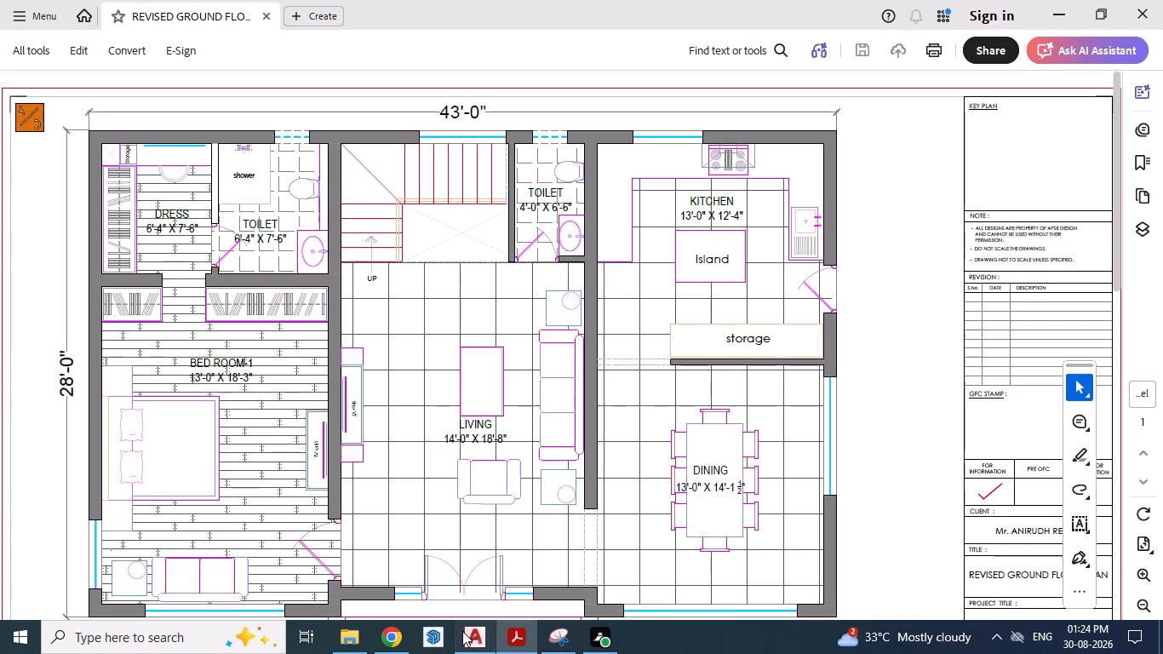
scroll(519, 290, up, 1)
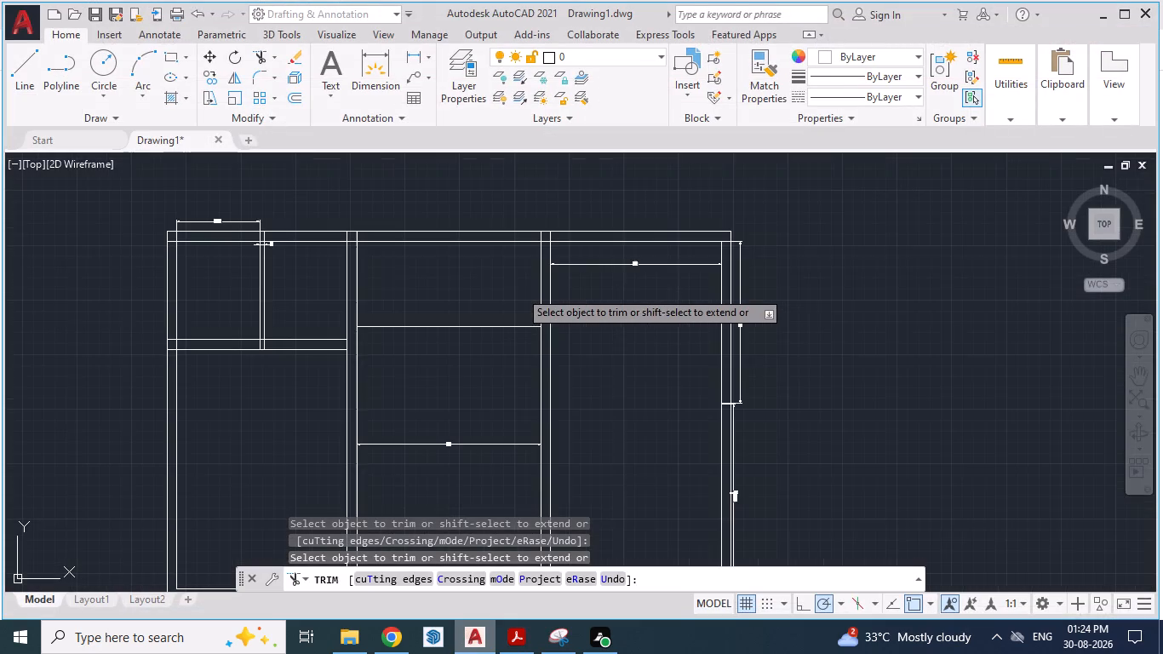
key(Escape)
key(Escape)
Offset the right partition's living-side face 4' into the middle bay for the toilet's width, checking the dimension in the PDF.
scroll(546, 215, up, 1)
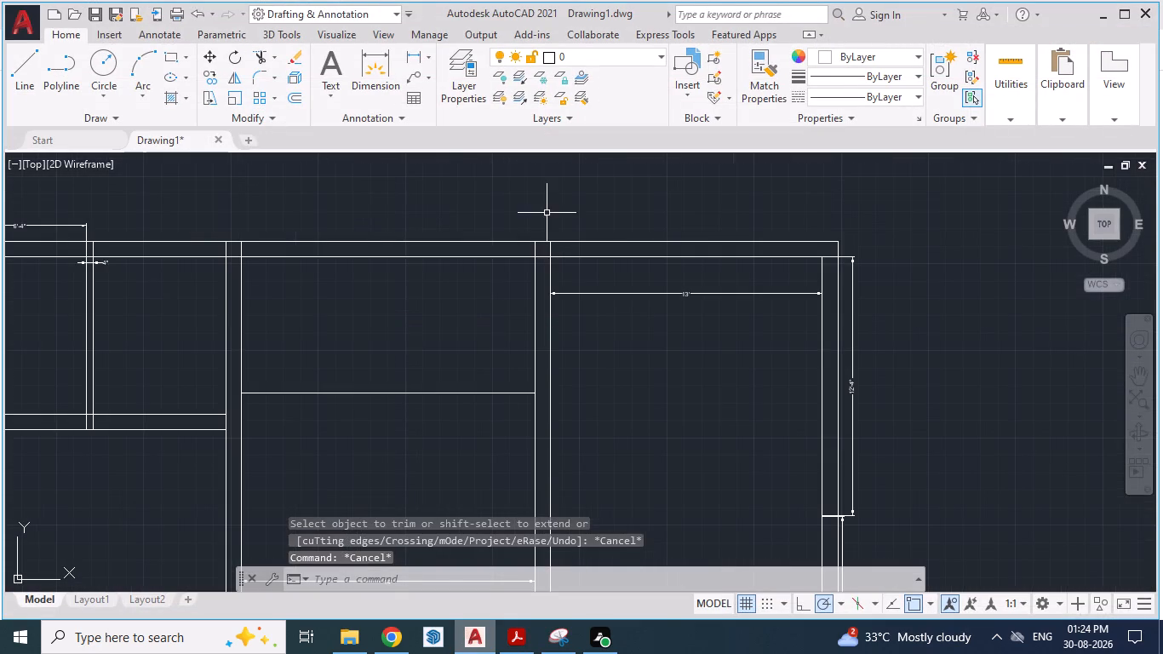
click(534, 250)
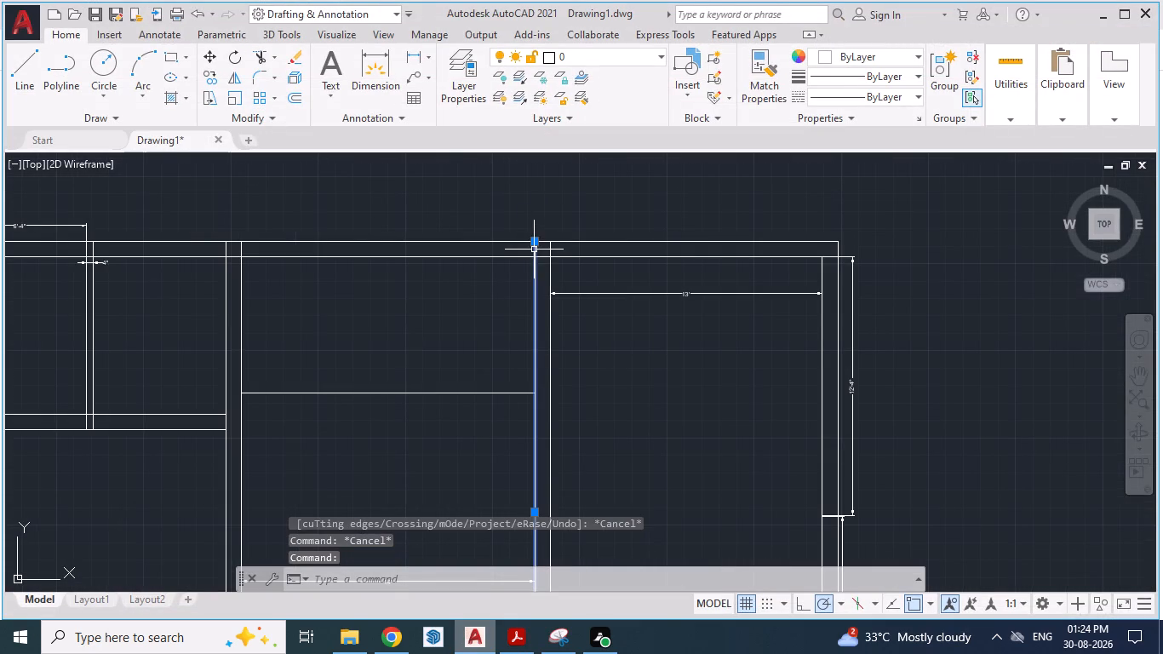
key(o)
key(Return)
key(4)
key(apostrophe)
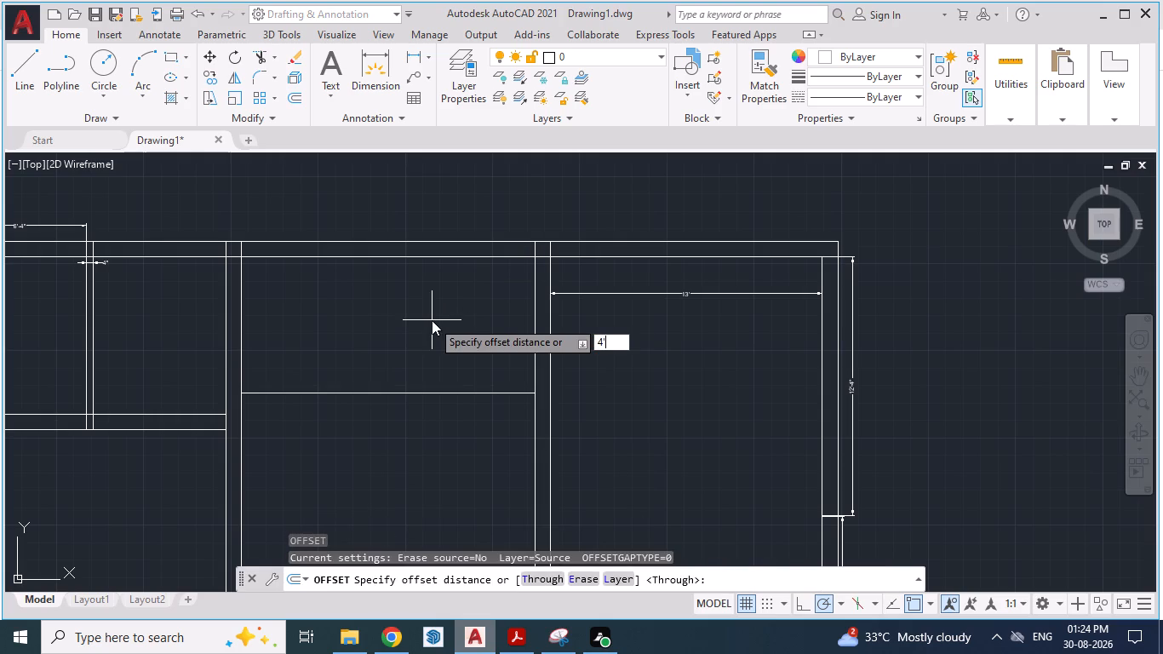
key(alt+Tab)
key(alt+Tab)
key(Return)
click(392, 313)
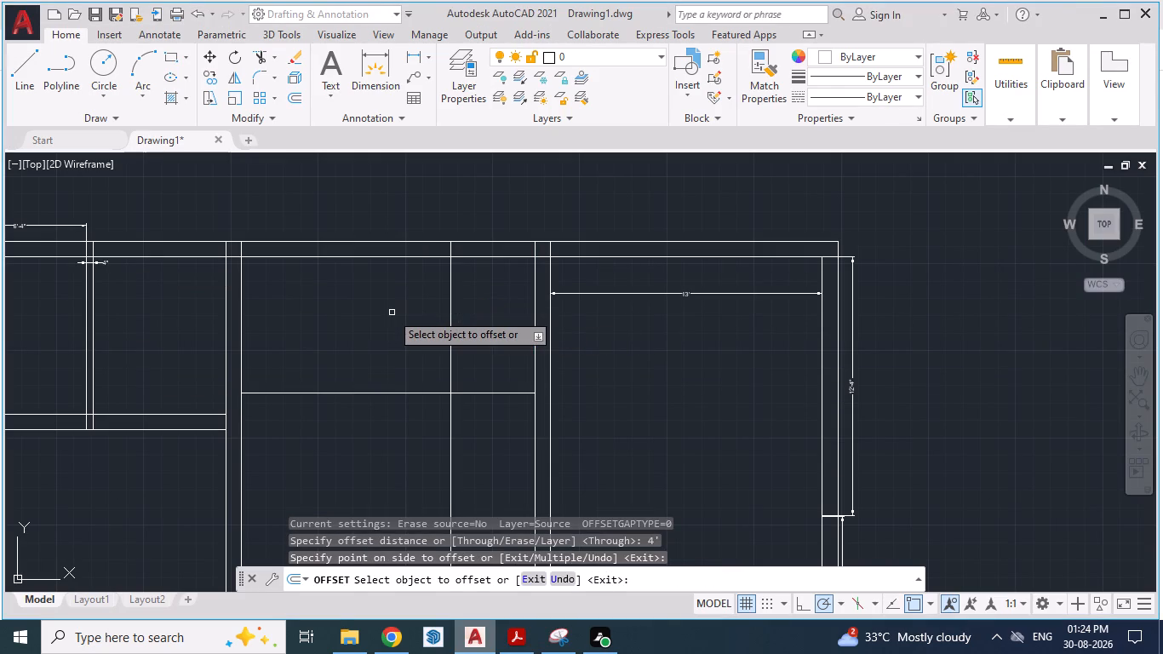
Offset the toilet's stair-side line 4" towards the stair for the wall thickness, after checking the PDF plan.
key(alt+Tab)
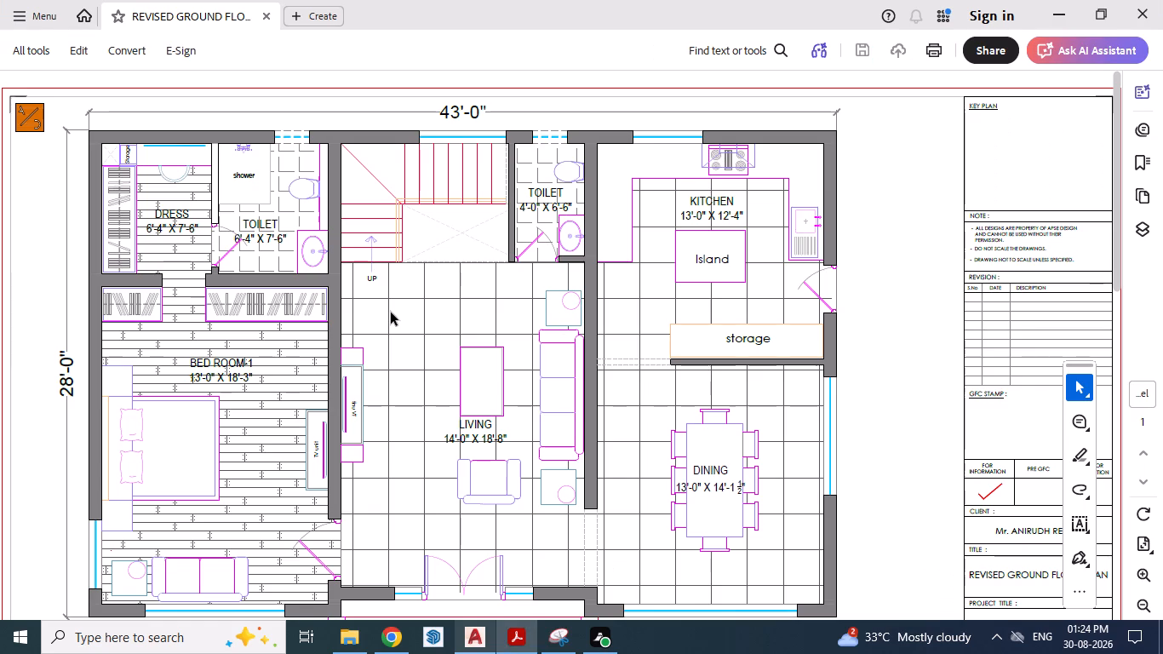
key(alt+Tab)
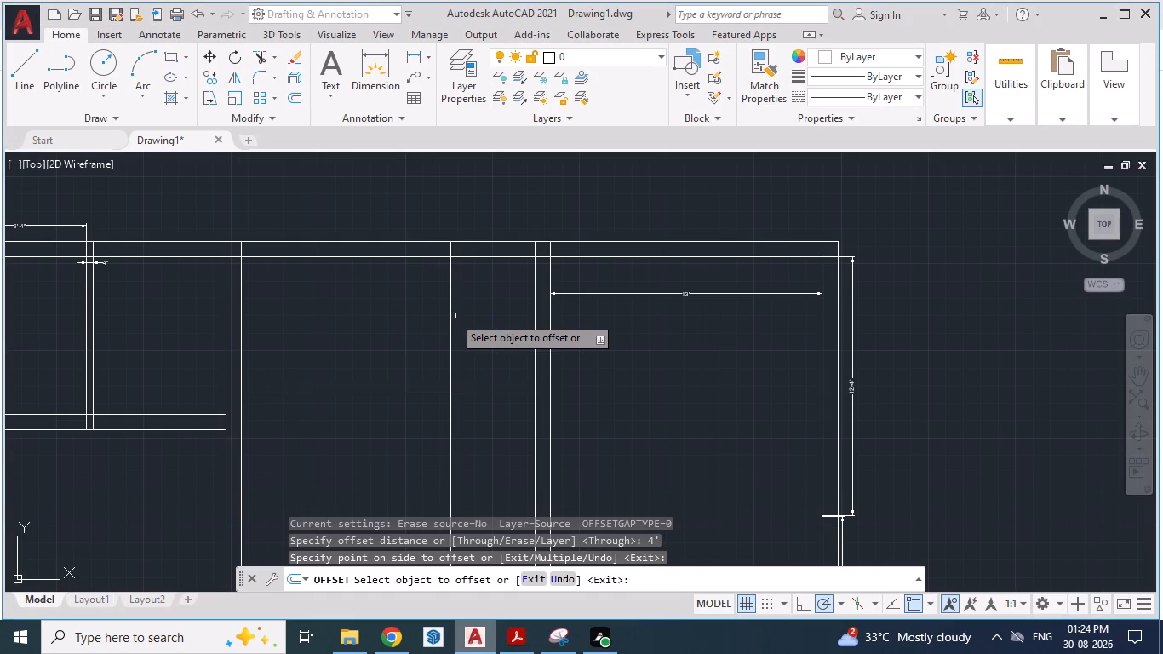
drag(450, 315, 423, 317)
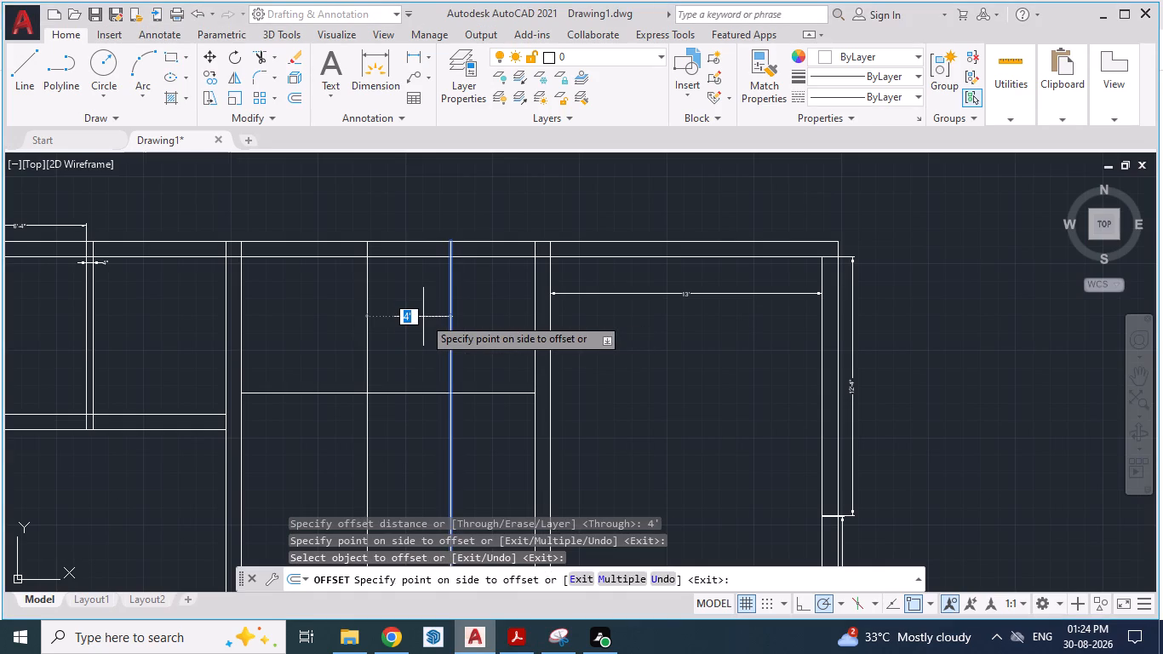
text(4")
key(Return)
click(423, 317)
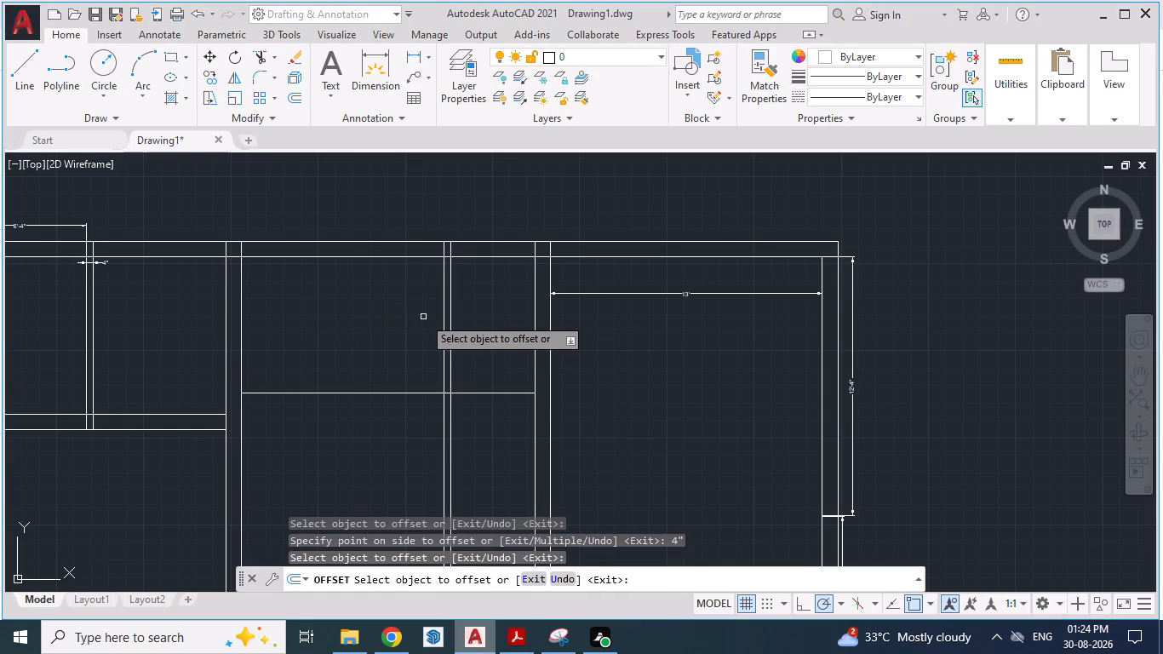
key(Escape)
key(Escape)
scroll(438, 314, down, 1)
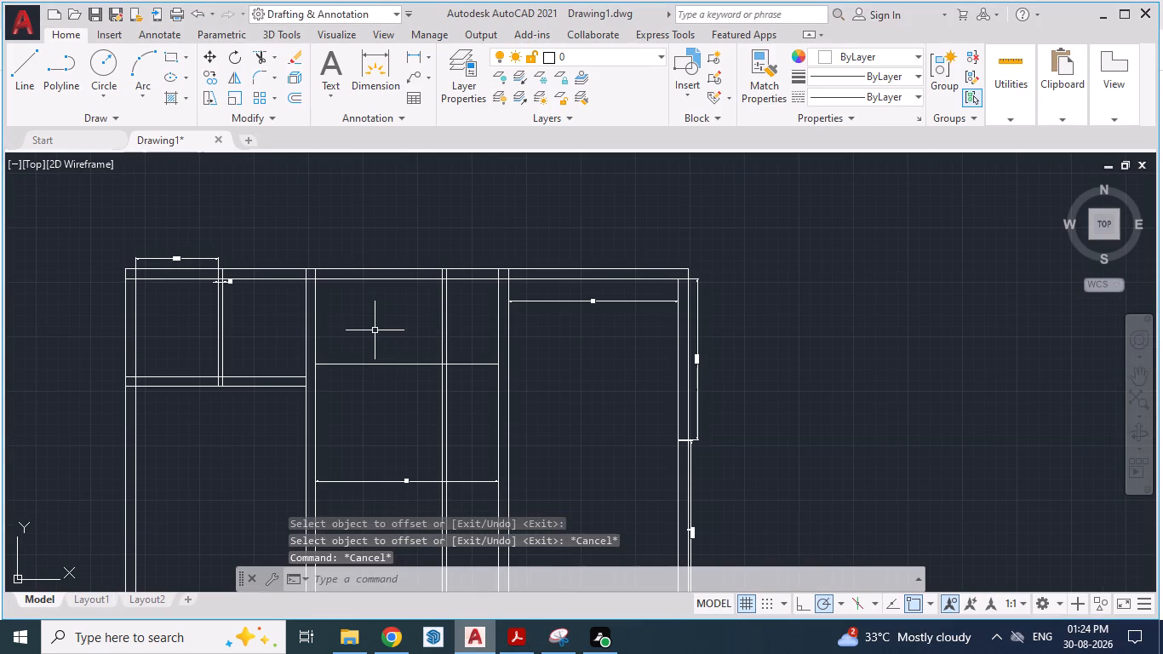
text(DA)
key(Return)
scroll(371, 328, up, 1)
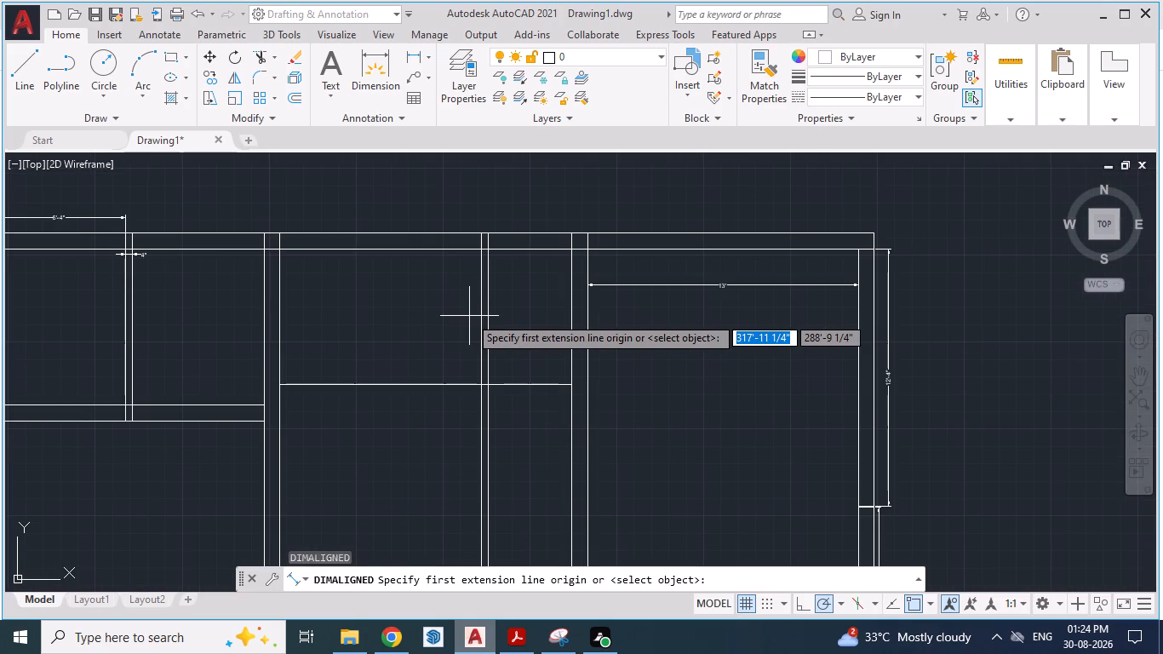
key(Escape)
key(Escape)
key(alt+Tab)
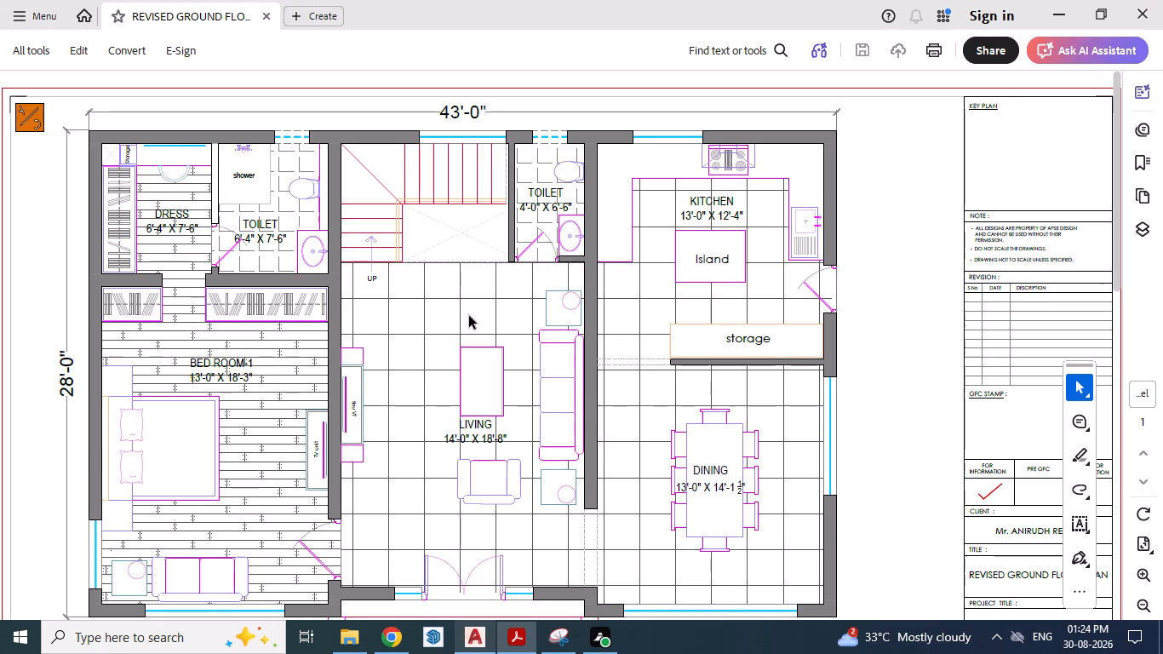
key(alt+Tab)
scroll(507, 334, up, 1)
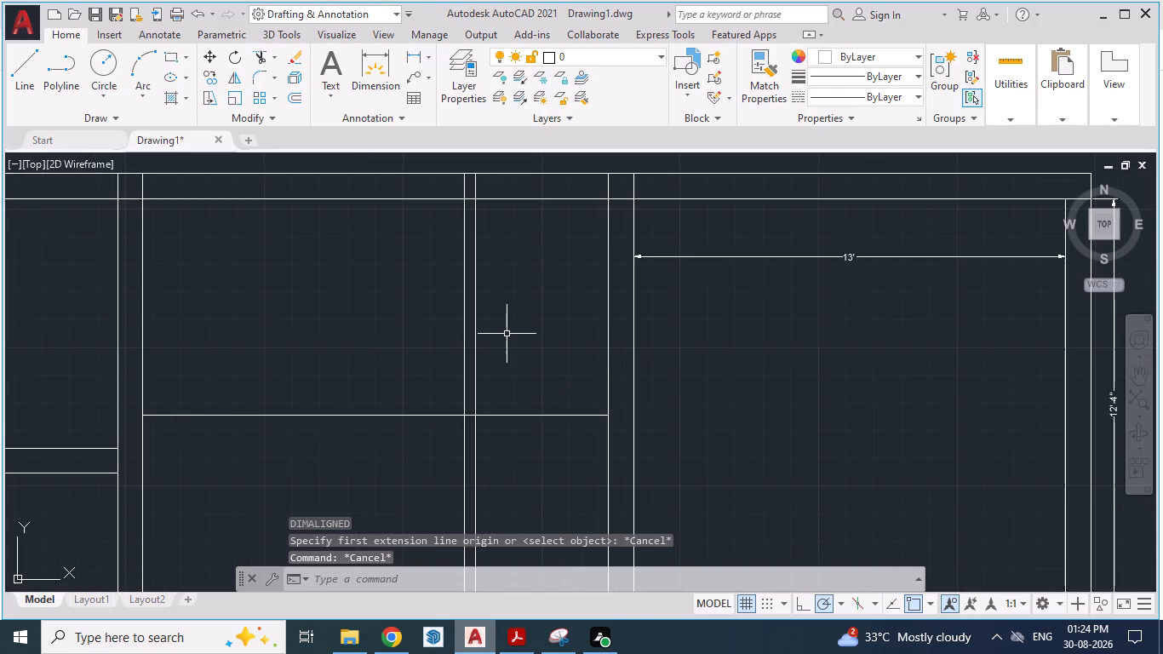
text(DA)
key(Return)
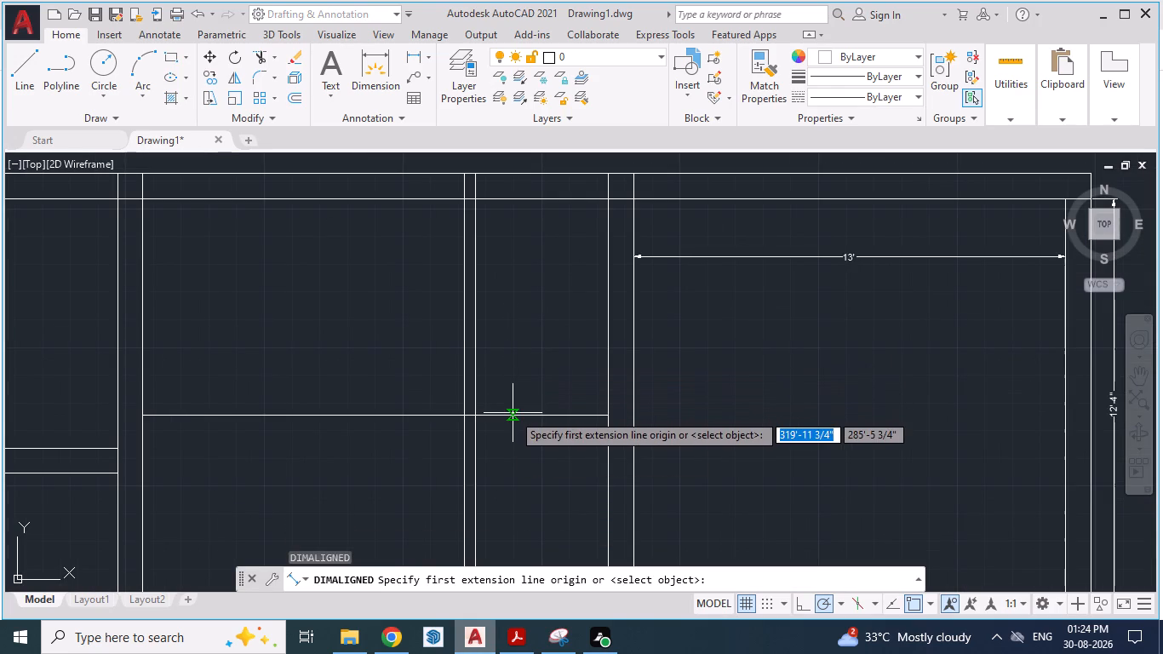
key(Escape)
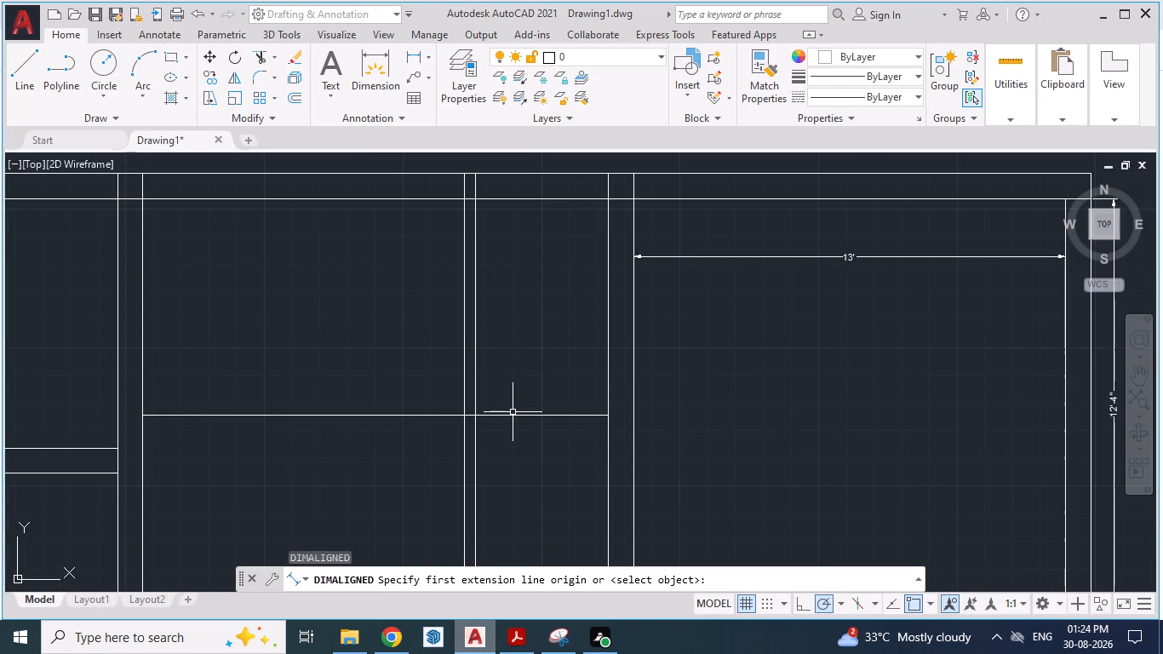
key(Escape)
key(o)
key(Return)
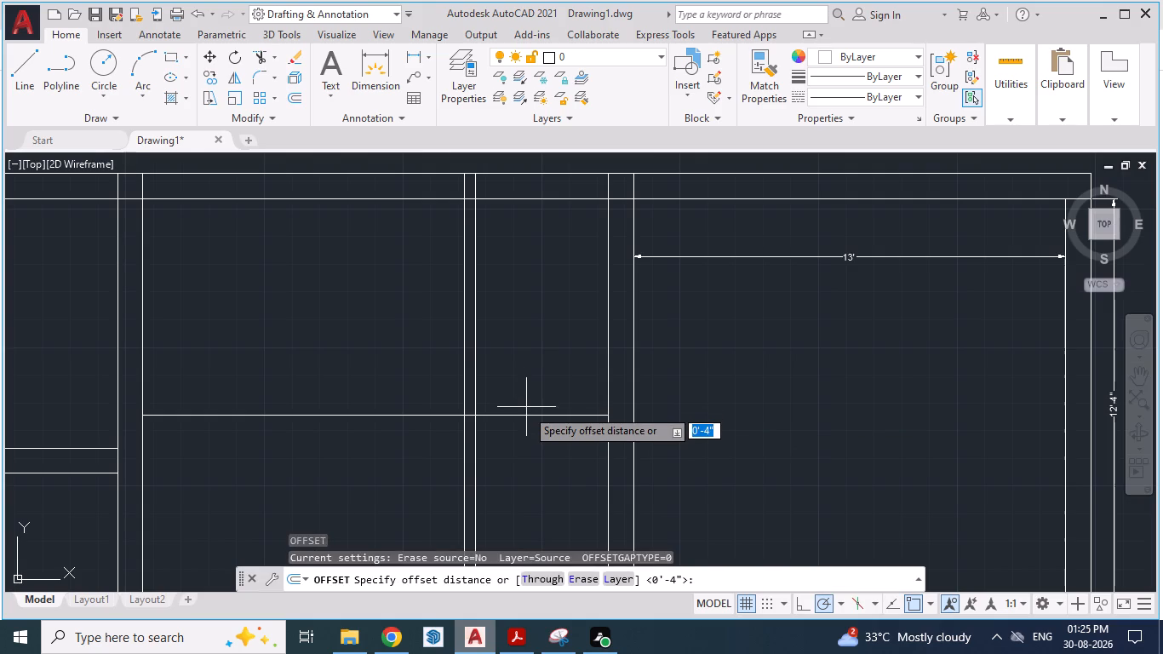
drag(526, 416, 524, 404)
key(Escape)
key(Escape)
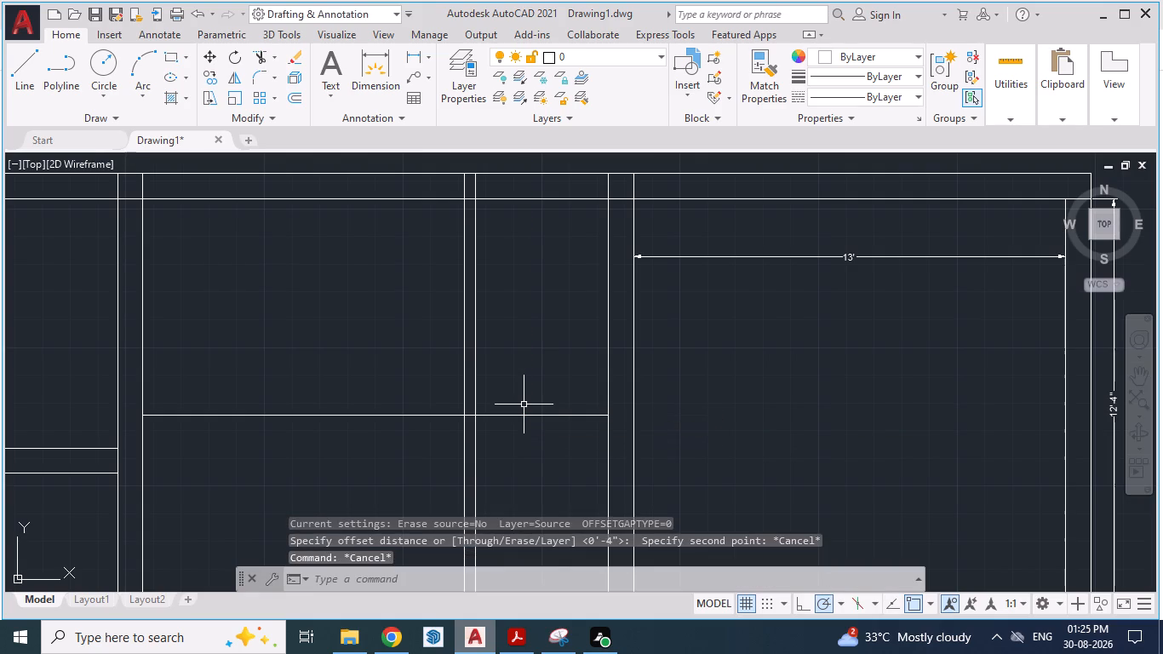
Offset the horizontal line closing the stair and toilet area 4" upwards into the toilet for its wall thickness.
key(o)
key(Return)
key(Return)
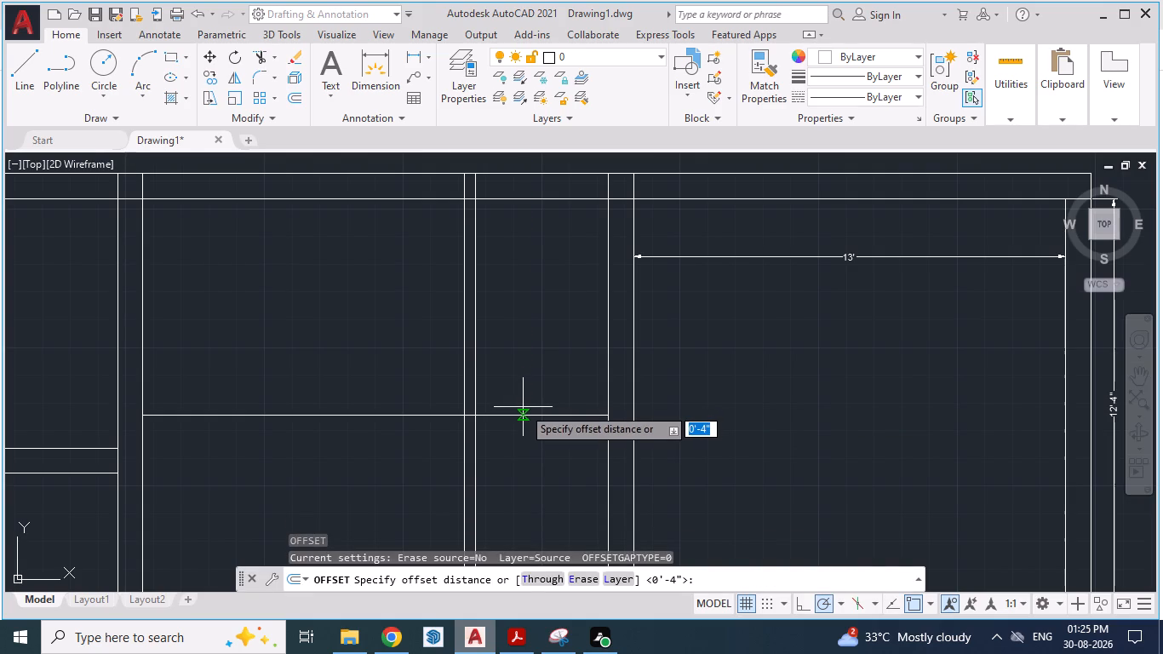
drag(509, 415, 514, 380)
click(514, 380)
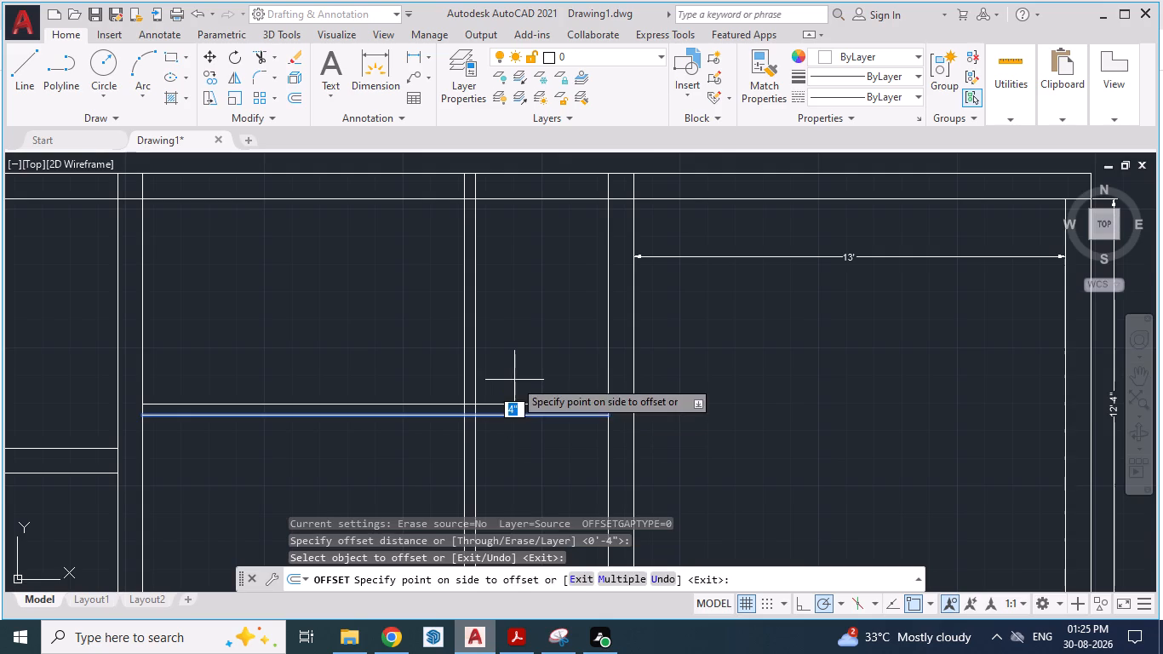
scroll(514, 376, down, 1)
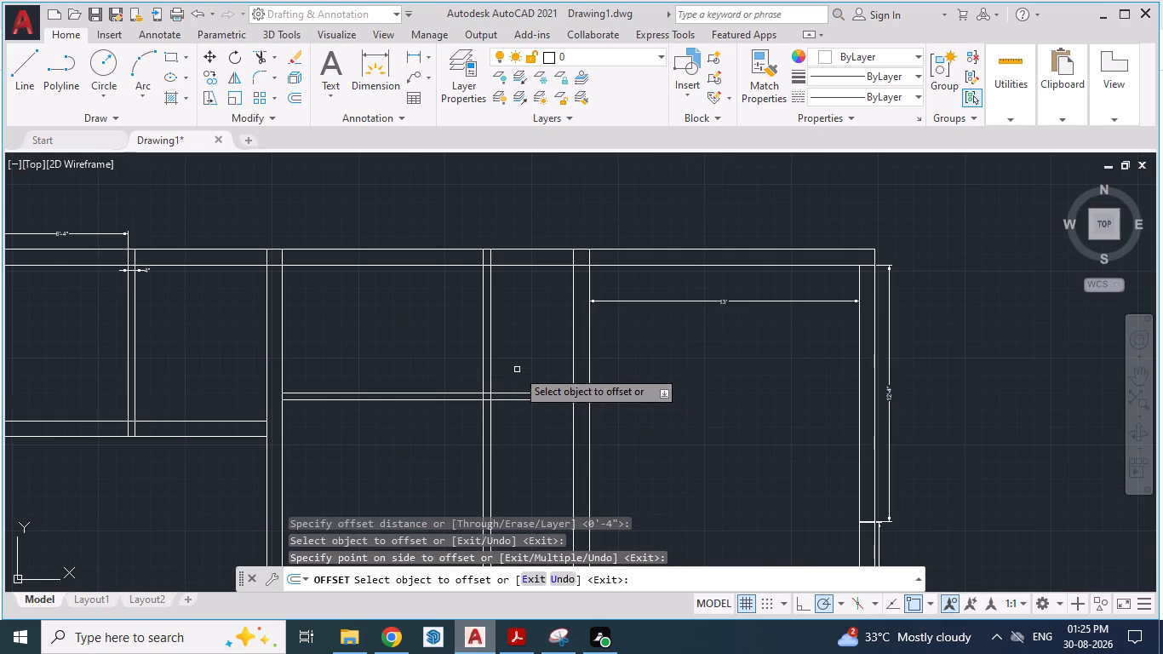
key(Escape)
key(Escape)
Trim the upper horizontal offset line across the stair area and inside the toilet's side wall, keeping it within the toilet.
text(TR)
key(Return)
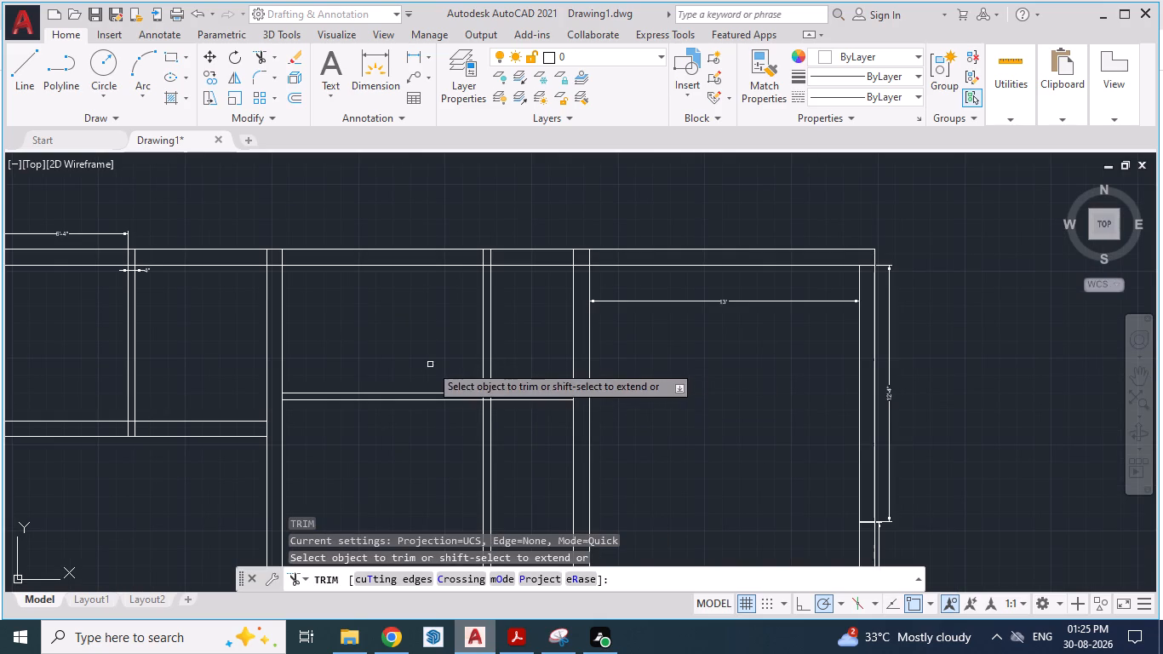
key(alt+Tab)
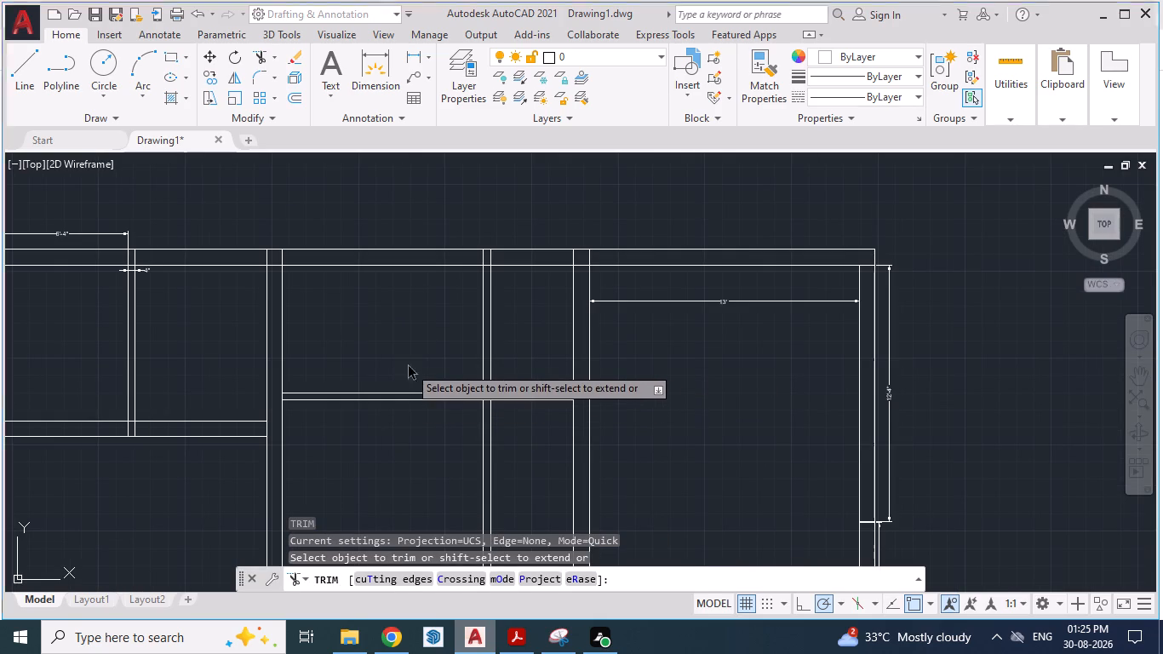
key(alt+Tab)
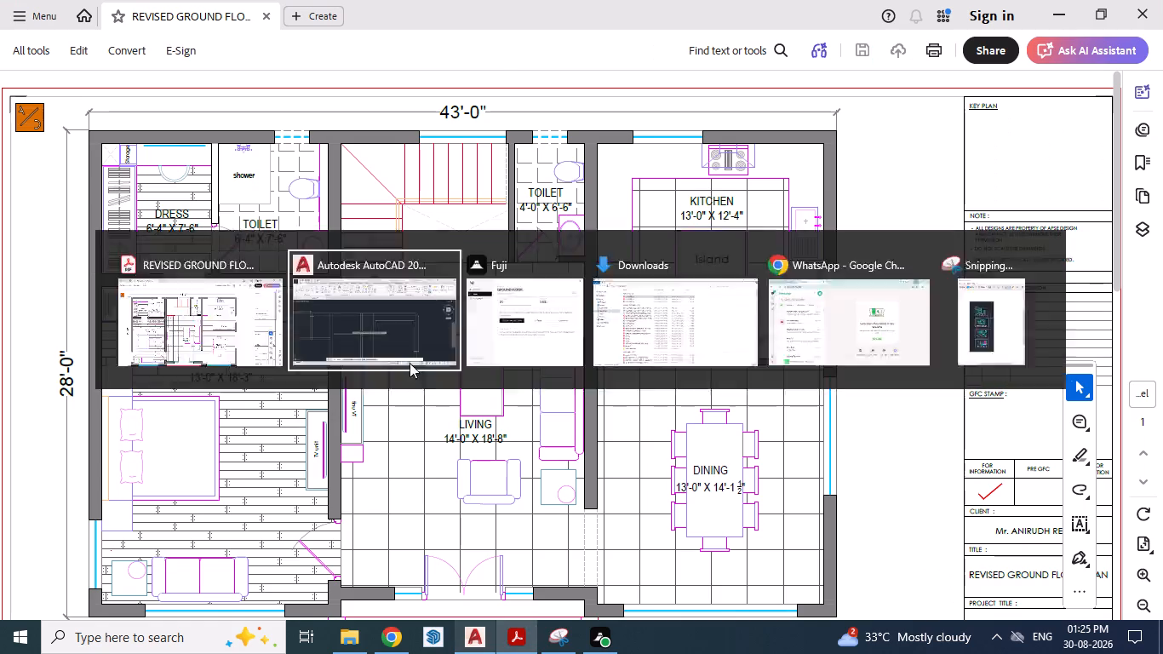
click(411, 393)
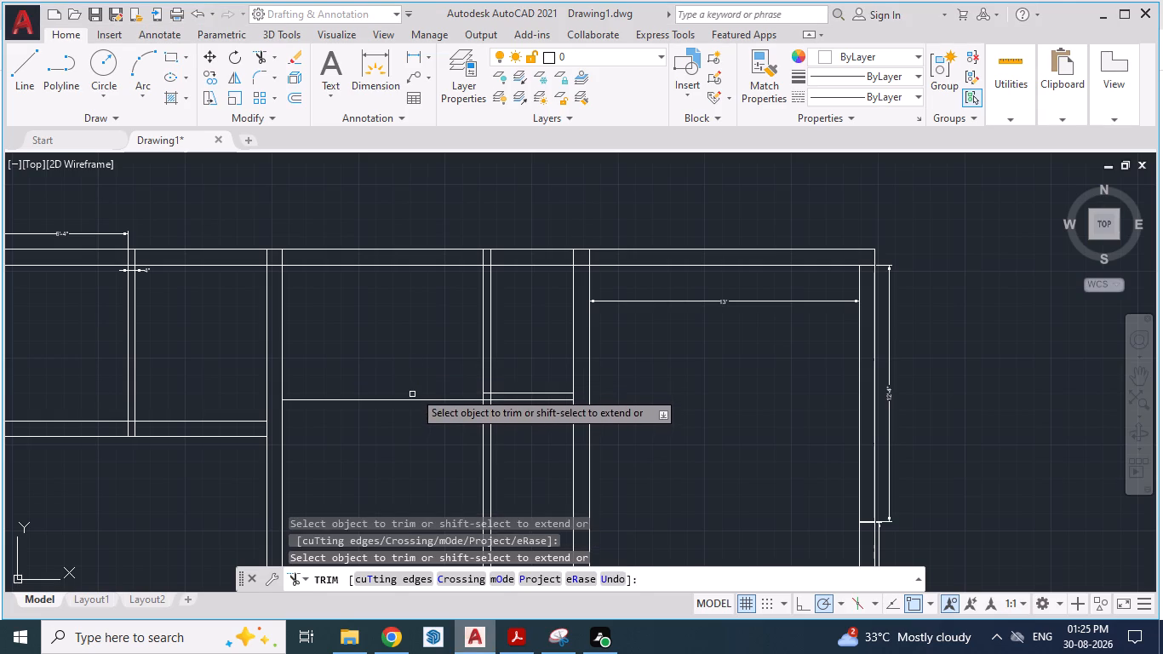
key(alt+Tab)
key(alt+Tab)
scroll(508, 410, up, 1)
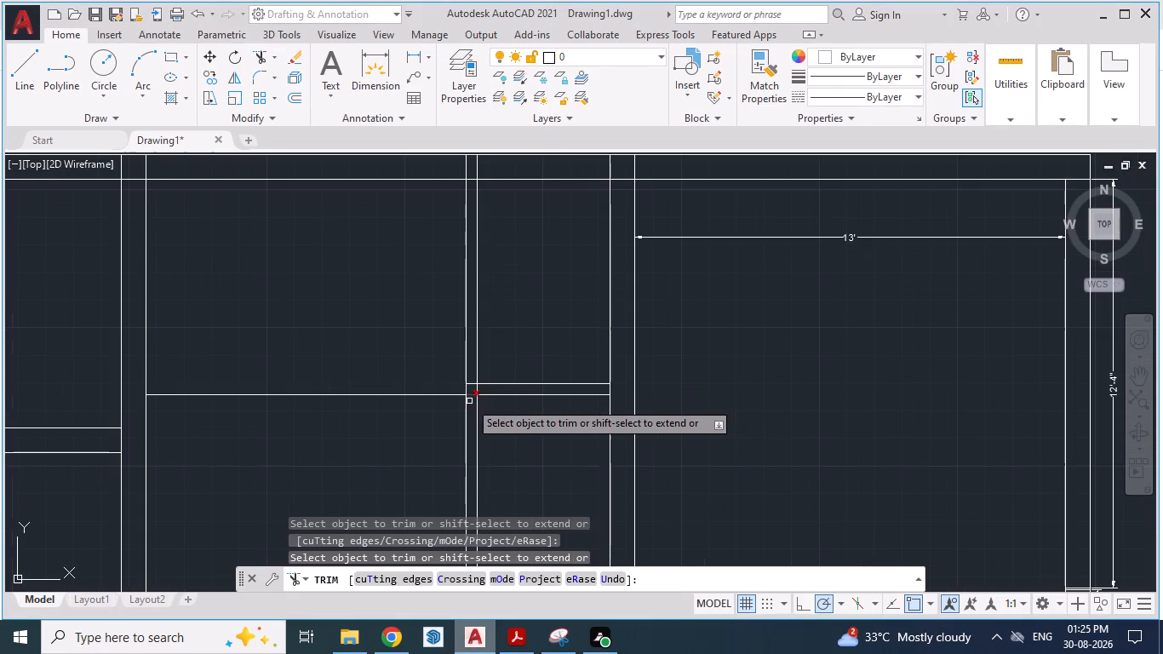
scroll(469, 395, up, 2)
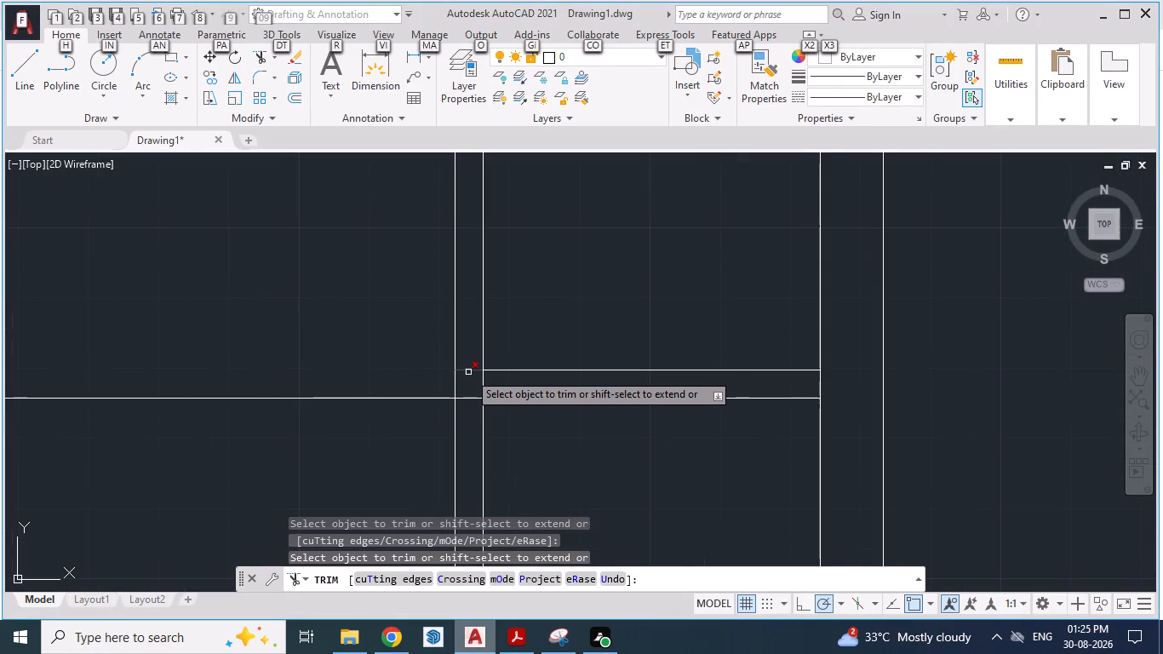
click(468, 372)
key(alt+Tab)
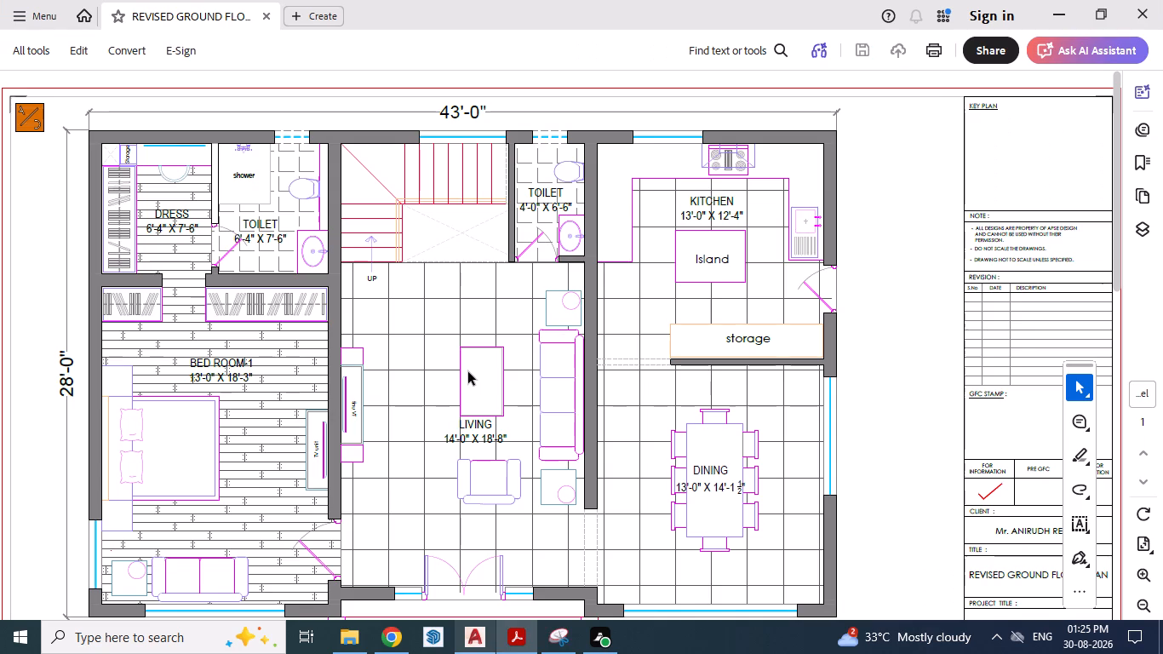
key(alt+Tab)
Compare the toilet's wall junctions and the stair area with the PDF plan.
scroll(478, 393, down, 2)
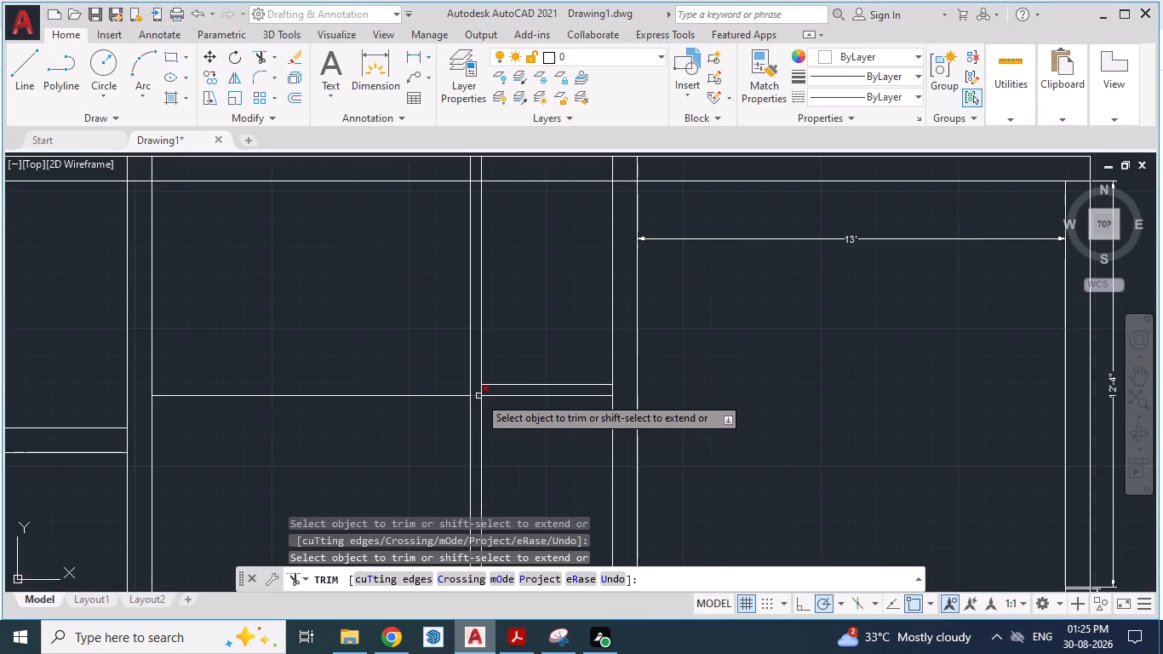
scroll(478, 387, down, 2)
scroll(465, 287, up, 3)
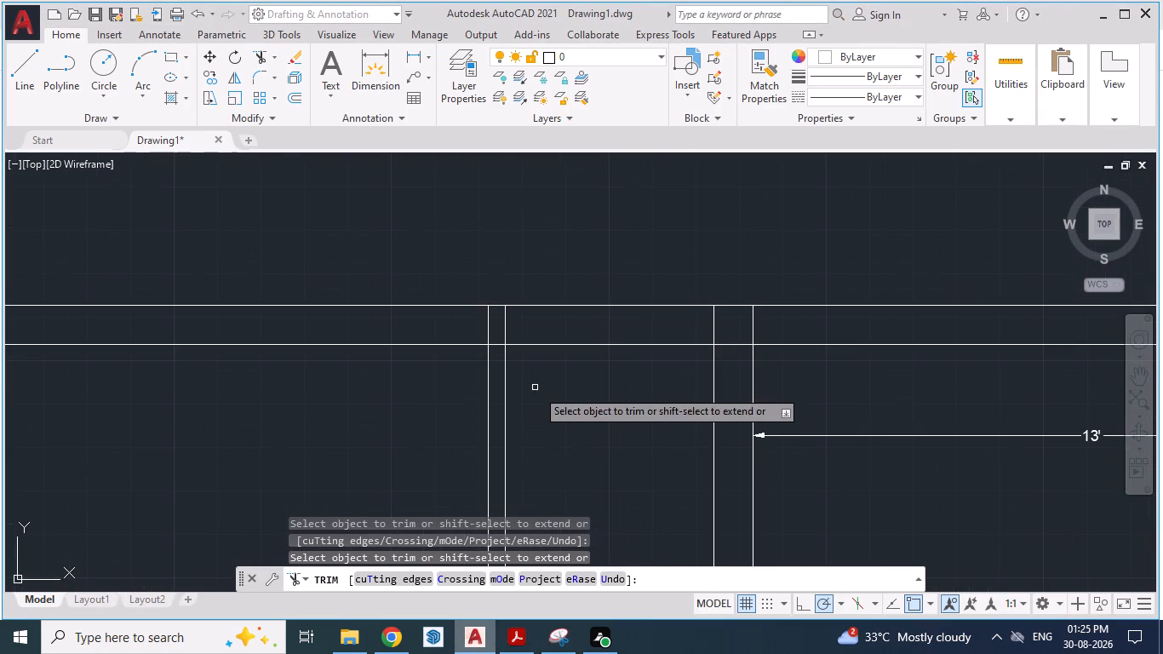
key(alt+Tab)
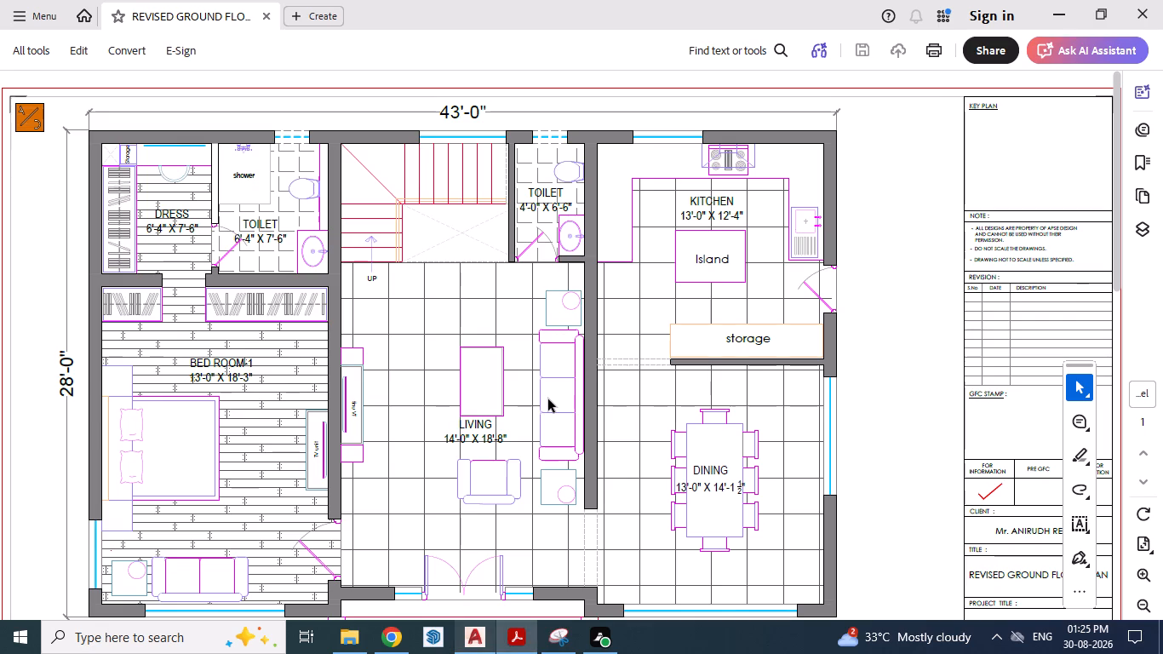
key(alt+Tab)
scroll(541, 360, down, 4)
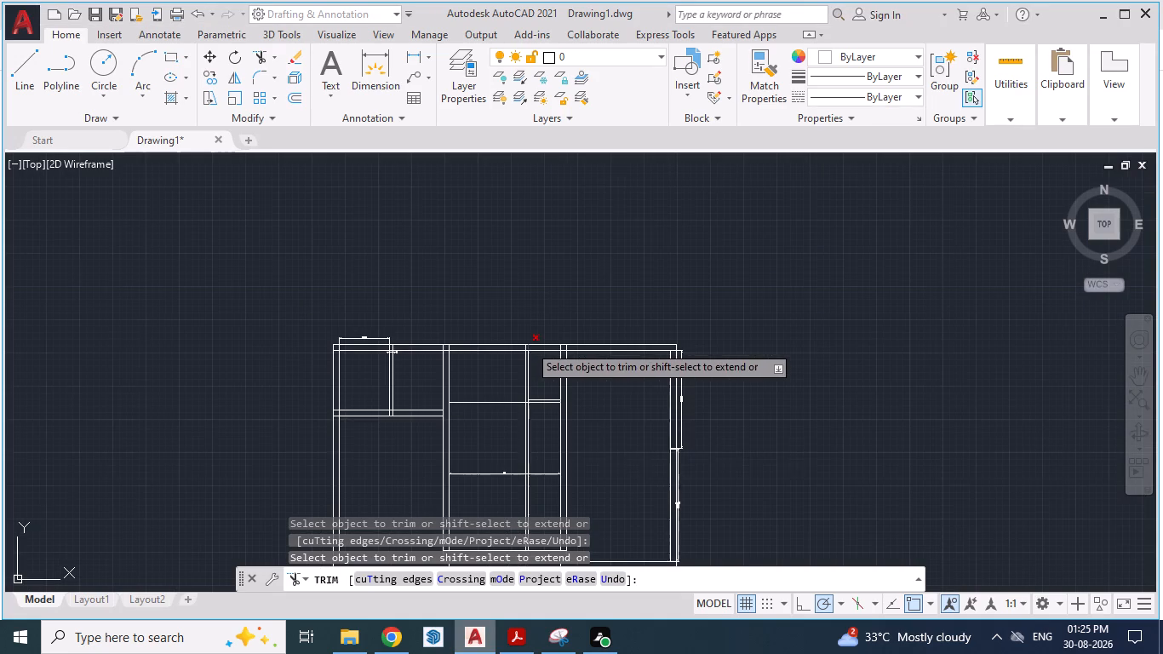
key(alt+Tab)
key(alt+Tab)
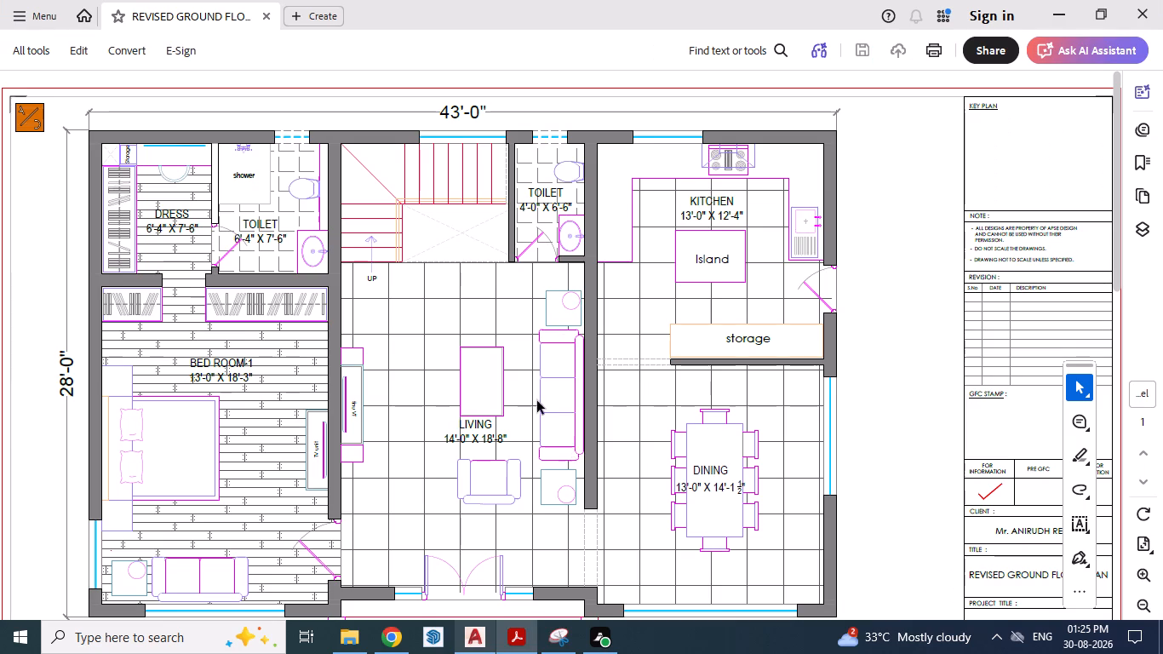
scroll(506, 345, down, 2)
scroll(497, 393, up, 2)
key(Escape)
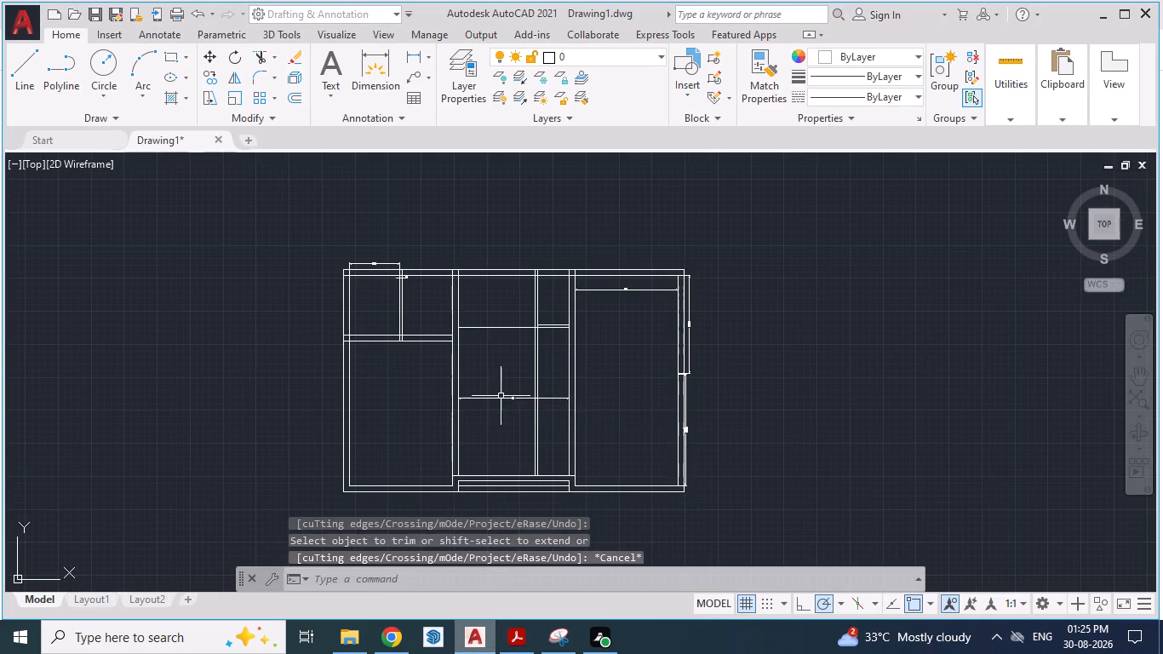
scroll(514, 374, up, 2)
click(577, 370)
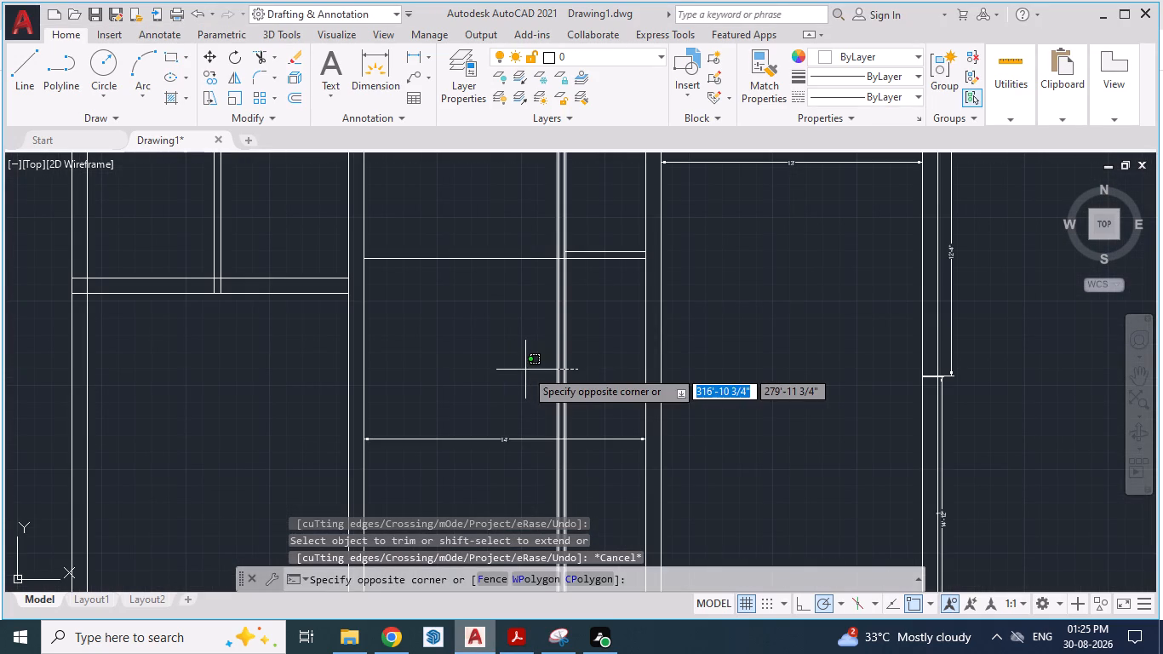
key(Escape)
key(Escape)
Trim both toilet side-wall lines below the toilet through the living area, and check the layout against the PDF.
text(TR)
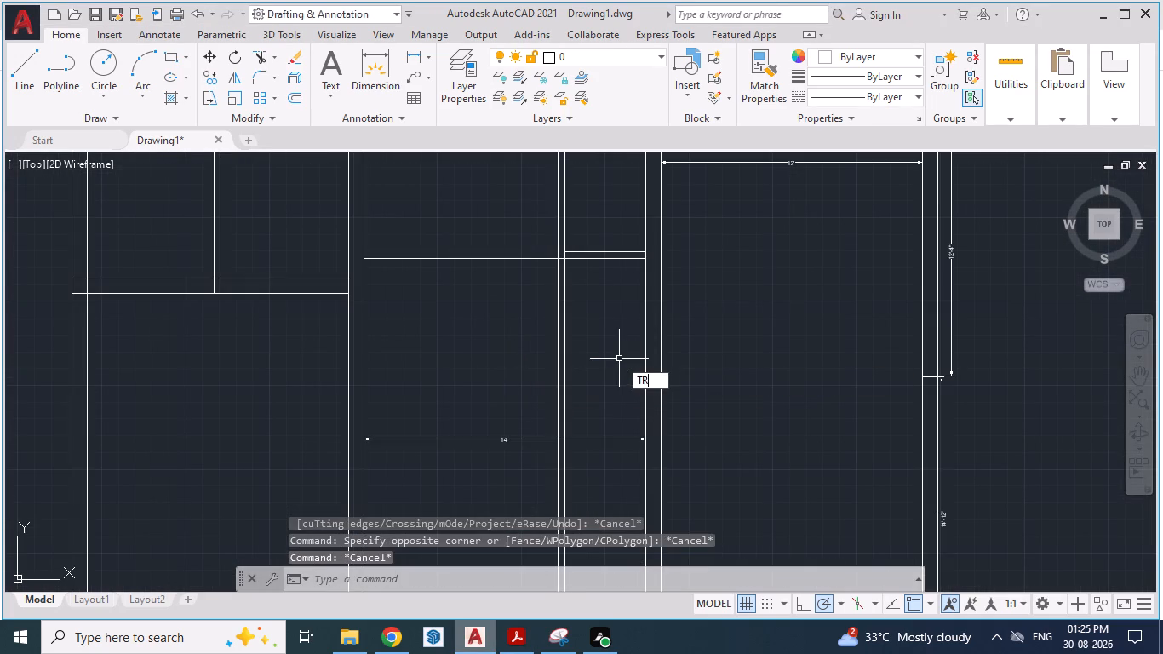
key(Return)
drag(595, 347, 535, 355)
scroll(537, 292, down, 2)
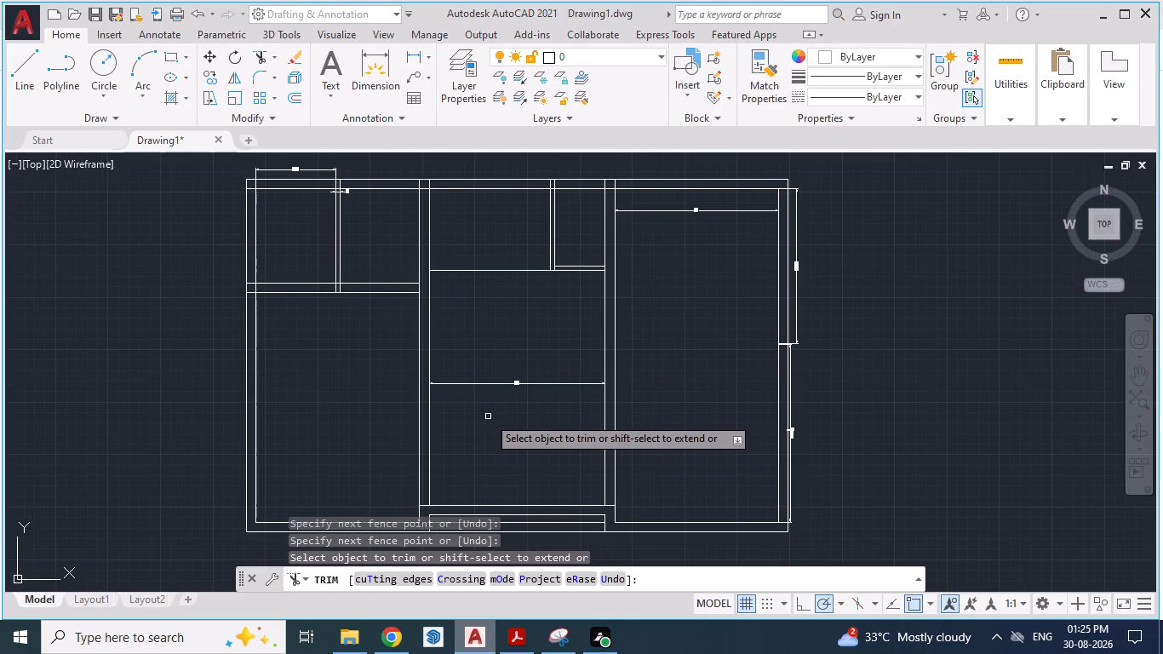
key(alt+Tab)
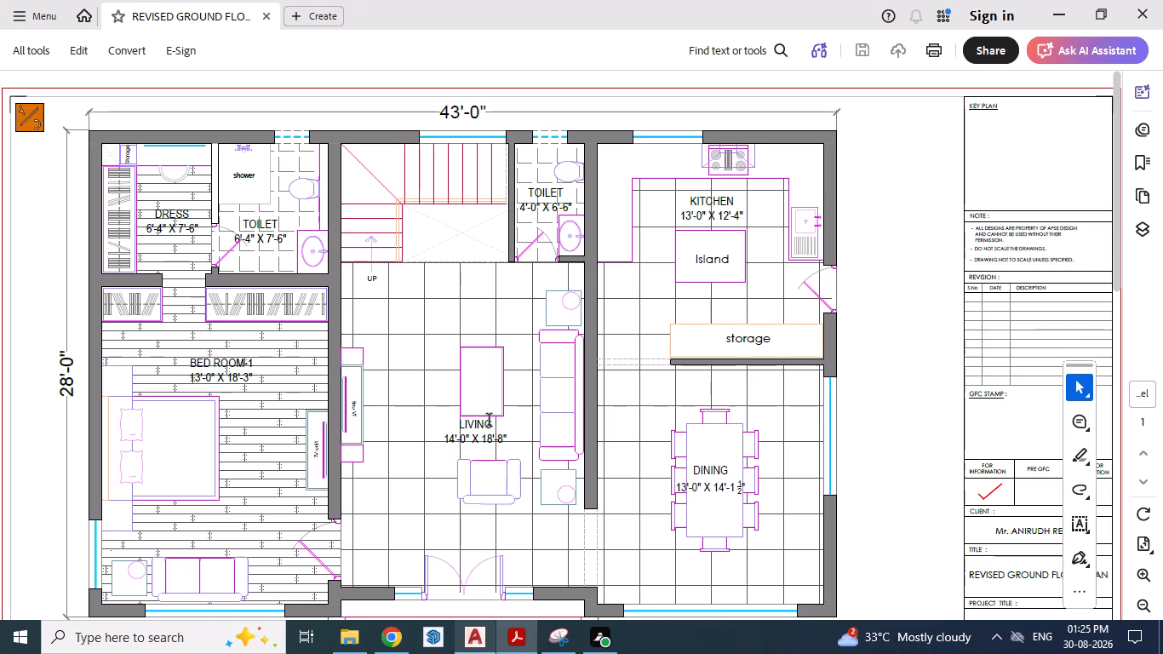
key(alt+Tab)
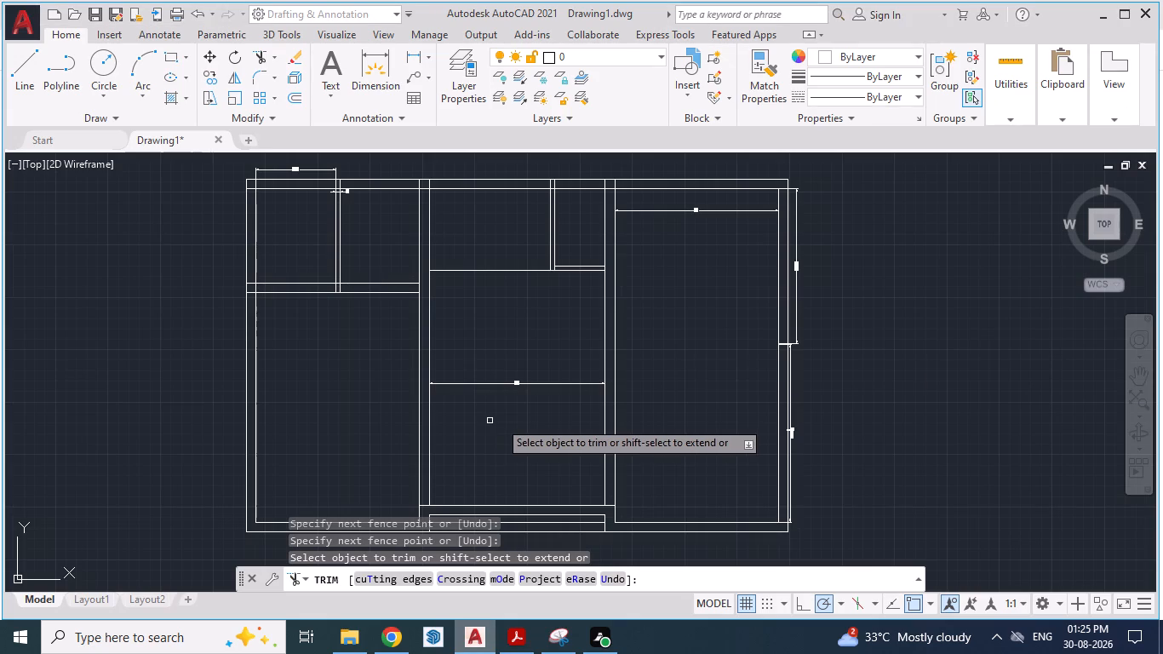
scroll(690, 313, down, 1)
scroll(713, 298, up, 1)
key(Escape)
key(Escape)
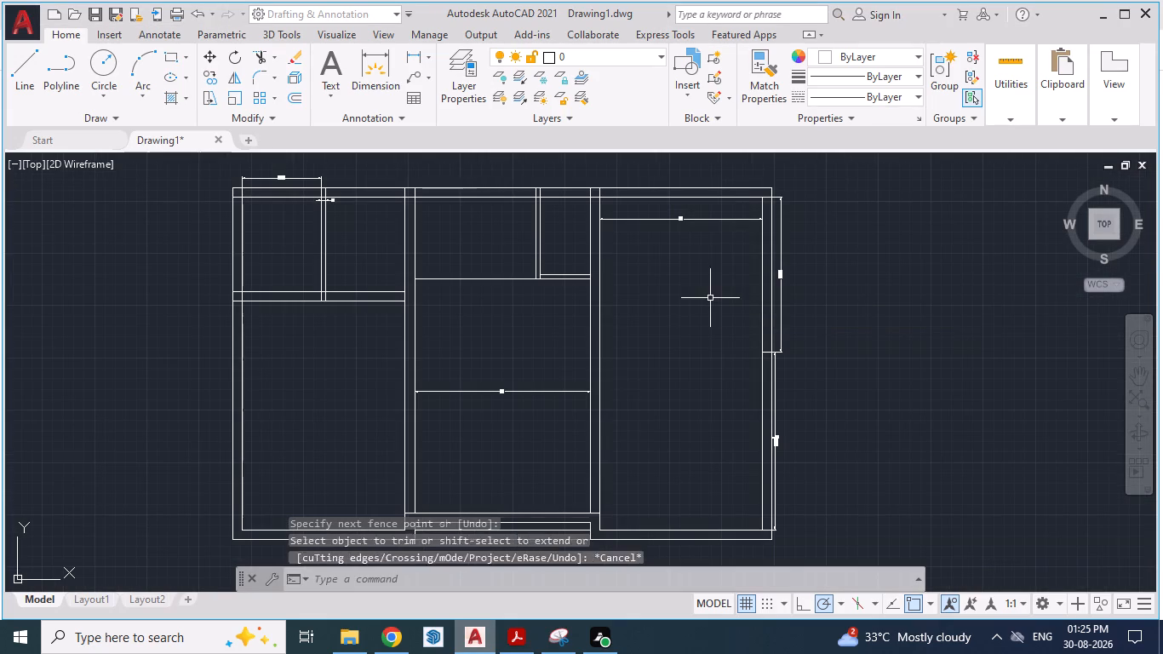
Trim the top outer wall's inner line where it crosses the wall between the toilet and the kitchen.
scroll(720, 228, up, 1)
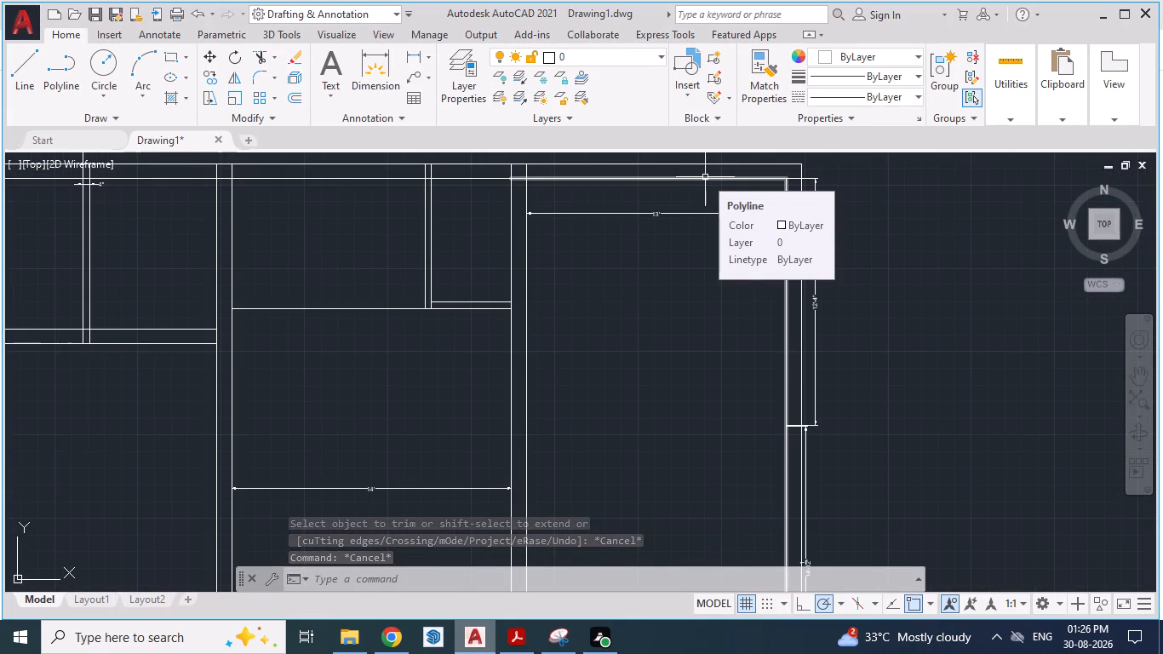
scroll(628, 295, down, 1)
scroll(558, 230, up, 2)
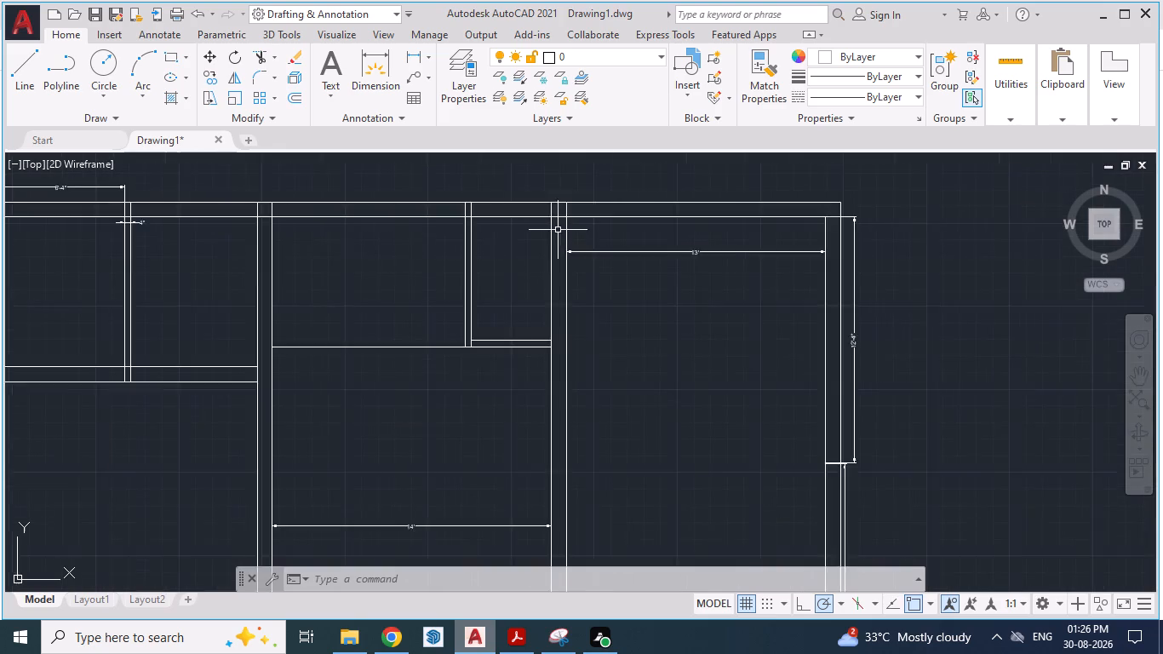
text(TR)
key(Return)
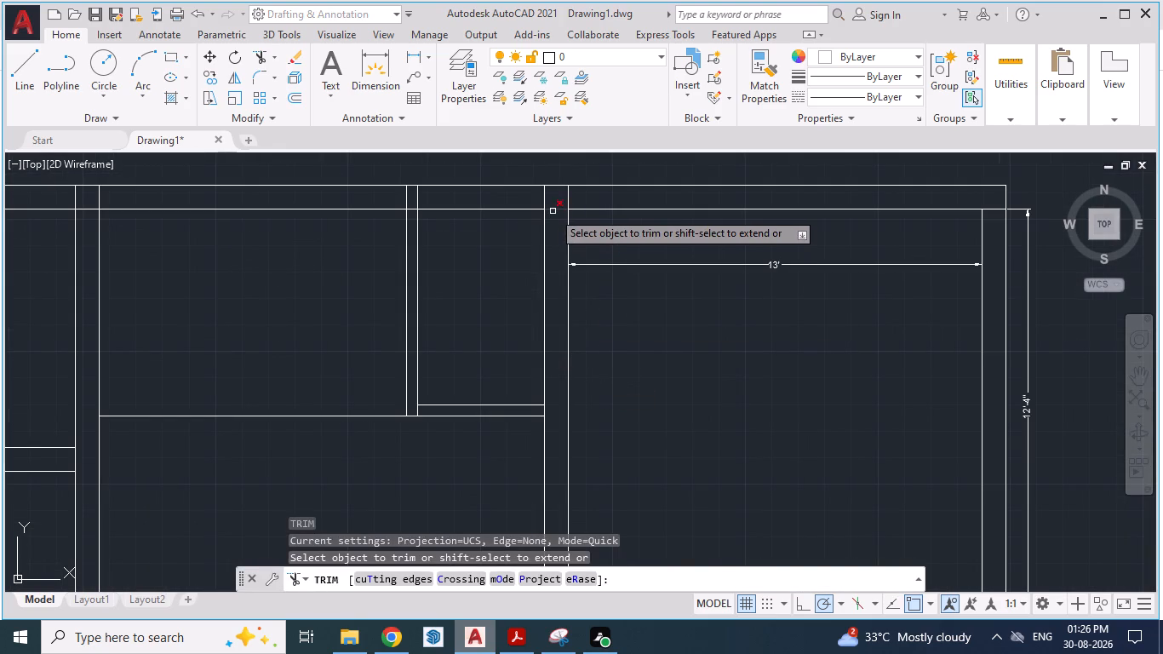
click(553, 211)
key(Escape)
key(Escape)
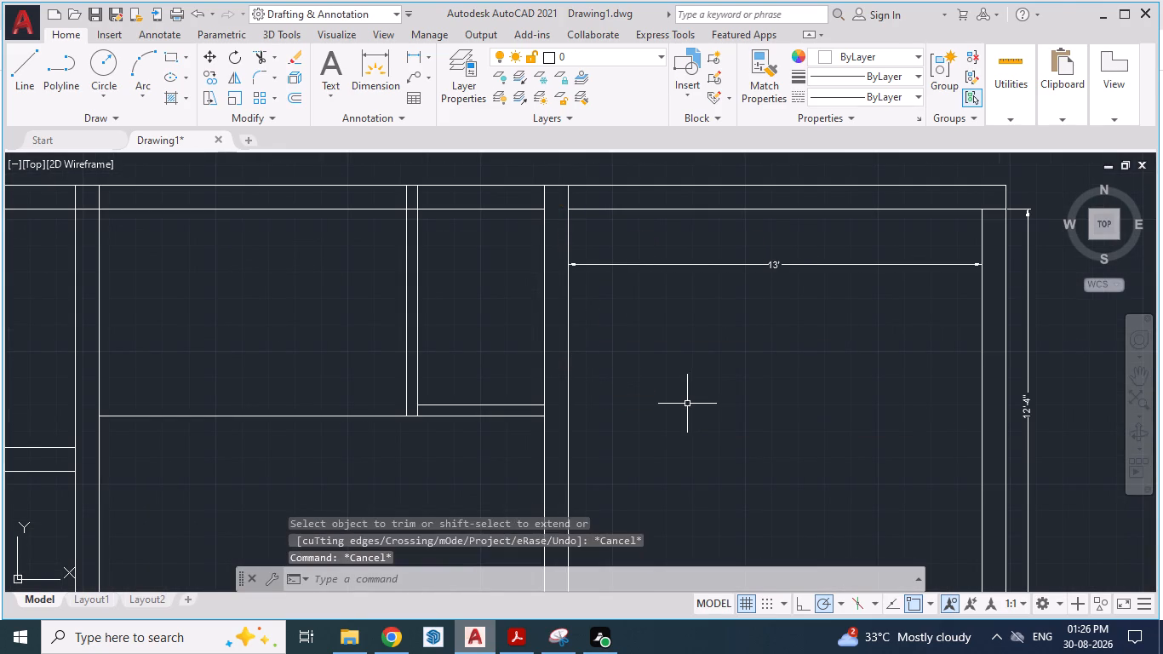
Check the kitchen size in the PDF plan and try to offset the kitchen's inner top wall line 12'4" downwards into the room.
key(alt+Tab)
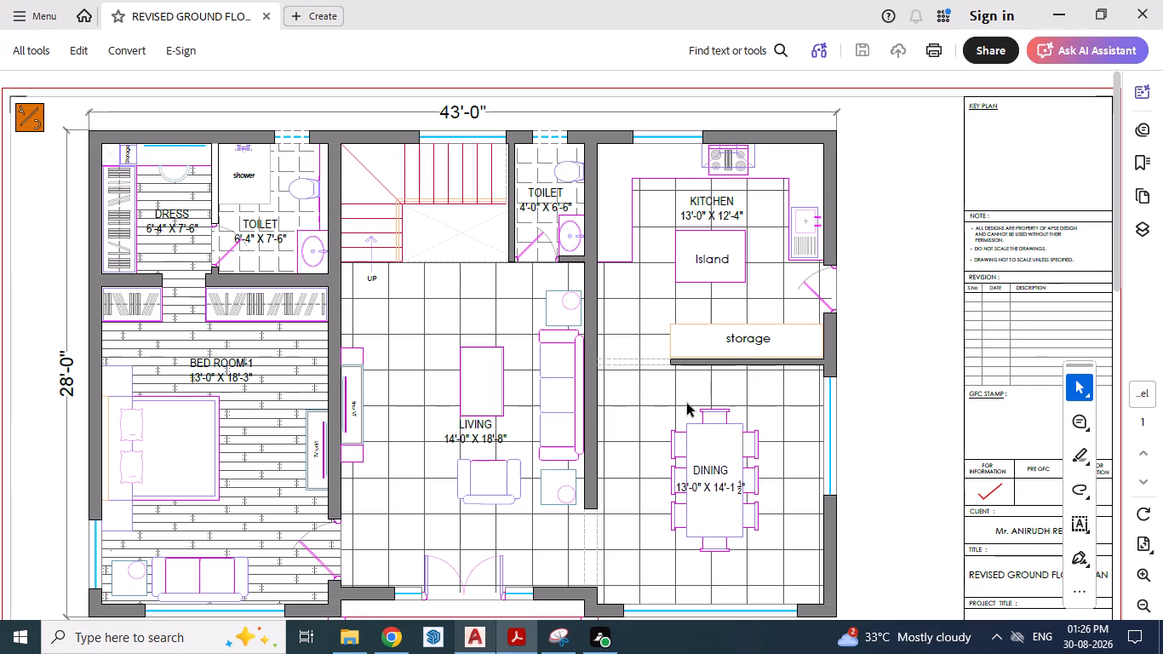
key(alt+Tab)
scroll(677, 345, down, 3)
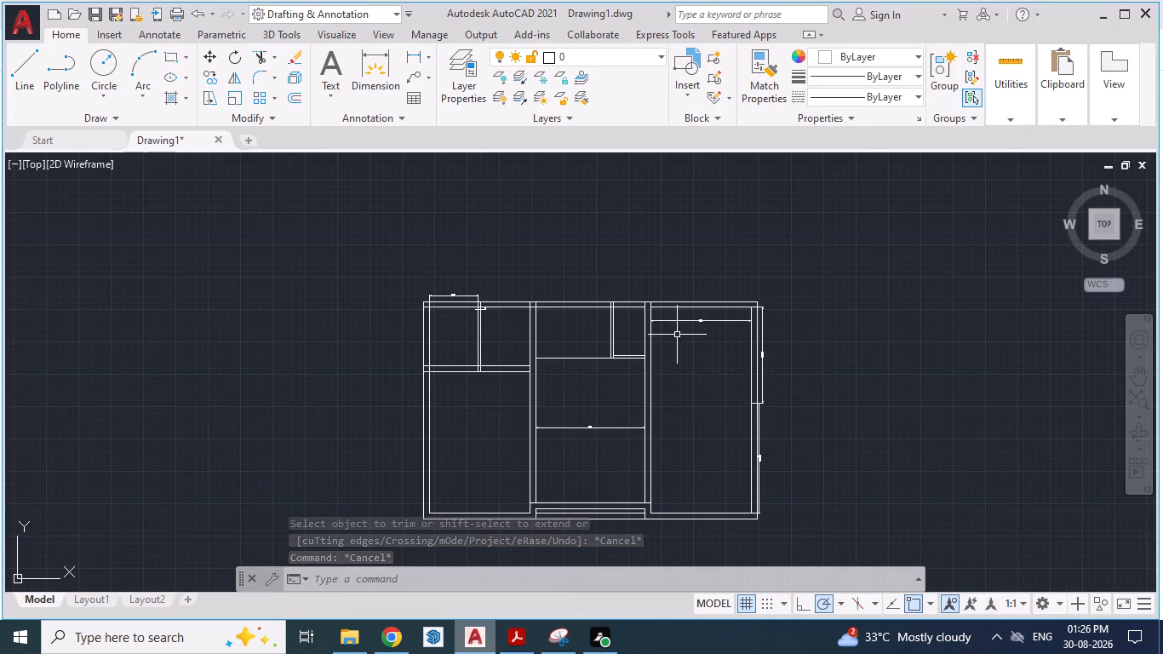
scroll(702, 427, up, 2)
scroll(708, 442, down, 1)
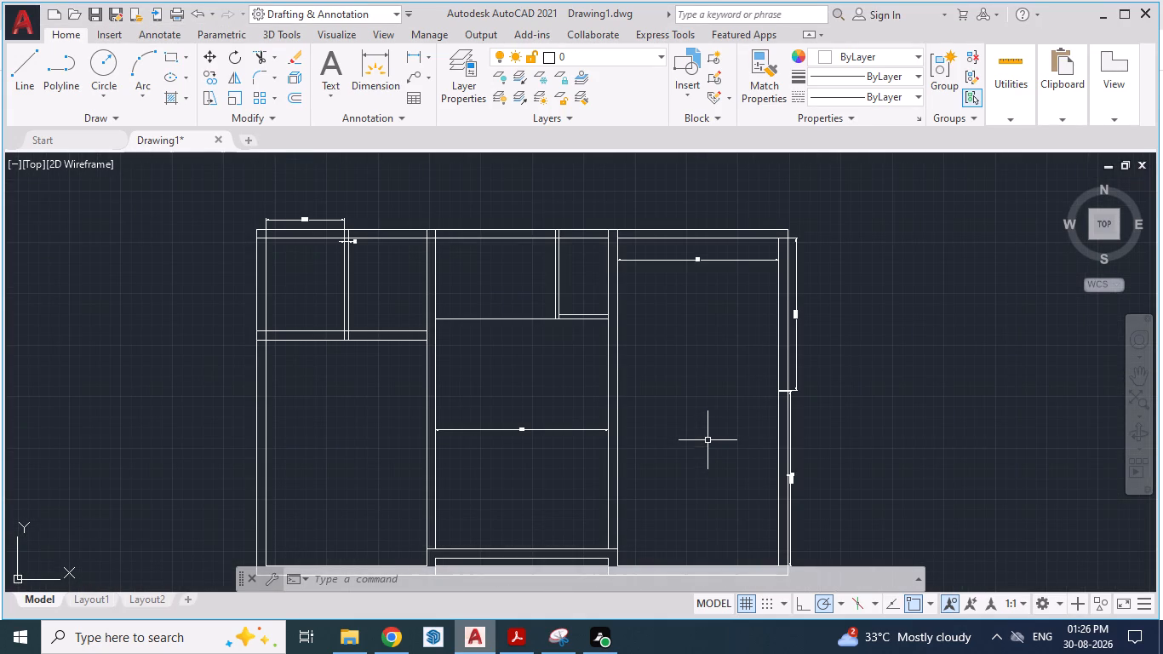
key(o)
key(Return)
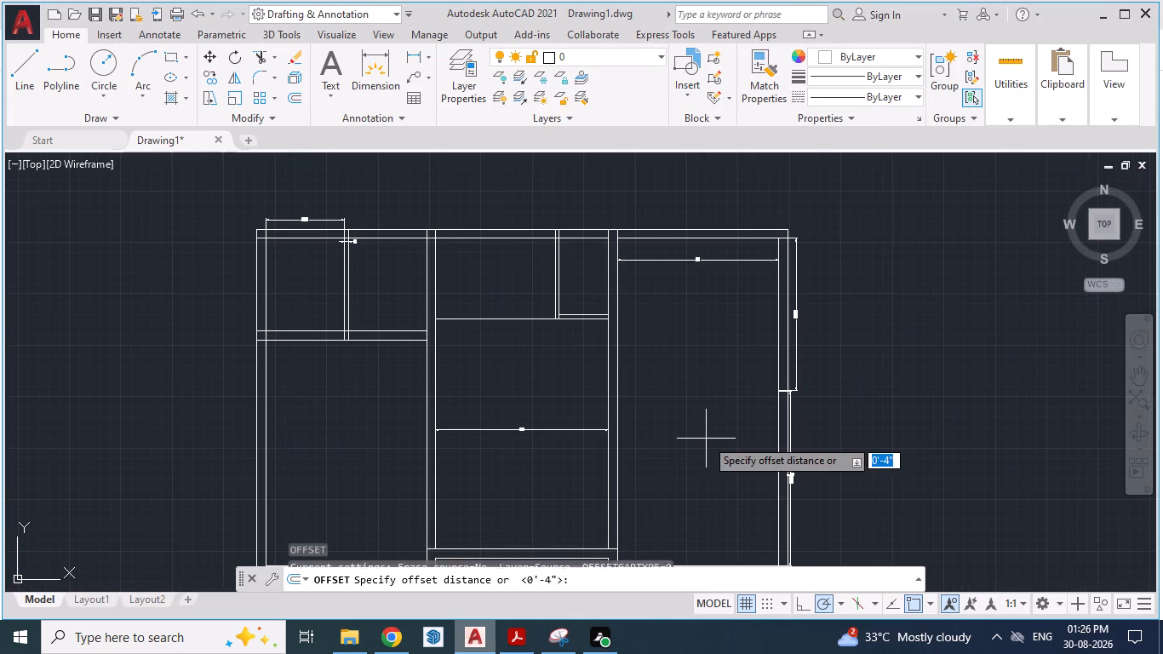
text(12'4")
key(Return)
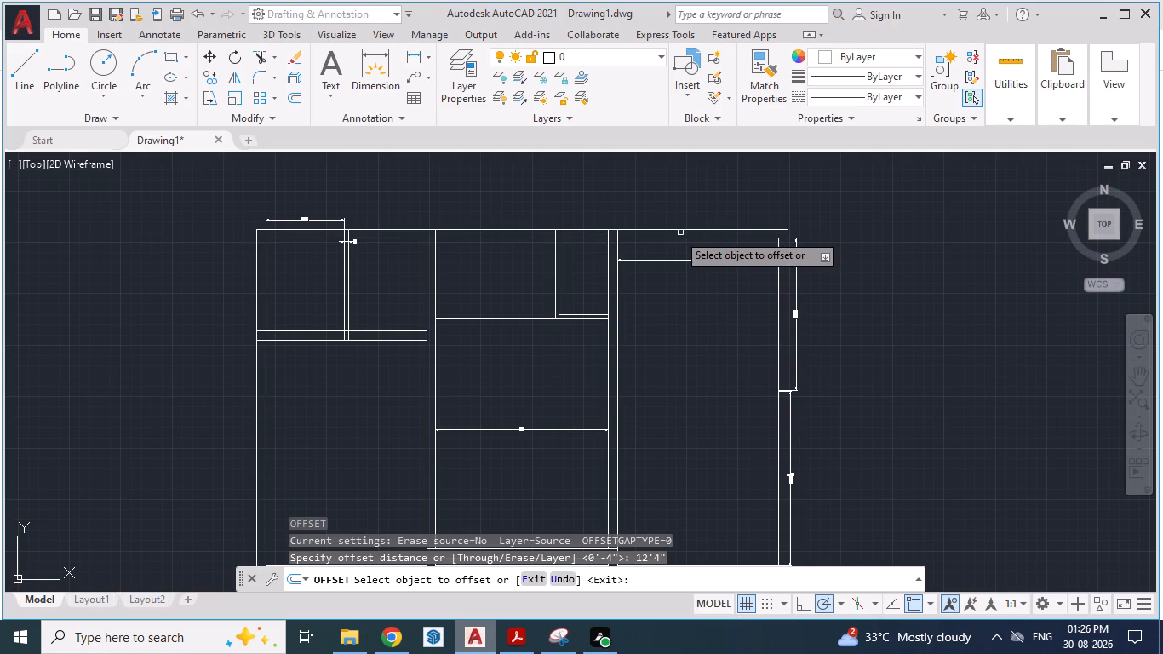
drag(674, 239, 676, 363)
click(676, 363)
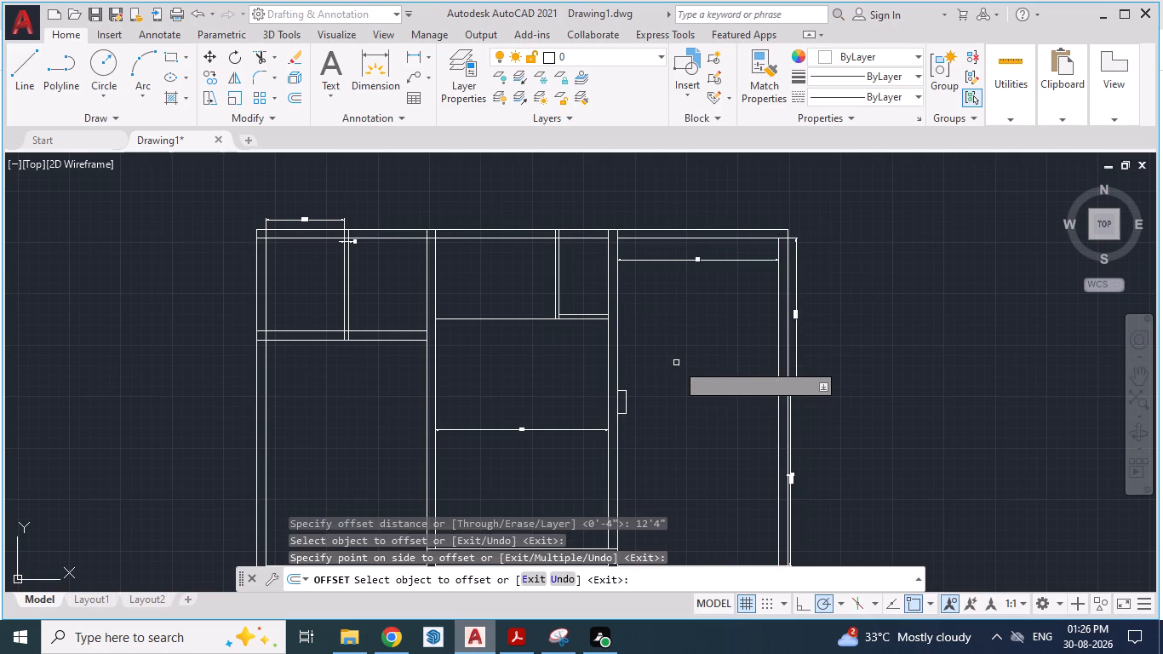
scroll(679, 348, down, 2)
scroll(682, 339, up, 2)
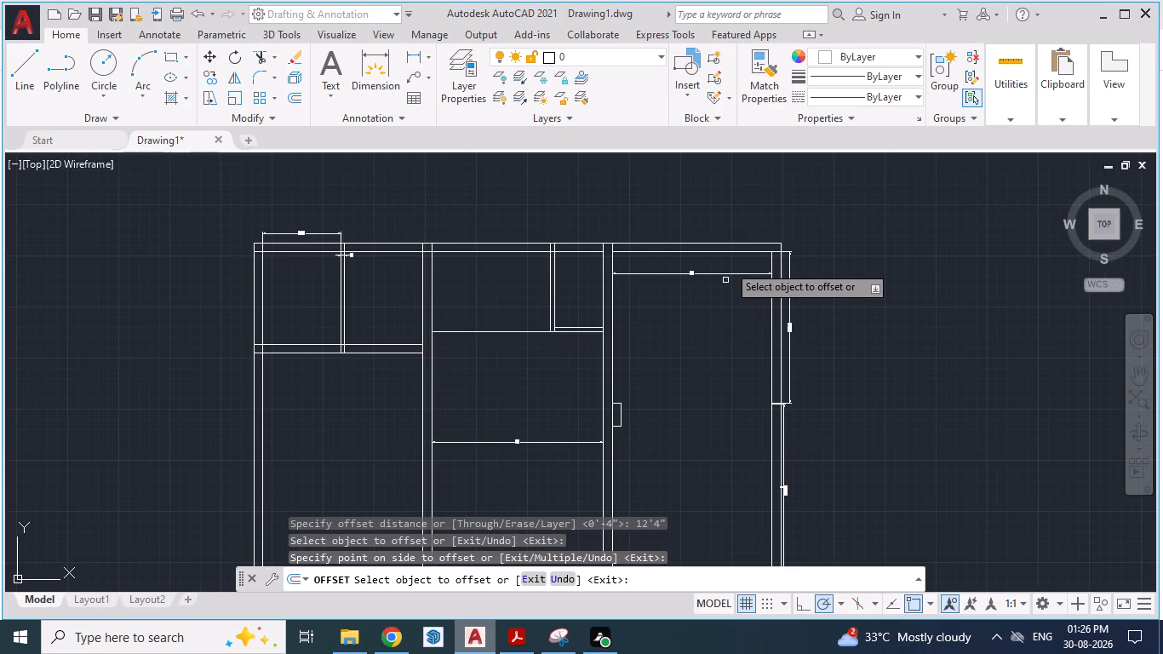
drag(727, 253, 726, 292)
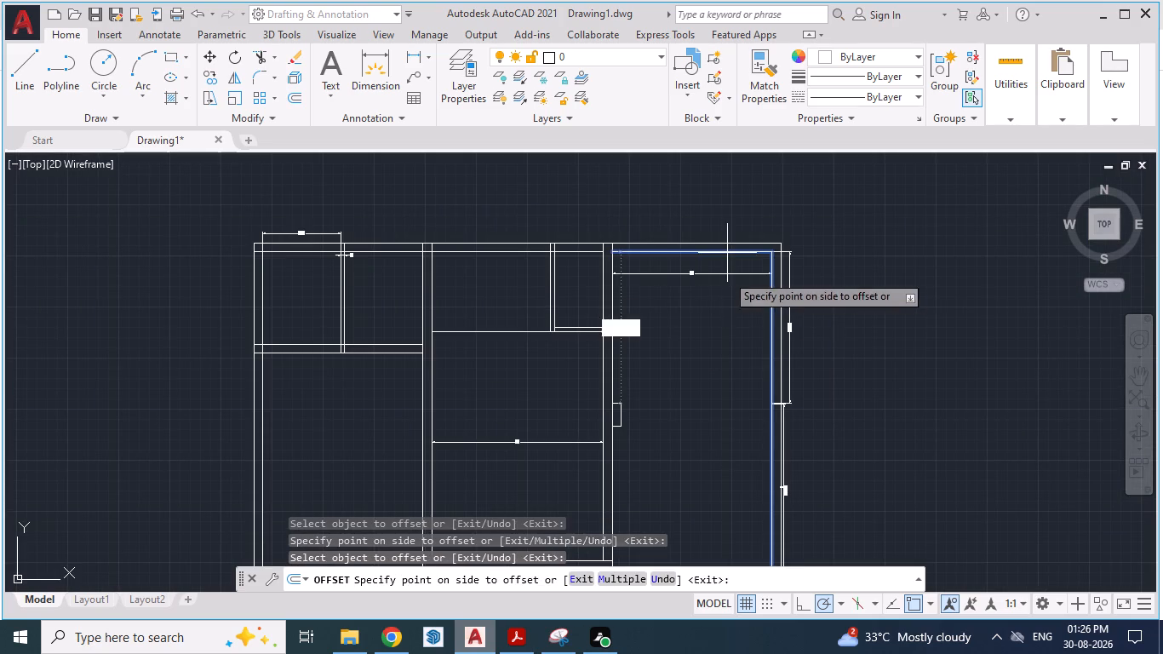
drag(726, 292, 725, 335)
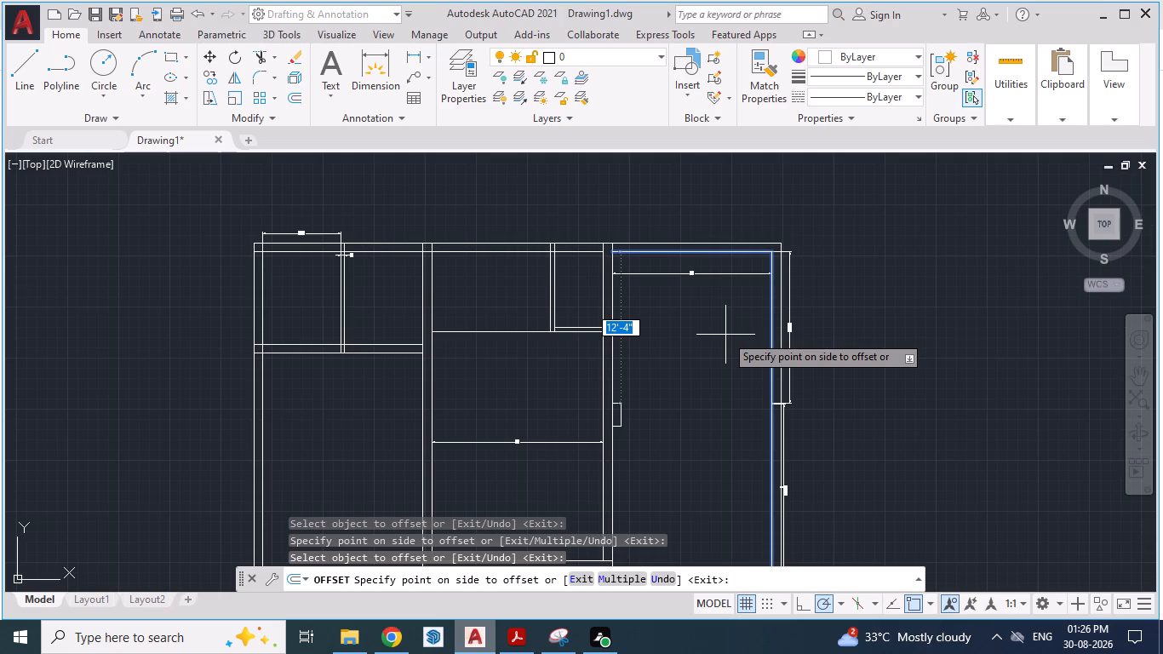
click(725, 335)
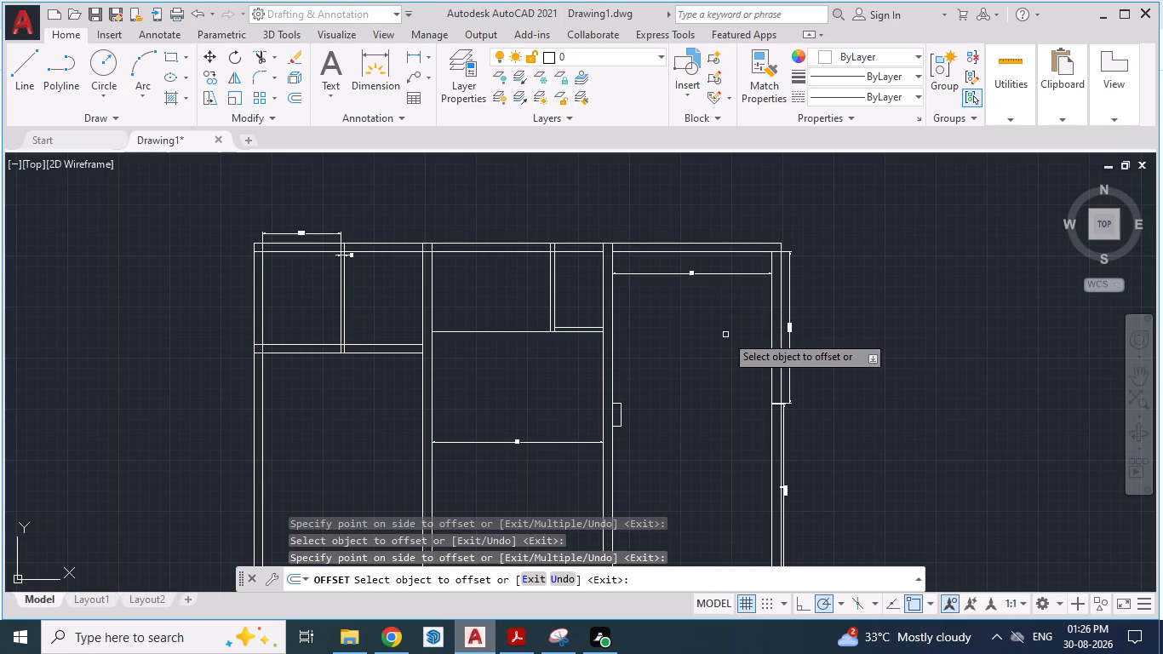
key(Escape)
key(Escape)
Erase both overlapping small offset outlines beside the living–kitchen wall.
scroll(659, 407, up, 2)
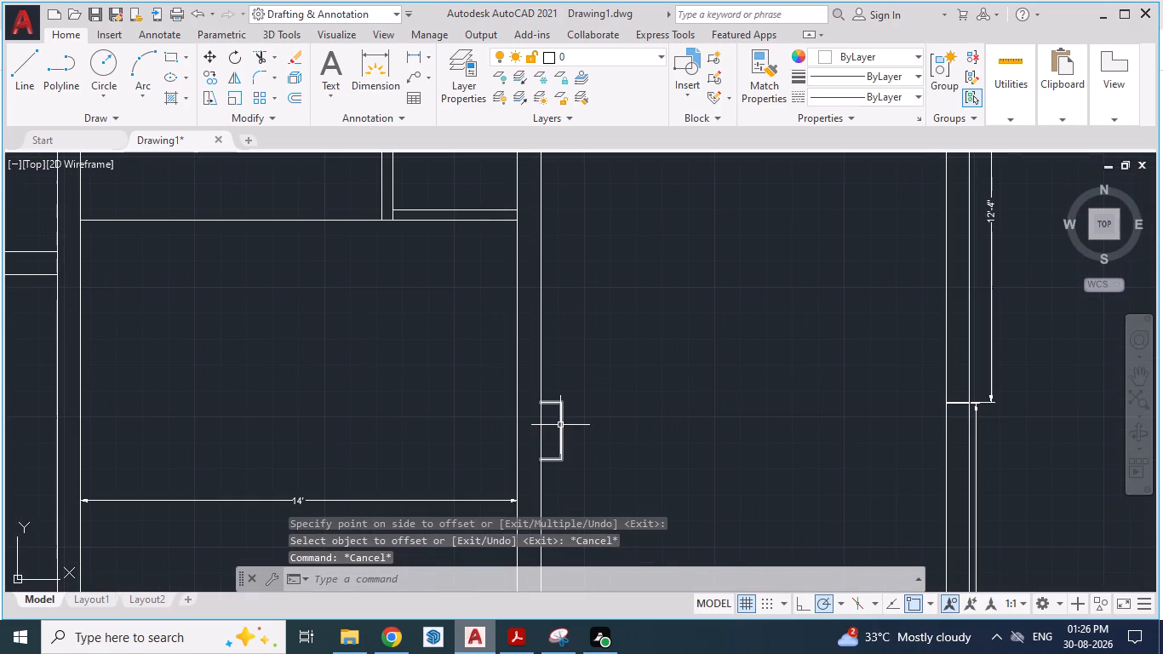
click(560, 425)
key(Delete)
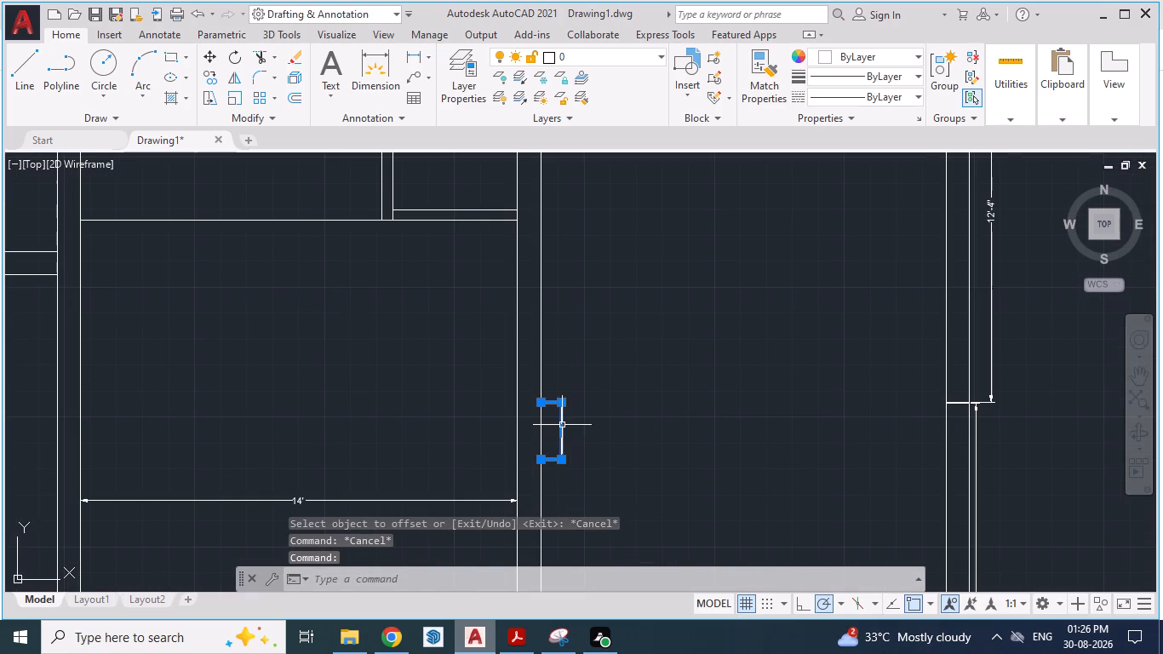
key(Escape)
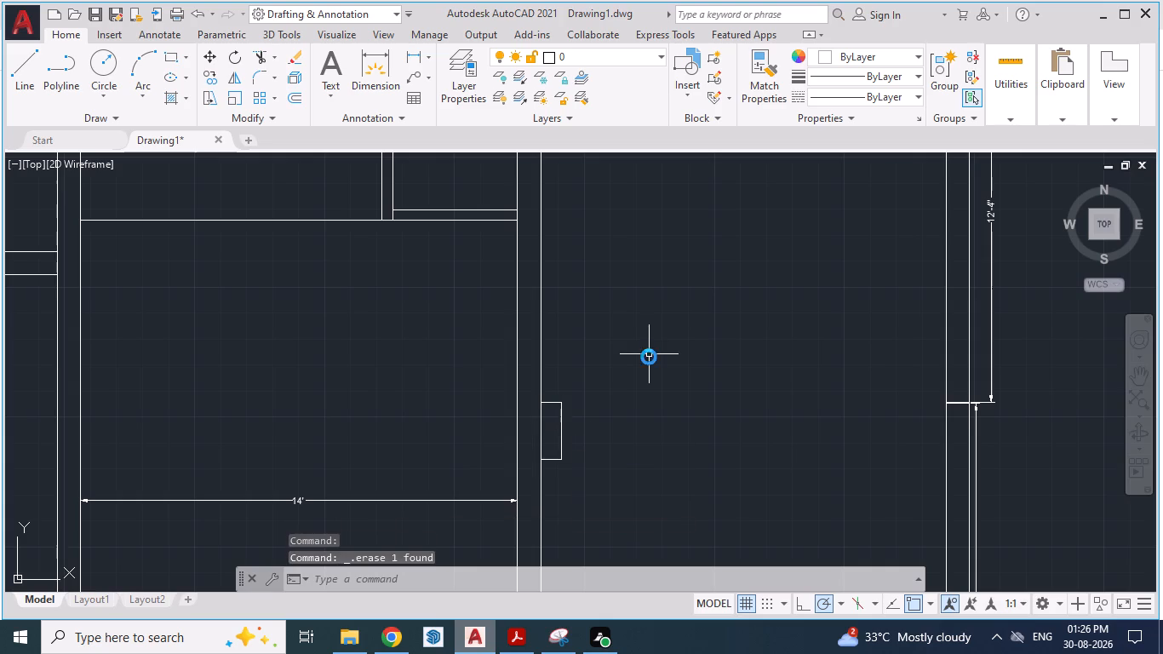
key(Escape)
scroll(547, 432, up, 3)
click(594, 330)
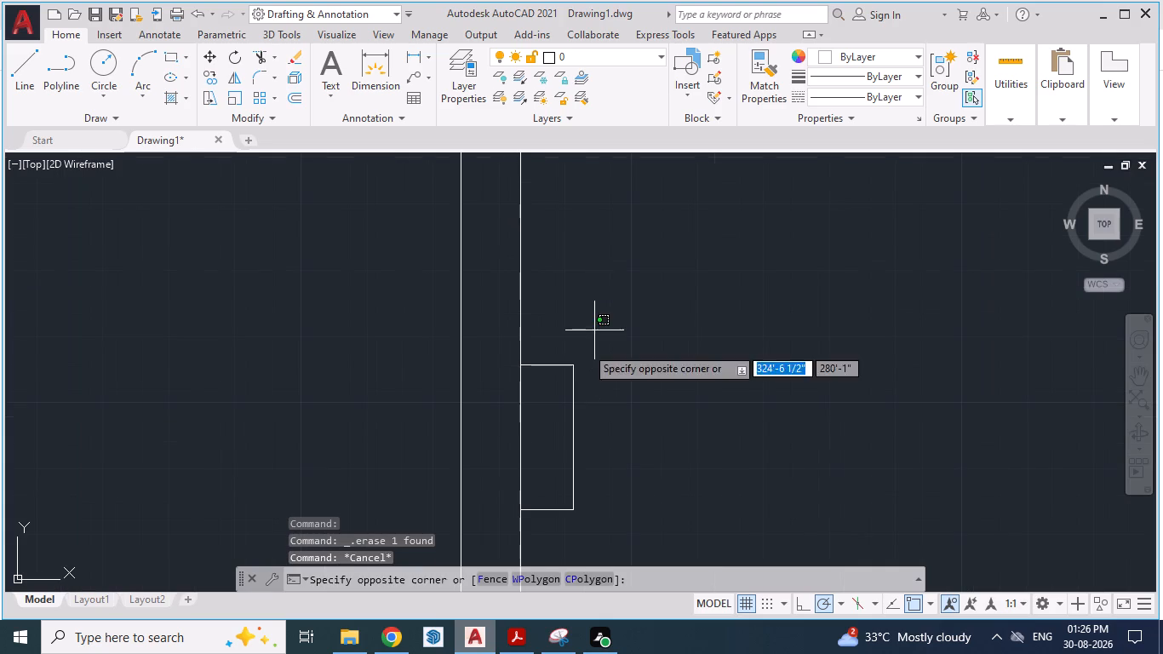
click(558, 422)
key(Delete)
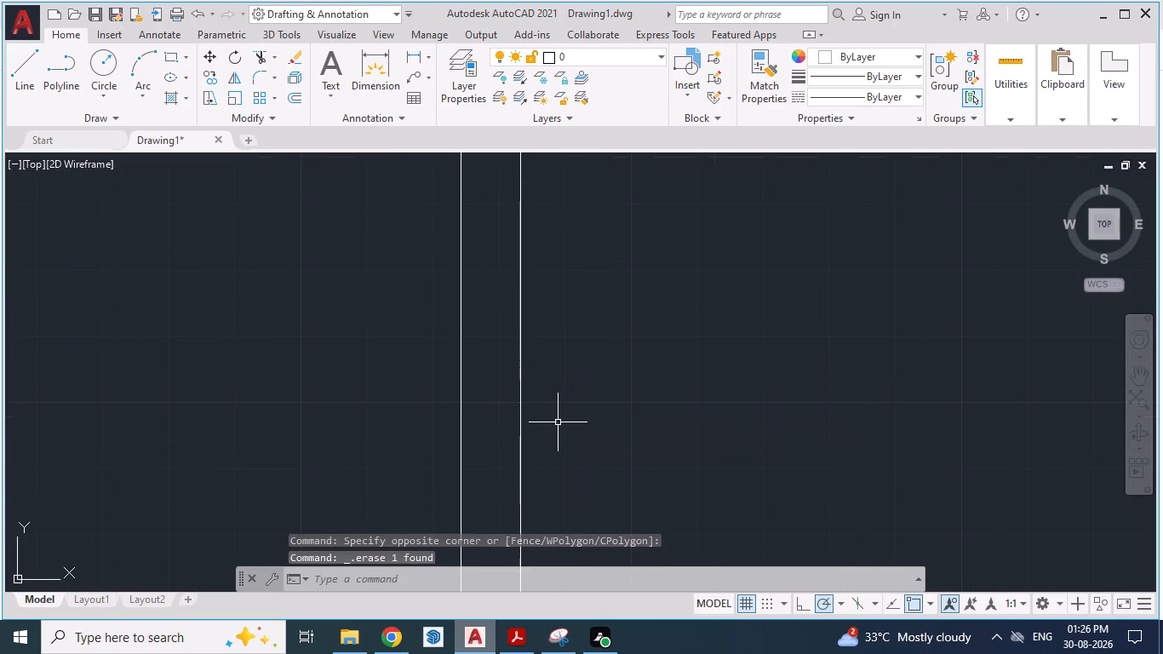
Extend the two short horizontal lines in the outer wall beside the kitchen–dining boundary across the floor plan.
scroll(566, 388, down, 6)
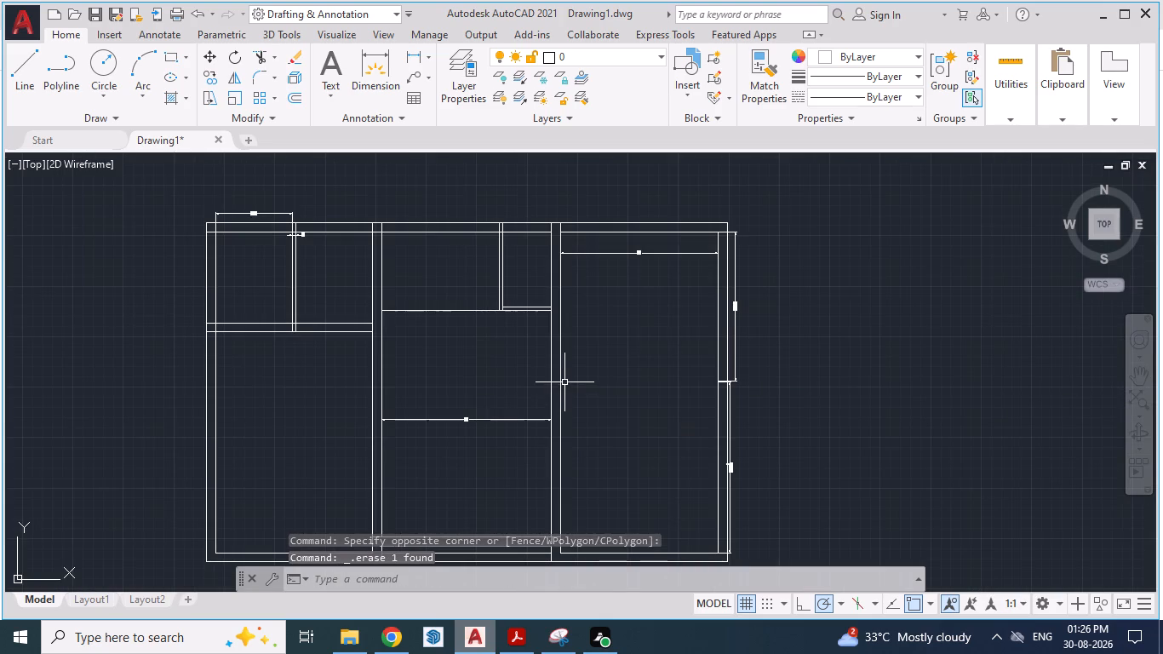
scroll(649, 384, up, 2)
scroll(750, 378, up, 2)
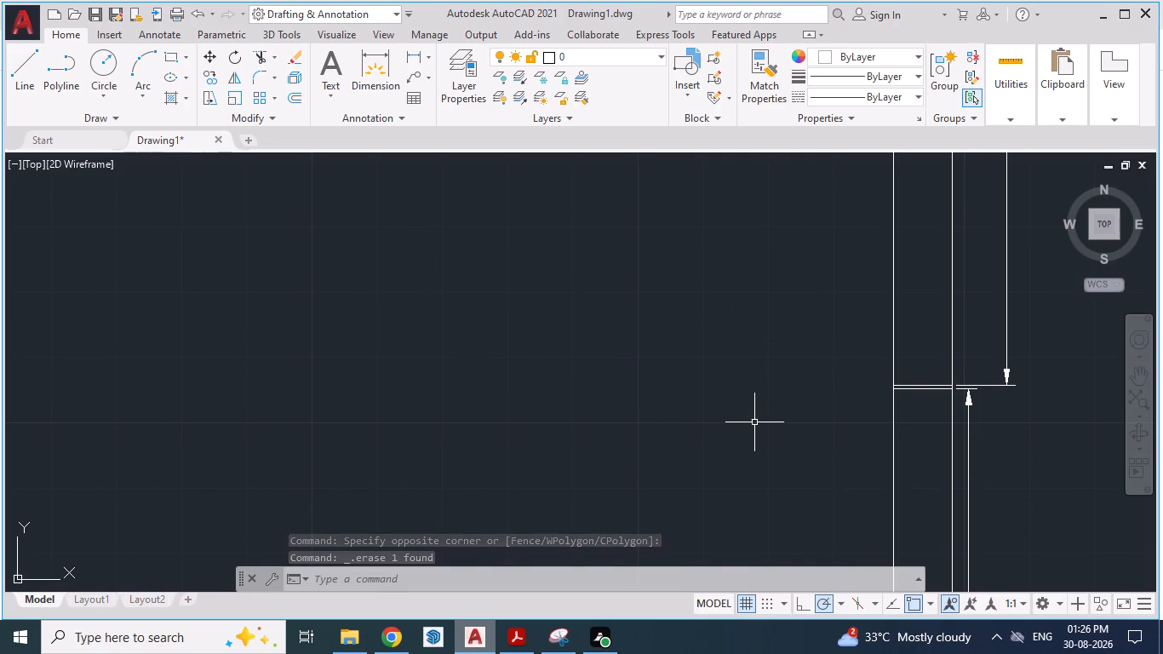
text(EX)
key(Return)
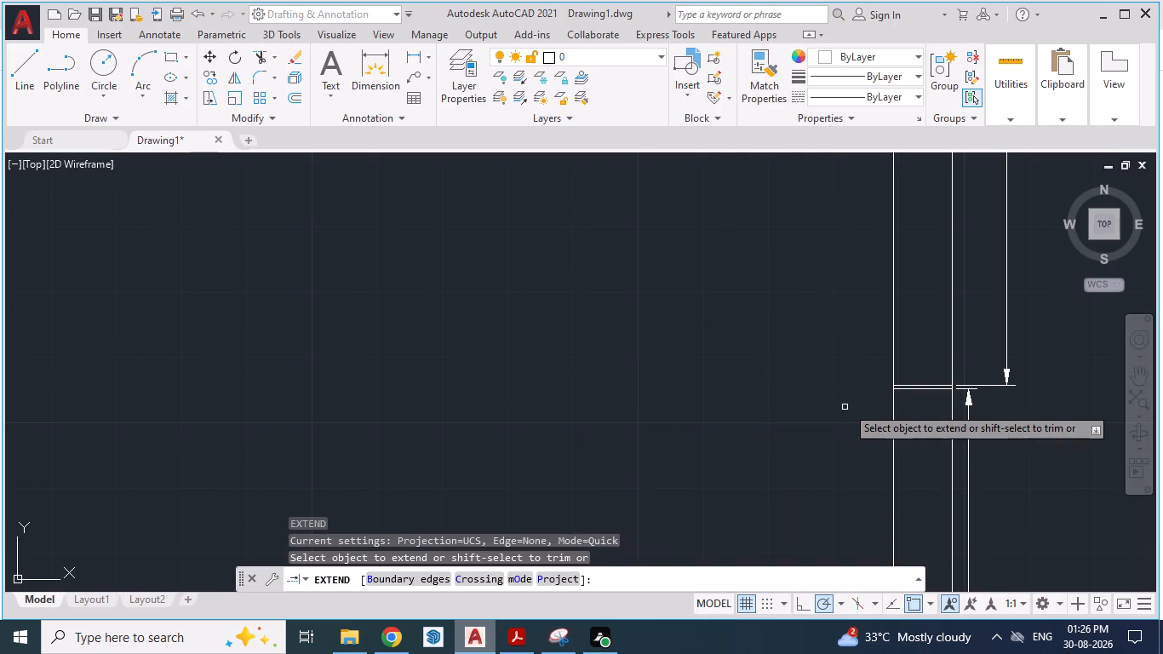
scroll(855, 393, up, 1)
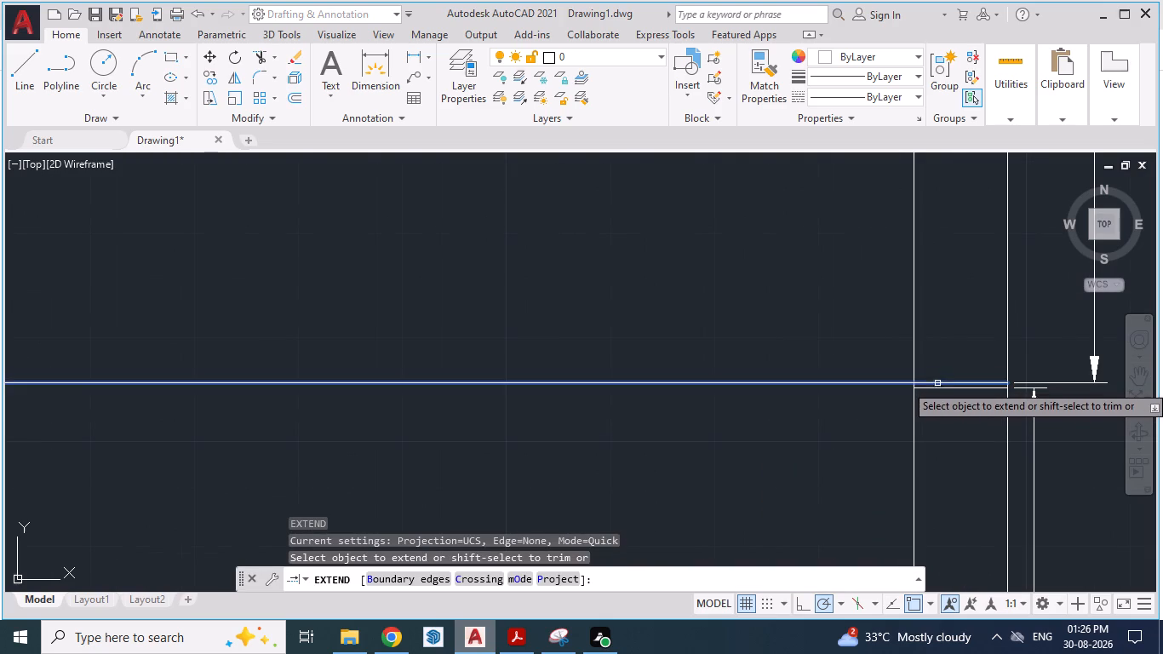
click(937, 385)
click(932, 390)
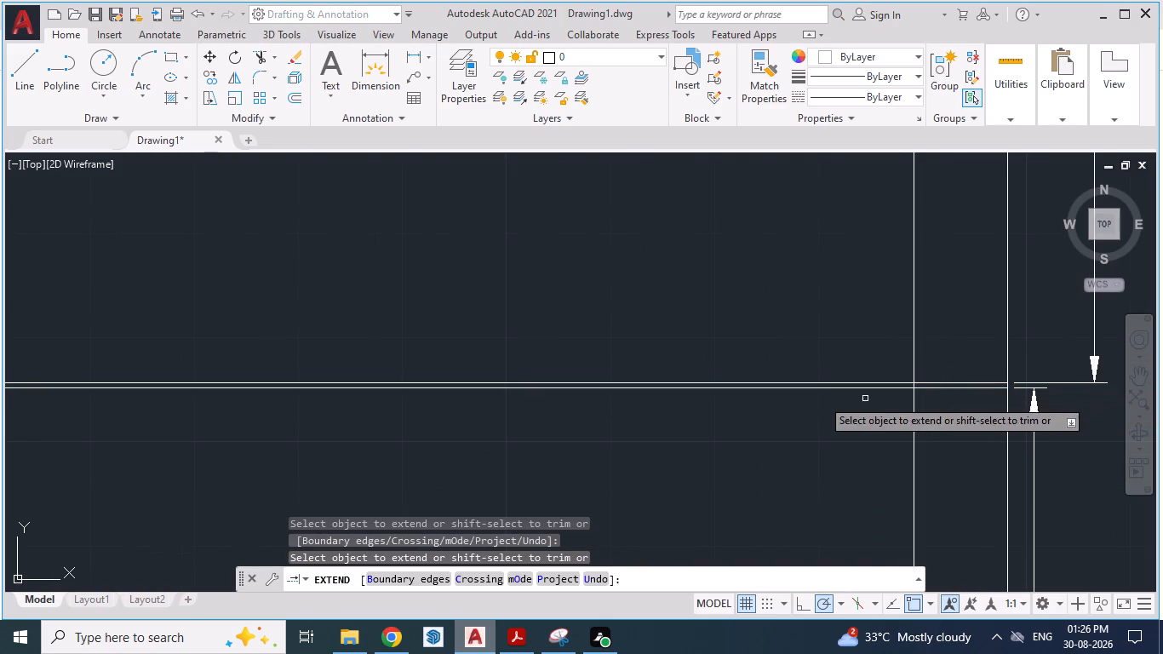
scroll(799, 376, down, 4)
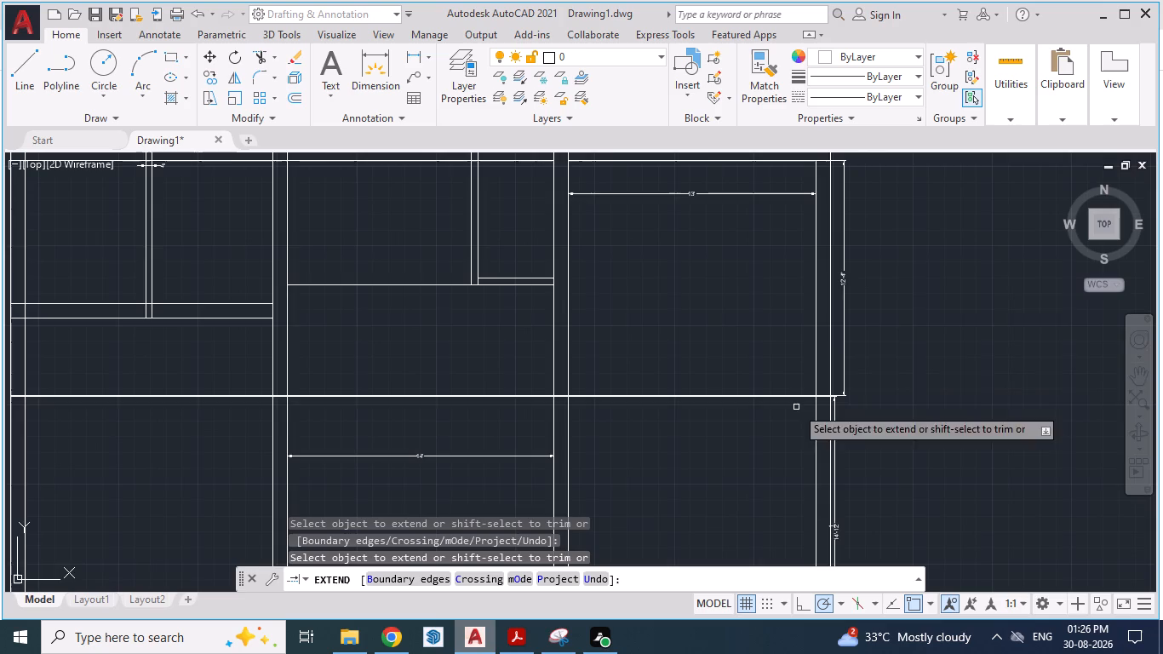
scroll(835, 305, up, 2)
scroll(835, 305, down, 2)
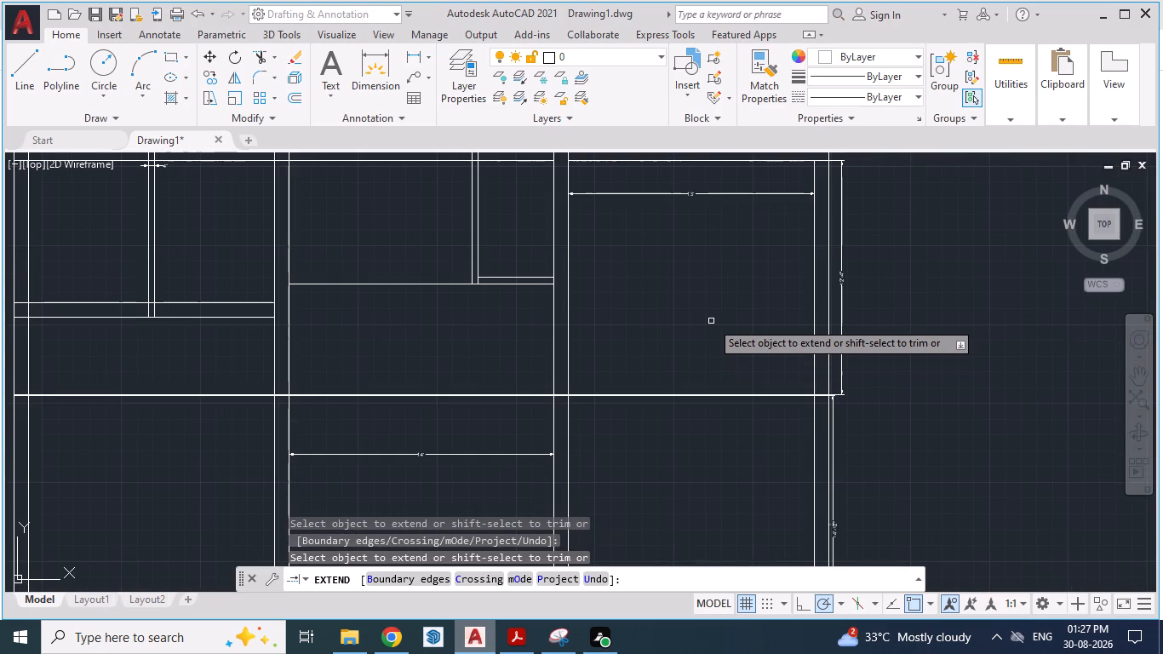
key(Escape)
key(Escape)
Trim the two extended kitchen–dining lines where they cross the living room and the bedroom.
text(TR)
key(Return)
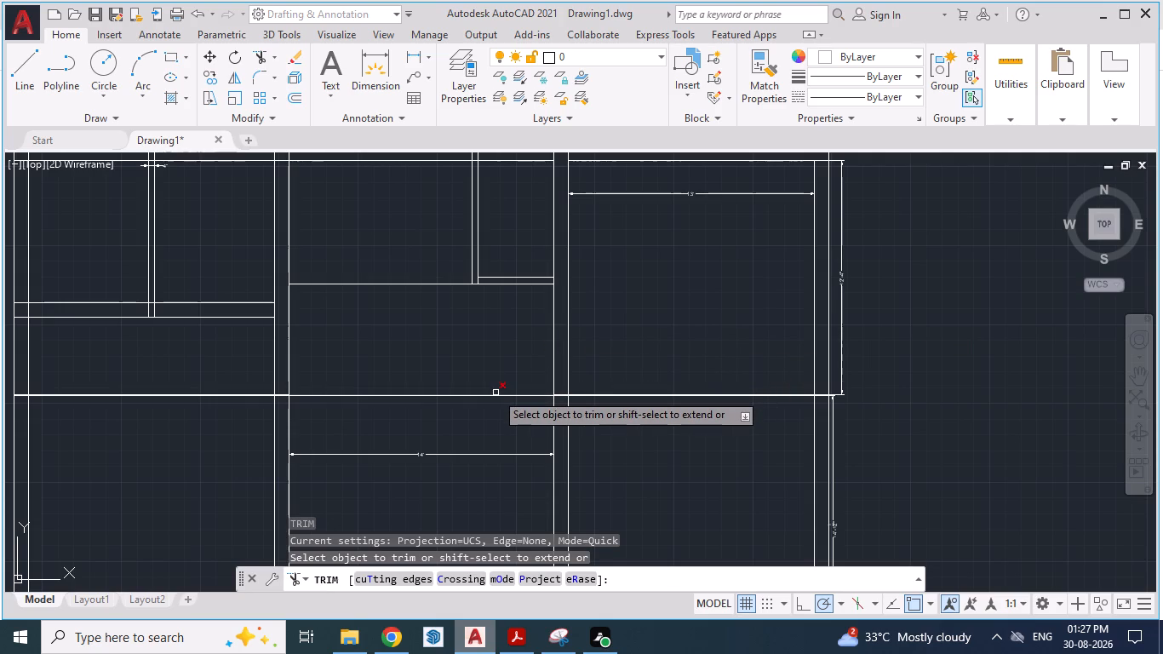
drag(496, 393, 495, 411)
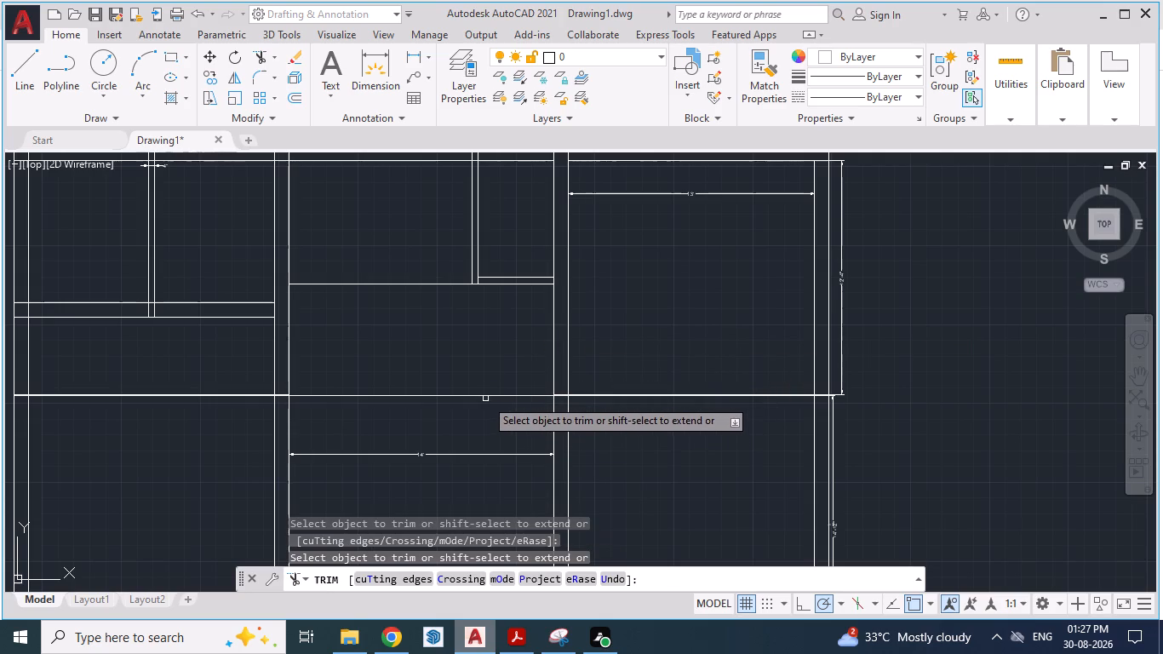
click(483, 394)
scroll(466, 380, down, 1)
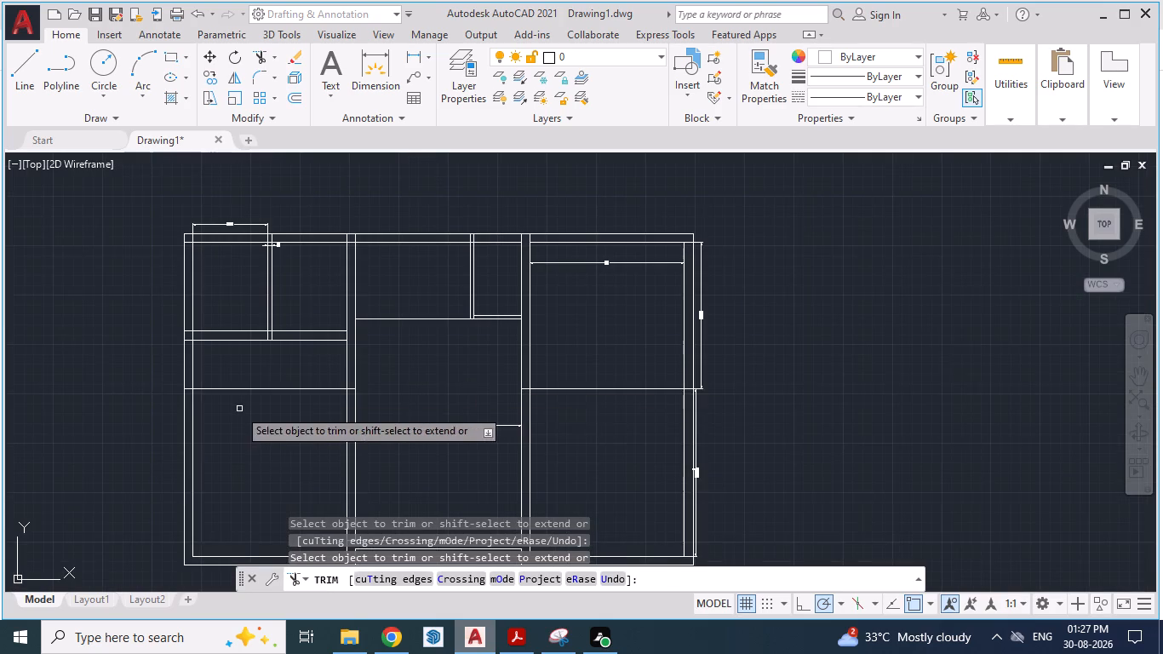
scroll(242, 404, up, 1)
drag(279, 363, 279, 407)
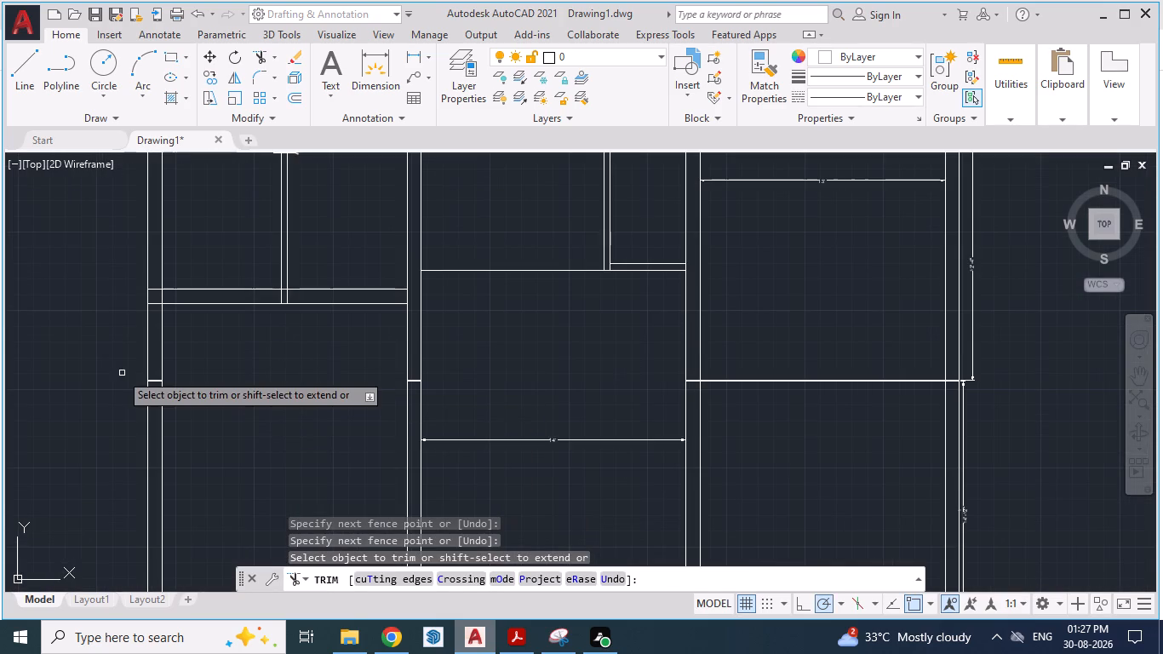
Trim the remaining pieces of the two extended lines inside both outer side walls, the bedroom–living wall and the living–kitchen wall.
scroll(119, 372, up, 3)
drag(236, 391, 243, 445)
scroll(111, 343, down, 2)
scroll(593, 396, up, 3)
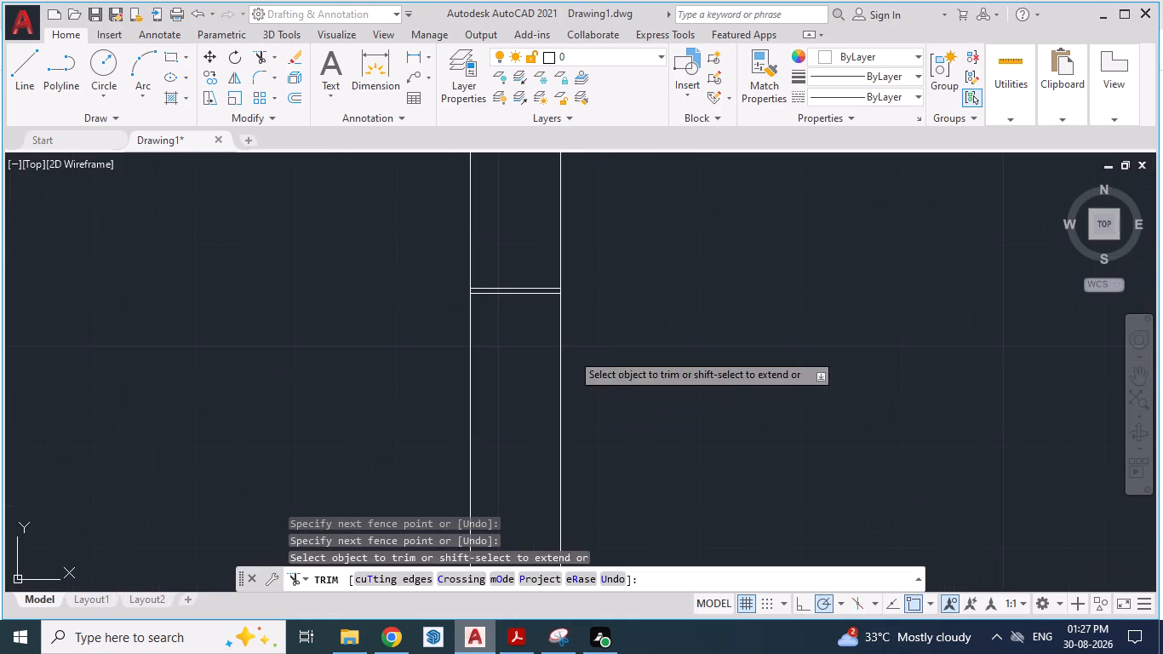
drag(529, 267, 529, 335)
scroll(344, 286, down, 4)
scroll(626, 275, up, 4)
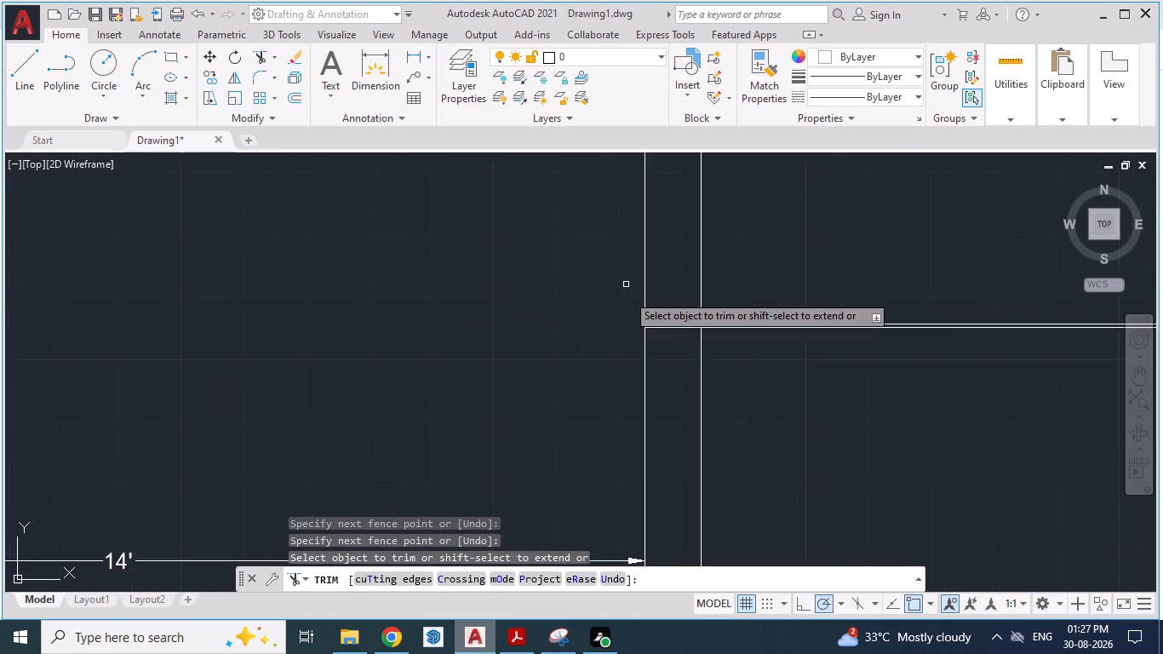
drag(694, 318, 706, 395)
scroll(372, 257, down, 3)
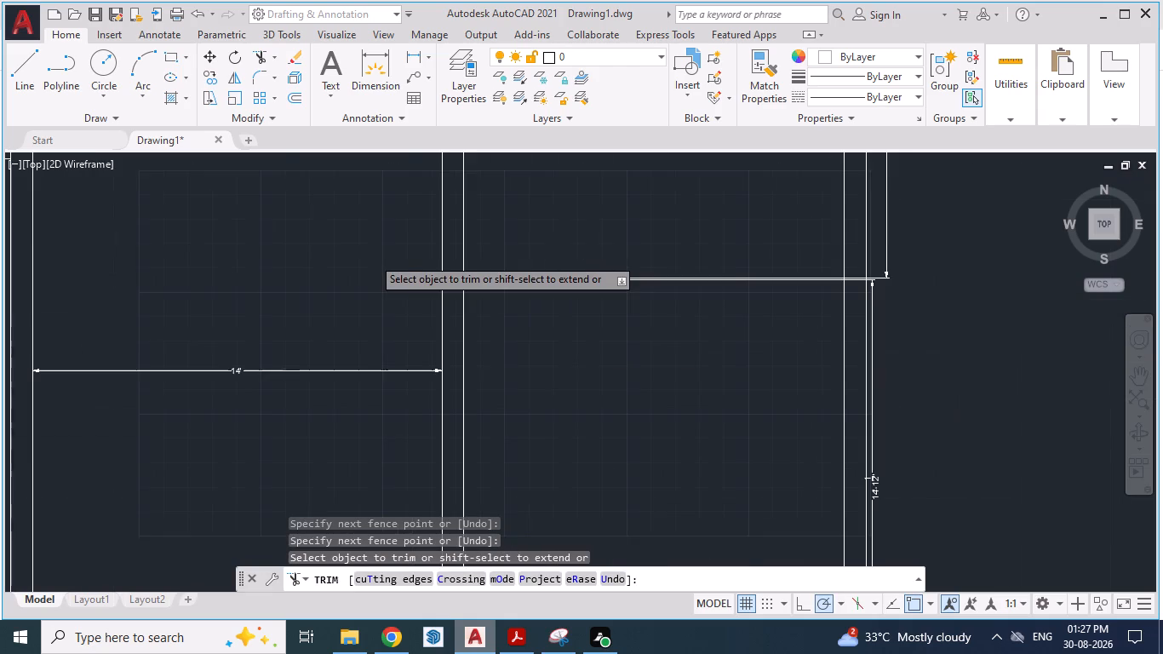
scroll(865, 250, up, 2)
drag(831, 298, 849, 359)
scroll(899, 326, up, 1)
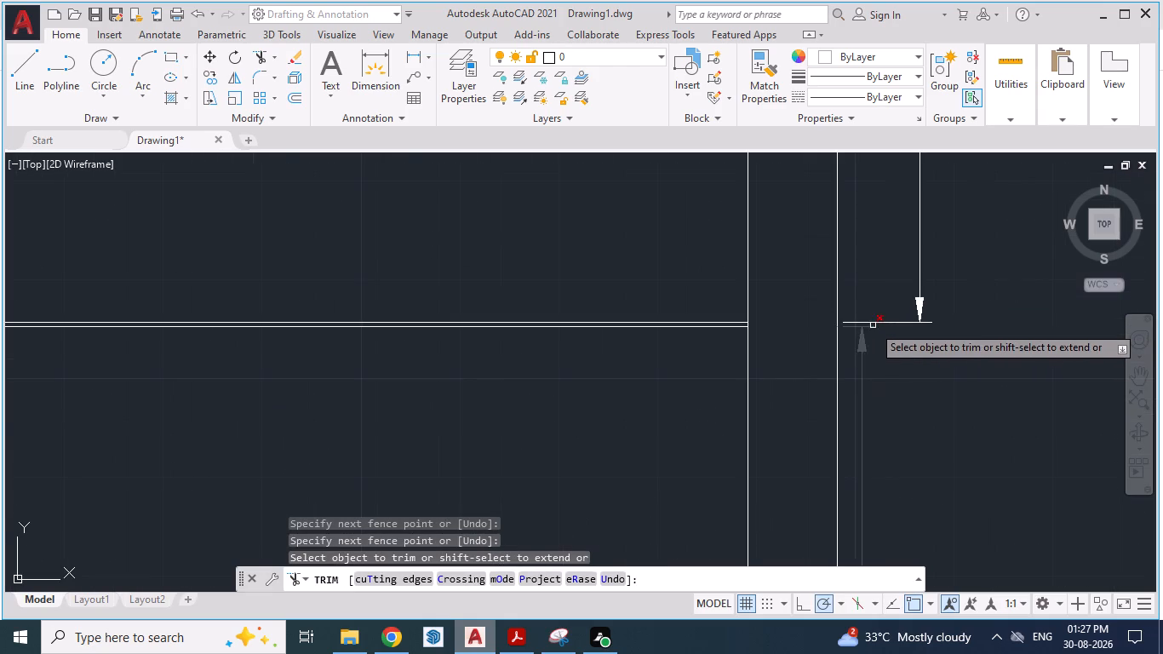
scroll(873, 325, up, 2)
scroll(949, 379, down, 2)
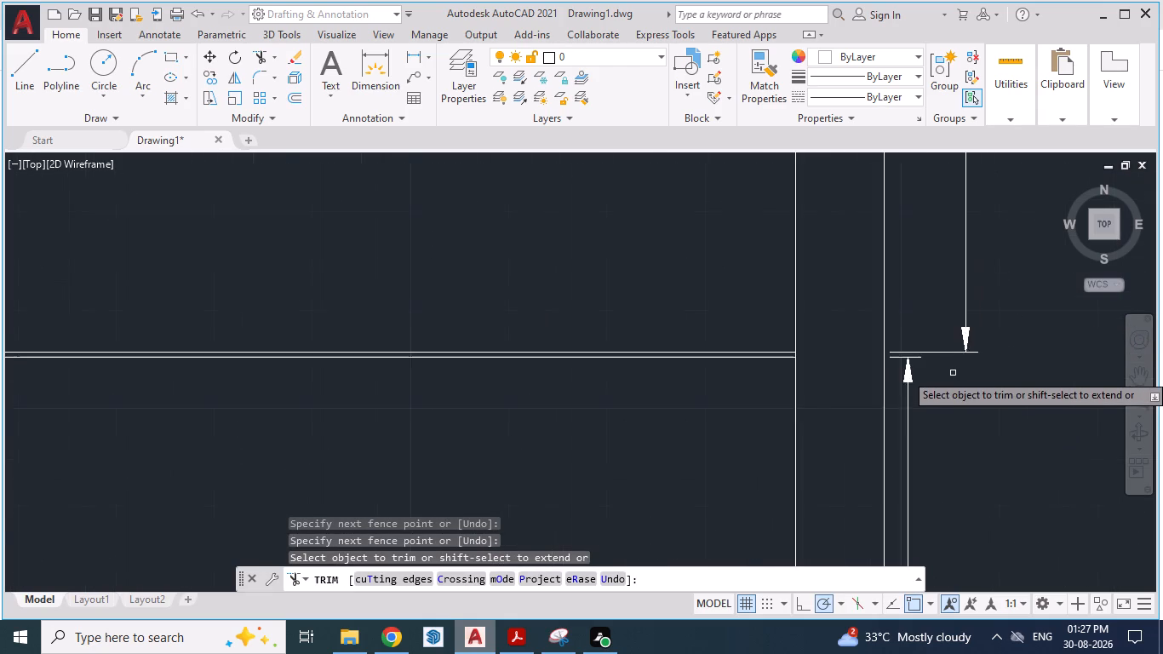
scroll(953, 373, down, 2)
Check the kitchen–dining partition and the dining area in the PDF plan.
key(alt+Tab)
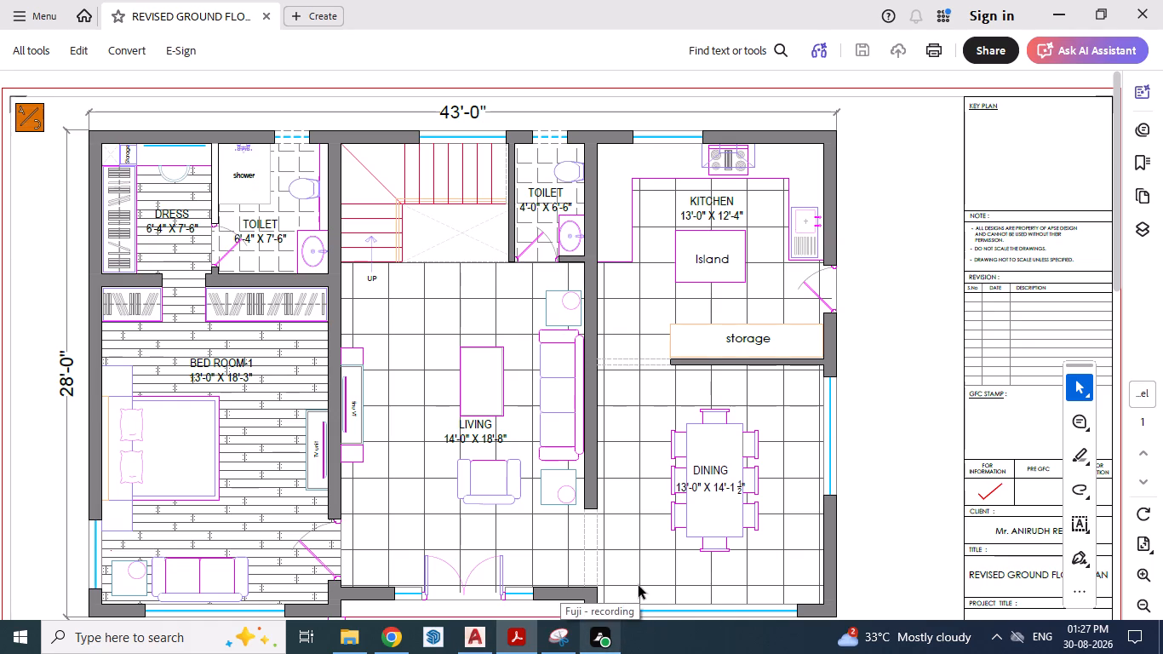
scroll(765, 290, down, 2)
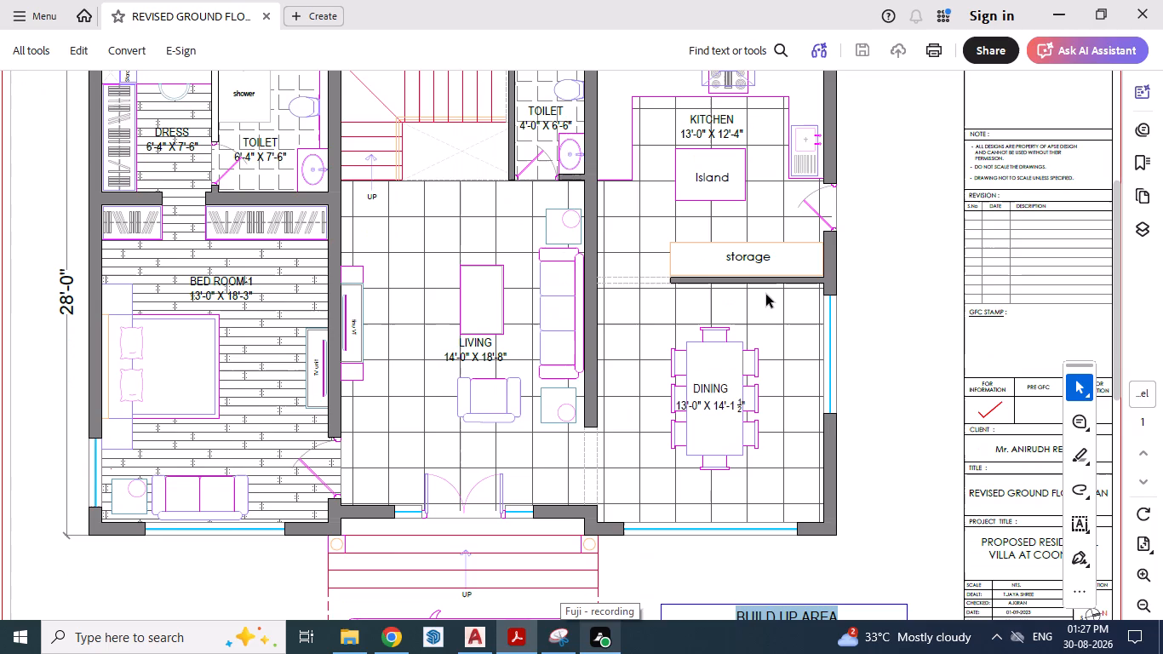
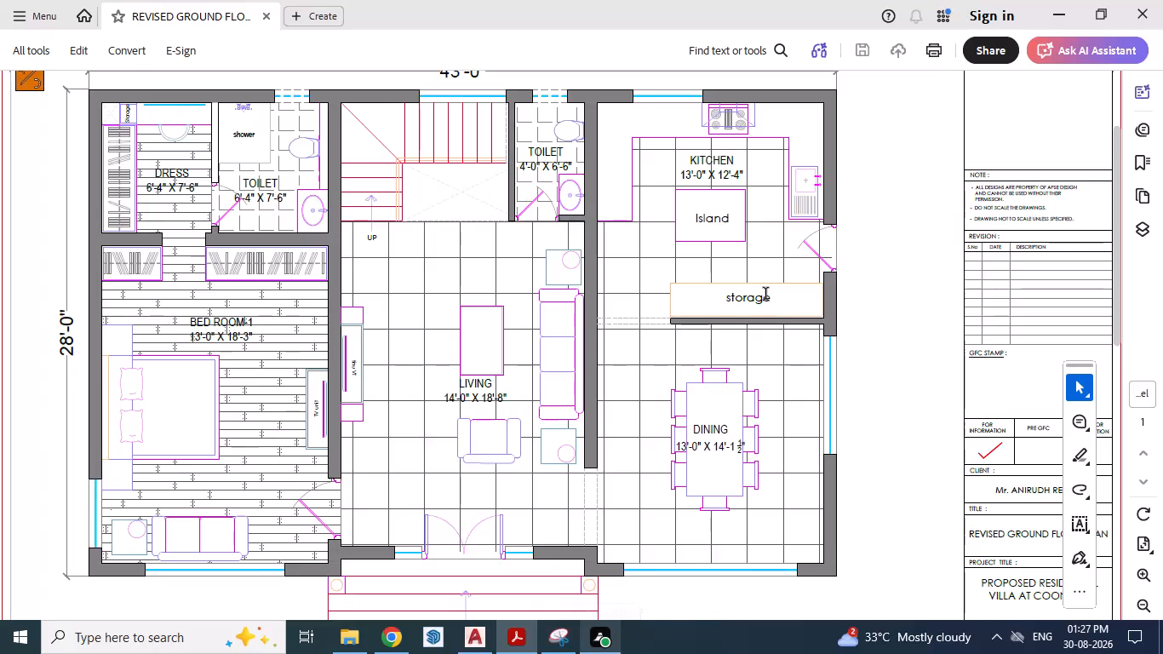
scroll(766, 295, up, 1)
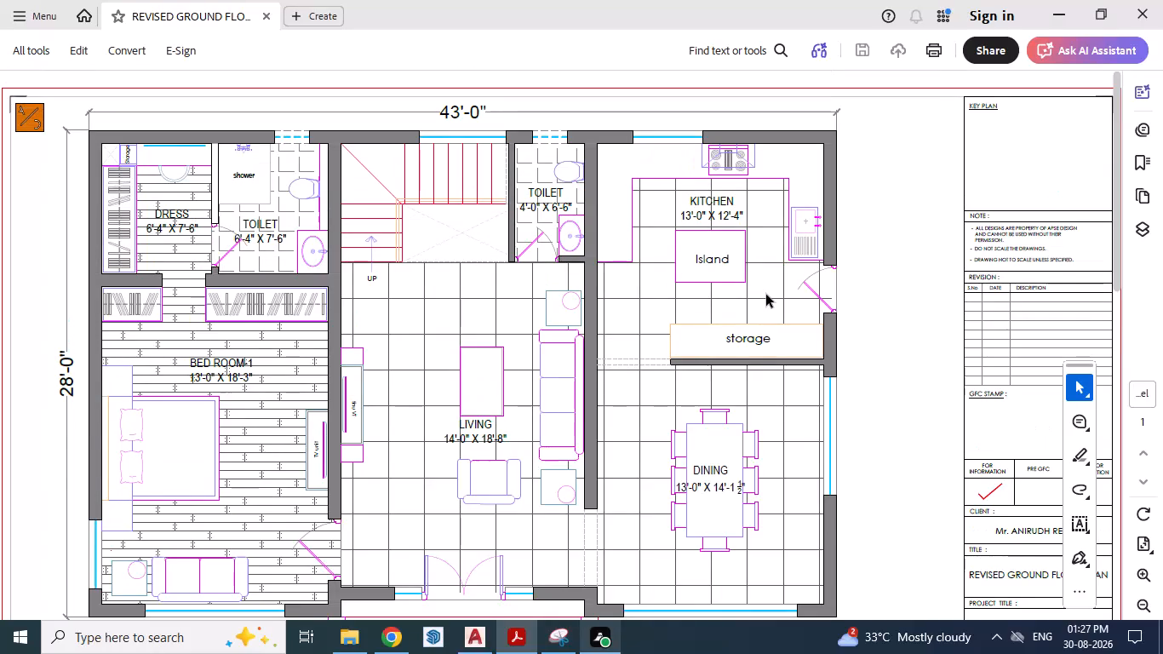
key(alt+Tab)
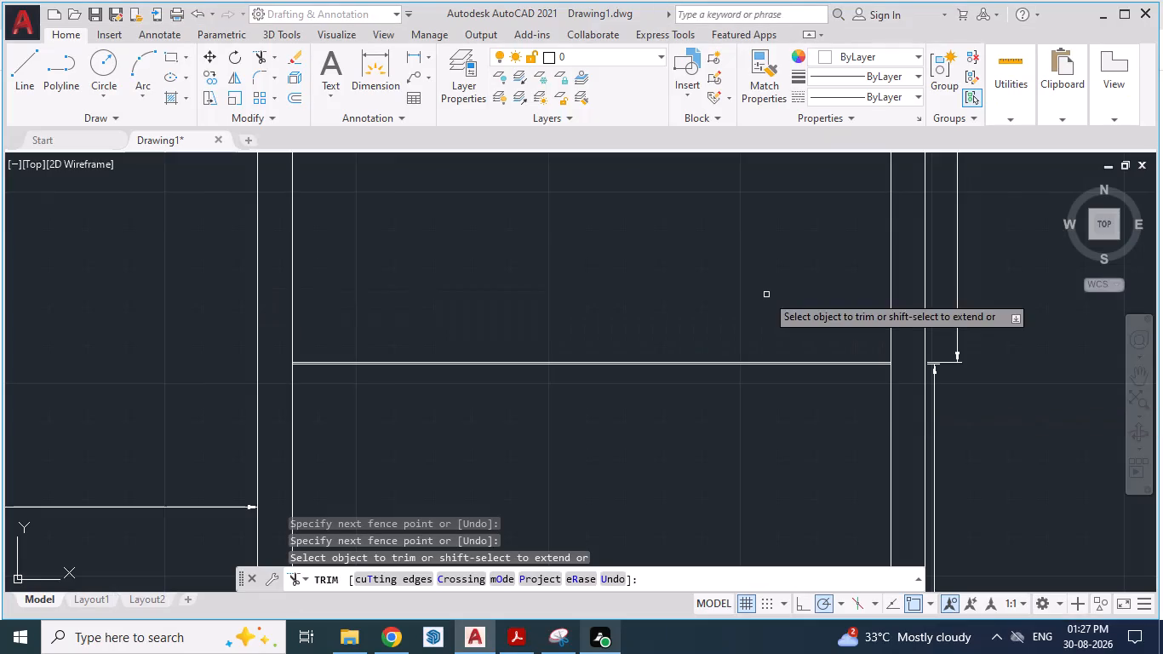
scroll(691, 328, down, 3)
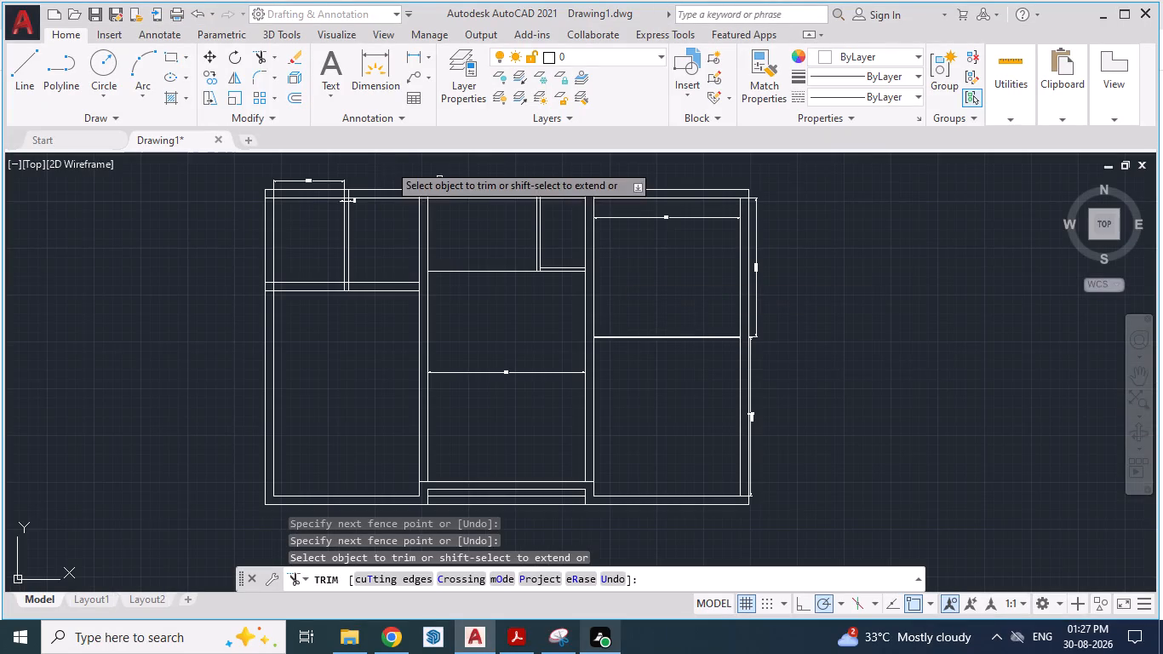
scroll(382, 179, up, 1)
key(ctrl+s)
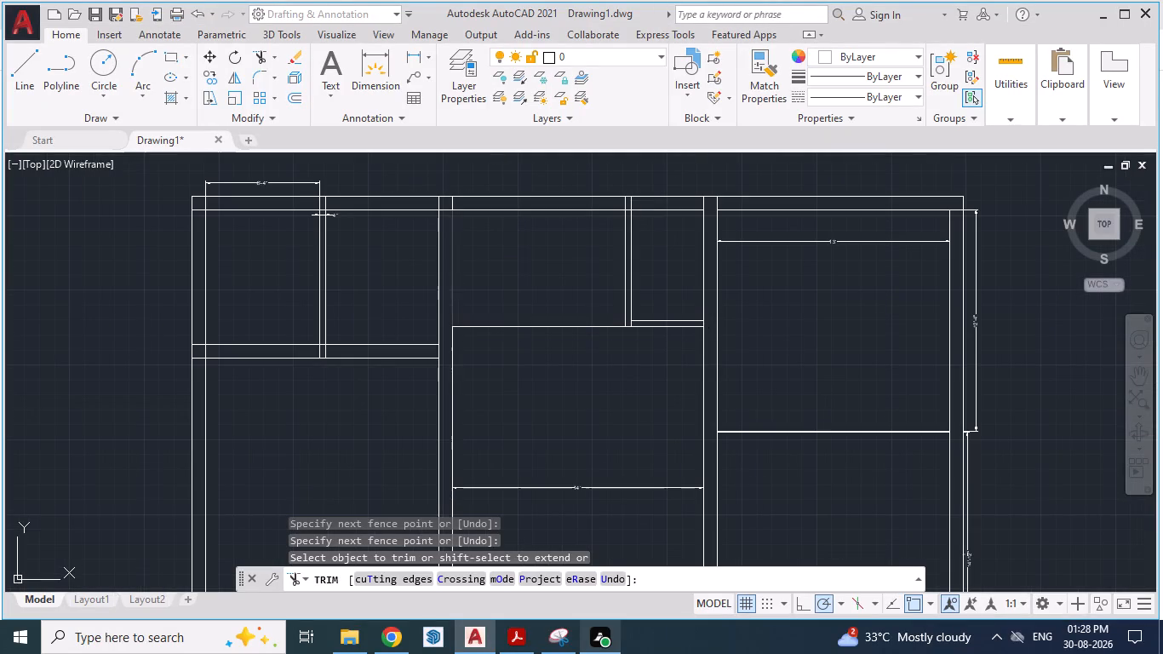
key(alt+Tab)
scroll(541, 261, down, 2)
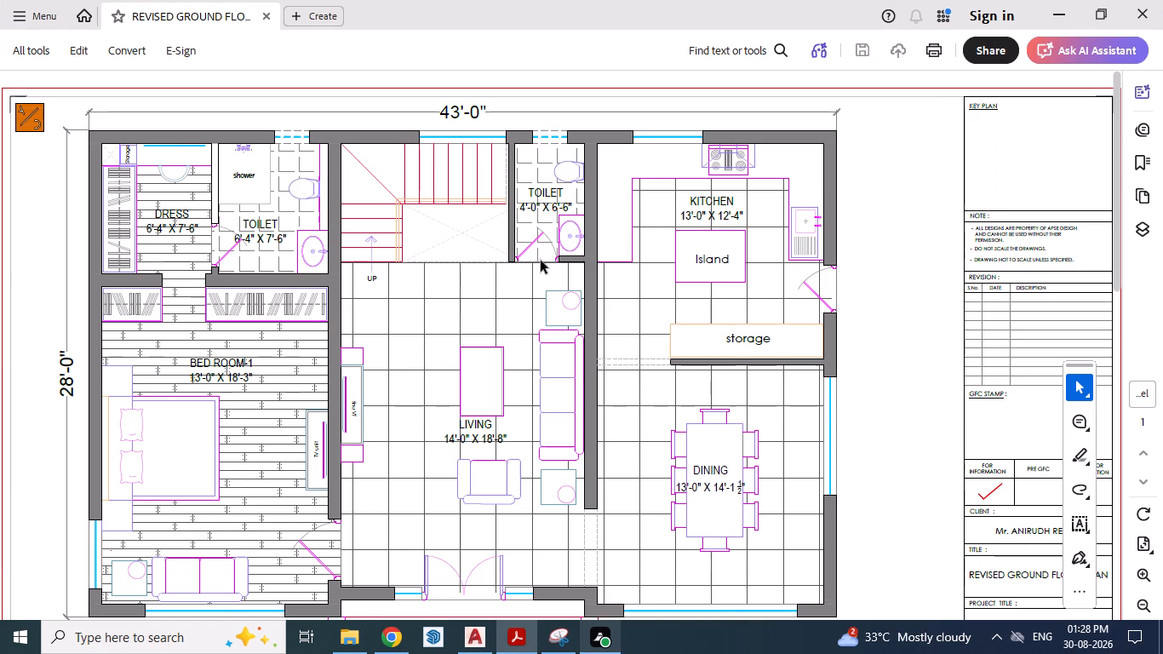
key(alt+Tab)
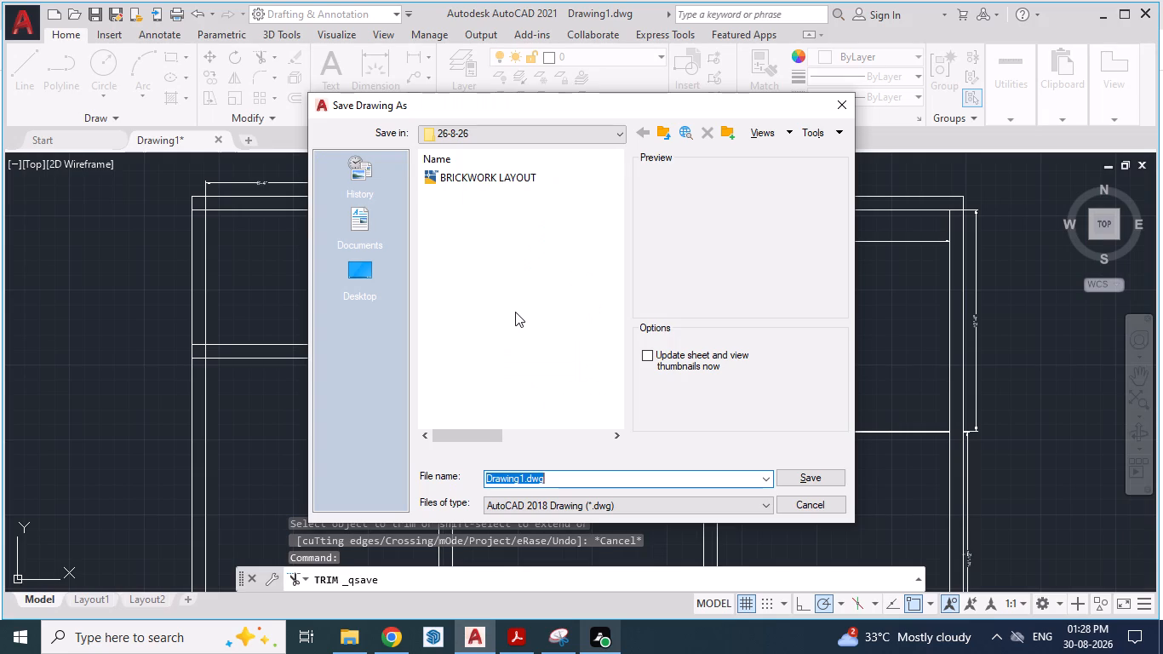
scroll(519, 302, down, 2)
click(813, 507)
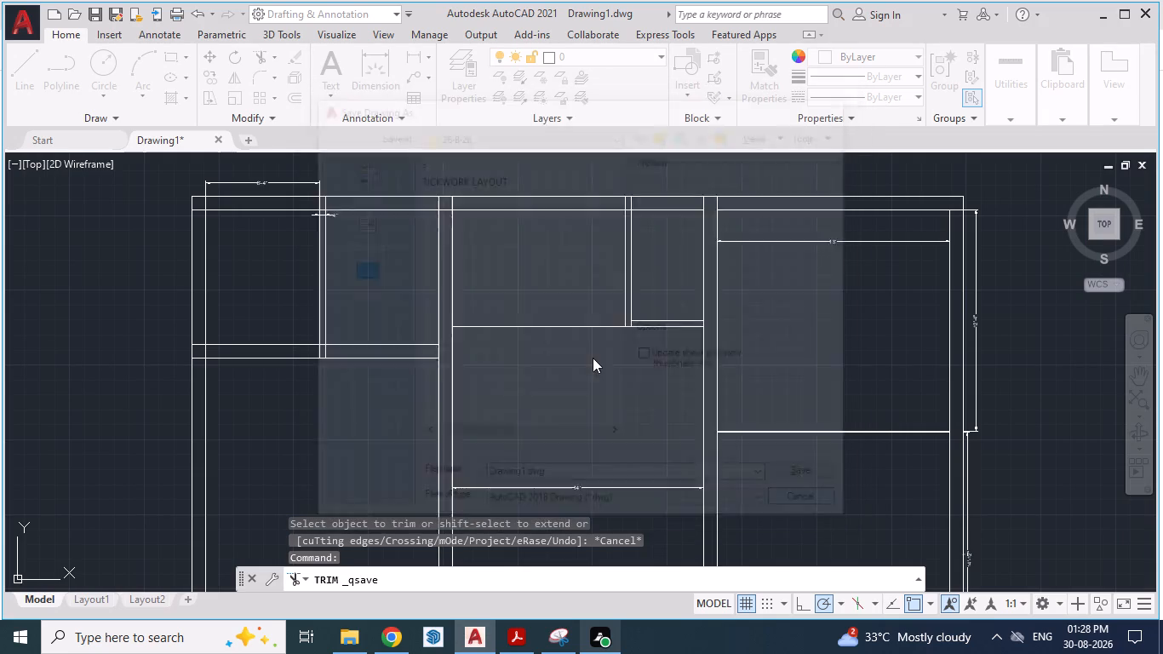
Add an aligned dimension for the bedroom's inner length, from the wall below the dressing room to the front outer wall.
scroll(593, 358, down, 4)
scroll(543, 409, up, 3)
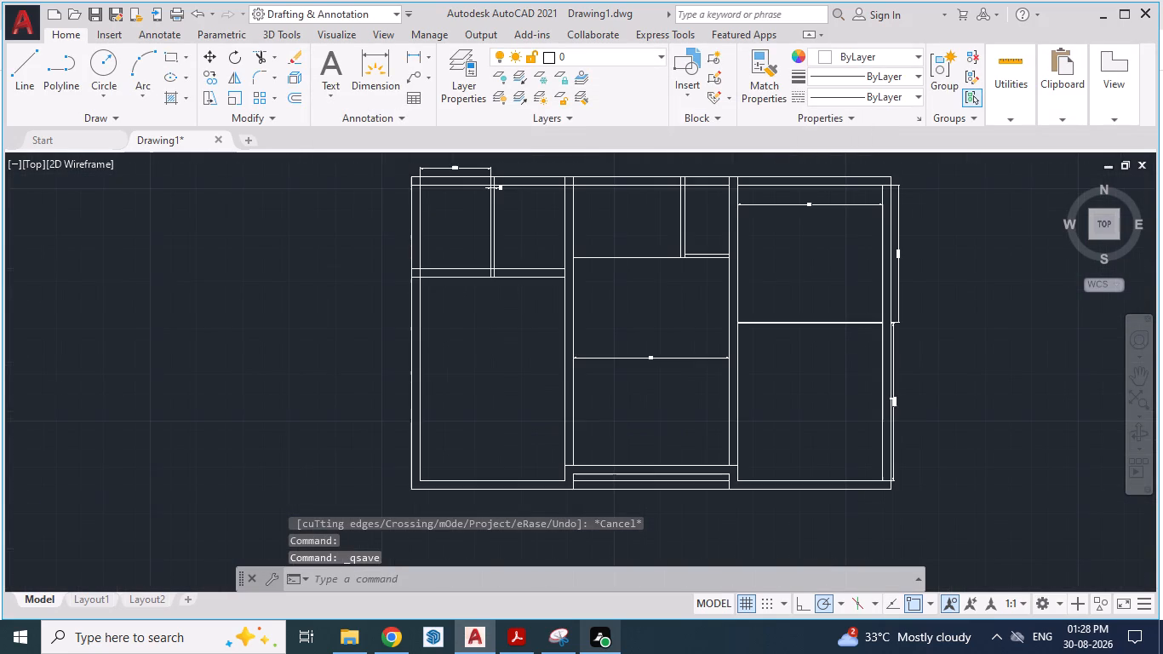
key(d)
key(a)
key(Return)
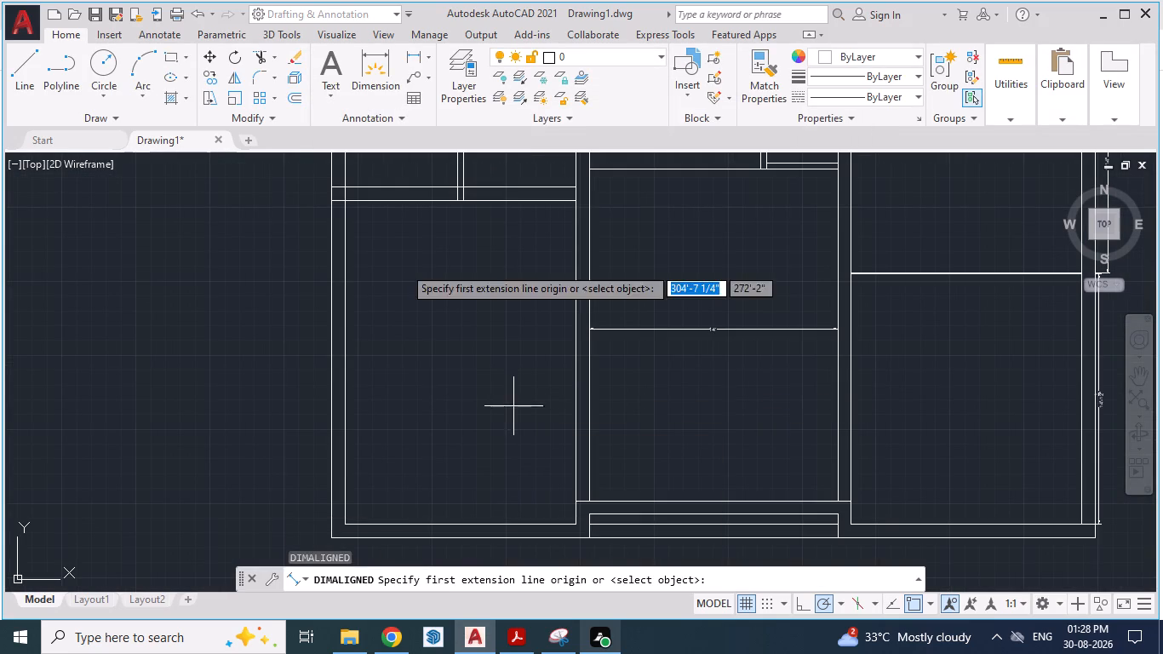
click(347, 203)
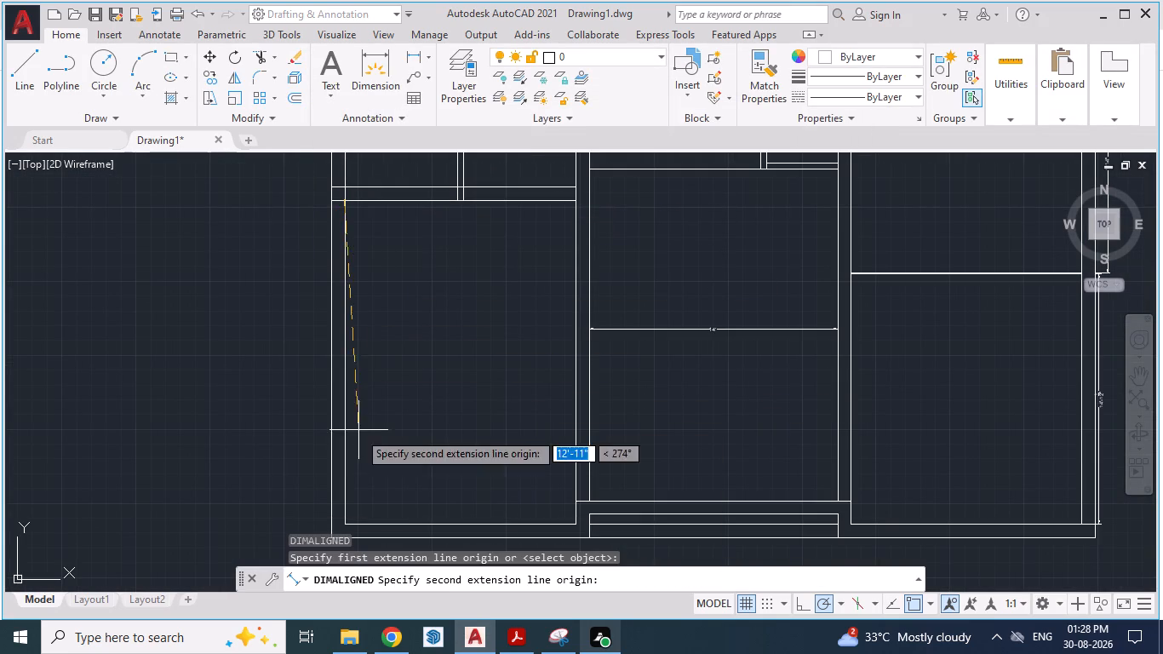
click(341, 519)
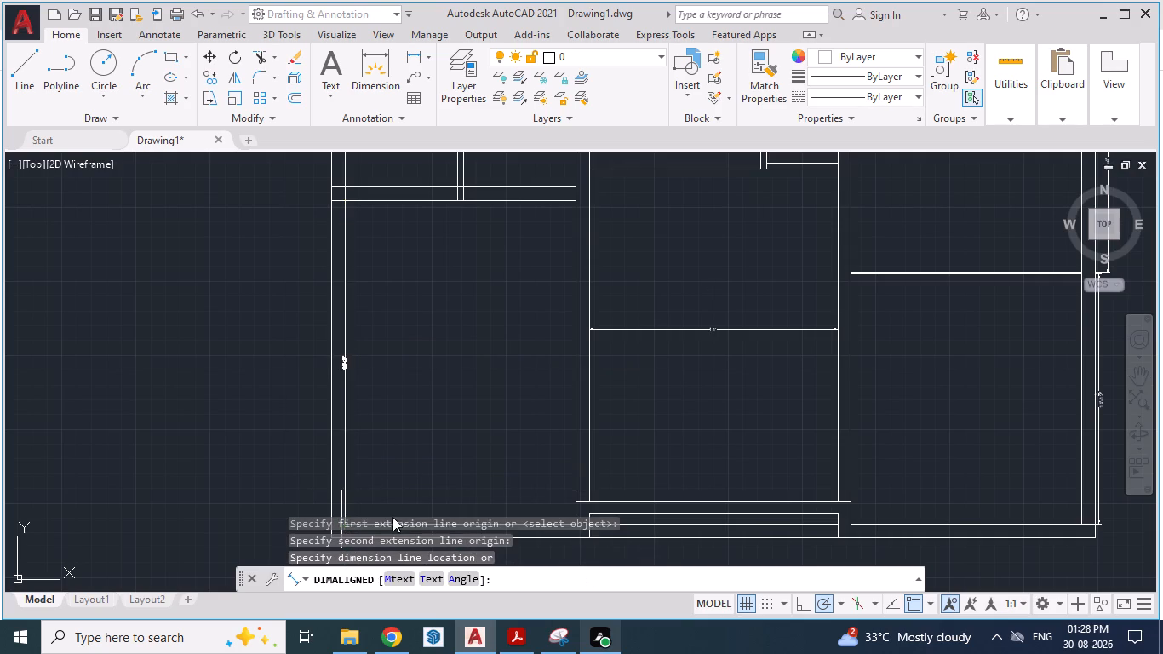
click(396, 515)
scroll(402, 376, up, 1)
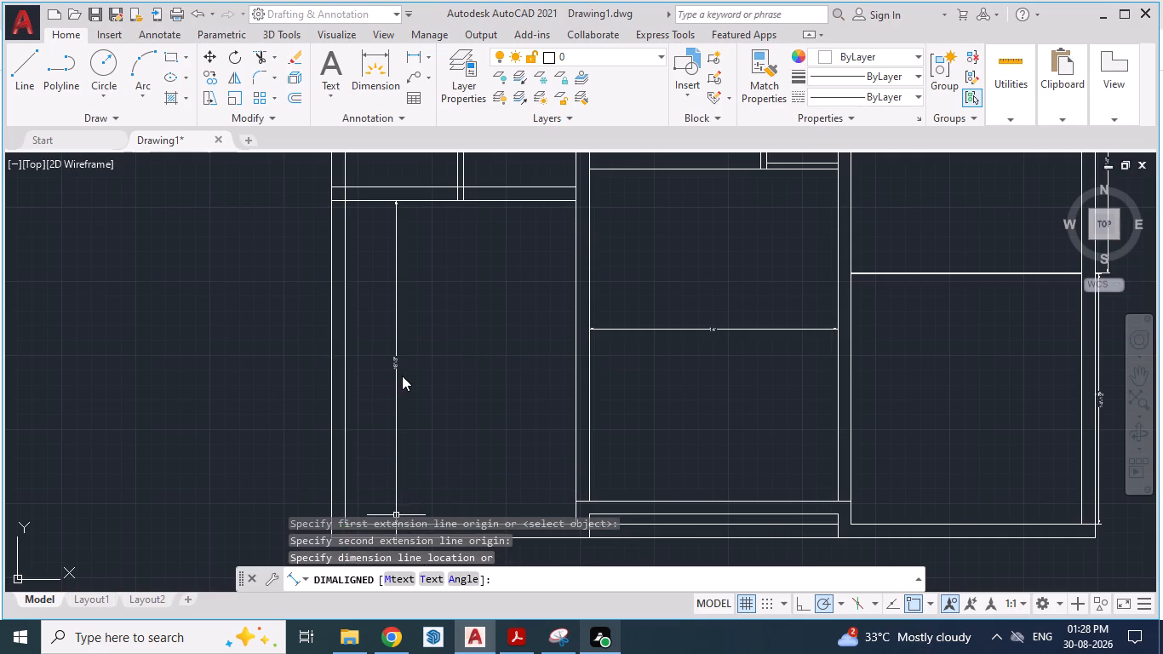
scroll(402, 376, up, 2)
scroll(402, 376, down, 4)
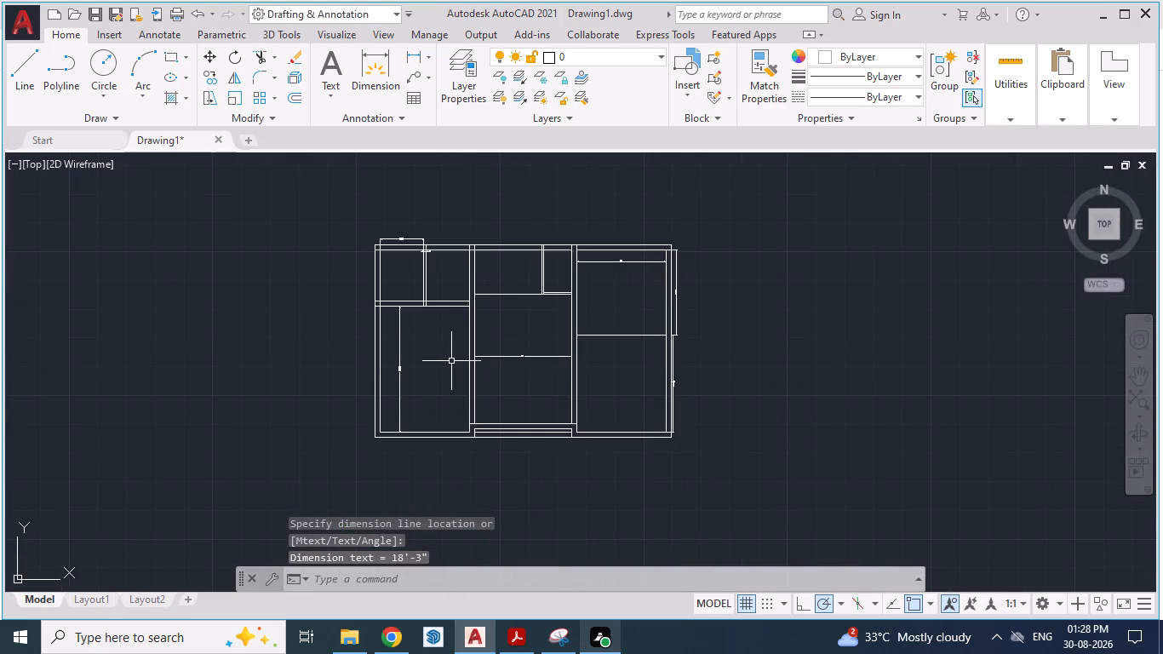
Examine the PDF plan from the portico to the rear rooms, ending on the walls and openings around the dressing room and toilet.
key(alt+Tab)
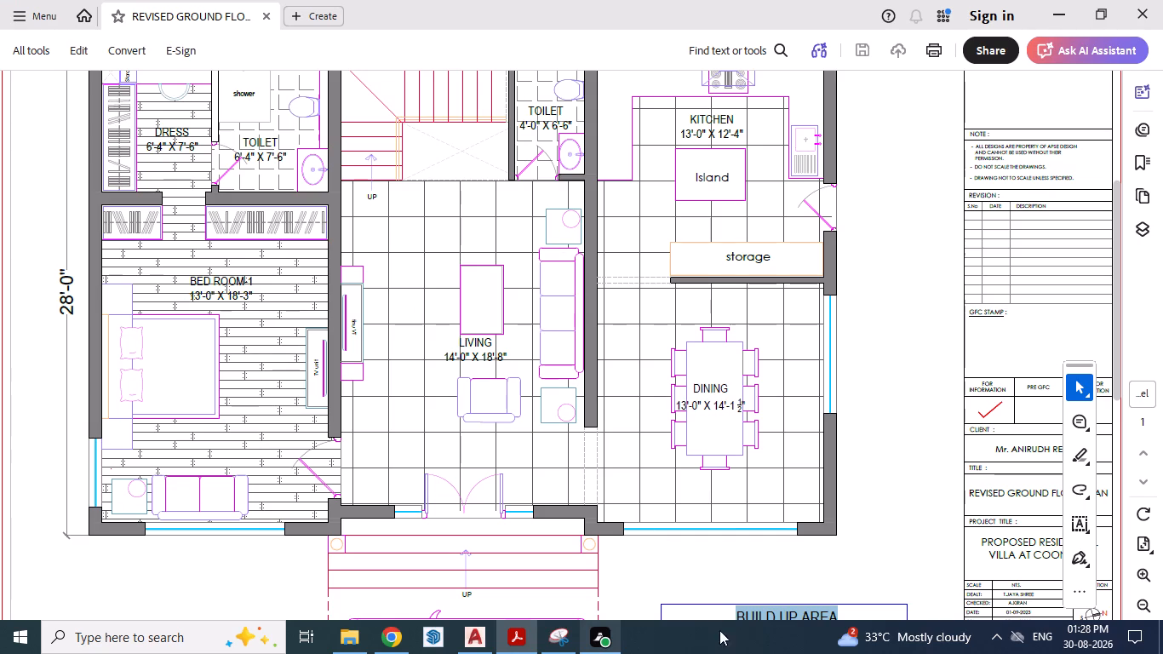
scroll(718, 573, down, 1)
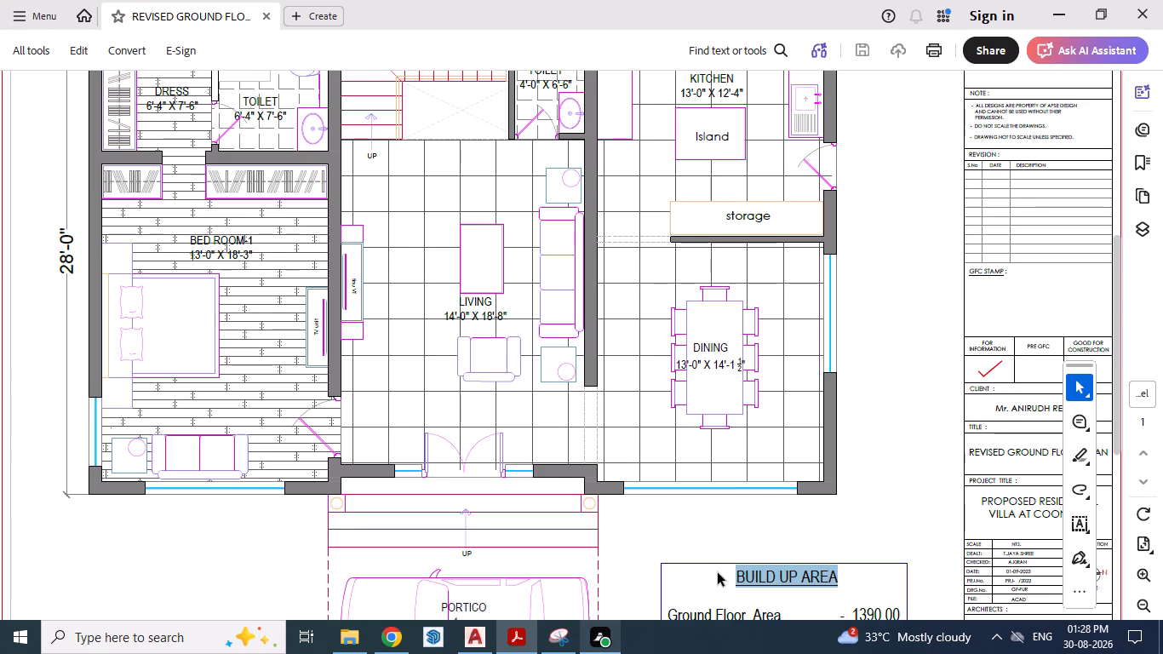
scroll(718, 573, down, 2)
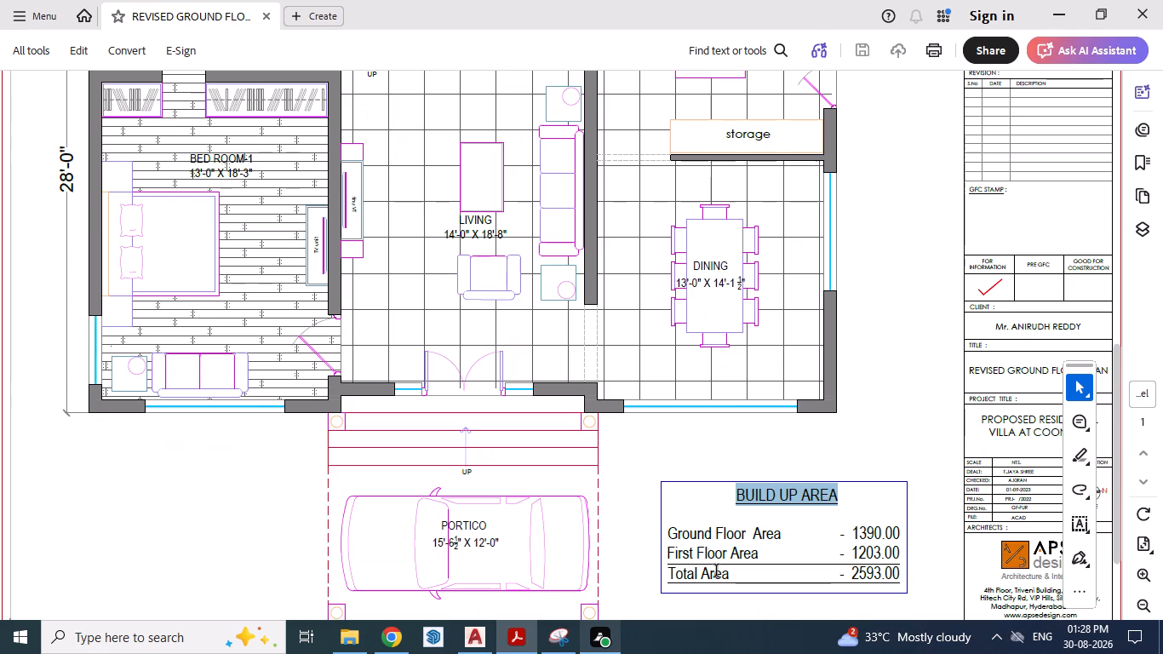
scroll(659, 458, down, 3)
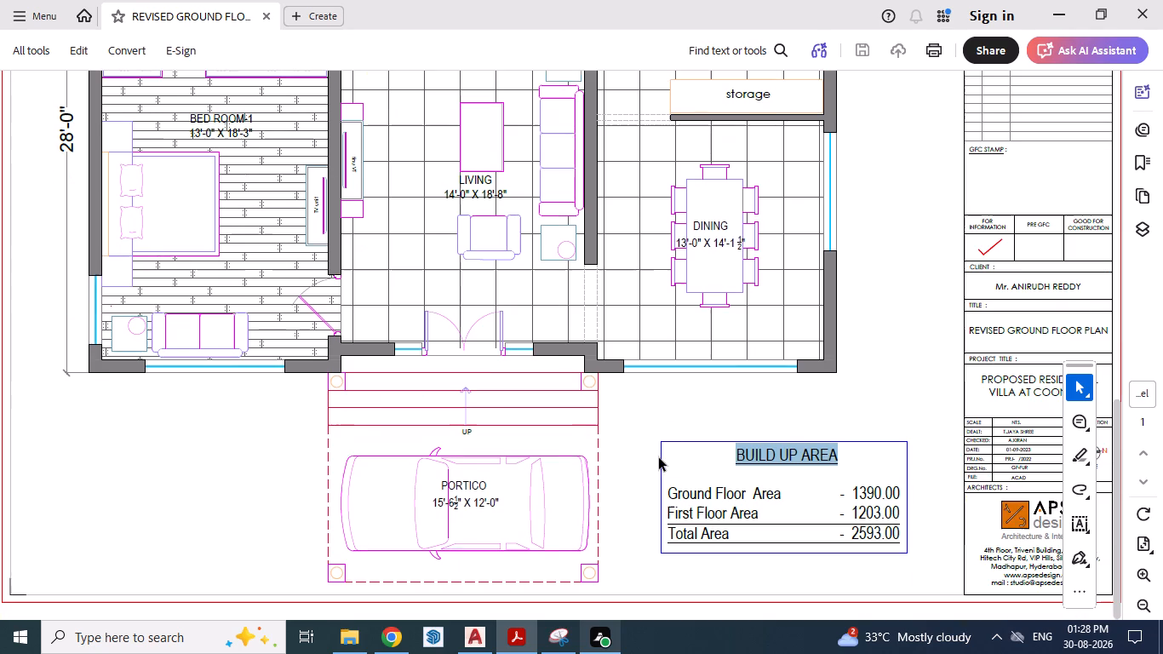
scroll(659, 458, down, 2)
scroll(659, 458, up, 1)
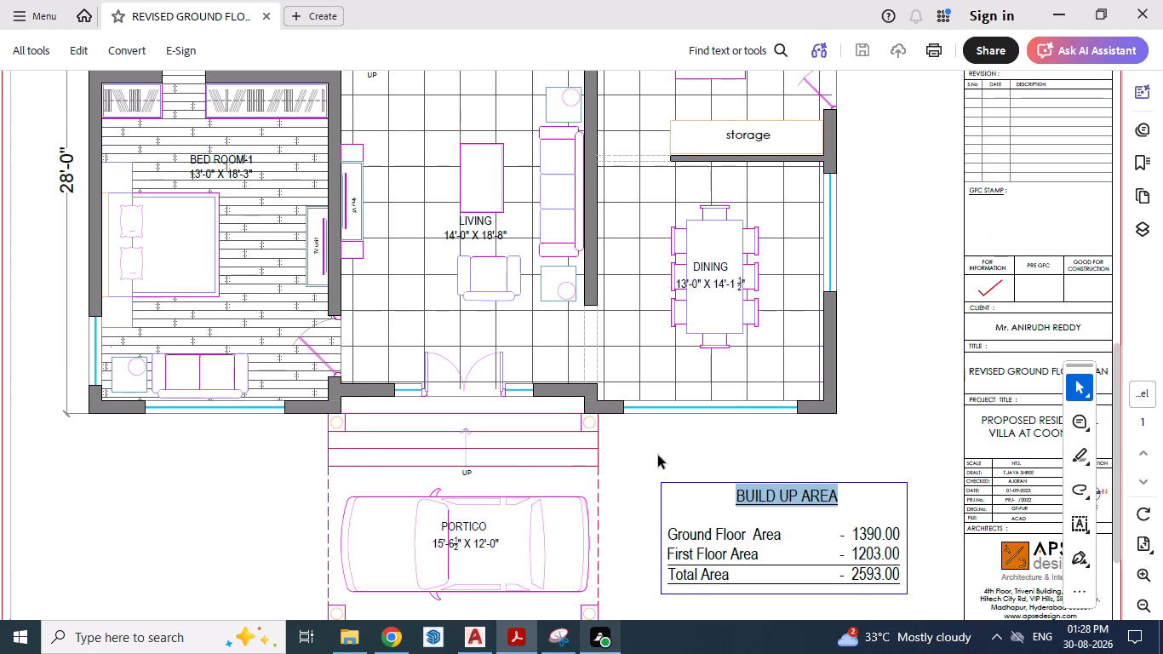
scroll(656, 453, up, 7)
scroll(656, 452, down, 3)
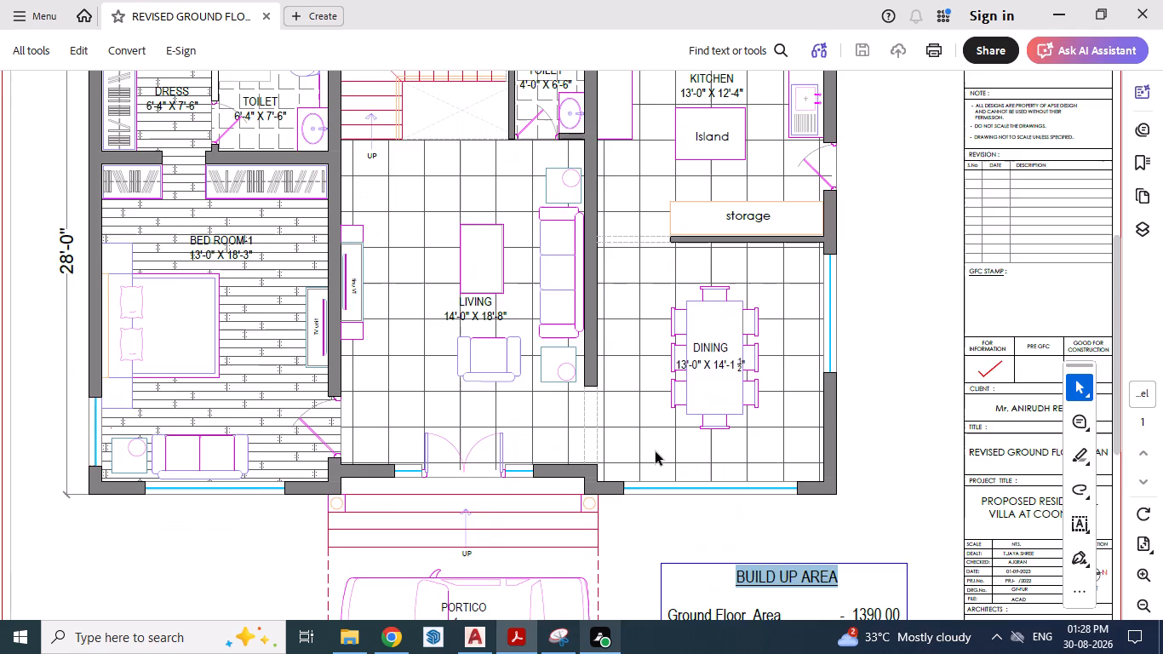
scroll(656, 452, up, 1)
scroll(656, 452, down, 3)
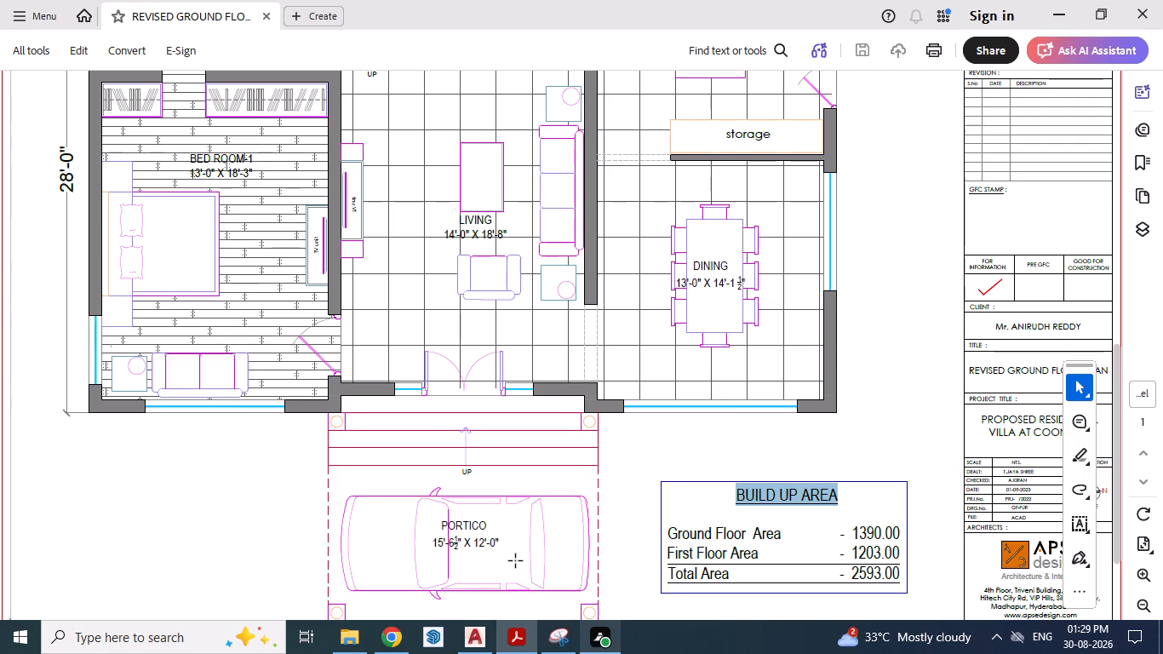
ctrl+scroll(450, 531, down, 2)
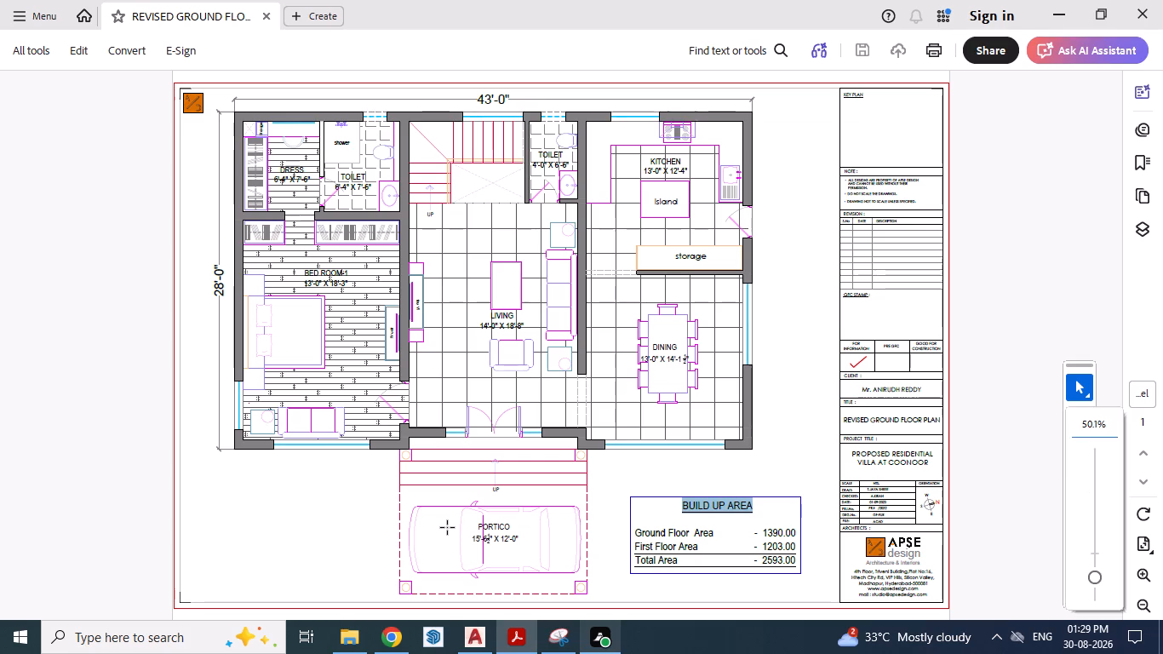
ctrl+scroll(914, 537, up, 2)
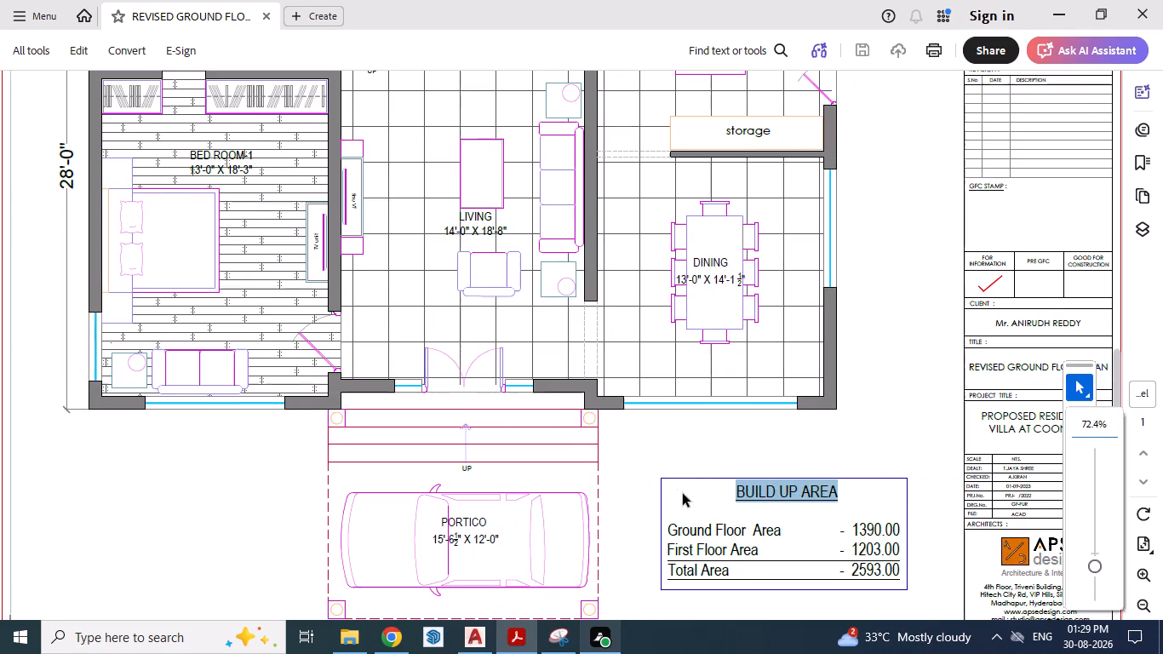
scroll(674, 490, down, 1)
ctrl+scroll(657, 494, down, 2)
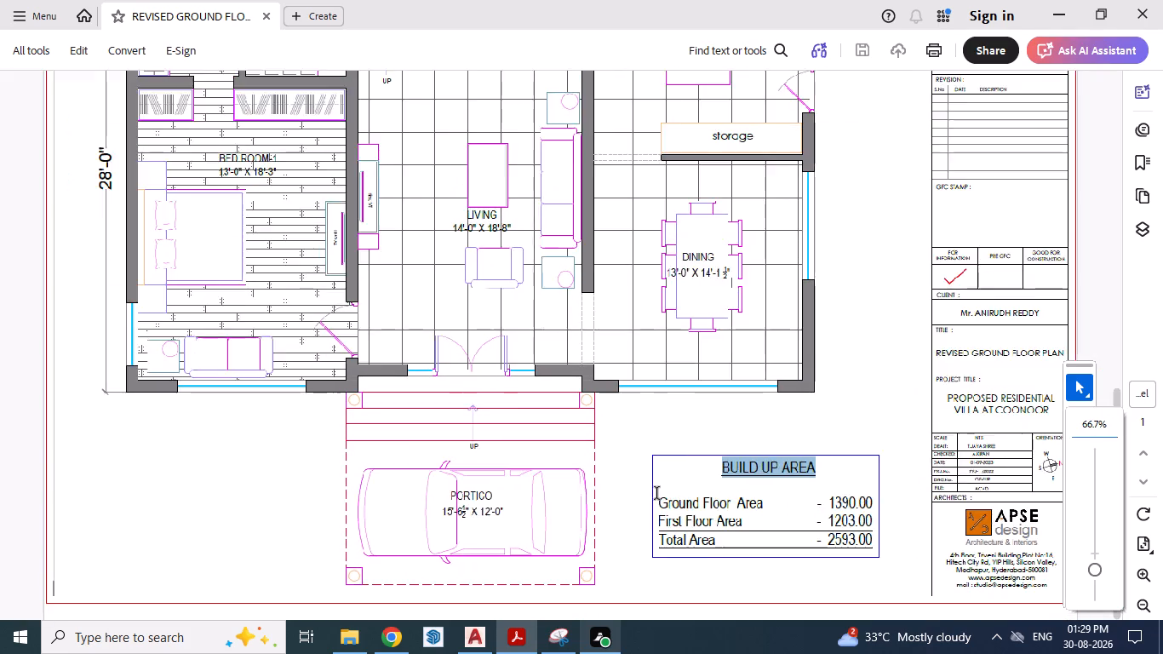
scroll(991, 211, up, 3)
scroll(870, 232, up, 4)
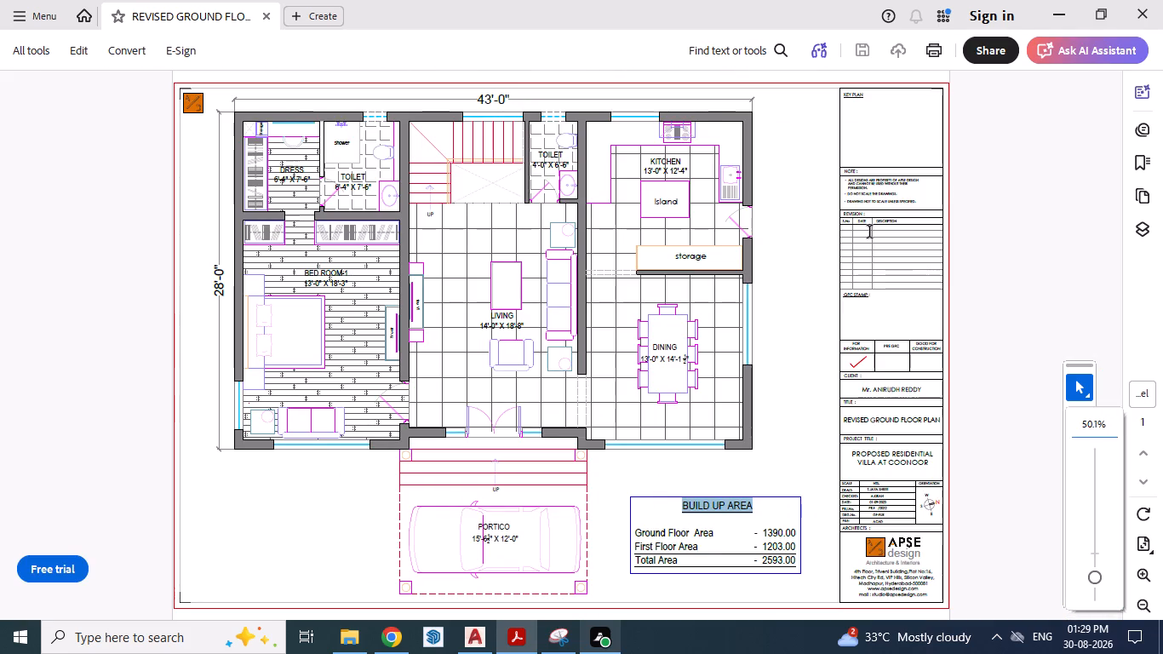
ctrl+scroll(363, 137, up, 2)
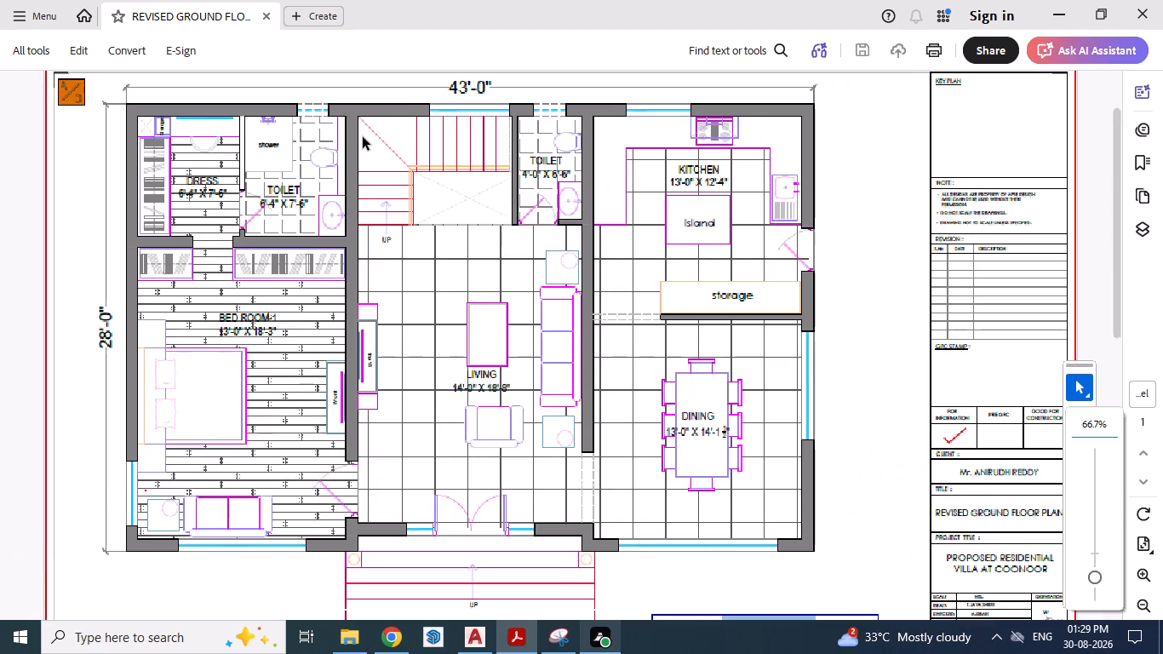
scroll(591, 265, down, 1)
scroll(437, 252, up, 3)
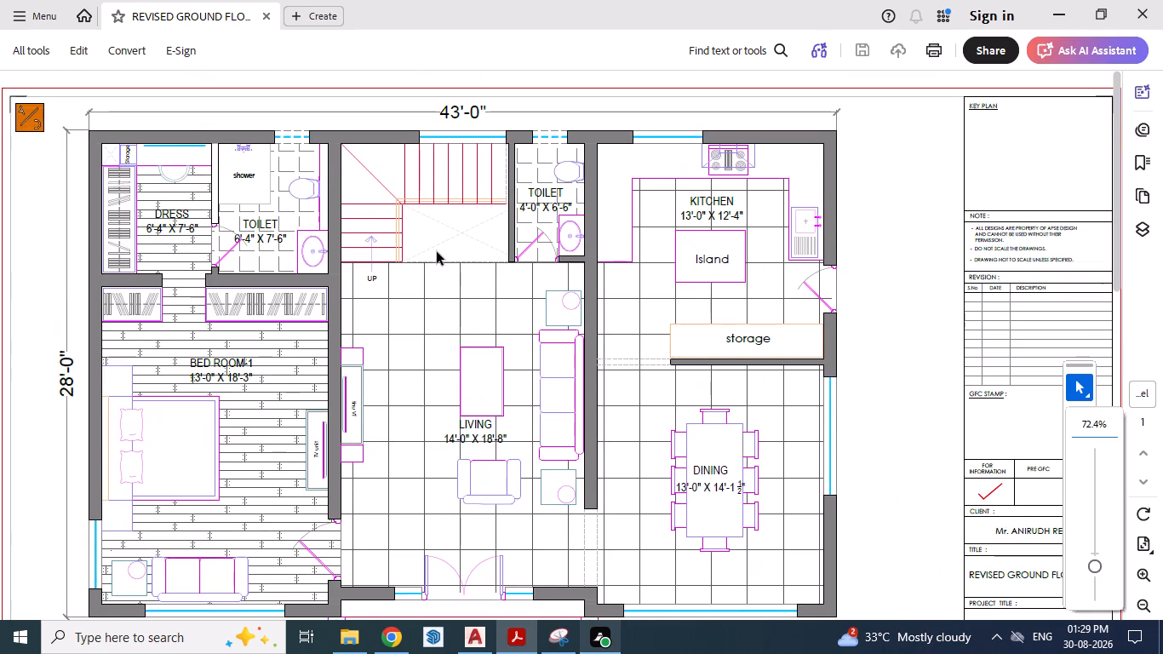
ctrl+scroll(90, 173, up, 3)
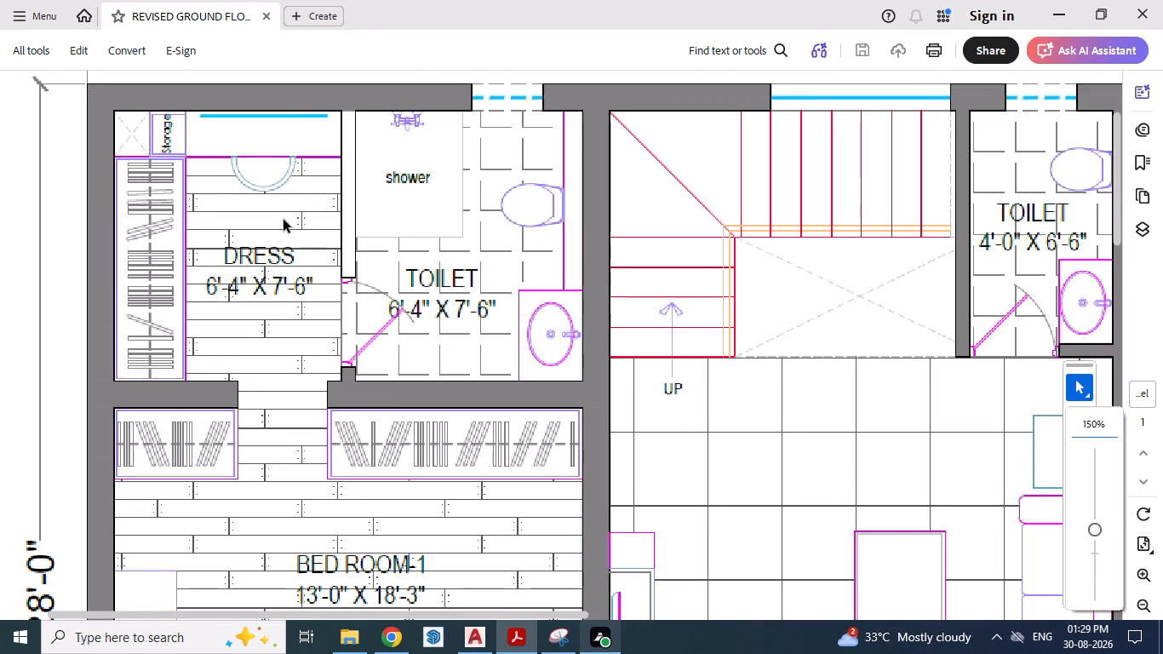
In AutoCAD, offset the dressing-side line of the dressing–toilet partition 1' into the dressing room.
key(alt+Tab)
scroll(407, 227, up, 2)
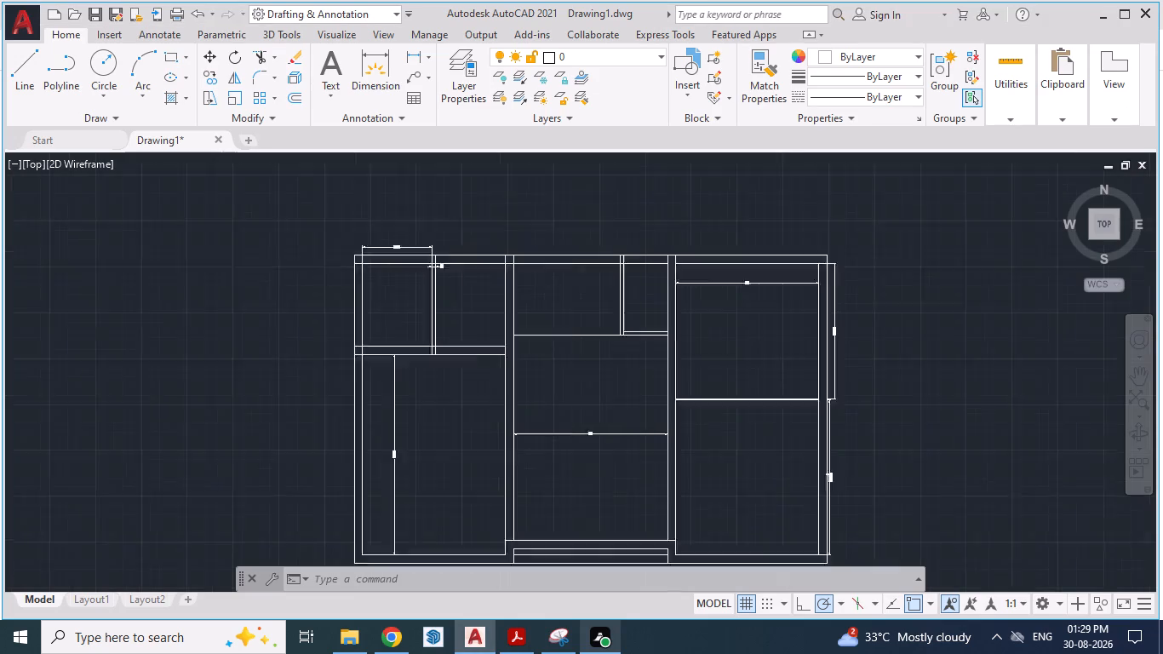
scroll(369, 287, up, 2)
key(Escape)
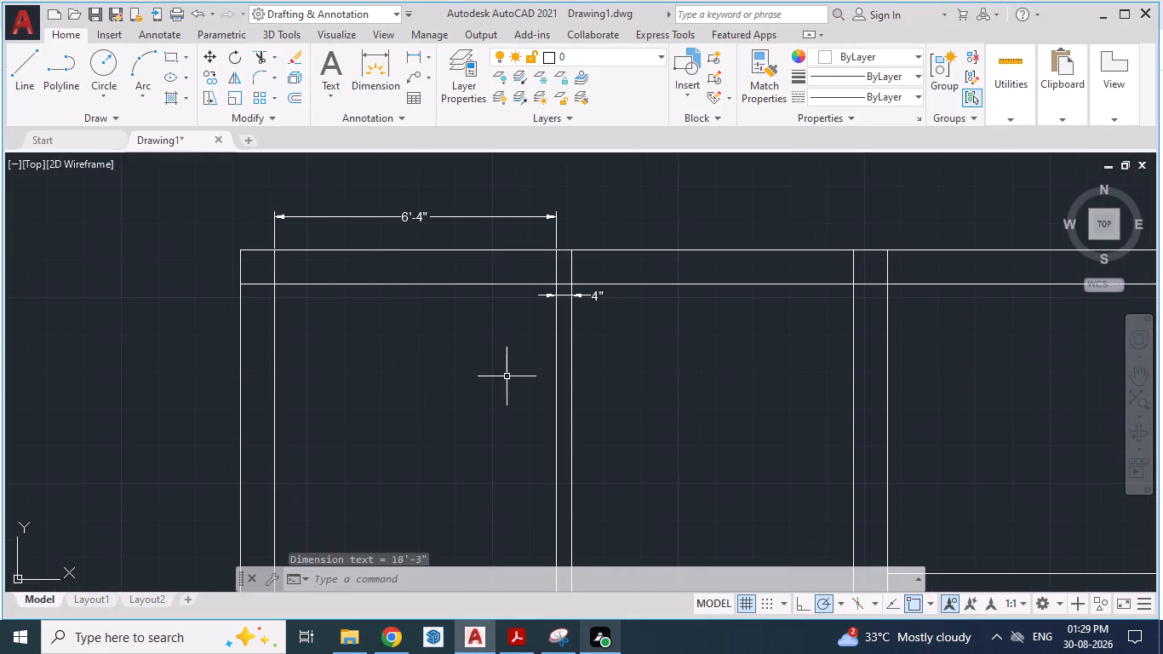
key(Escape)
key(o)
key(Return)
text(1')
key(Return)
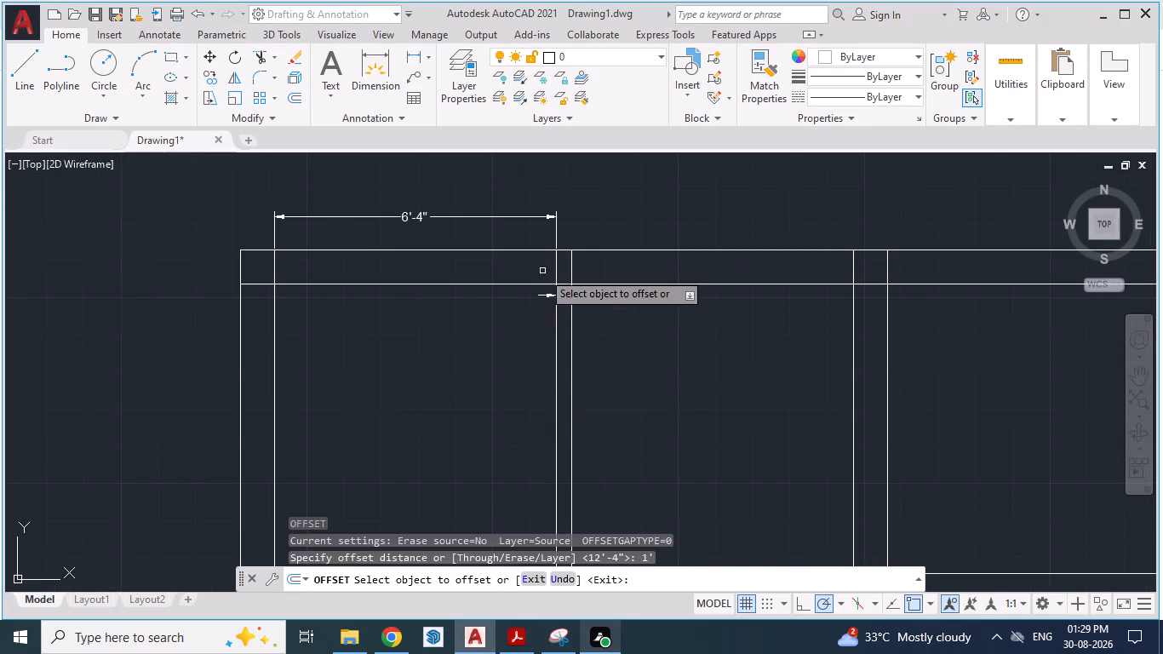
drag(555, 270, 513, 275)
click(504, 275)
key(Escape)
key(Escape)
Trim the offset line inside the dressing room, keeping only the short piece across the rear outer wall.
text(TR)
key(Return)
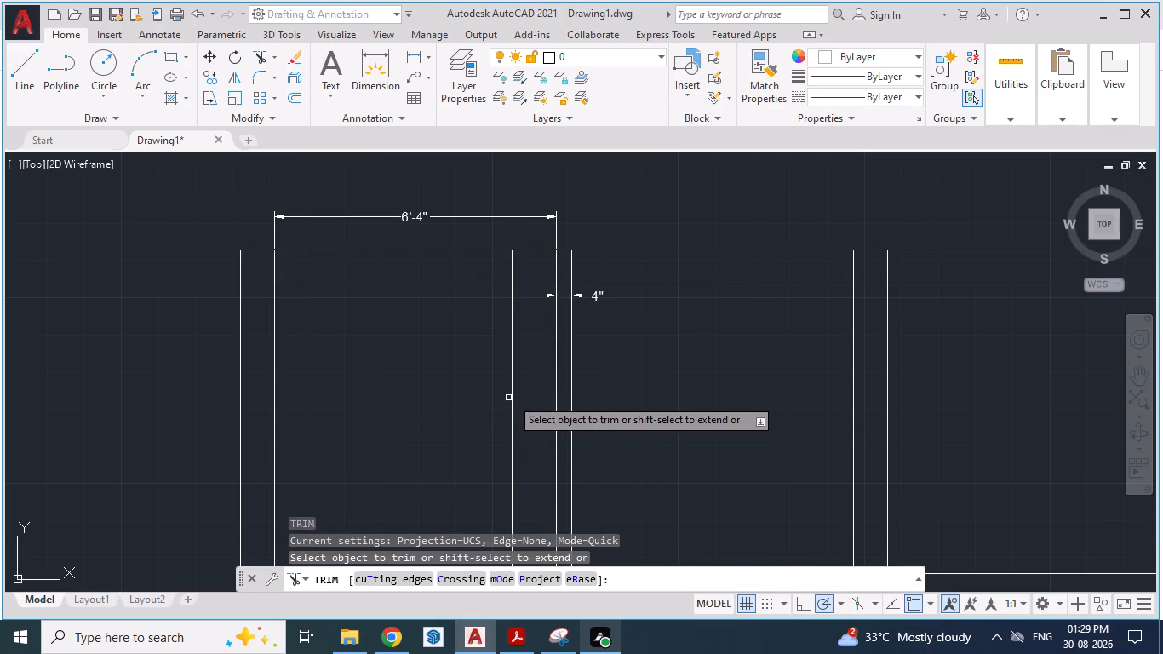
click(511, 399)
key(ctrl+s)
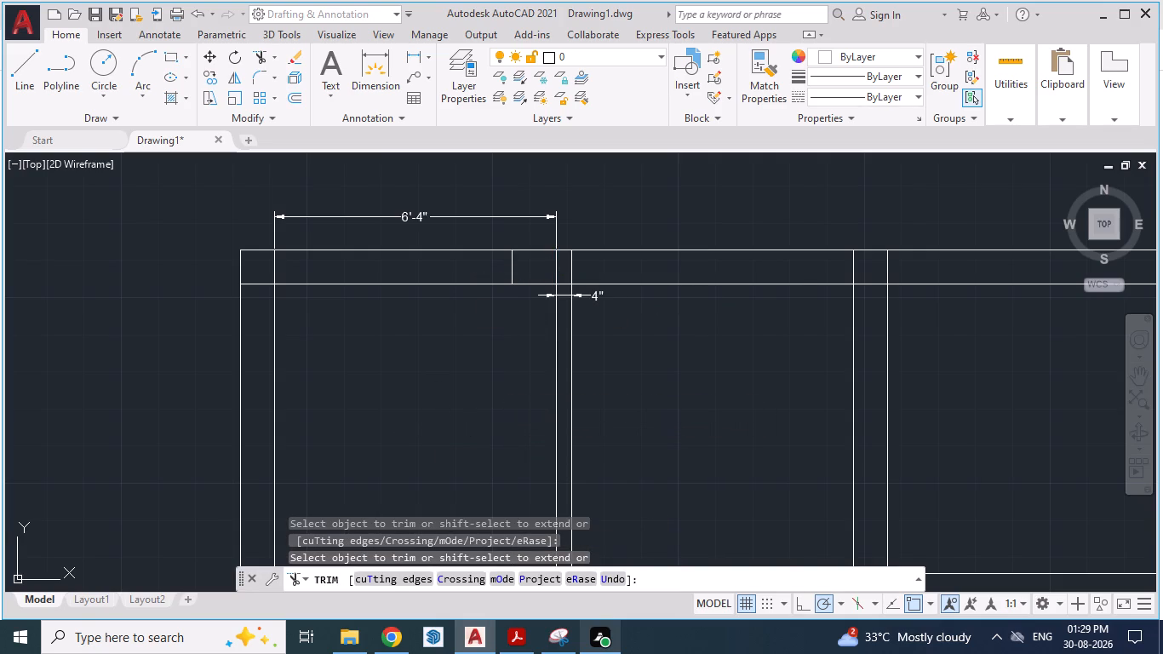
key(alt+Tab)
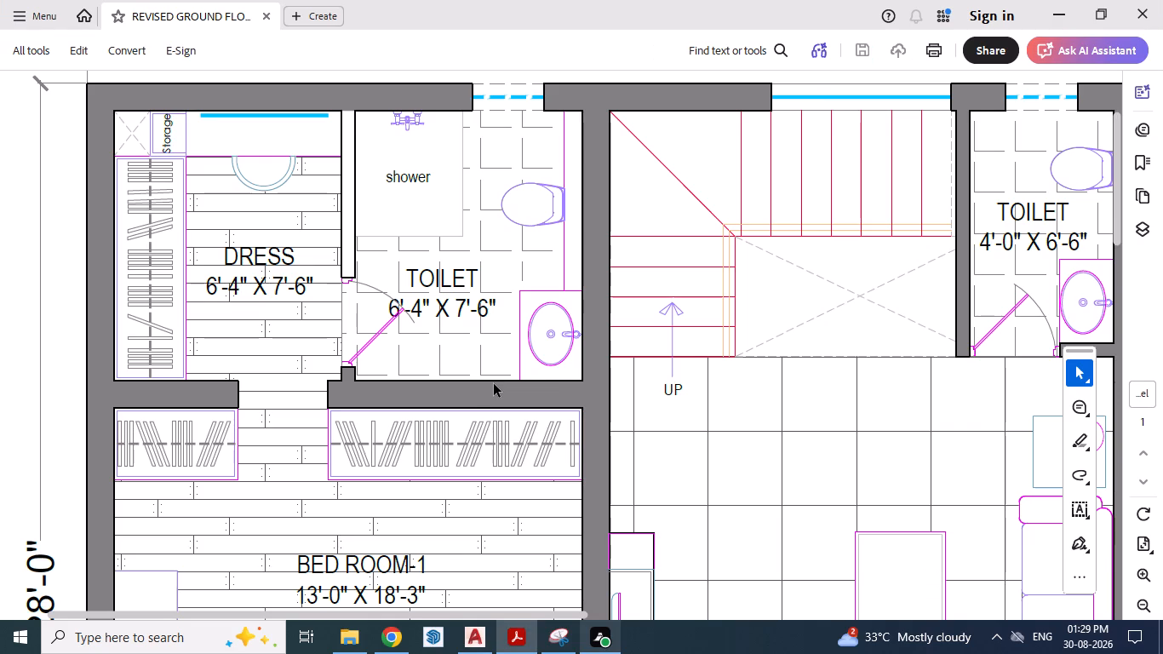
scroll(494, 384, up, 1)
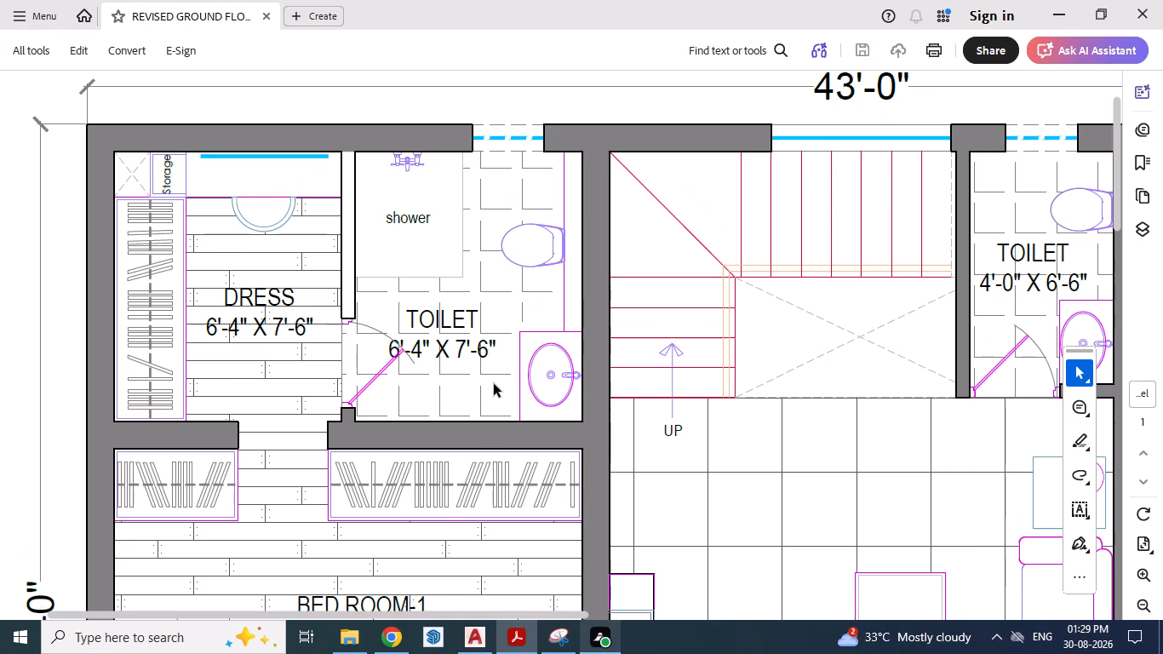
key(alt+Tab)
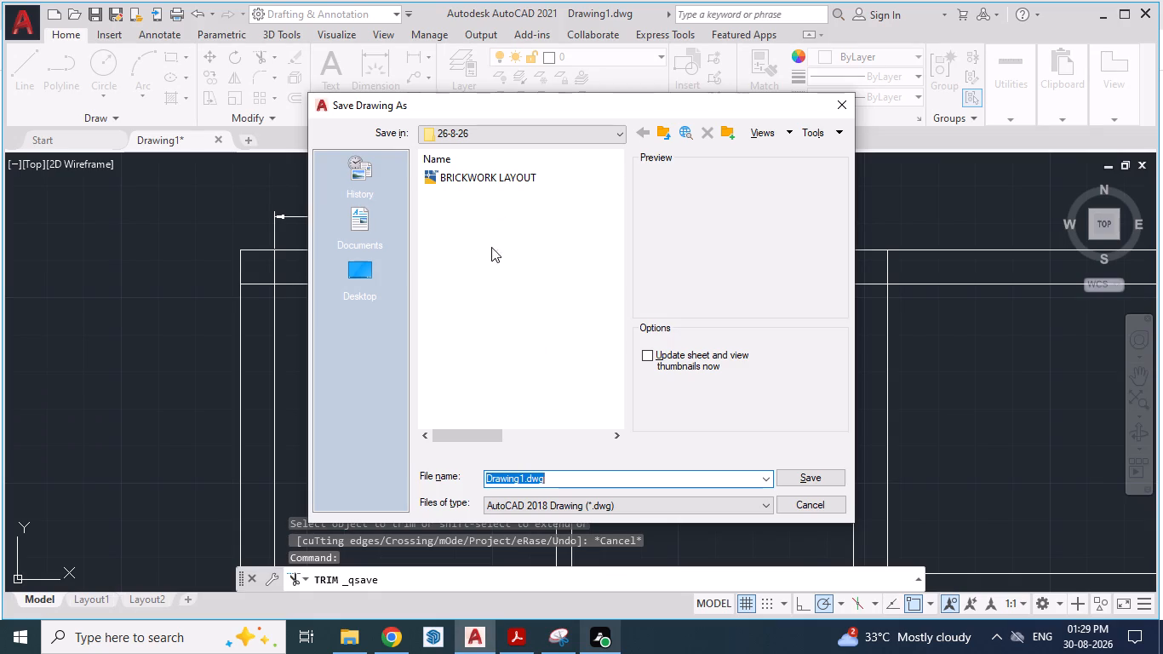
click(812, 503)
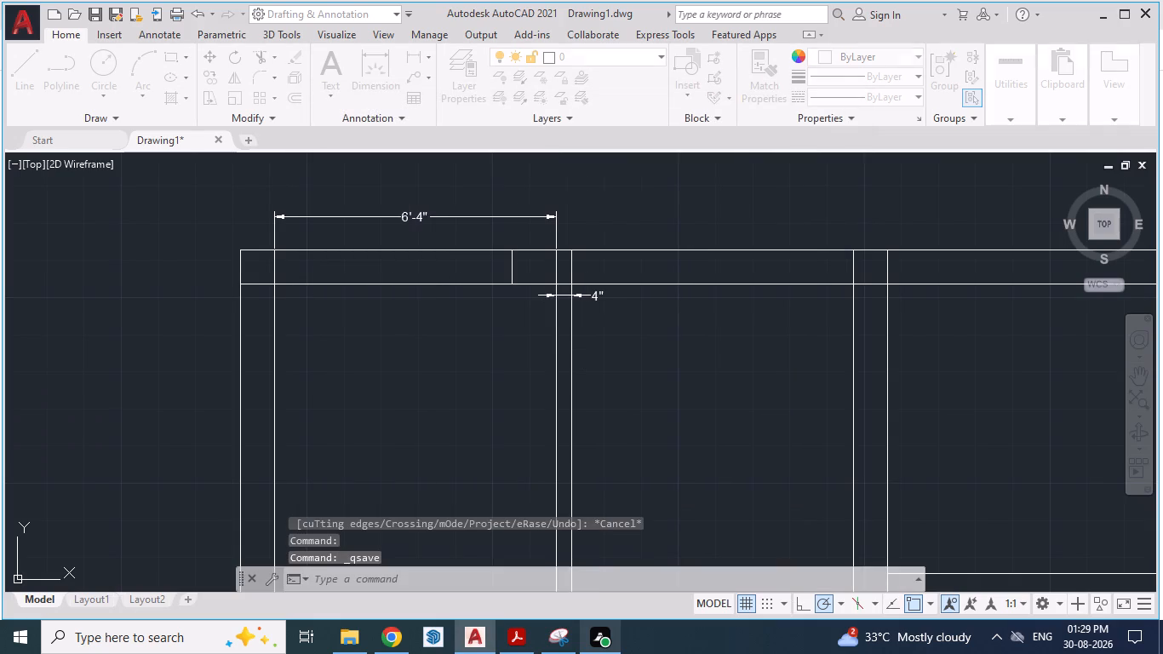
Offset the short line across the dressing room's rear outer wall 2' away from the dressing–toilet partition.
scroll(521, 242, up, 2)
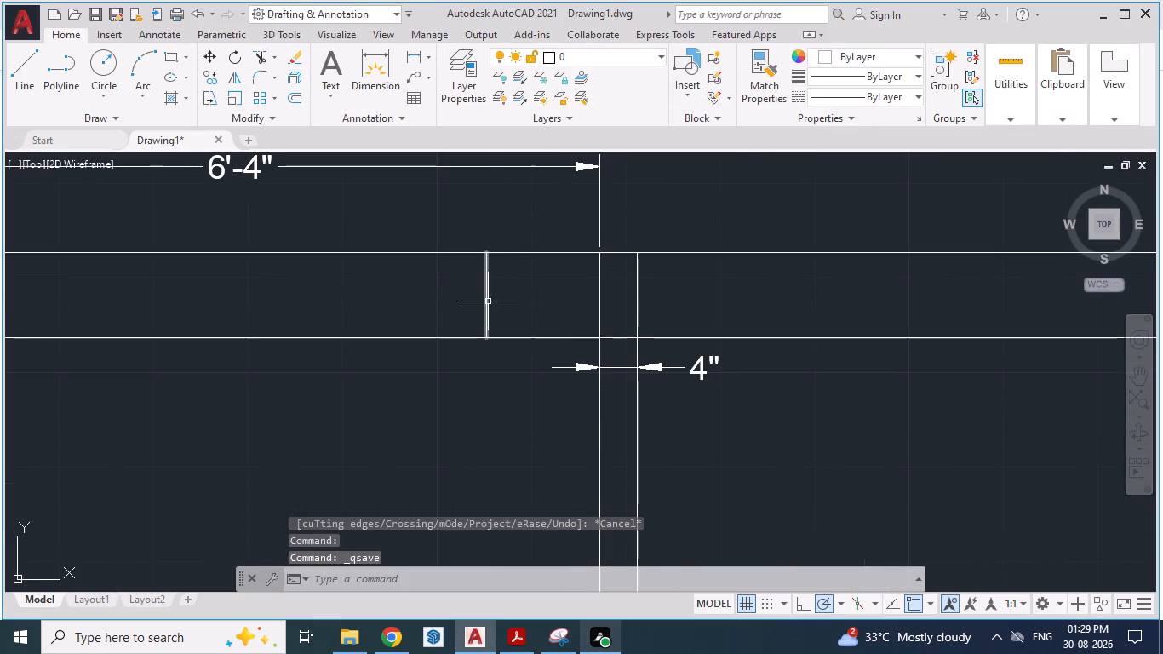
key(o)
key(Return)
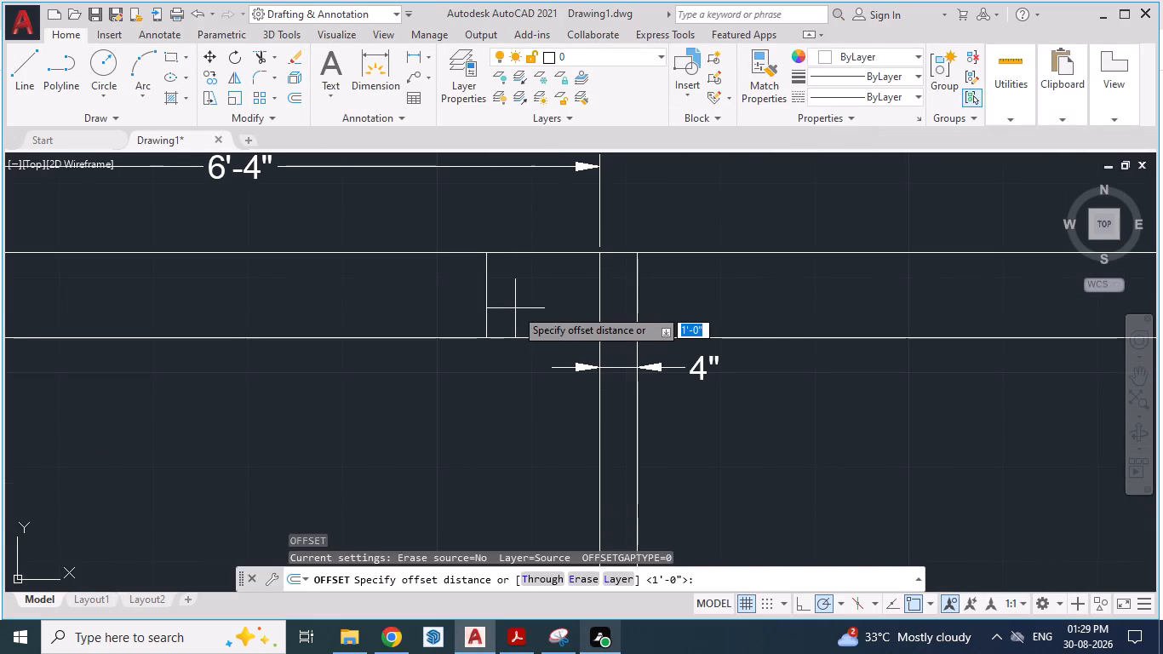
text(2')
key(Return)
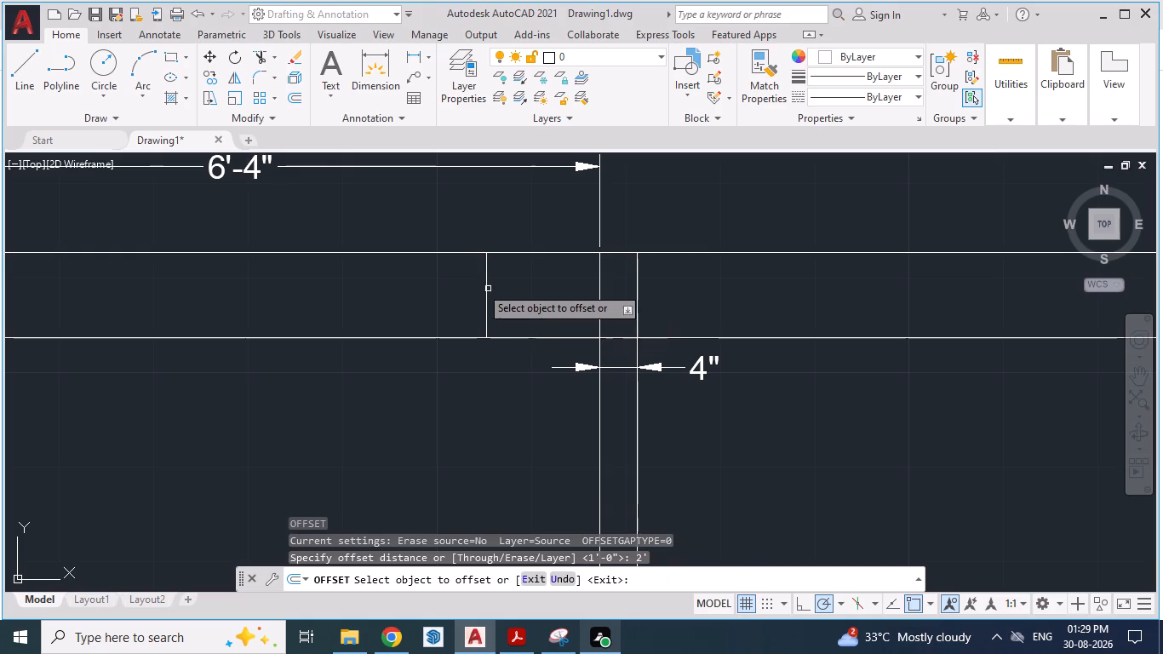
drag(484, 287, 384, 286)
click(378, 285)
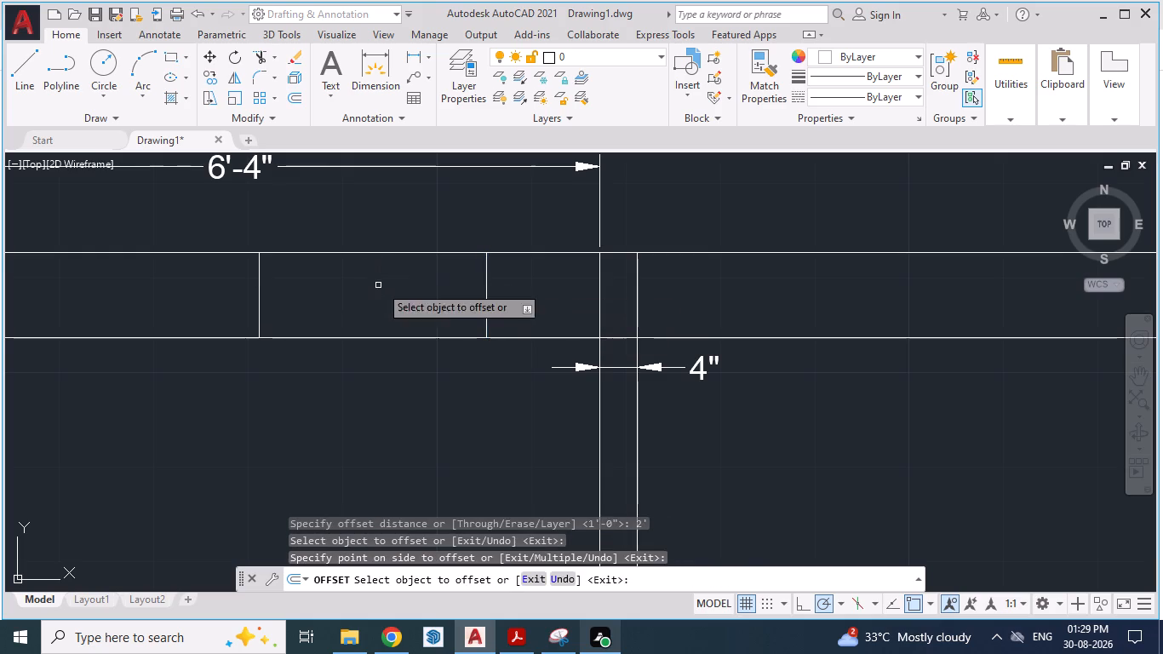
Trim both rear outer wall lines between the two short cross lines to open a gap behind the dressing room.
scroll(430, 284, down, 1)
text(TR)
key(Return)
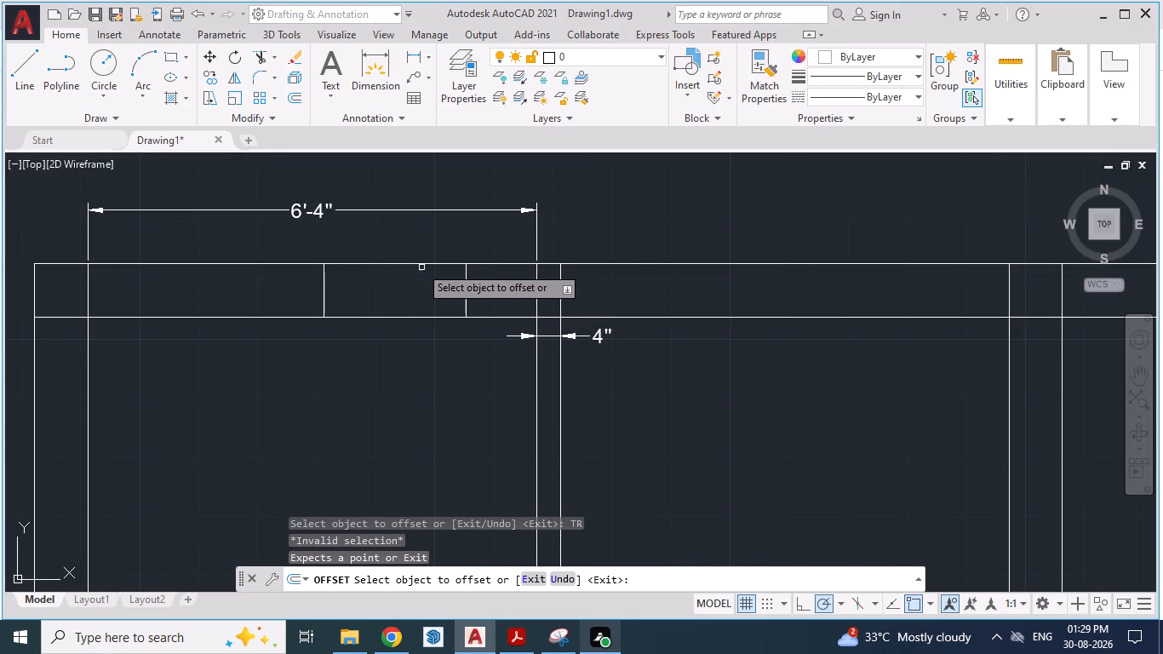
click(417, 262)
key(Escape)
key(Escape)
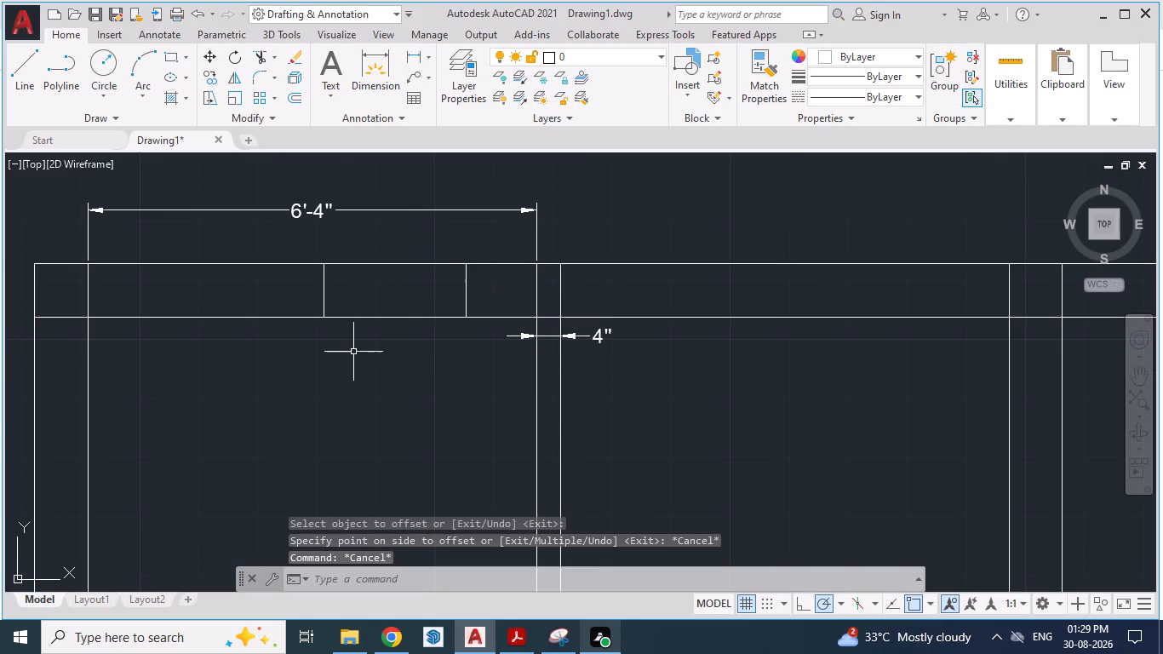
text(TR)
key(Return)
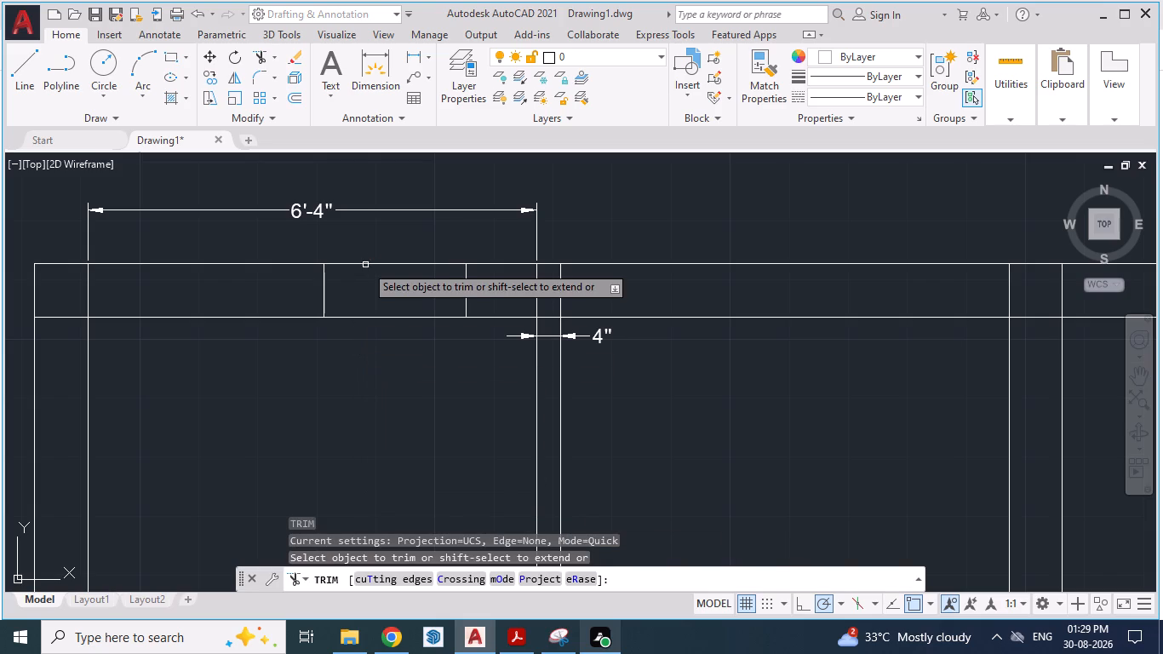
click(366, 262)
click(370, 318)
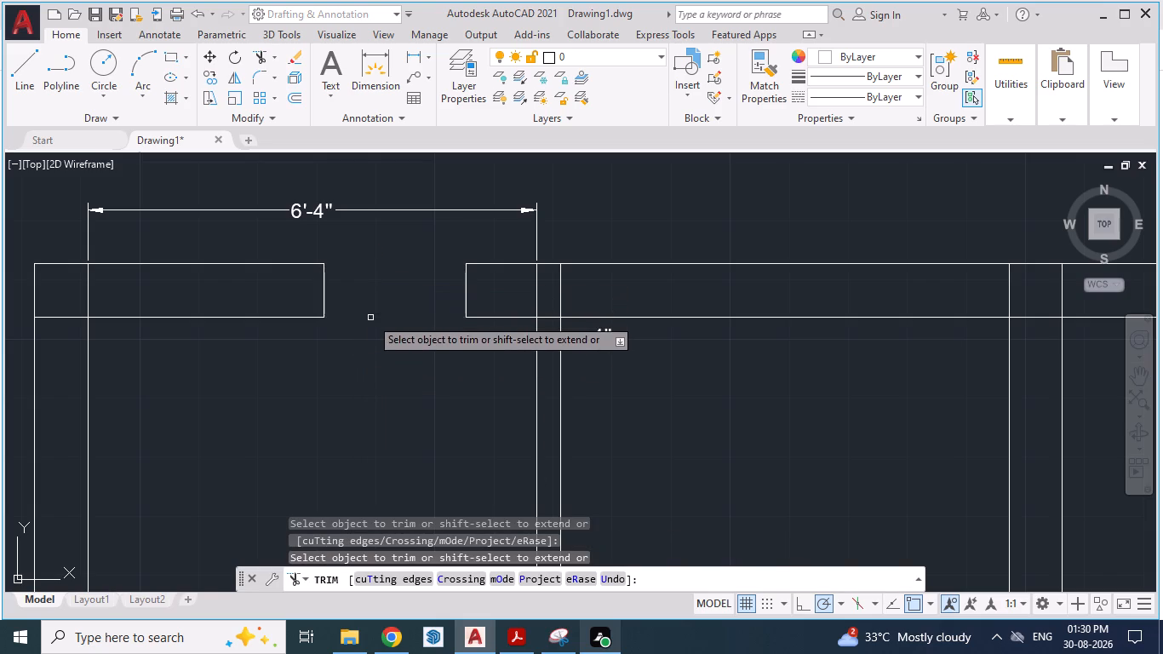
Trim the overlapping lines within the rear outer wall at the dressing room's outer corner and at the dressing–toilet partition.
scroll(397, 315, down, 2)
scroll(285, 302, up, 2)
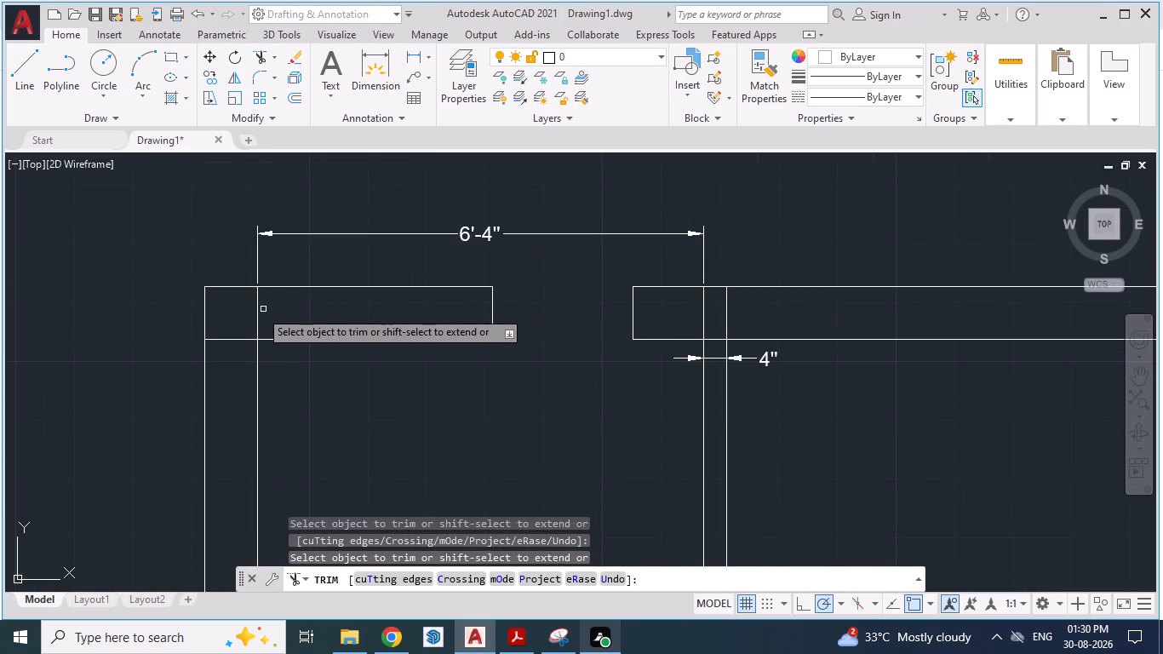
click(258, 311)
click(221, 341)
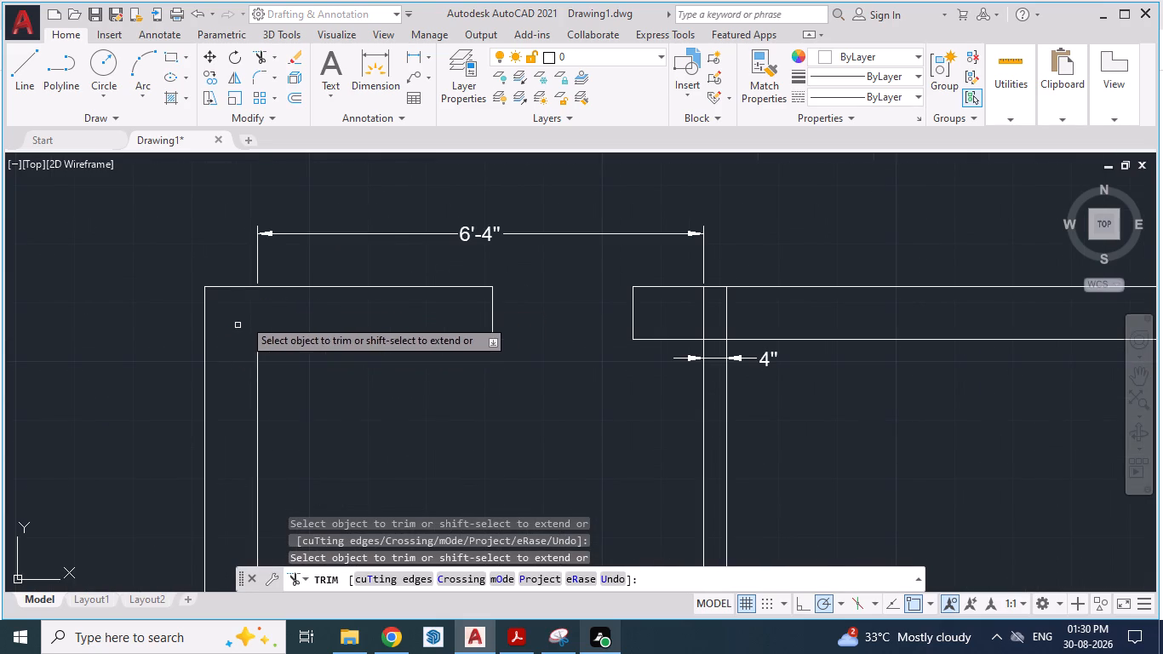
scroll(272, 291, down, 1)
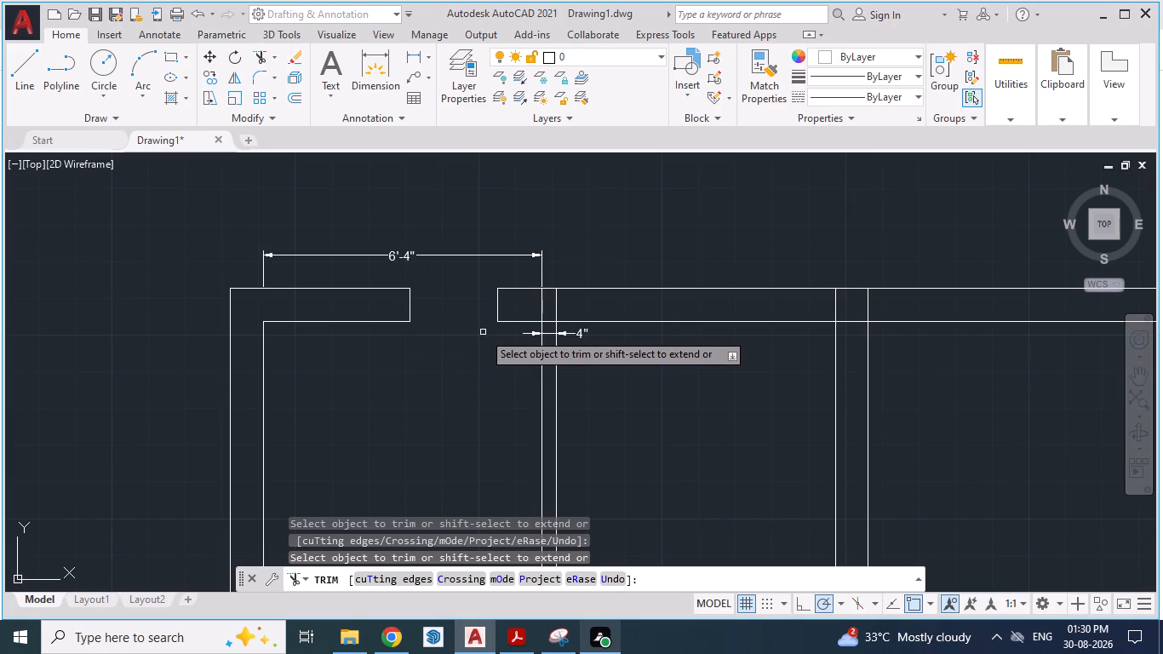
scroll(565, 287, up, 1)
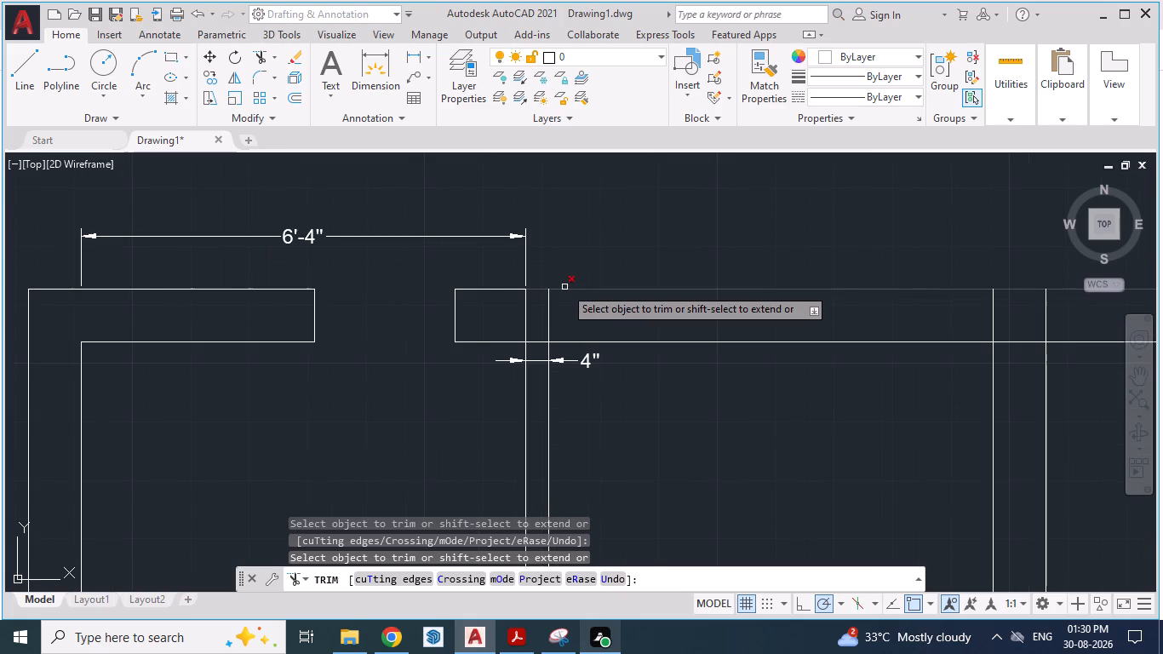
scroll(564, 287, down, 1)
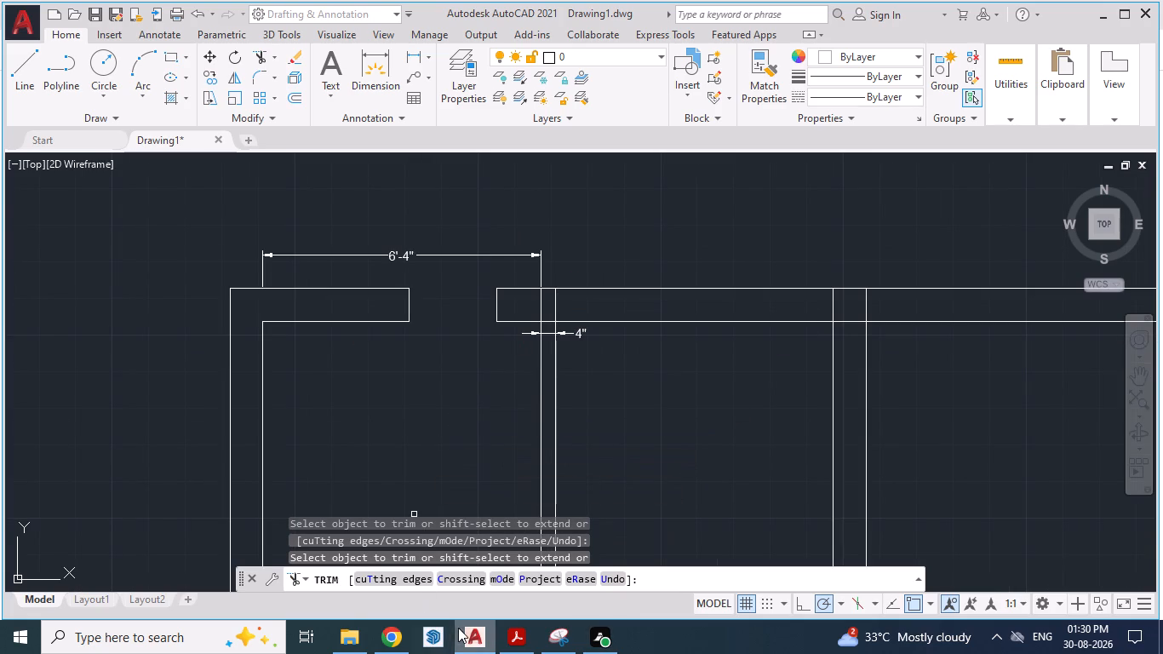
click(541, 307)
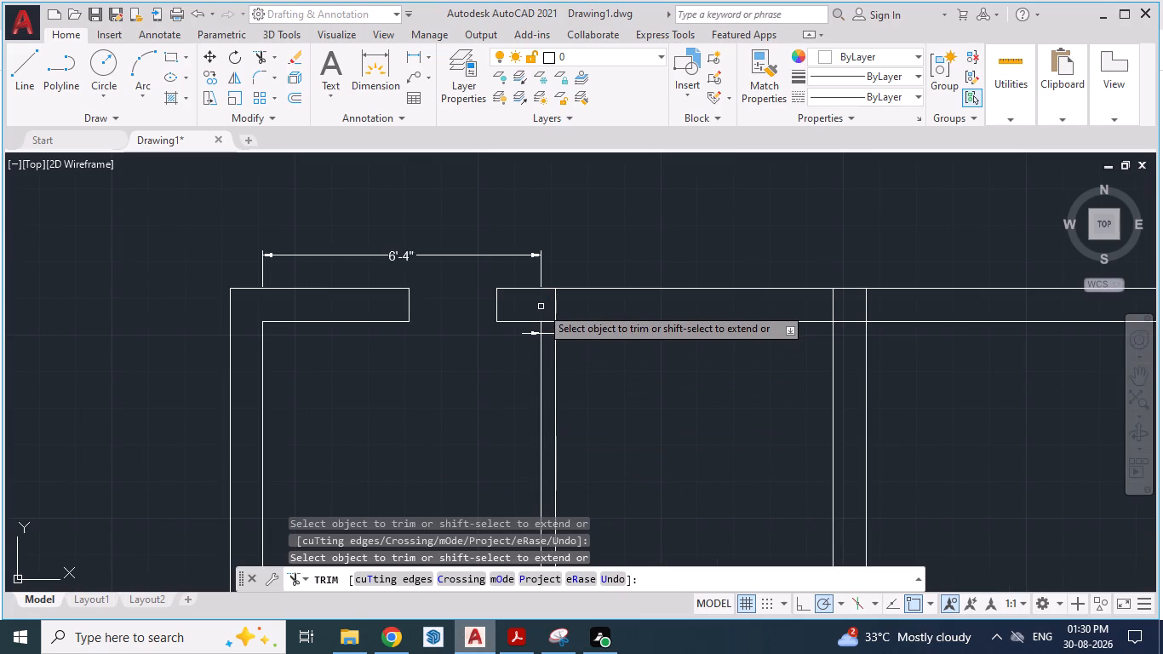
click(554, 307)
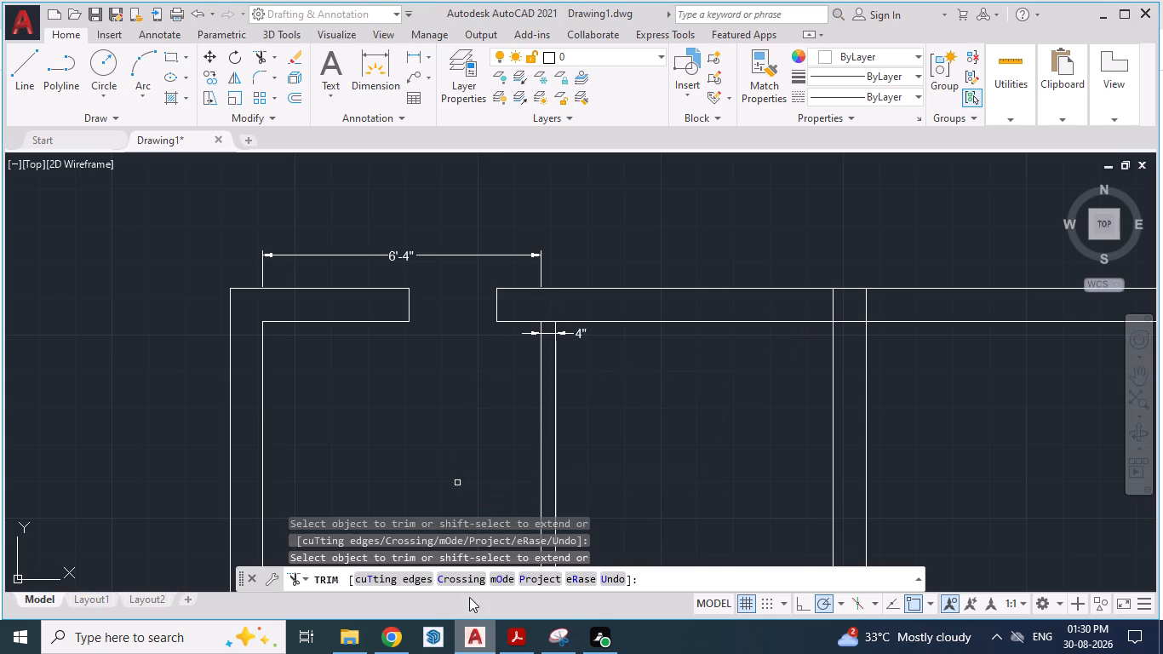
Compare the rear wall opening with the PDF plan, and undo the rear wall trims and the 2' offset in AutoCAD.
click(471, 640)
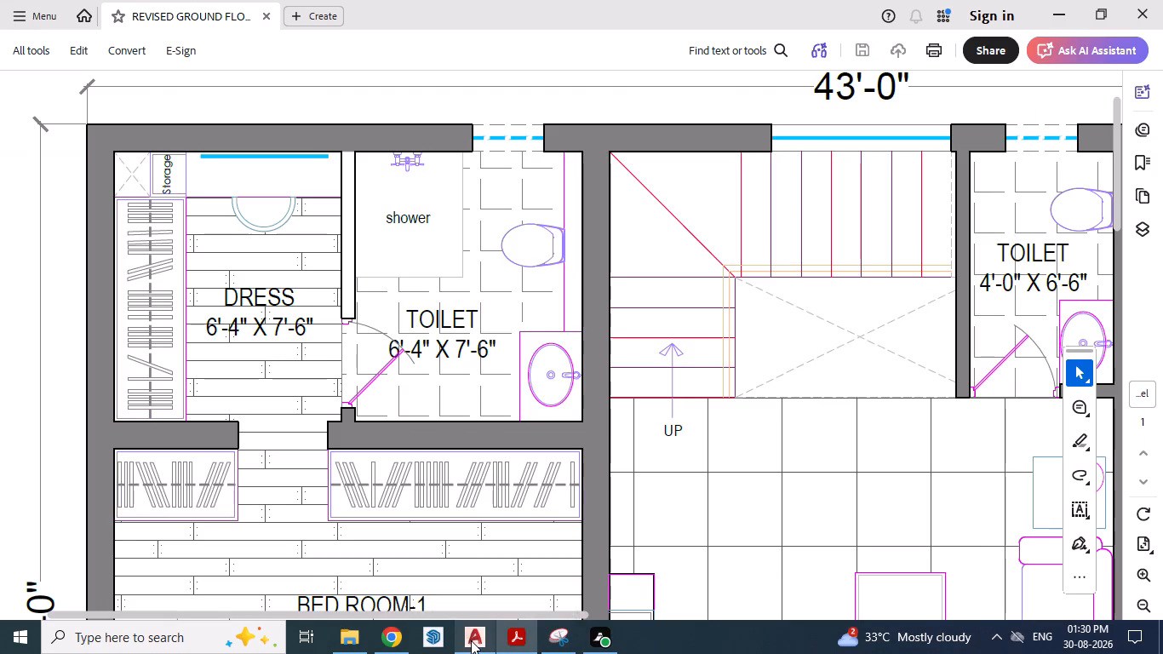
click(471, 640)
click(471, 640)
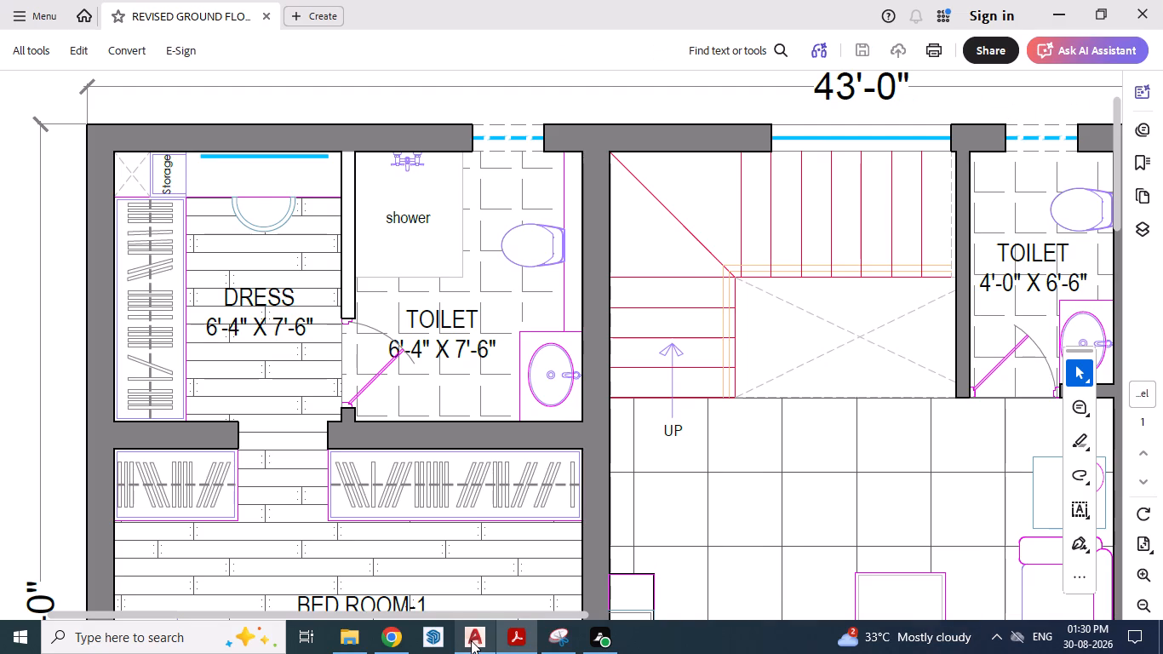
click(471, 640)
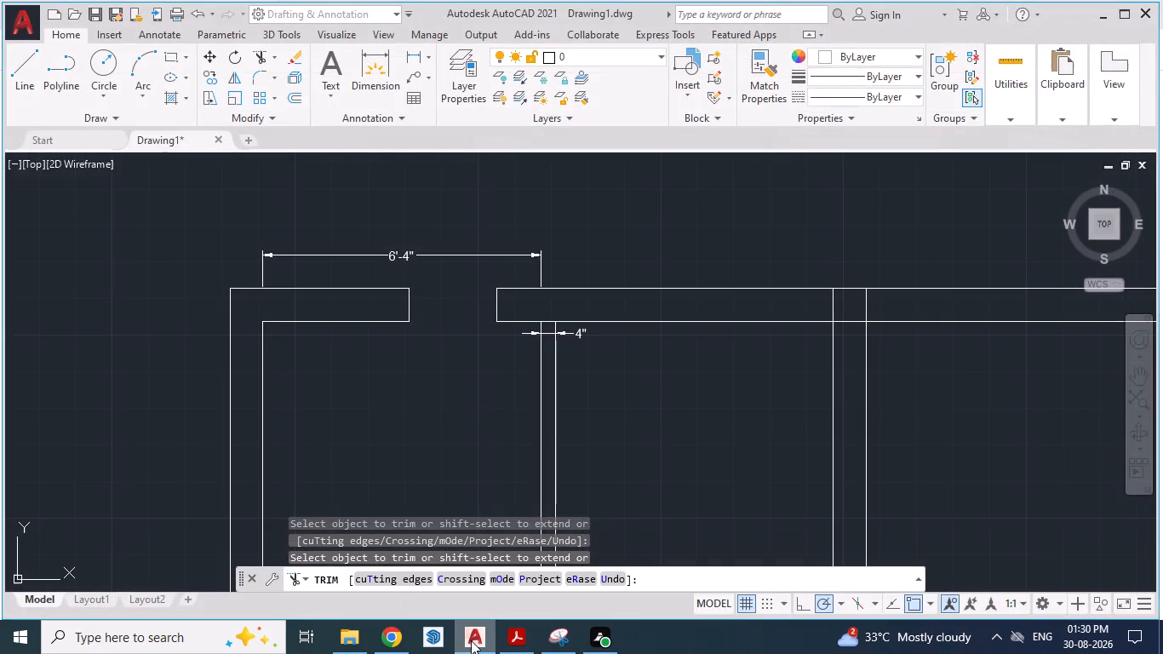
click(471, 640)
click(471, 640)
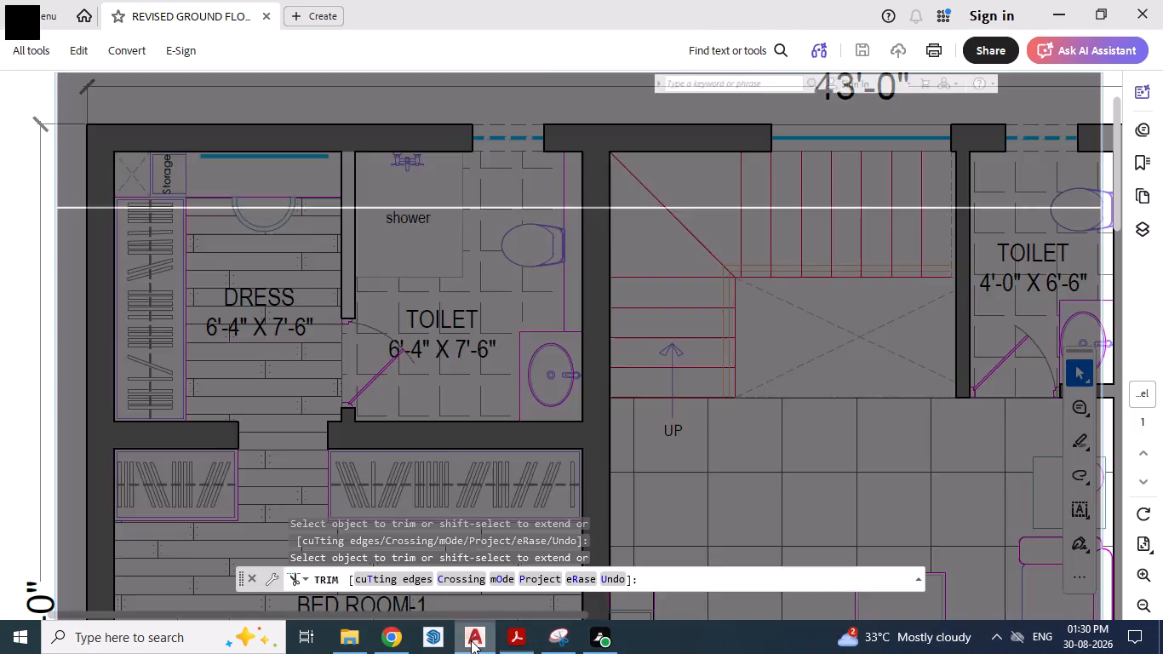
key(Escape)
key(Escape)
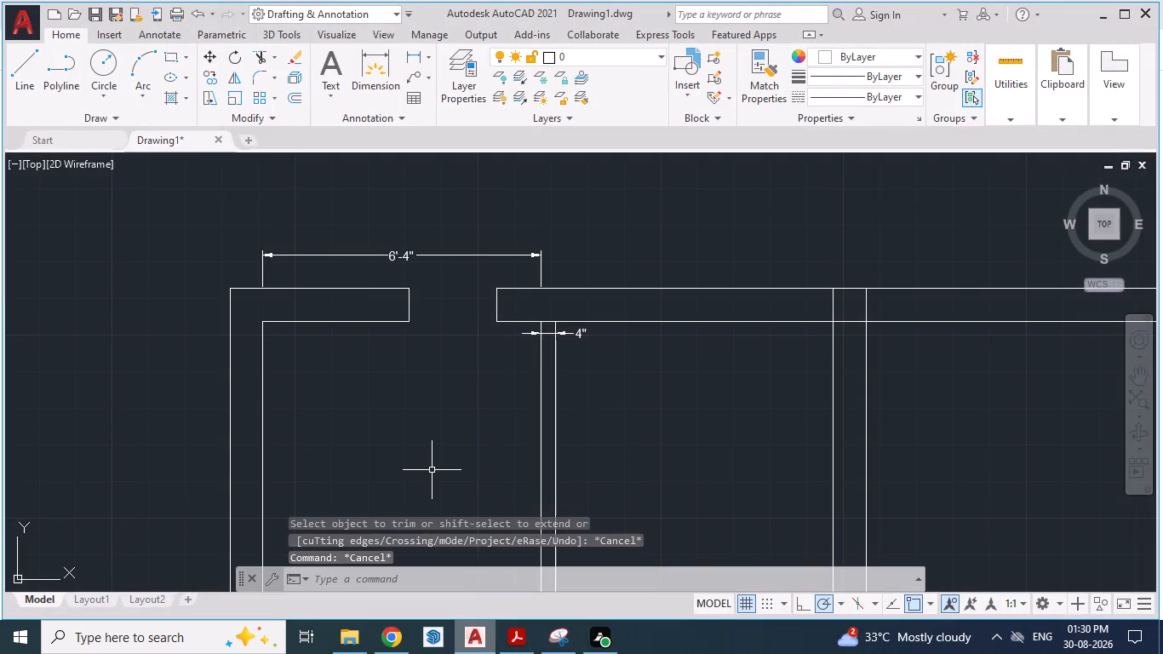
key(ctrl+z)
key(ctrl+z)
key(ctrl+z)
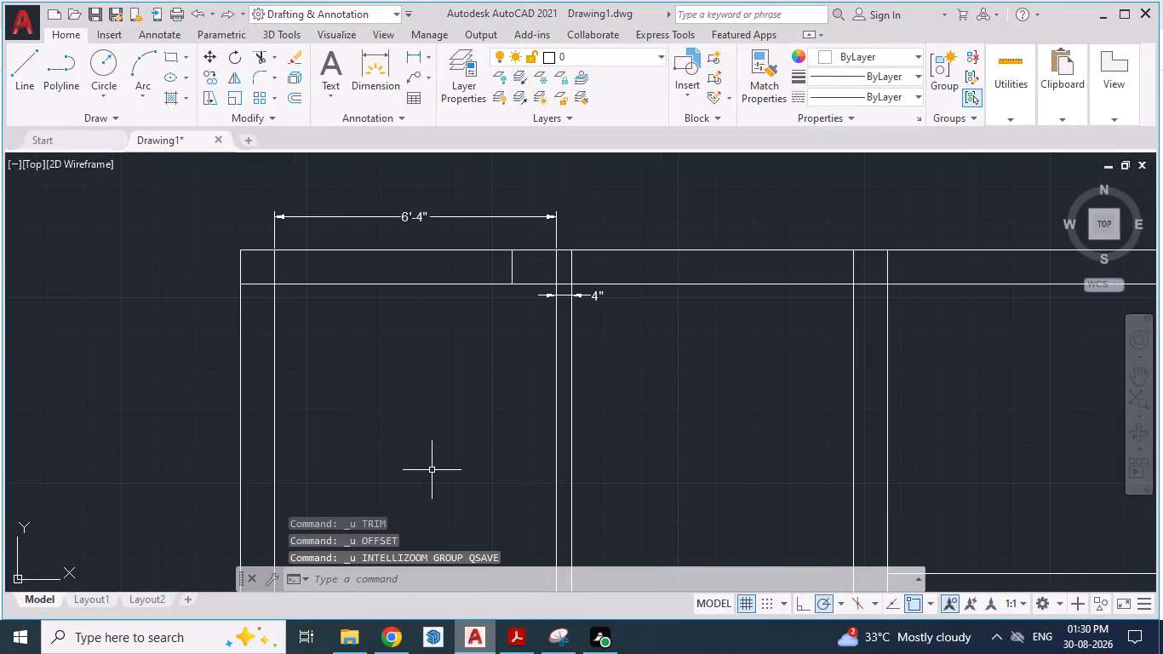
Recheck the toilet's rear wall in the PDF plan and erase the short cross line behind the dressing room in AutoCAD.
scroll(593, 268, up, 1)
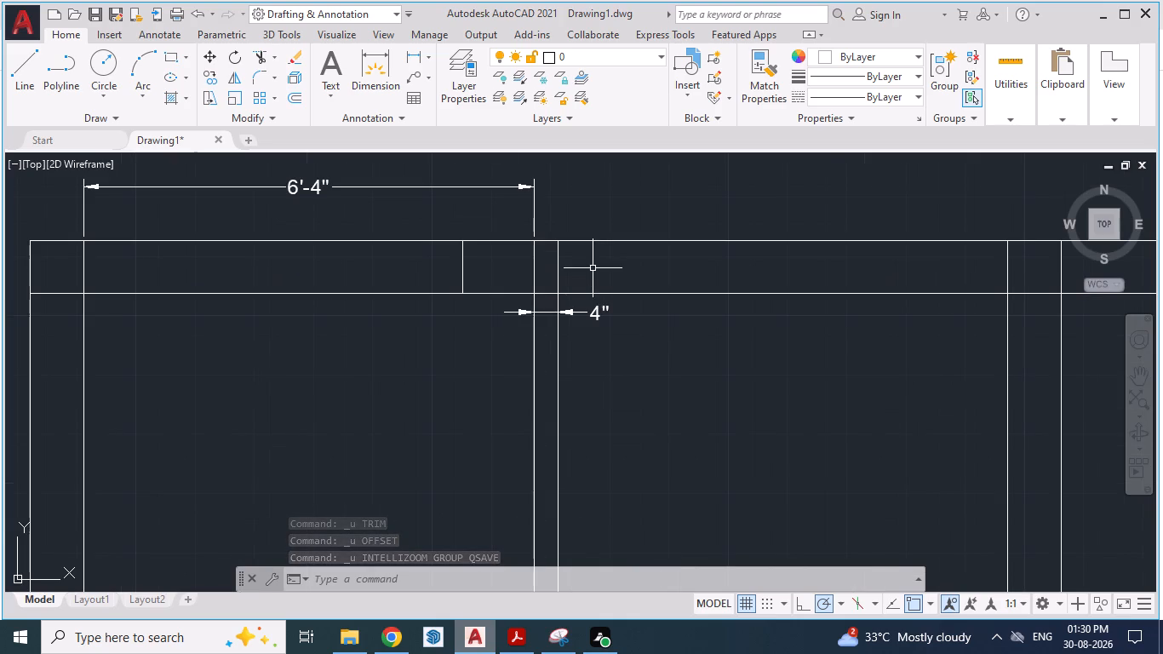
key(alt+Tab)
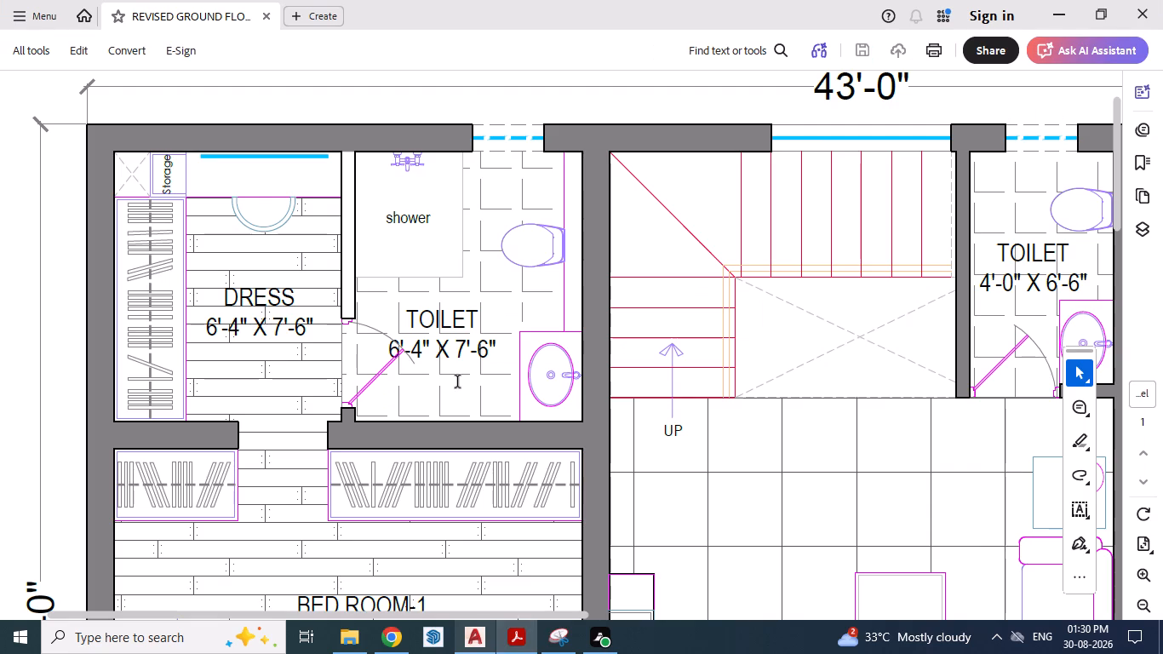
key(alt+Tab)
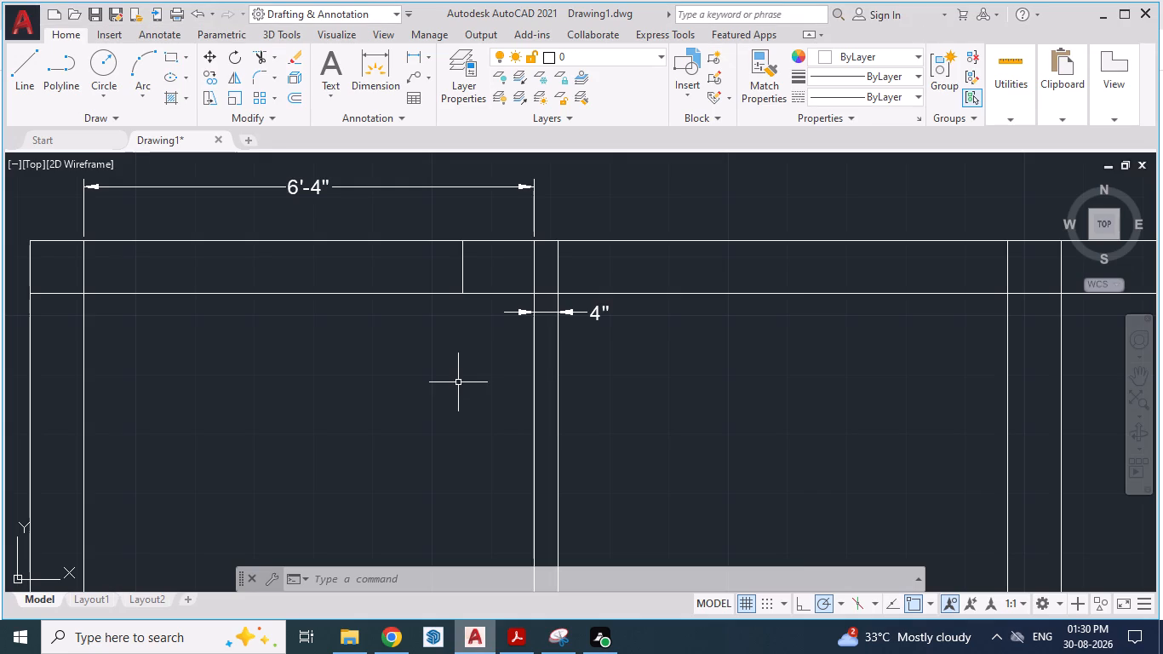
scroll(461, 374, down, 1)
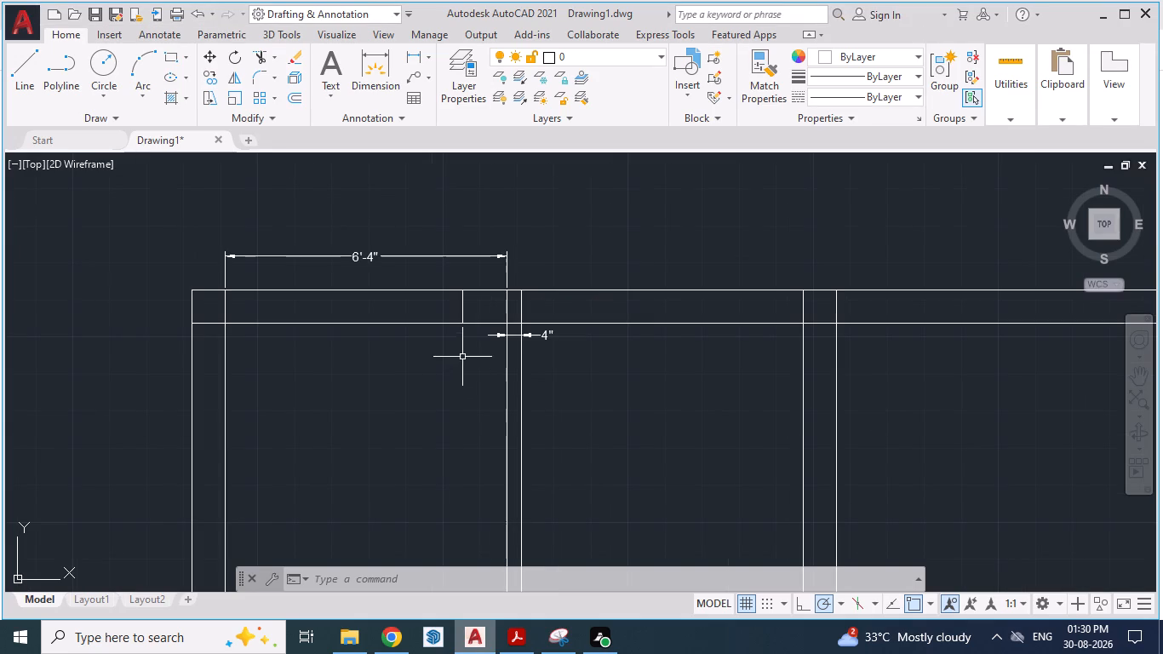
click(465, 309)
click(461, 309)
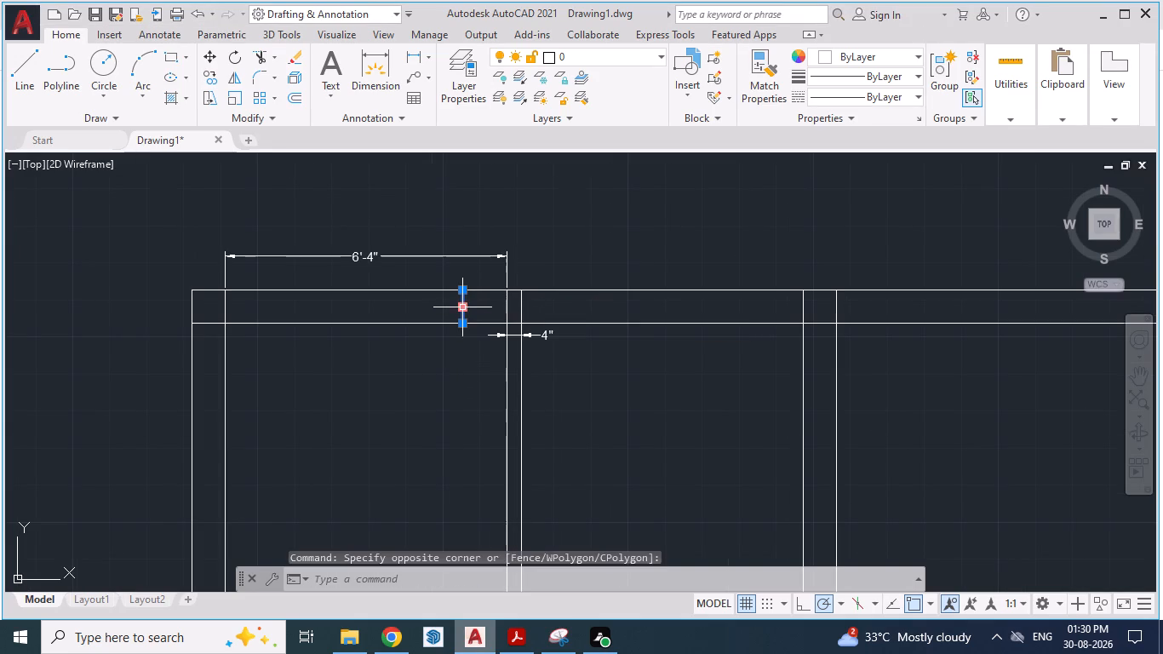
key(Delete)
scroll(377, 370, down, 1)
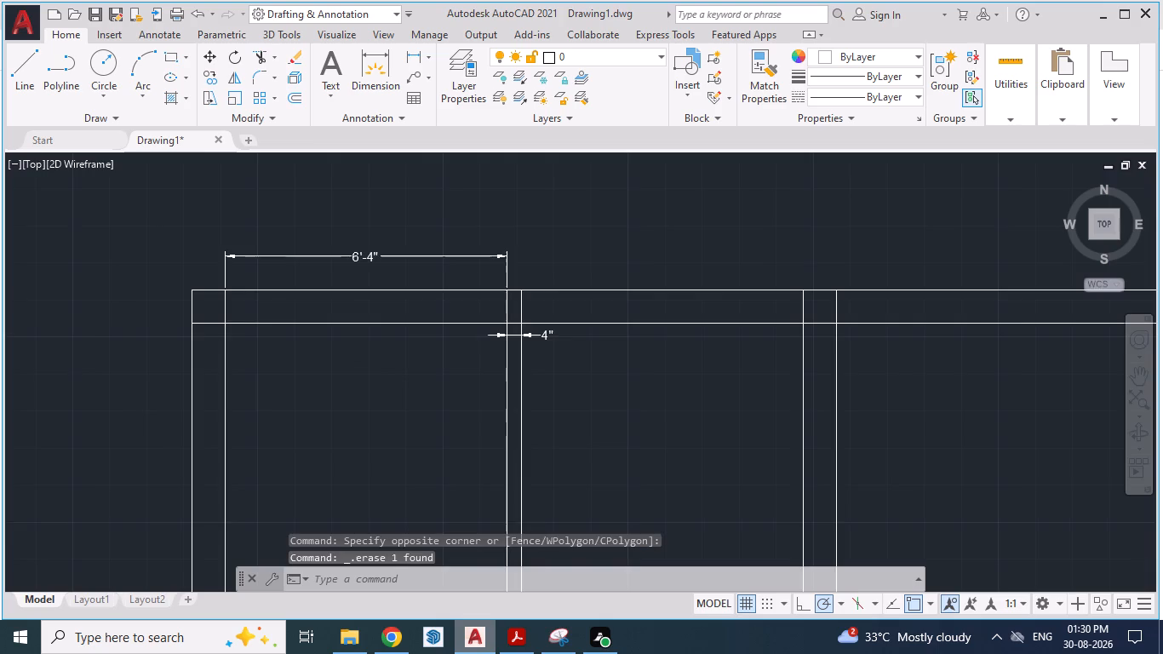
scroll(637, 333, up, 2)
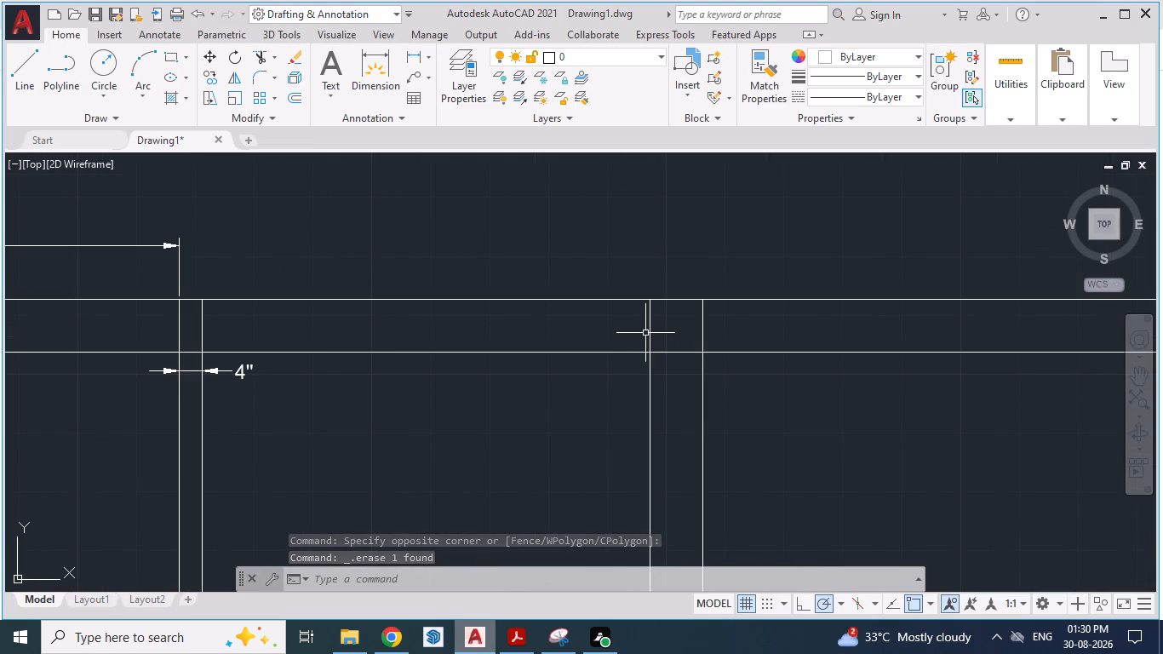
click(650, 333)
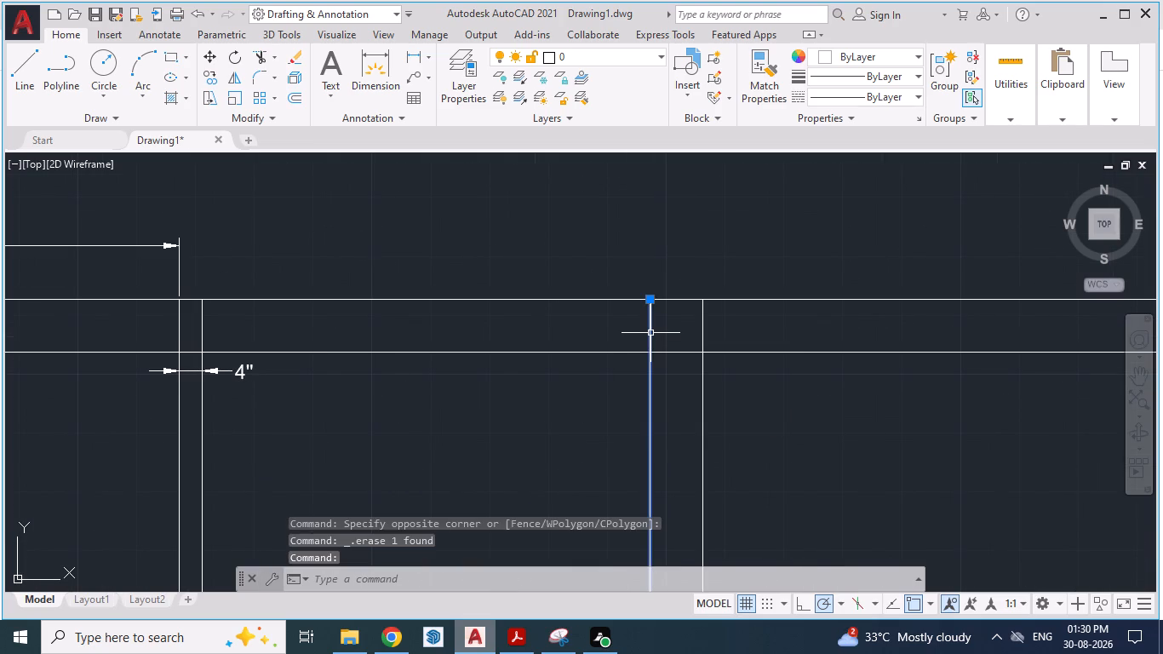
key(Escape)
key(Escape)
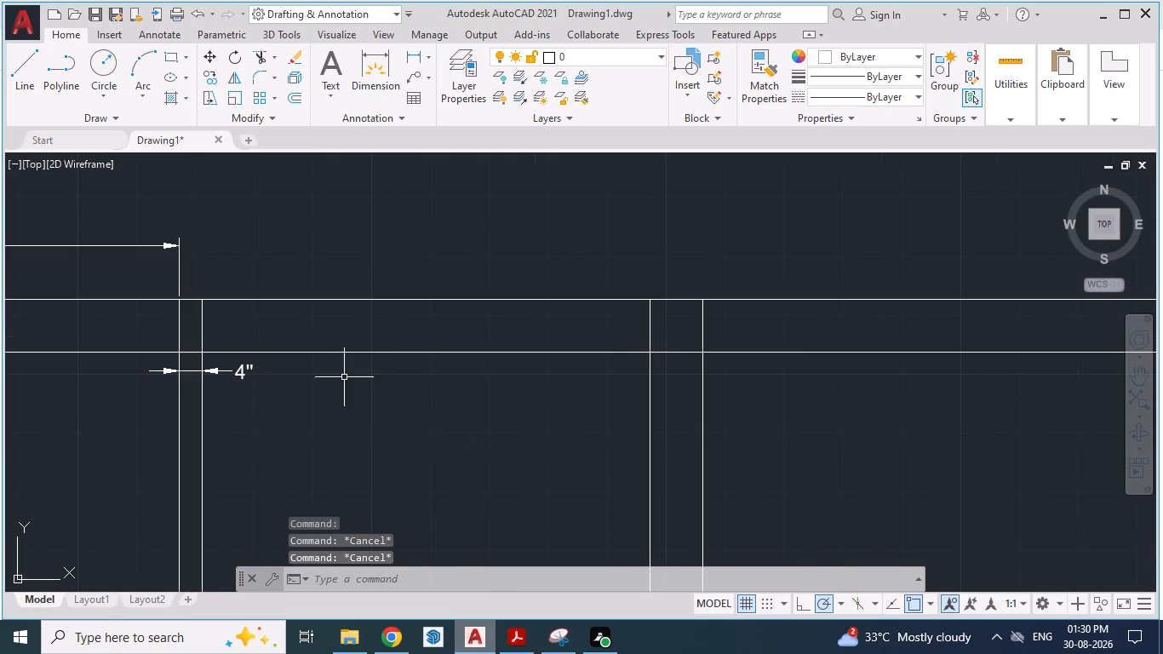
Trim the inner line of the toilet–staircase wall where it crosses the rear outer wall.
text(TR)
key(Return)
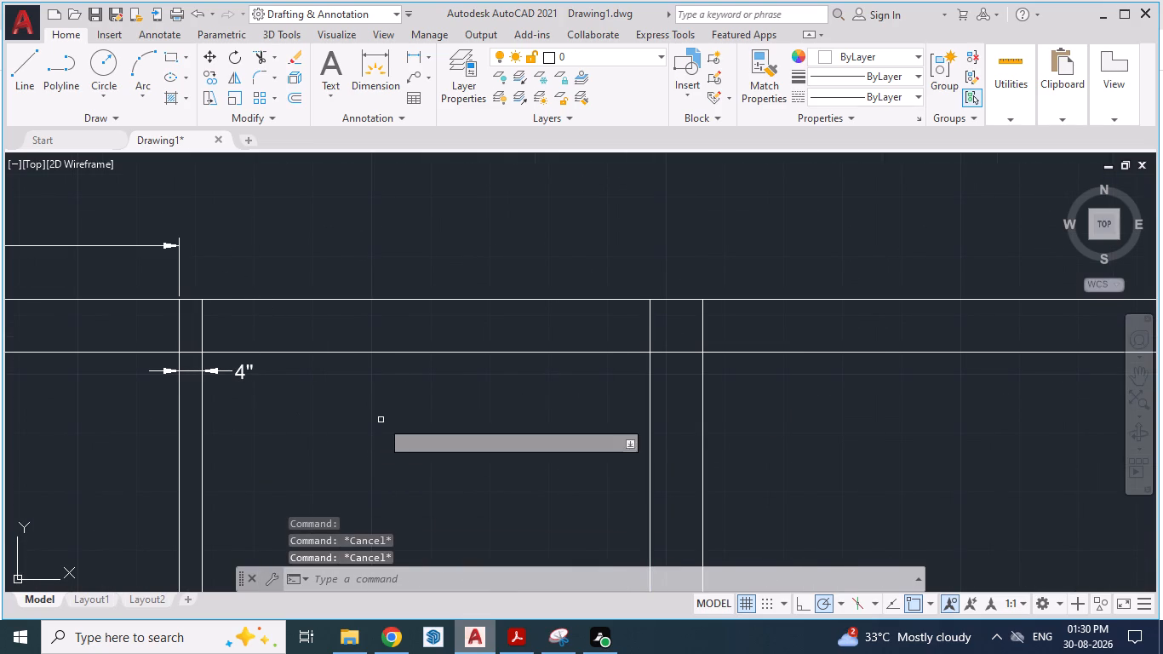
click(651, 328)
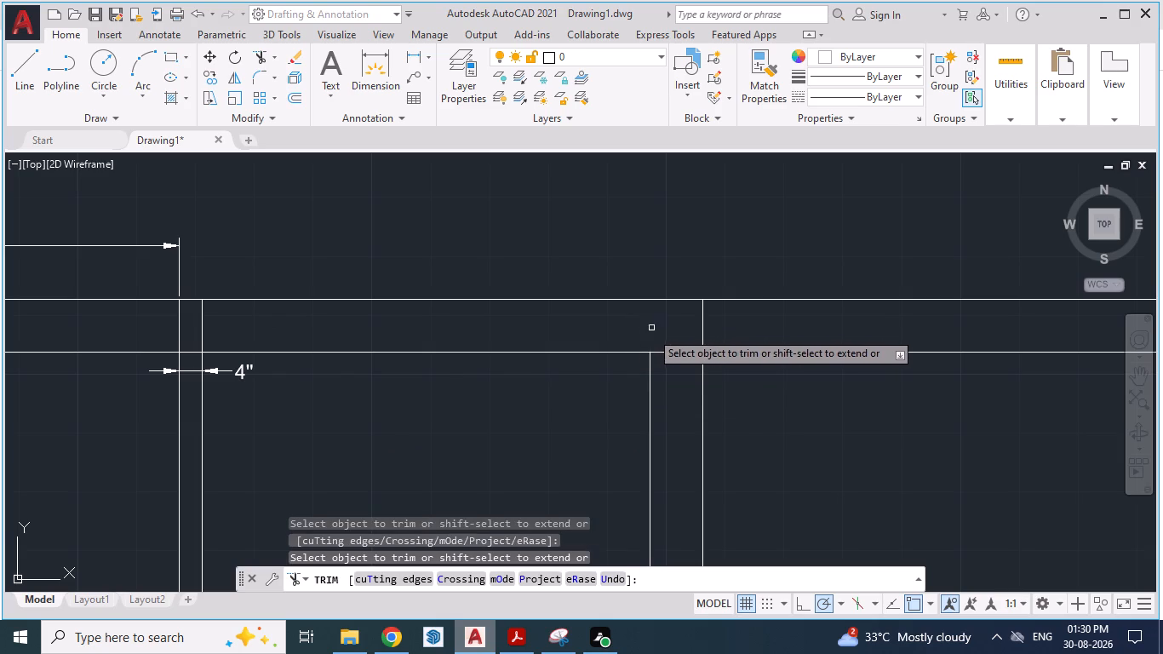
key(Escape)
key(Escape)
Draw a short line across the rear outer wall, continuing the toilet-side face of the toilet–staircase wall.
key(l)
key(Return)
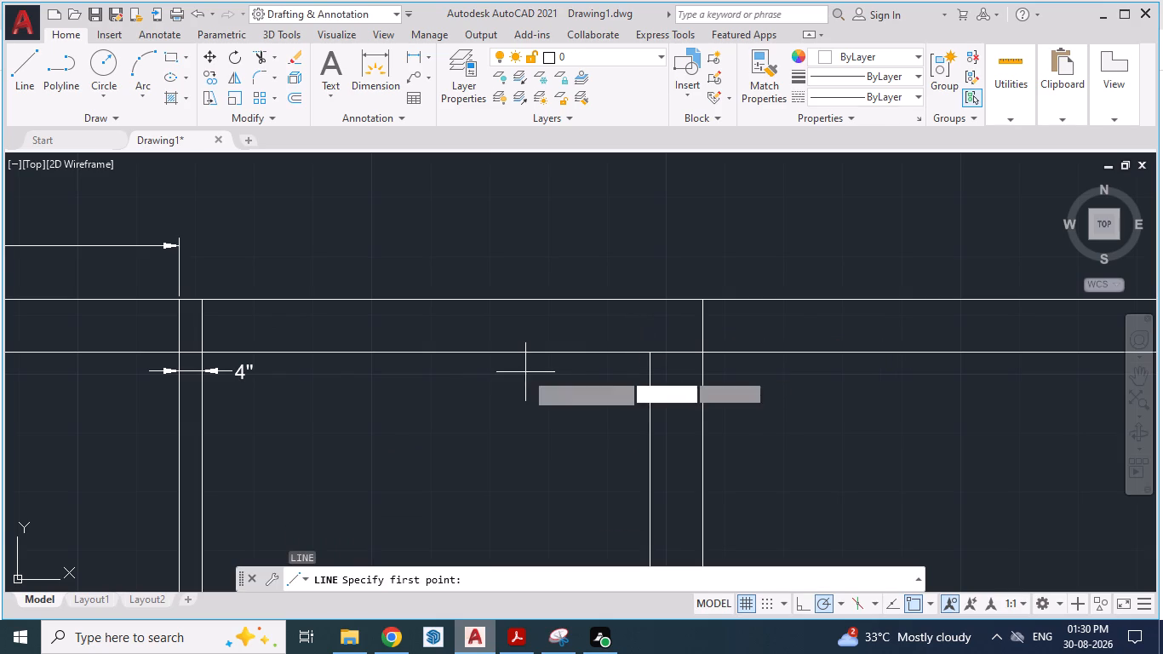
scroll(645, 359, up, 1)
click(653, 355)
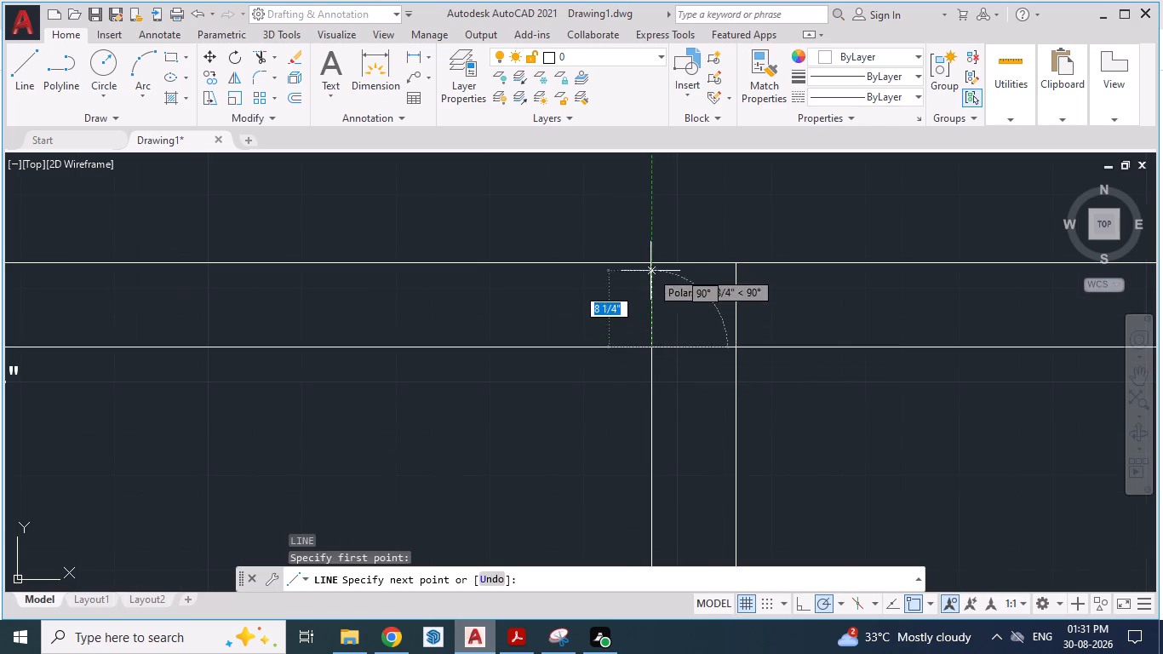
click(650, 261)
key(Return)
key(Return)
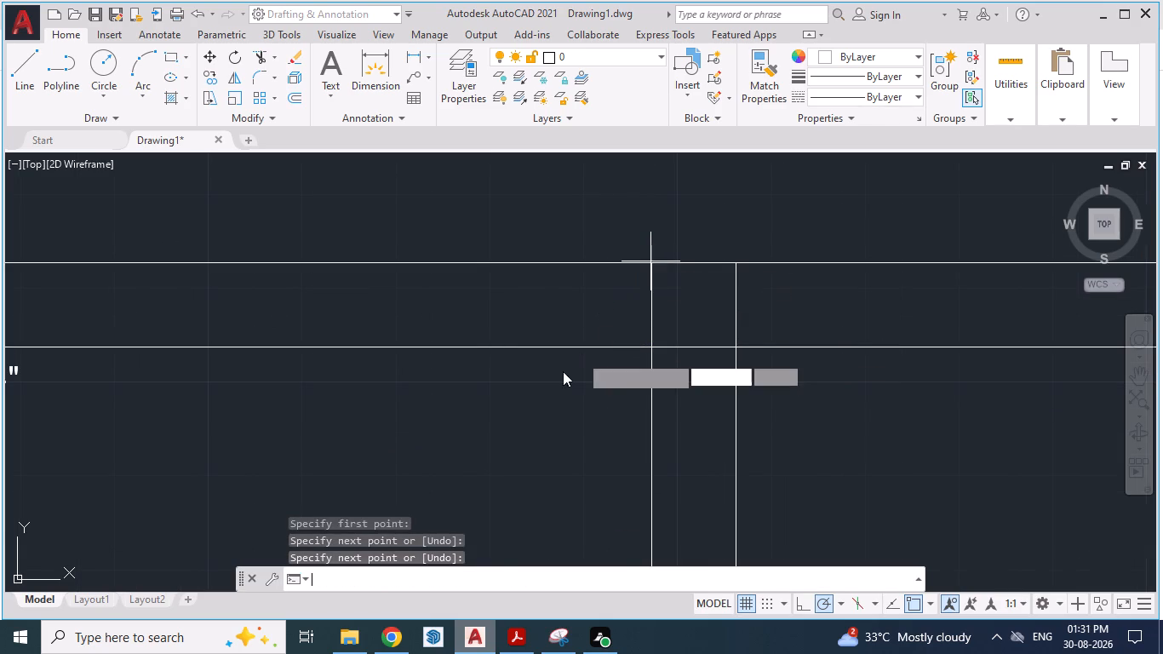
key(Escape)
key(Escape)
Offset the short cross line 1' along the rear outer wall, towards the dressing room.
key(o)
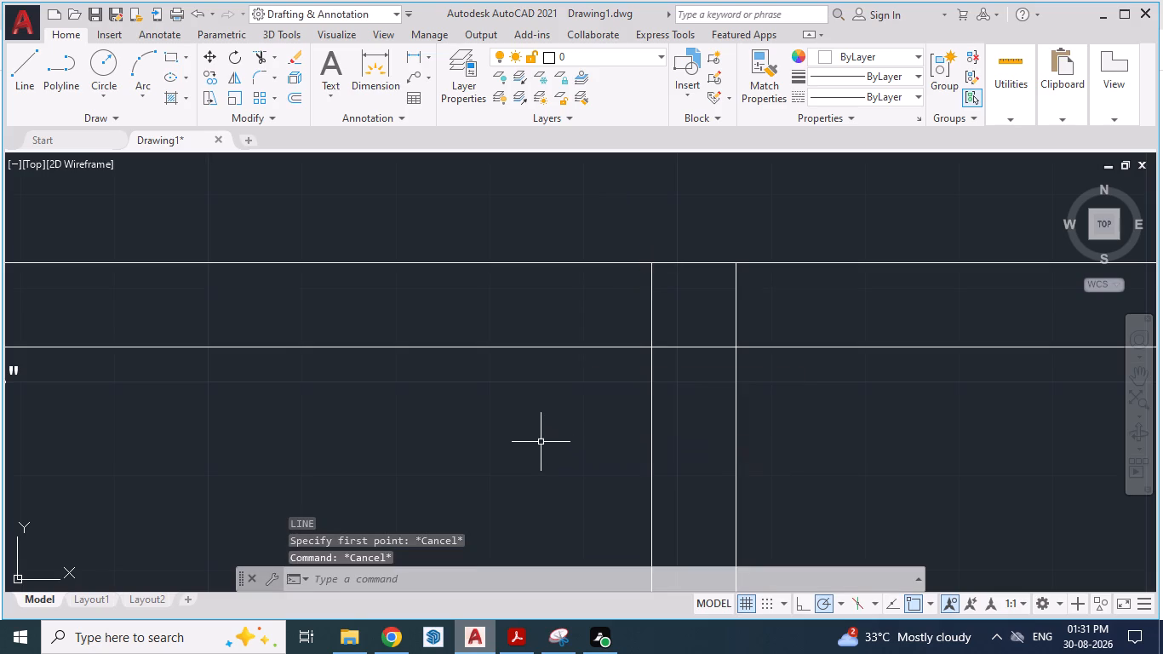
key(Return)
key(Return)
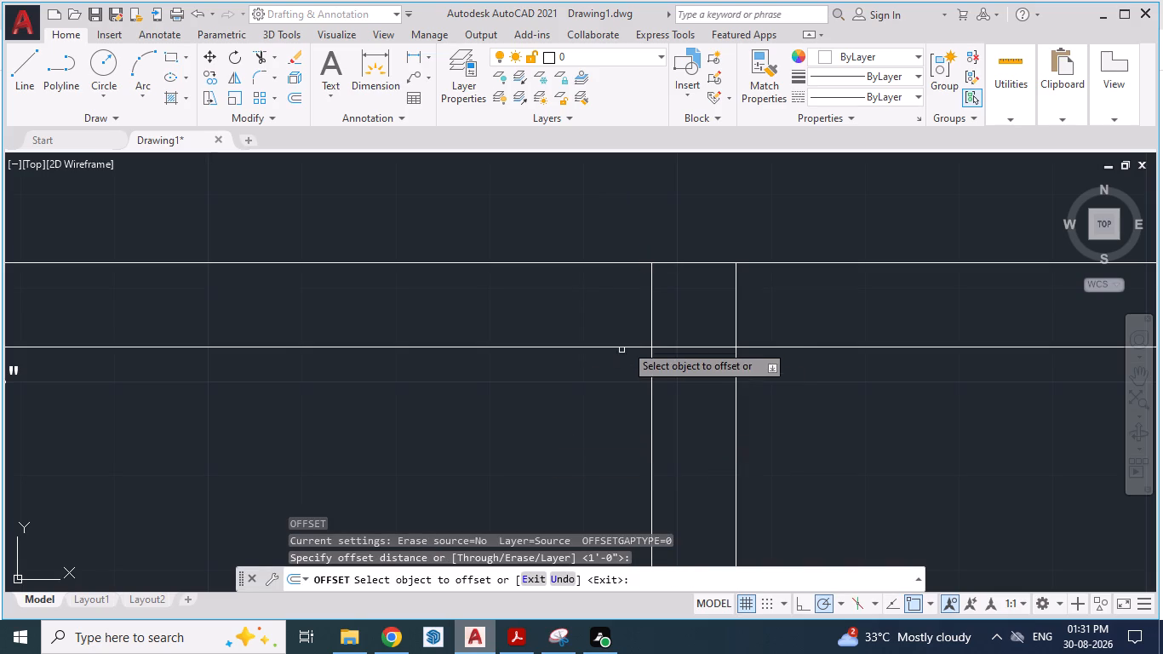
drag(651, 322, 604, 324)
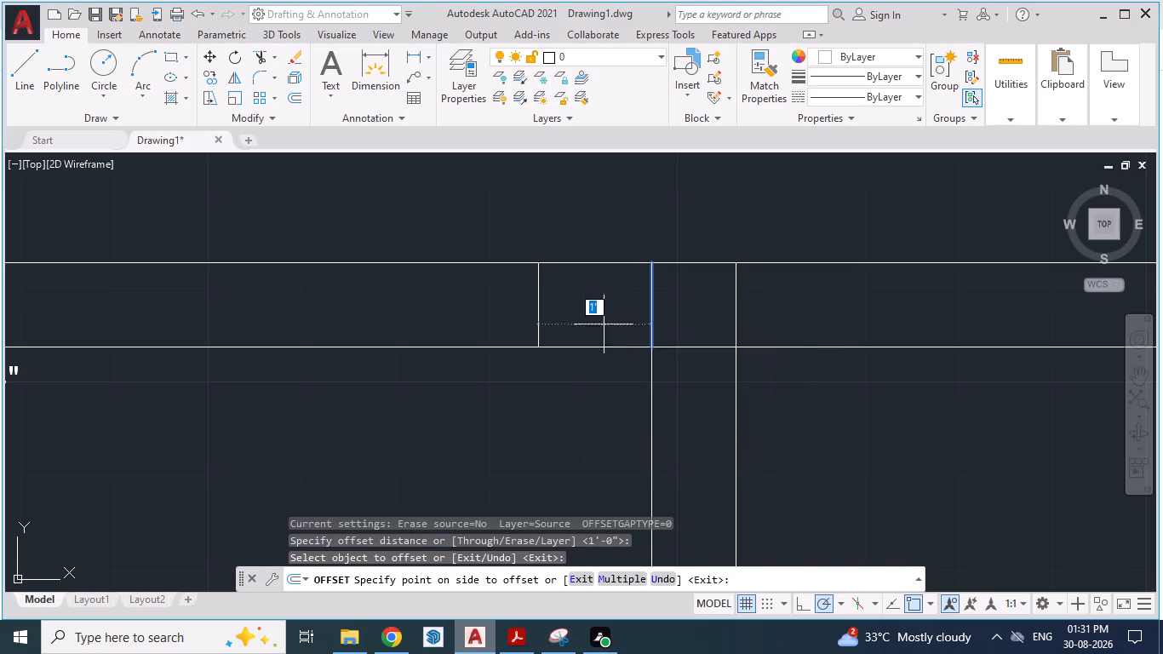
click(593, 324)
Offset the new cross line a further 2' towards the dressing room to mark the toilet window's width.
scroll(598, 323, down, 2)
drag(575, 319, 541, 319)
key(2)
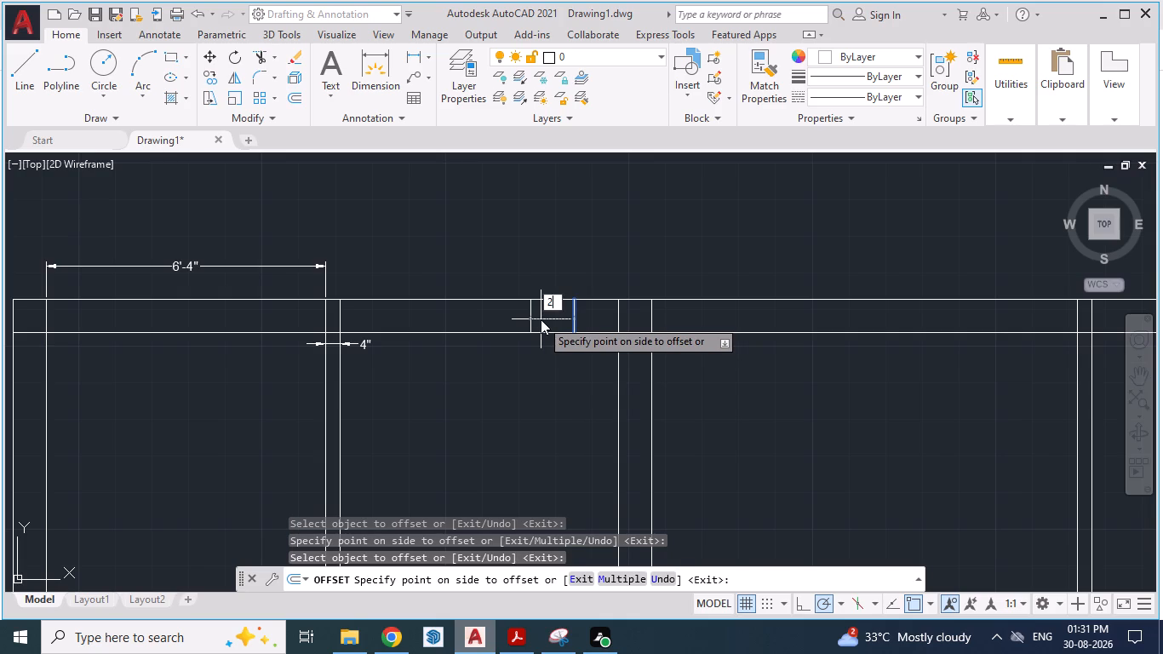
key(apostrophe)
key(Return)
click(540, 318)
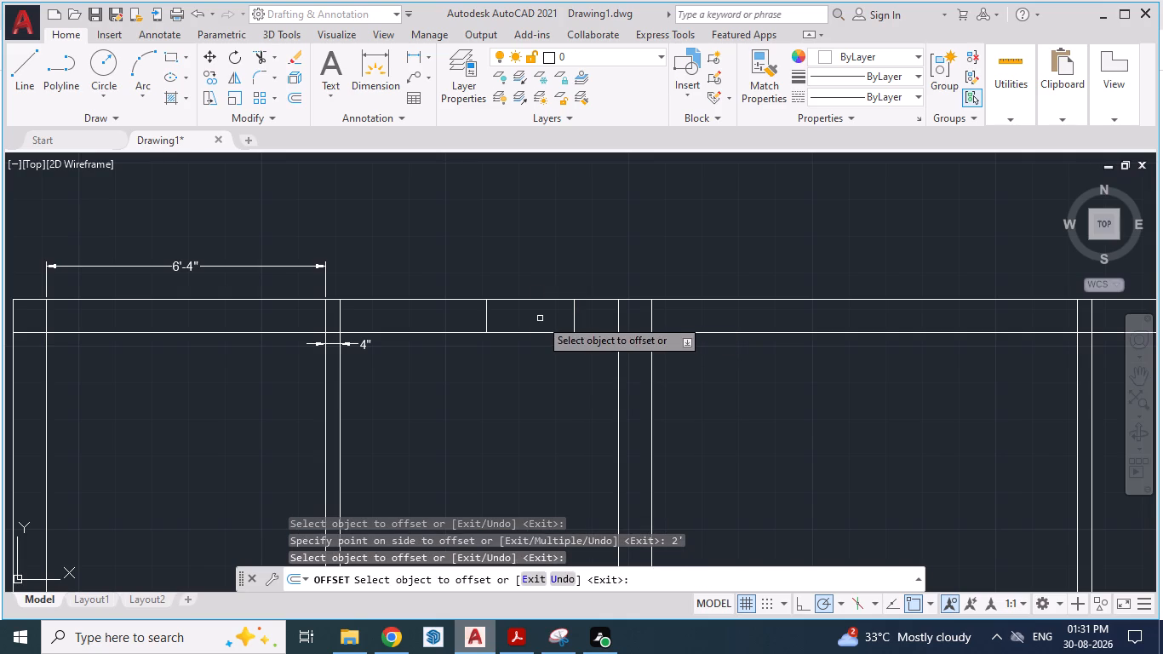
key(Escape)
key(Escape)
Trim both rear wall lines between the two opening marks, and trim the short reference line at the toilet–staircase wall.
text(TR)
key(Return)
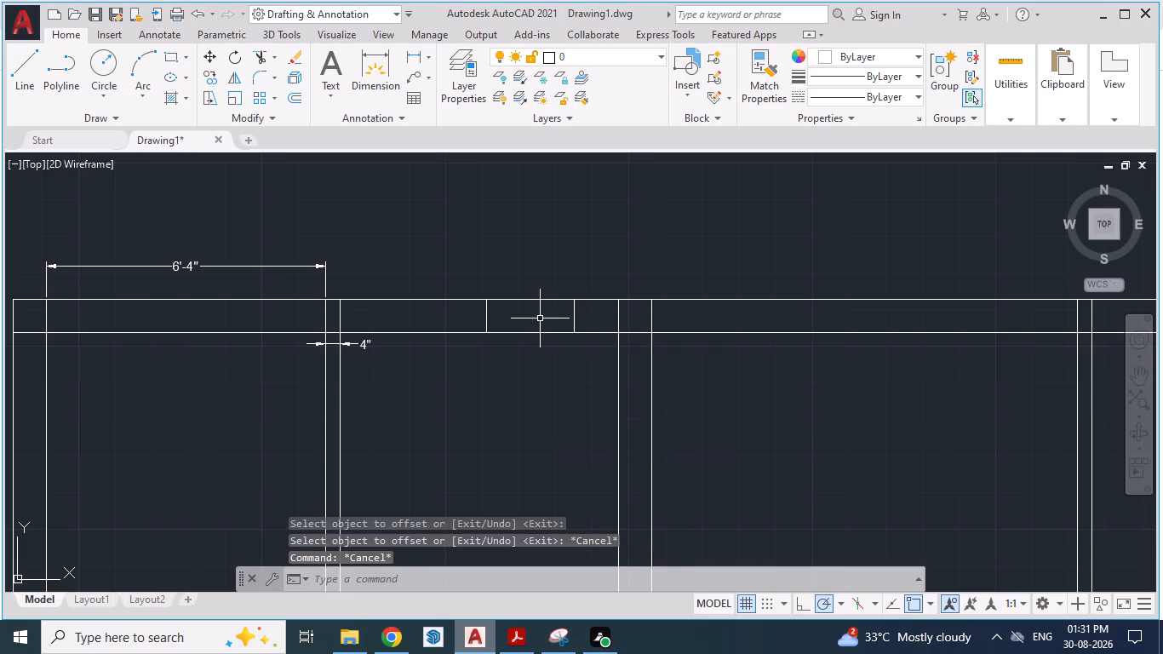
scroll(540, 318, up, 2)
click(525, 271)
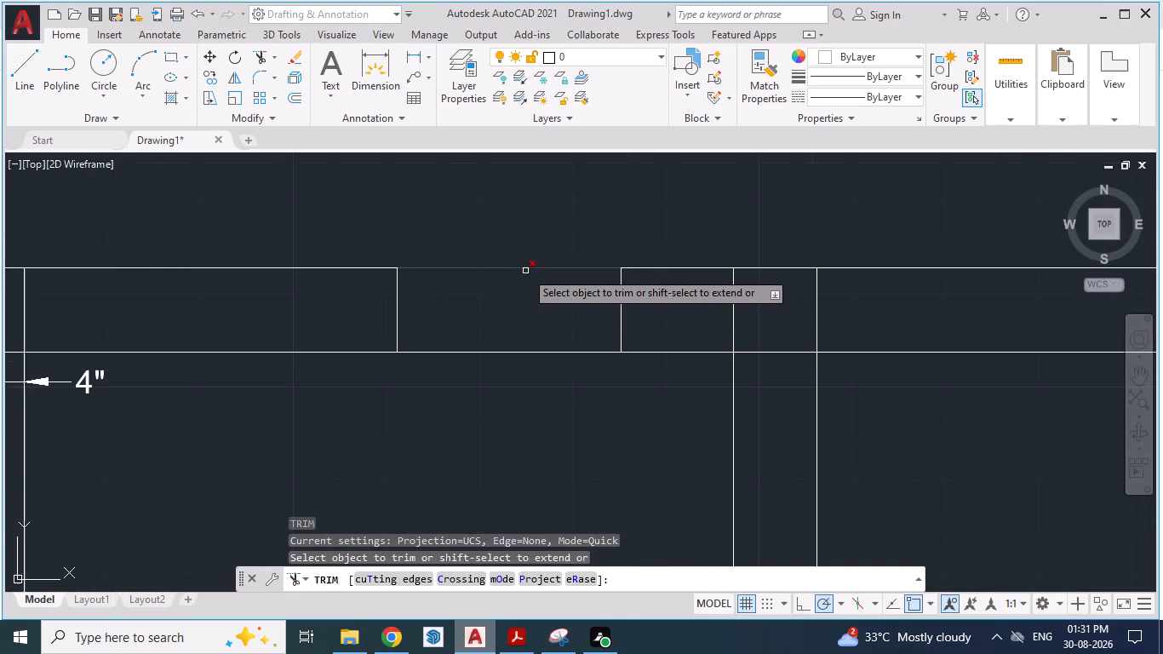
click(536, 350)
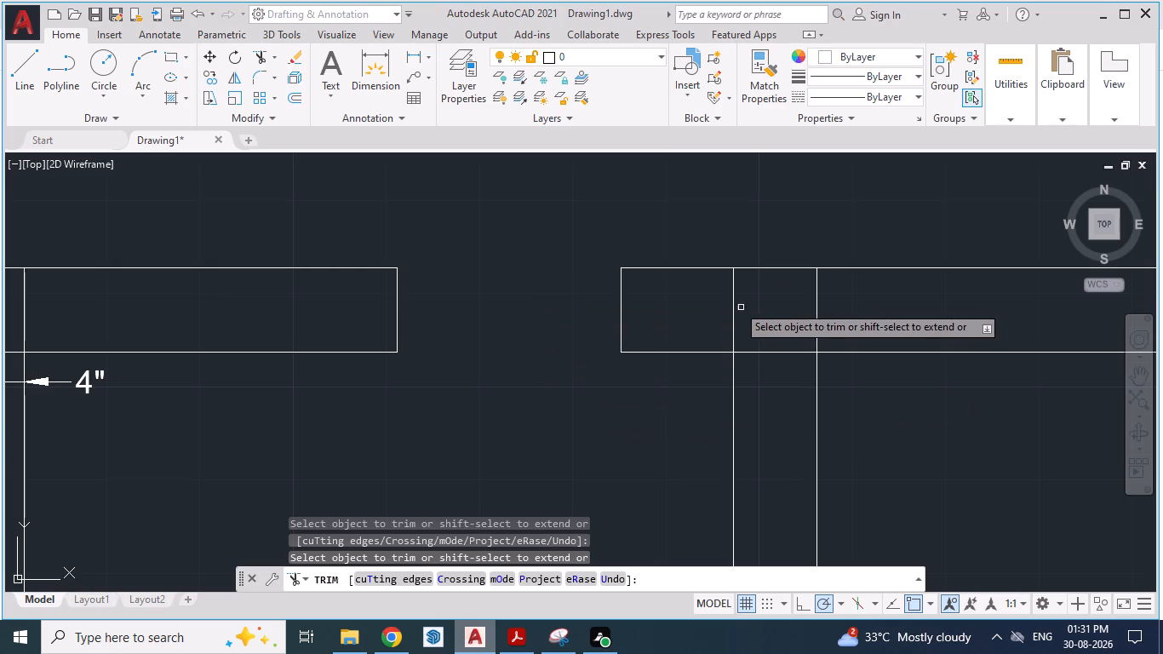
click(730, 302)
scroll(741, 299, down, 2)
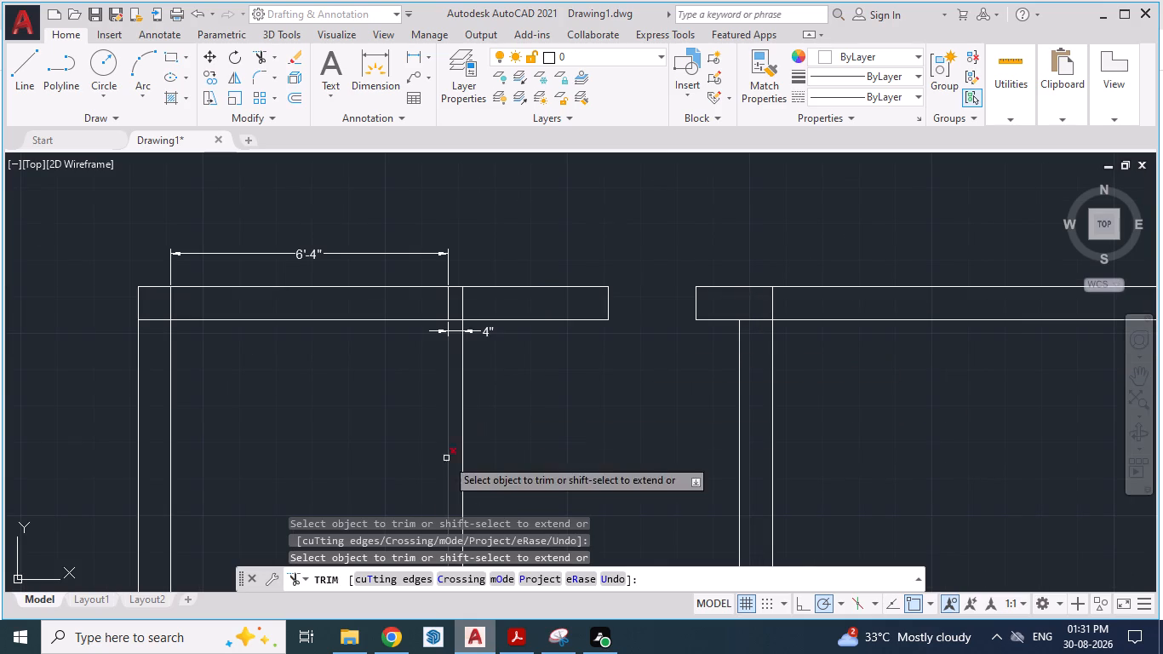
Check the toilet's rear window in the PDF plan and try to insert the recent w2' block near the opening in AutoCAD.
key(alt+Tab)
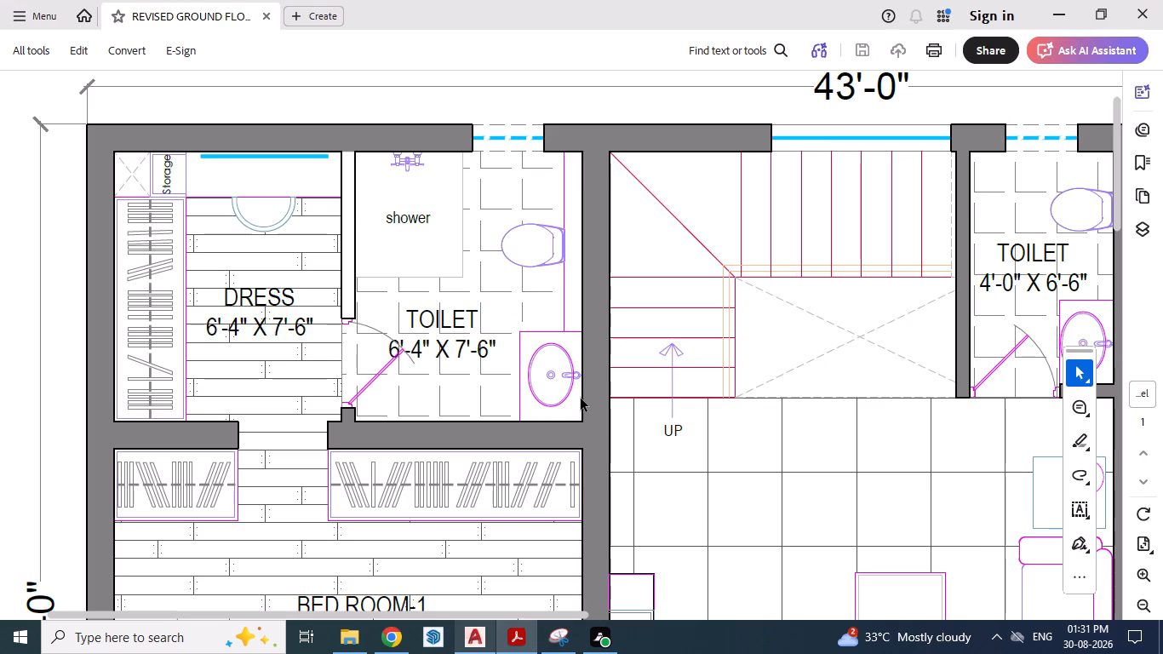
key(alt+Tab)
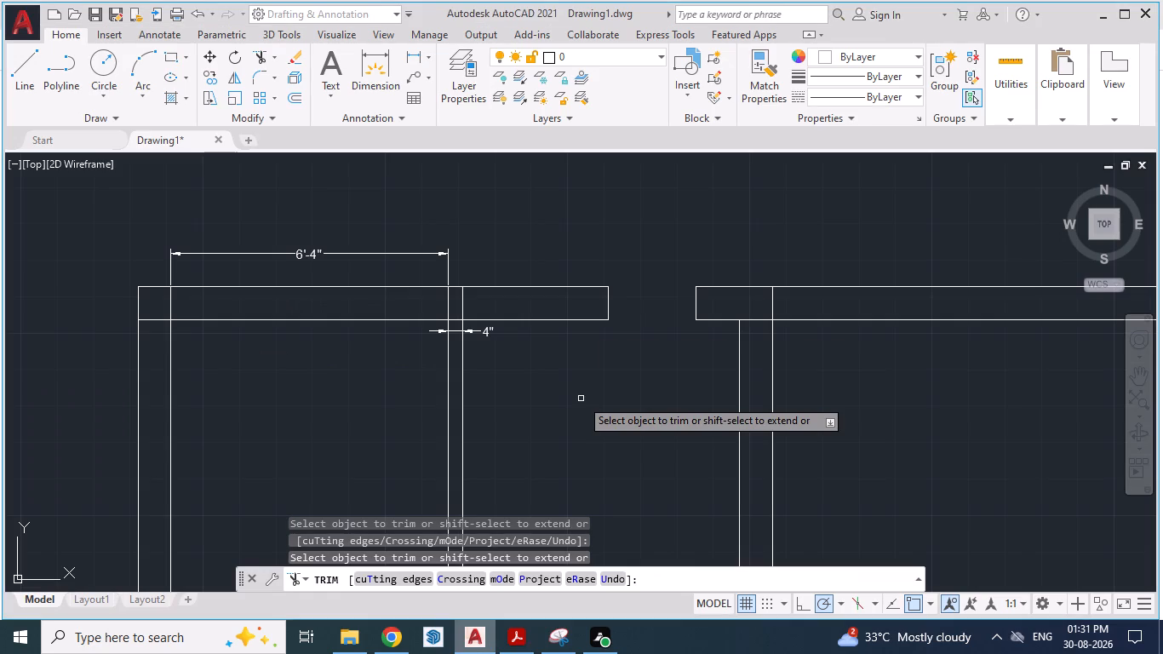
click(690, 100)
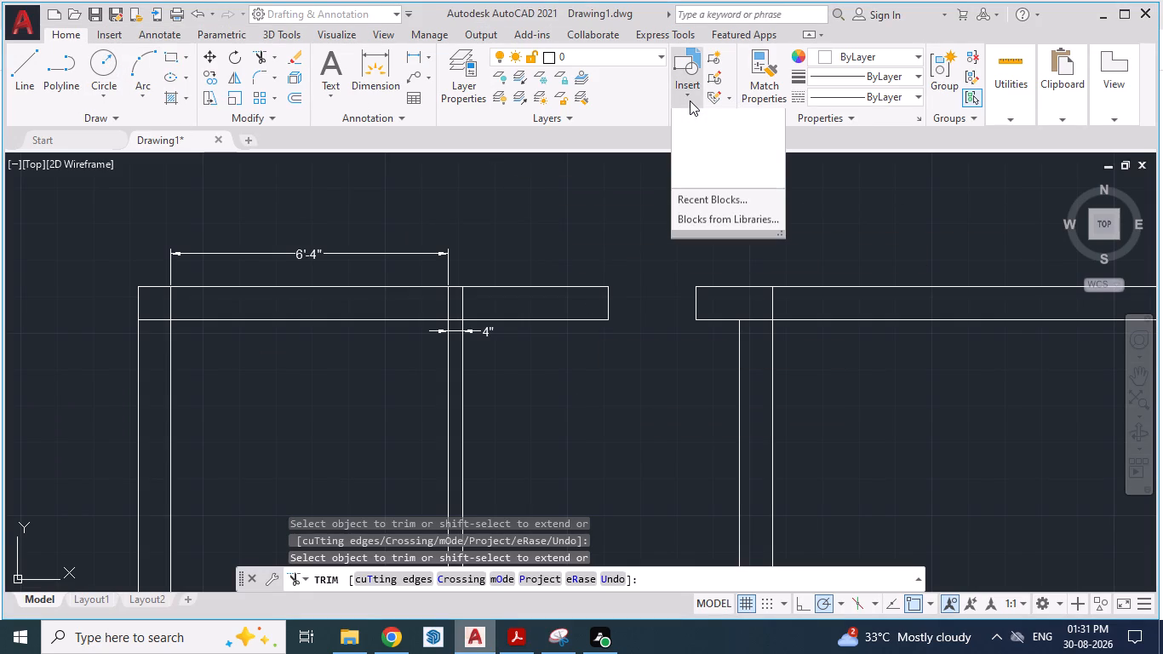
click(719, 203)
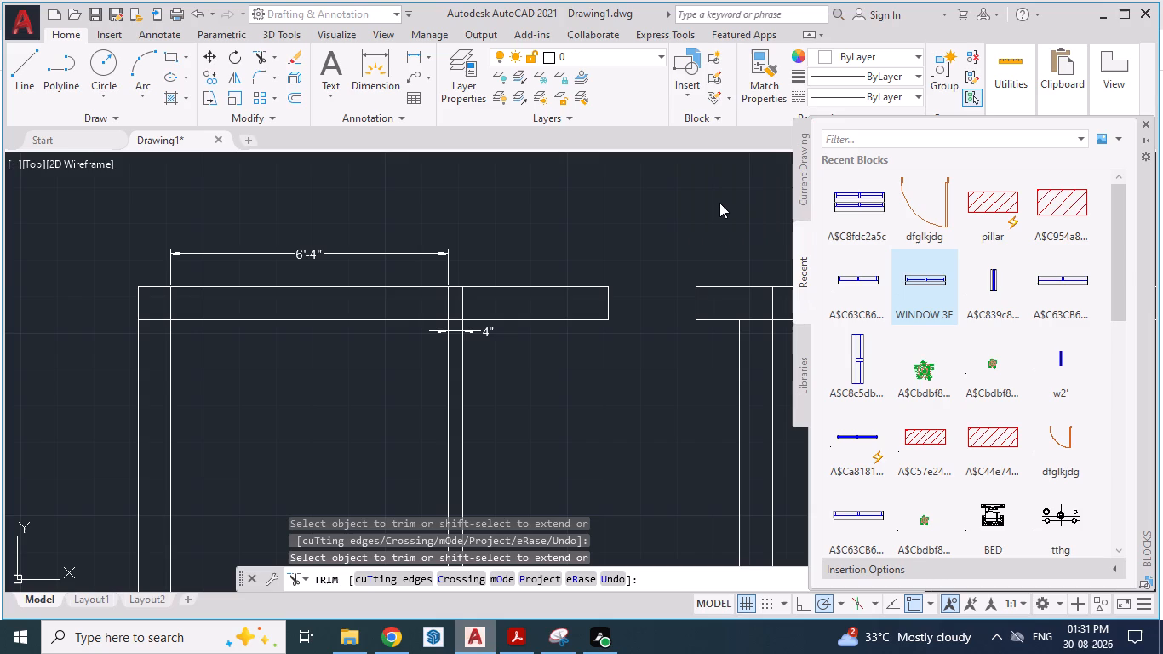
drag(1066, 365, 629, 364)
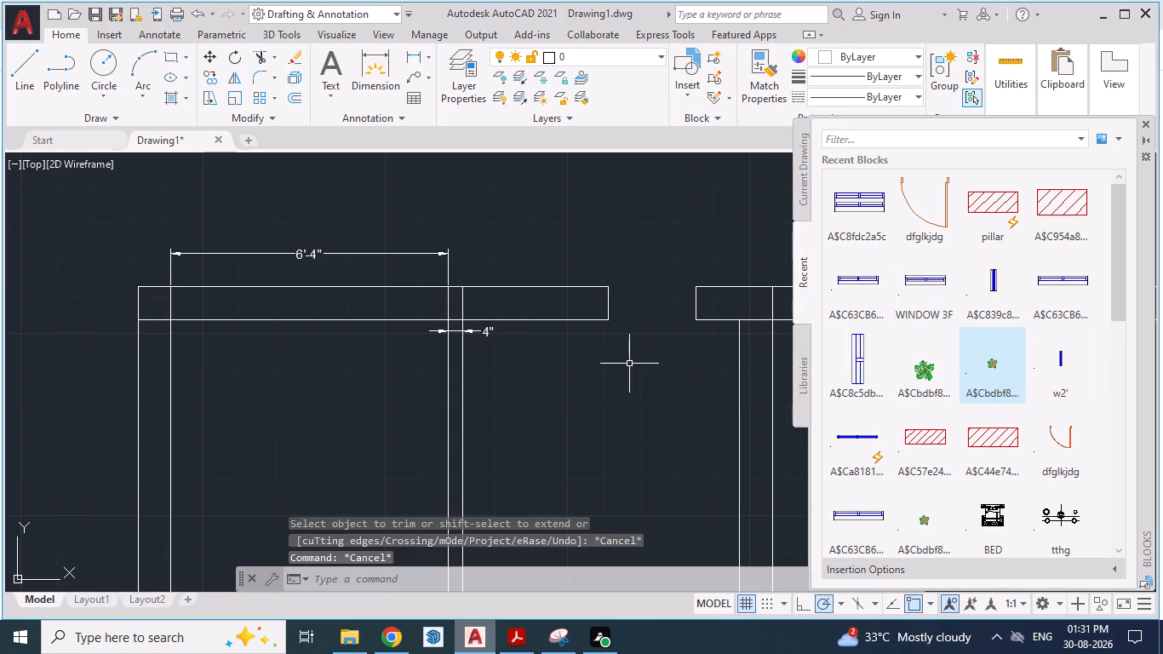
Look through the whole drawing for the w2' block, checking the drawing extents and the surrounding area.
scroll(622, 364, down, 6)
scroll(547, 347, down, 3)
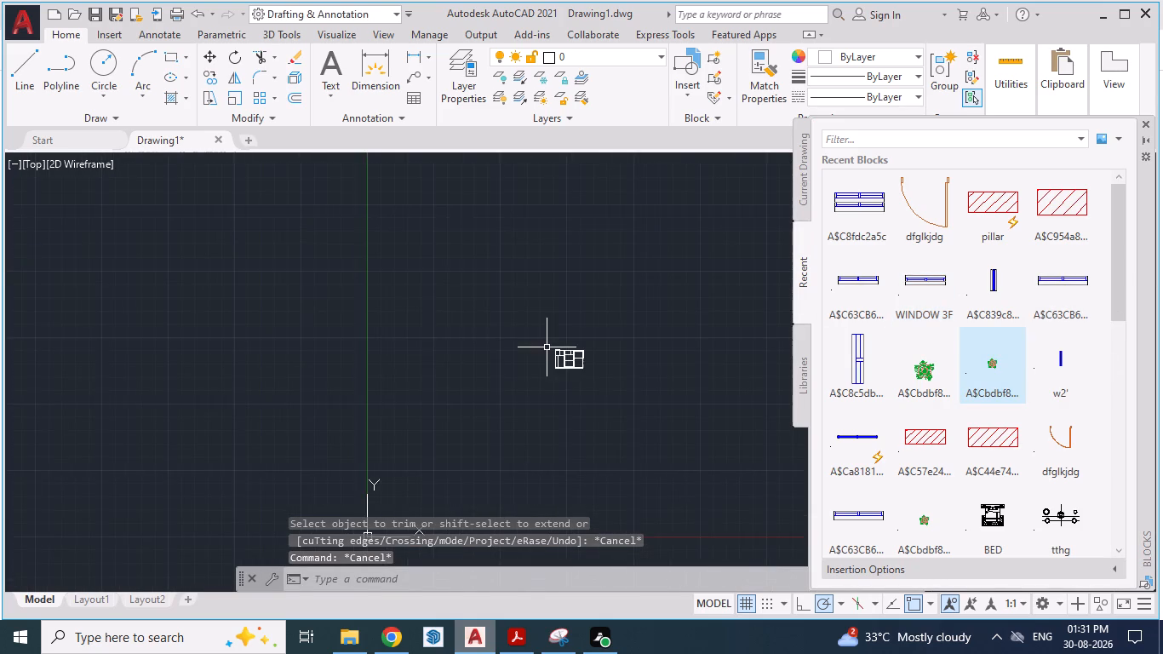
scroll(540, 348, down, 5)
drag(724, 191, 699, 209)
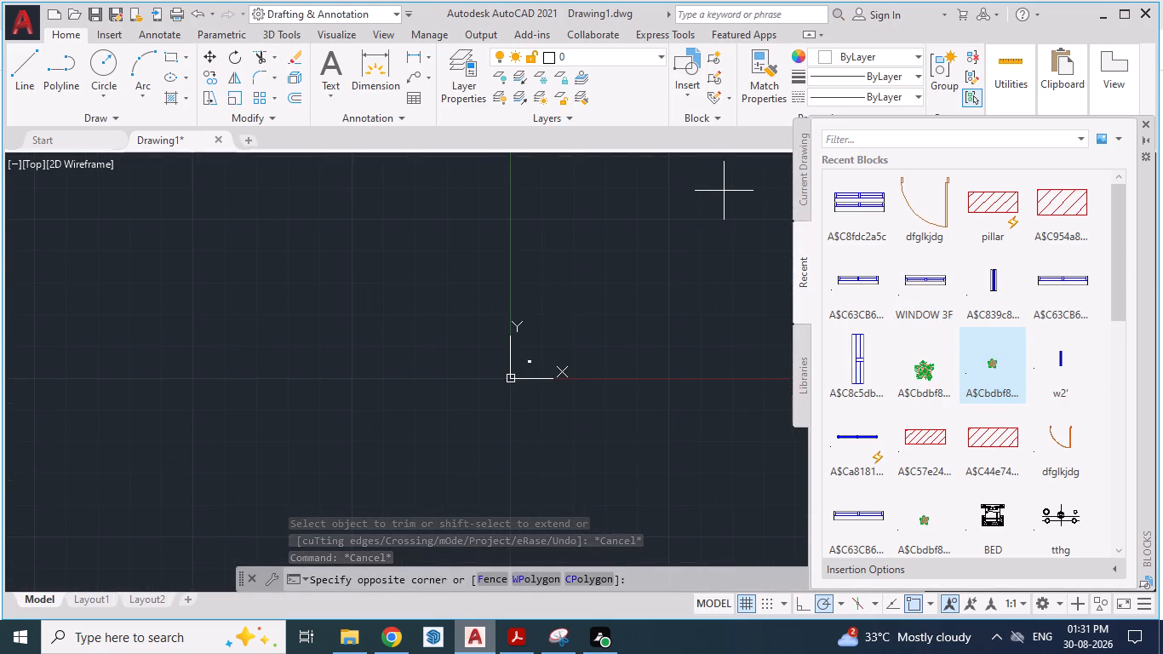
click(229, 479)
scroll(293, 427, down, 3)
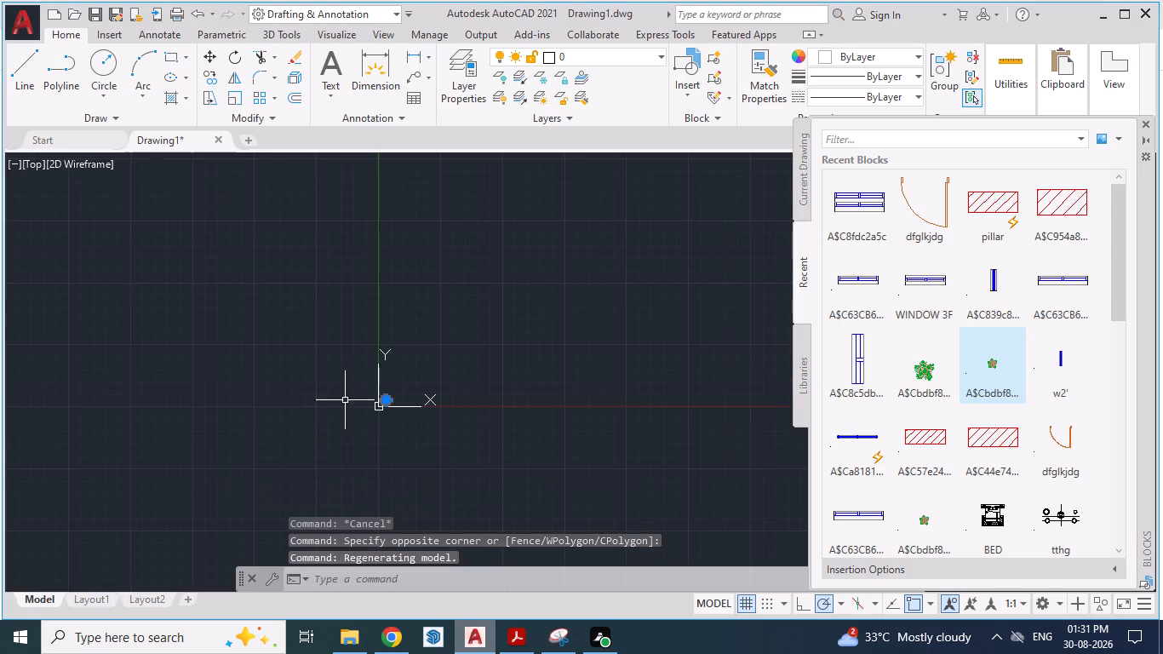
scroll(616, 322, up, 1)
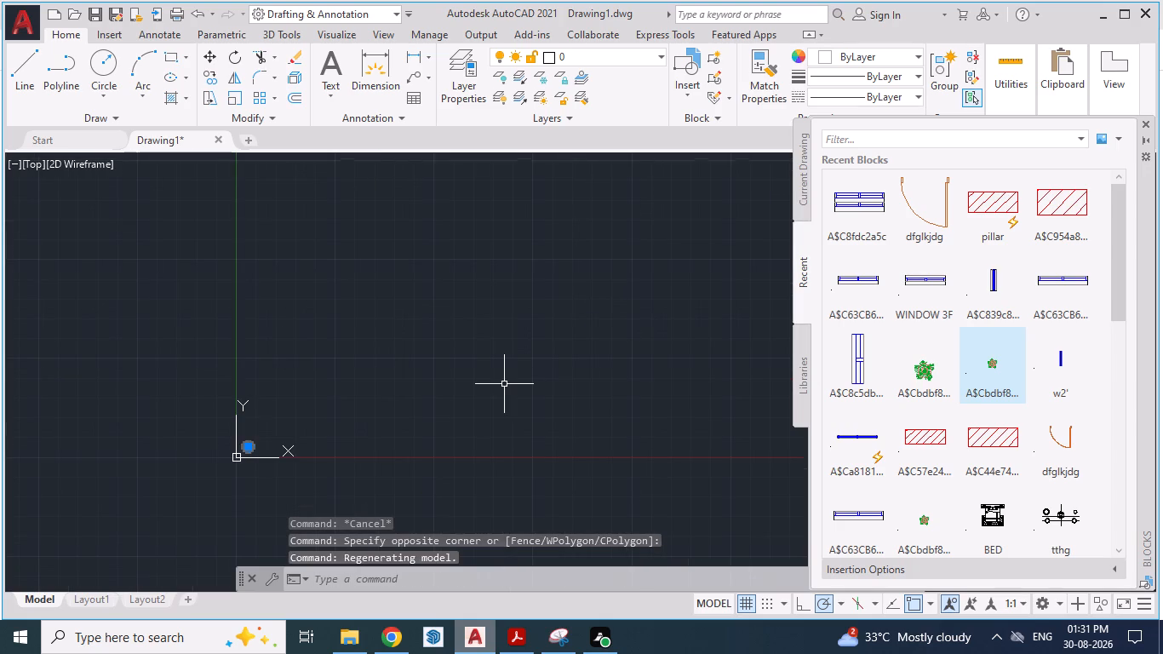
key(Escape)
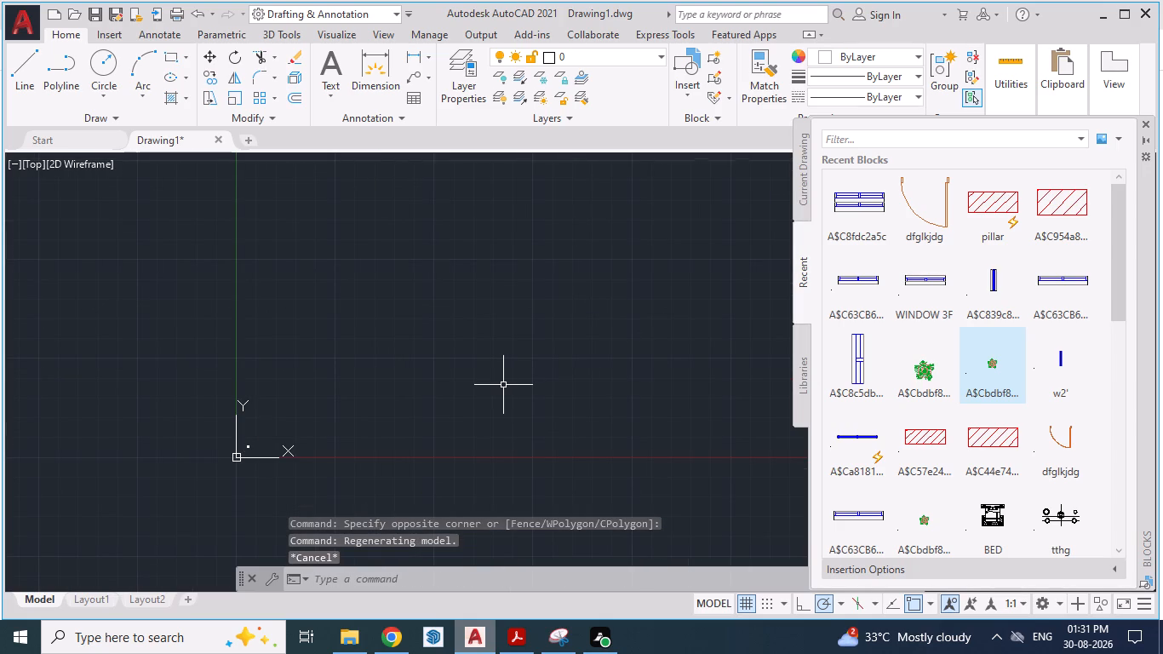
key(z)
key(Return)
key(e)
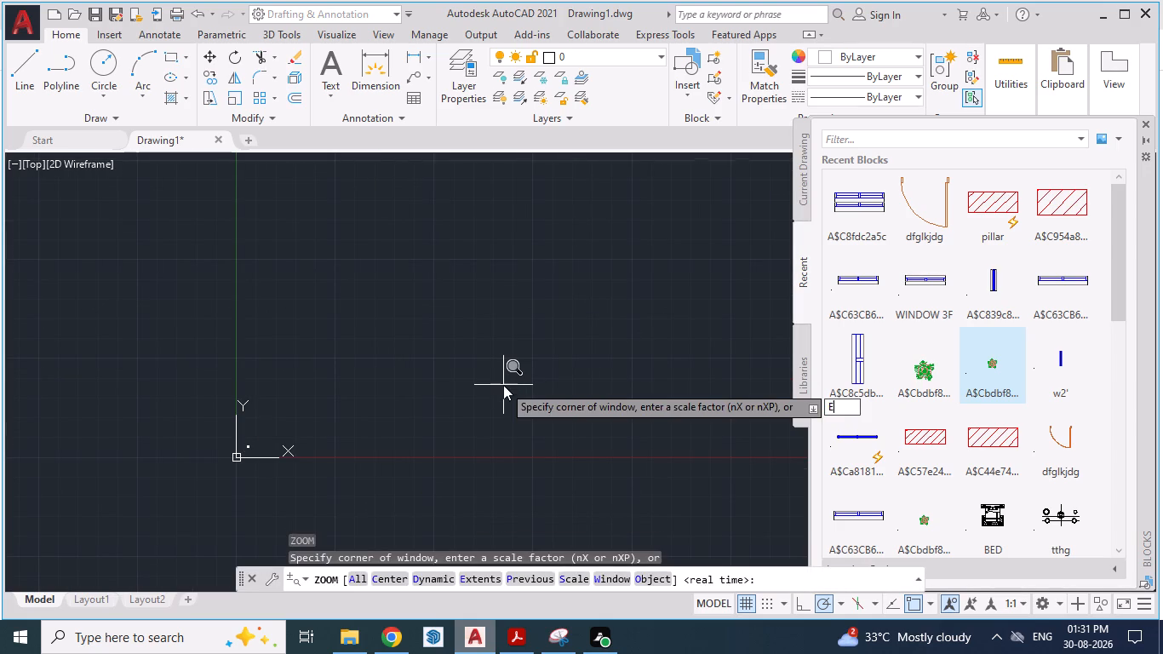
key(Return)
scroll(576, 450, up, 3)
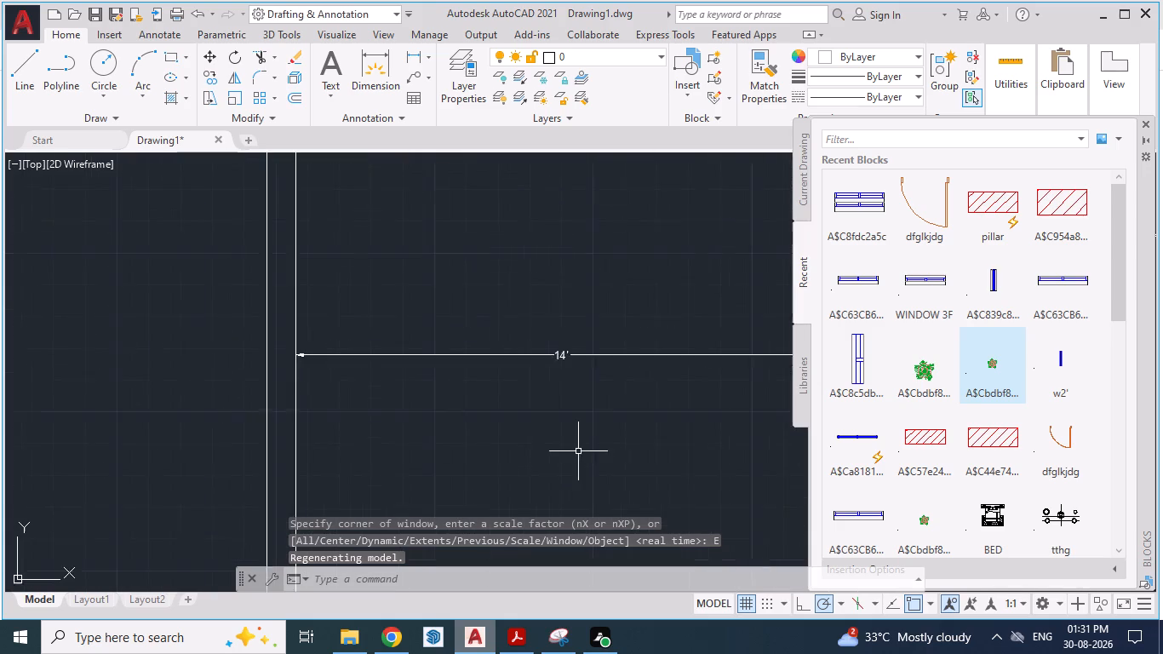
scroll(435, 361, down, 7)
scroll(421, 278, up, 1)
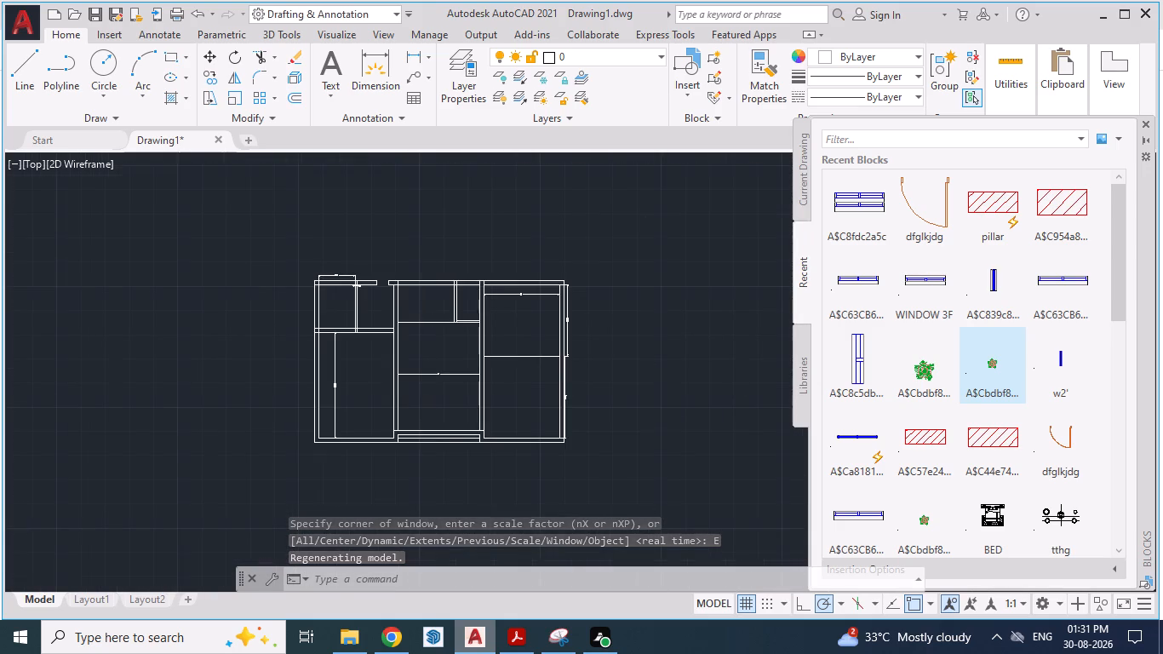
scroll(416, 275, up, 1)
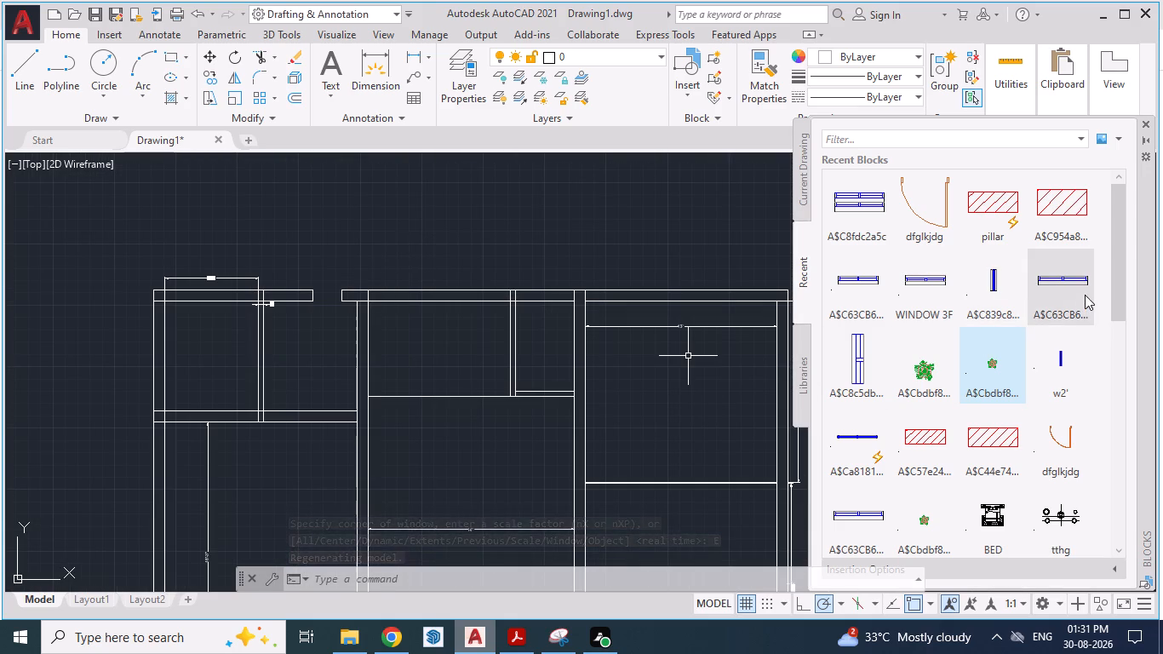
Try again to insert the recent w2' block, placing it within the plan near the toilet's rear wall opening.
drag(1067, 366, 438, 338)
Select everything in the drawing and search the area around the plan and the origin for the inserted w2' block.
scroll(434, 318, down, 3)
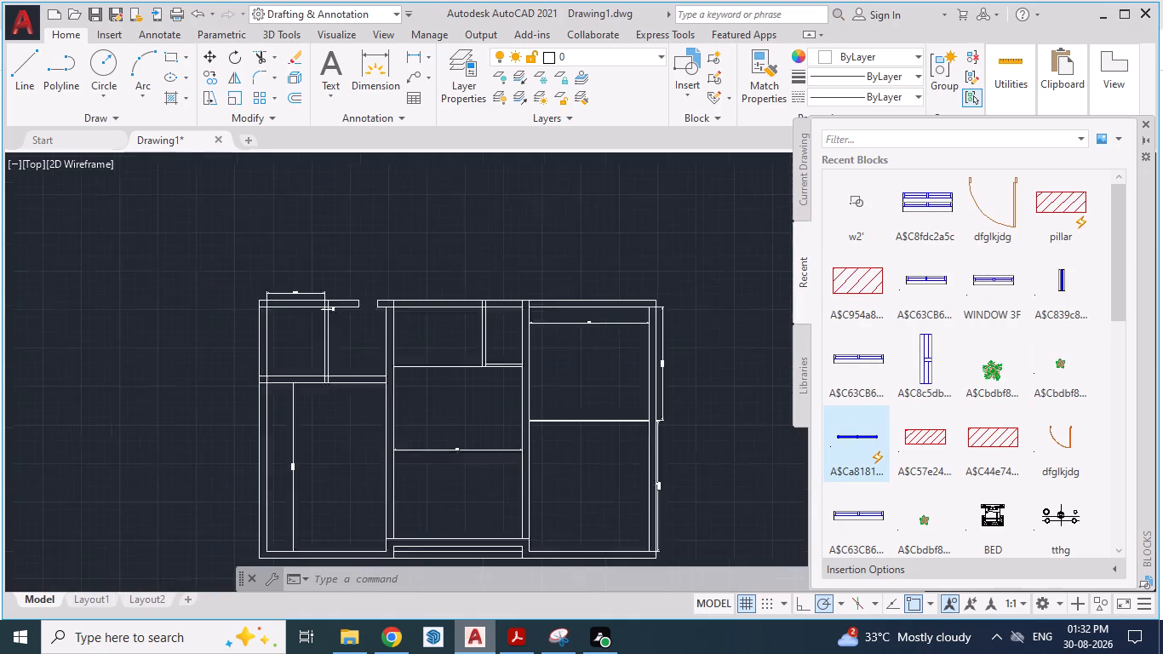
scroll(434, 315, down, 6)
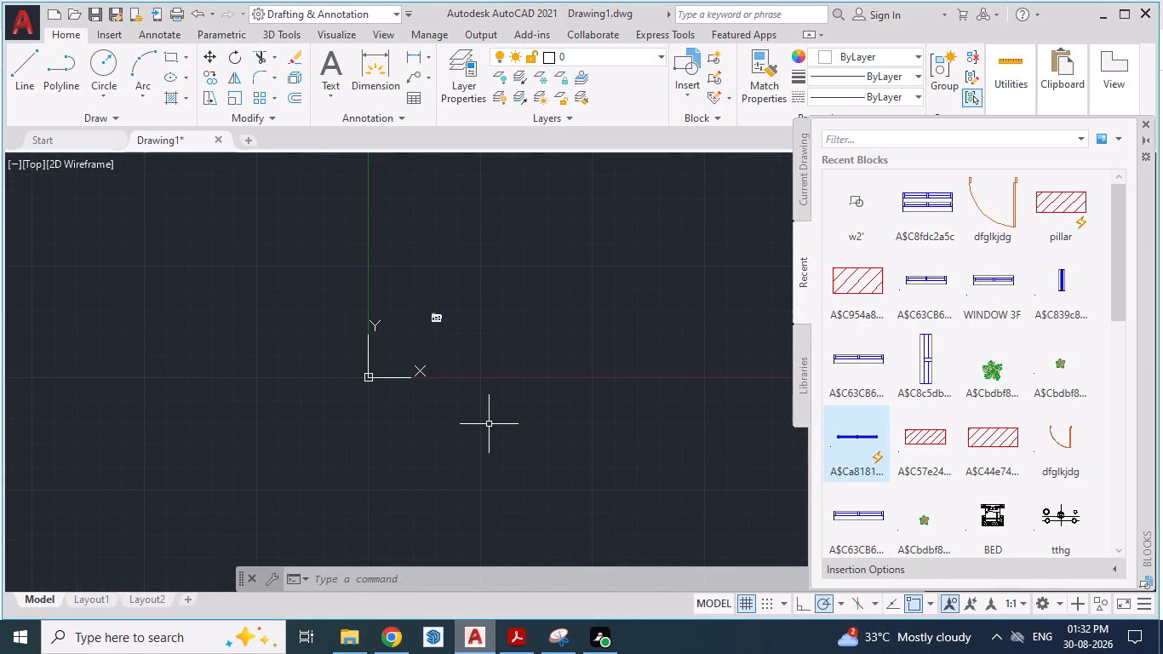
key(ctrl+a)
scroll(442, 411, down, 3)
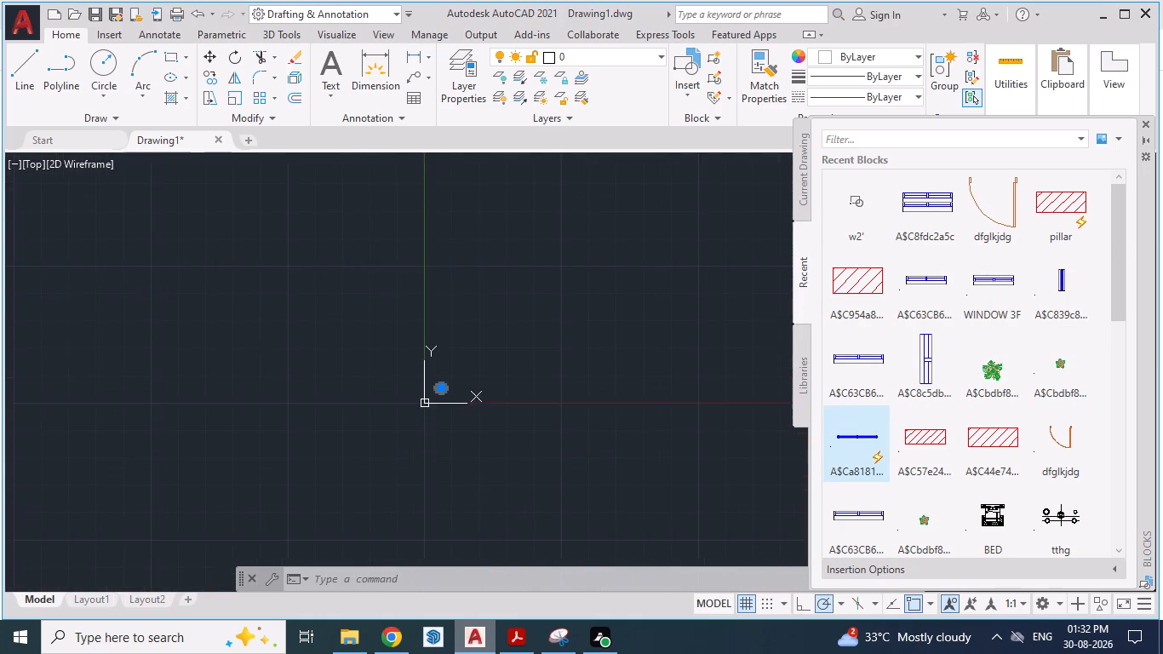
scroll(431, 411, down, 14)
middle_drag(539, 341, 459, 413)
drag(719, 203, 702, 206)
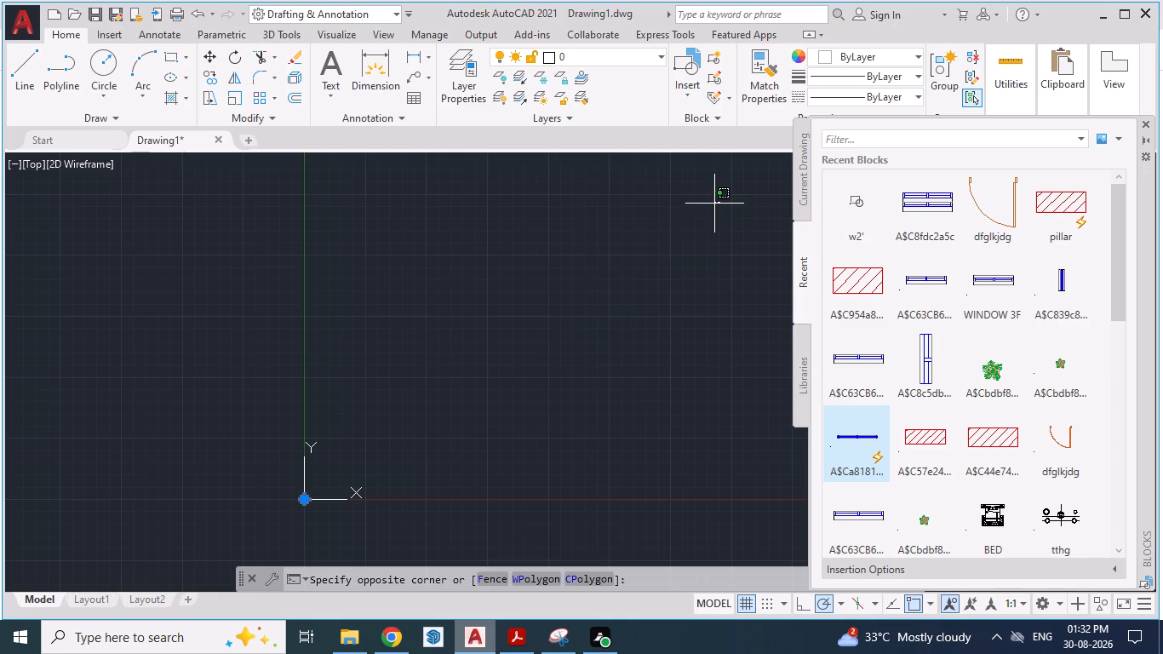
click(91, 511)
key(Escape)
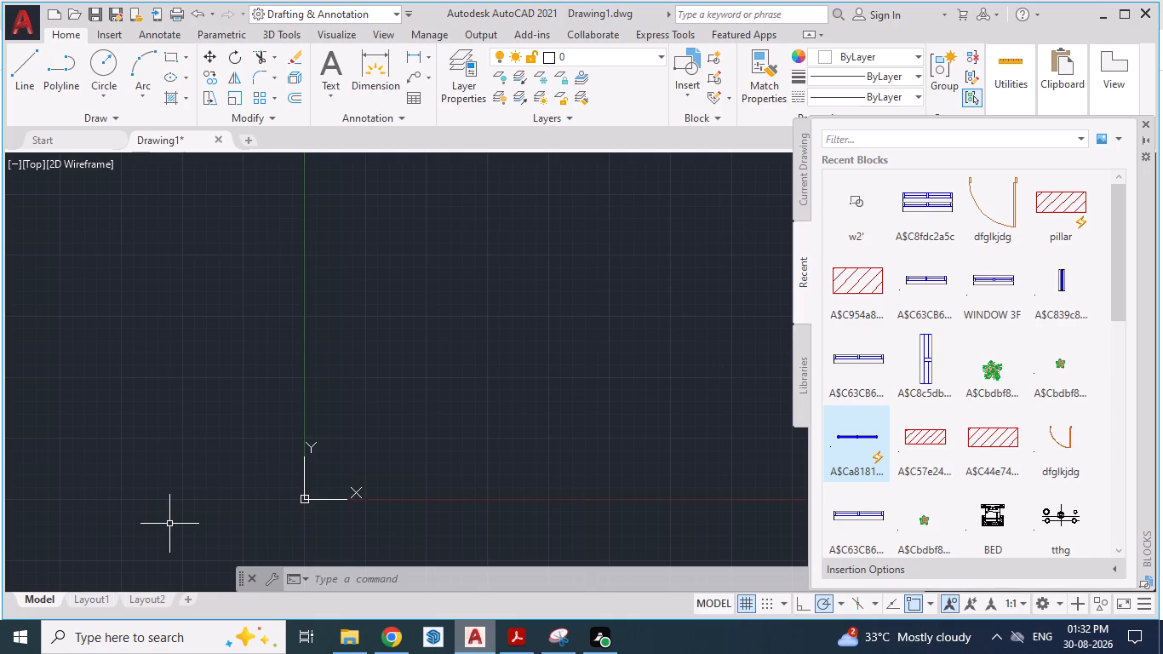
key(Escape)
Check the empty area around the drawing origin for the stray w2' block, using a selection window and closer views.
scroll(226, 542, up, 4)
scroll(527, 327, down, 2)
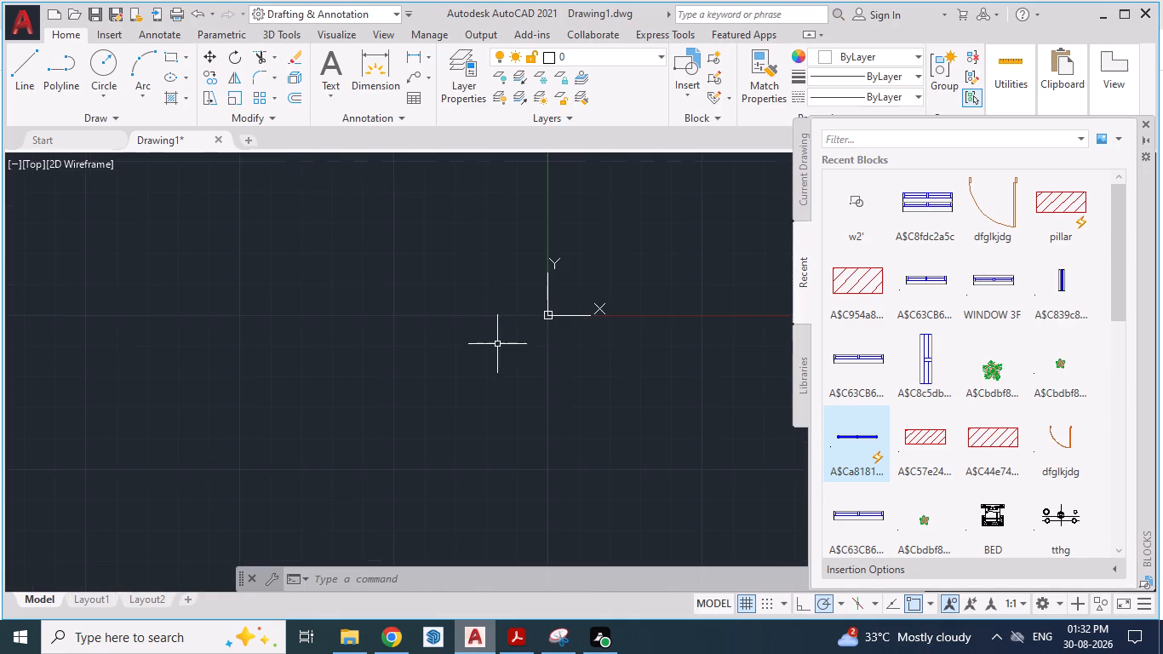
drag(633, 265, 243, 547)
click(668, 209)
click(208, 422)
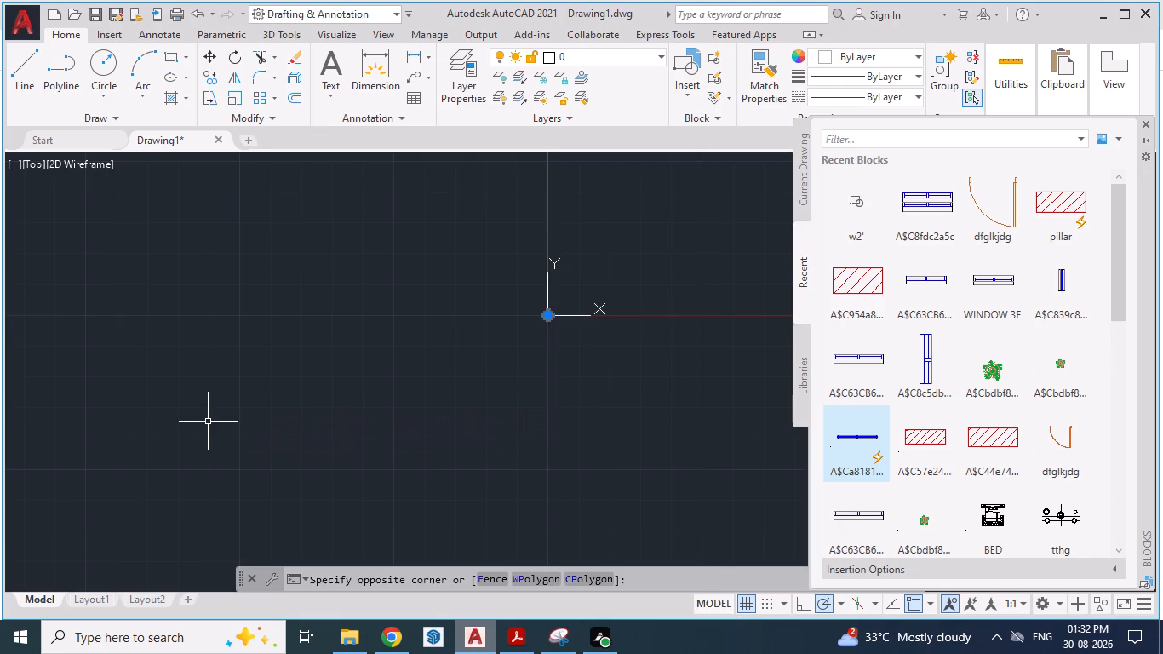
scroll(429, 345, up, 4)
scroll(2, 327, down, 2)
key(Escape)
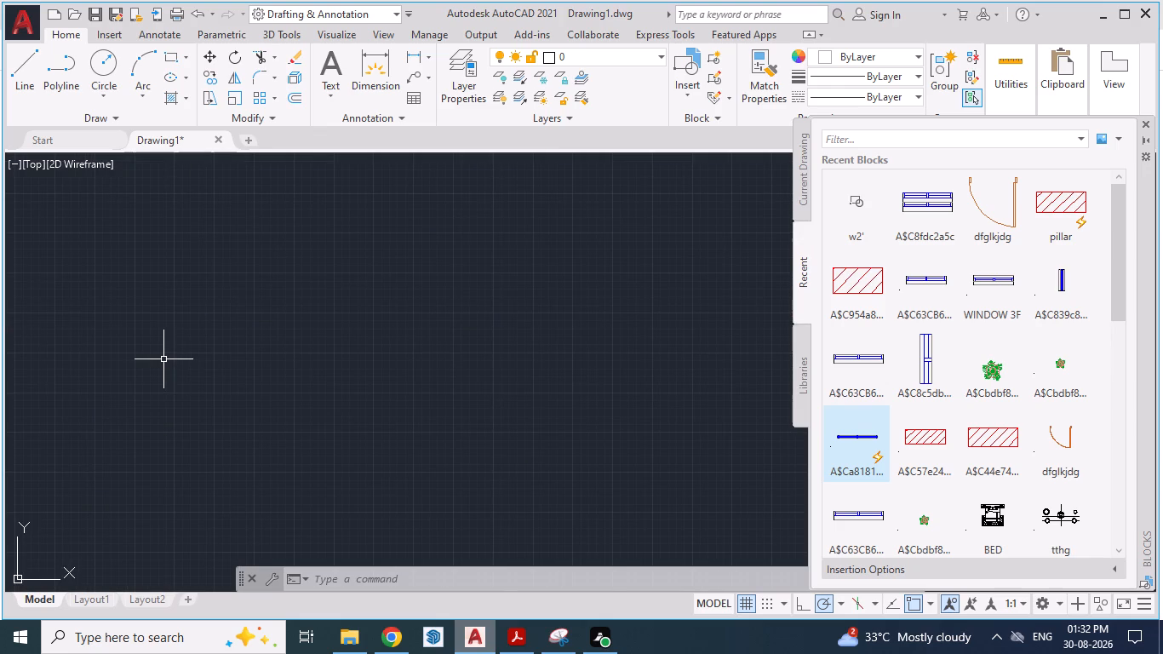
scroll(82, 371, down, 2)
scroll(175, 387, down, 2)
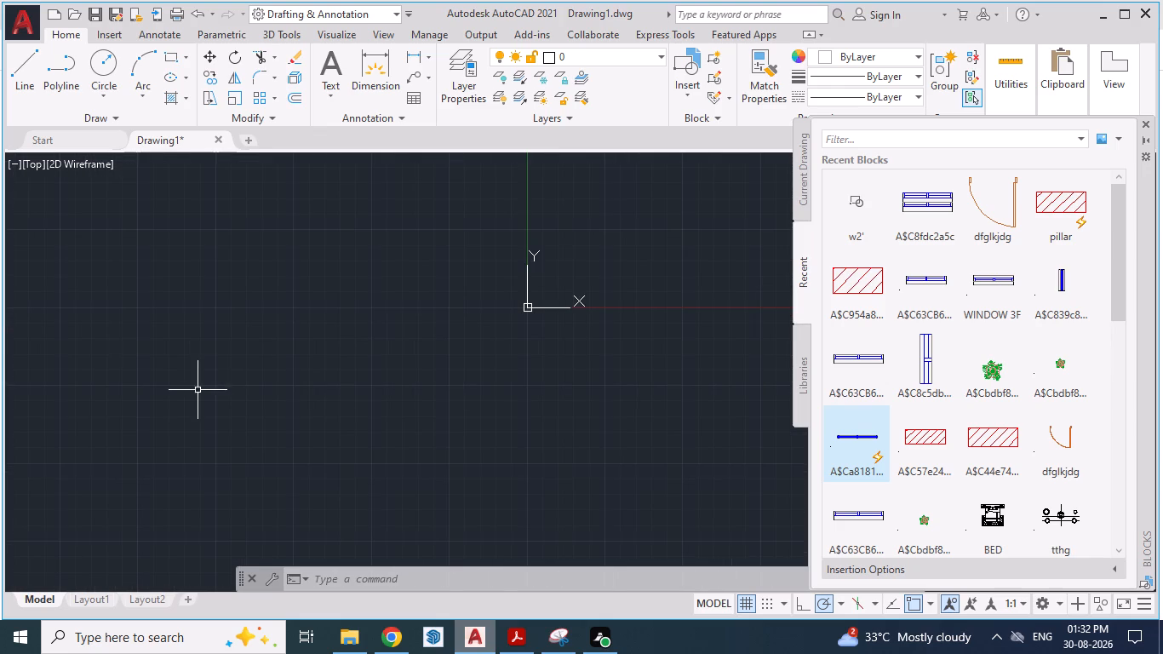
scroll(198, 393, down, 1)
scroll(294, 377, up, 3)
scroll(412, 310, up, 5)
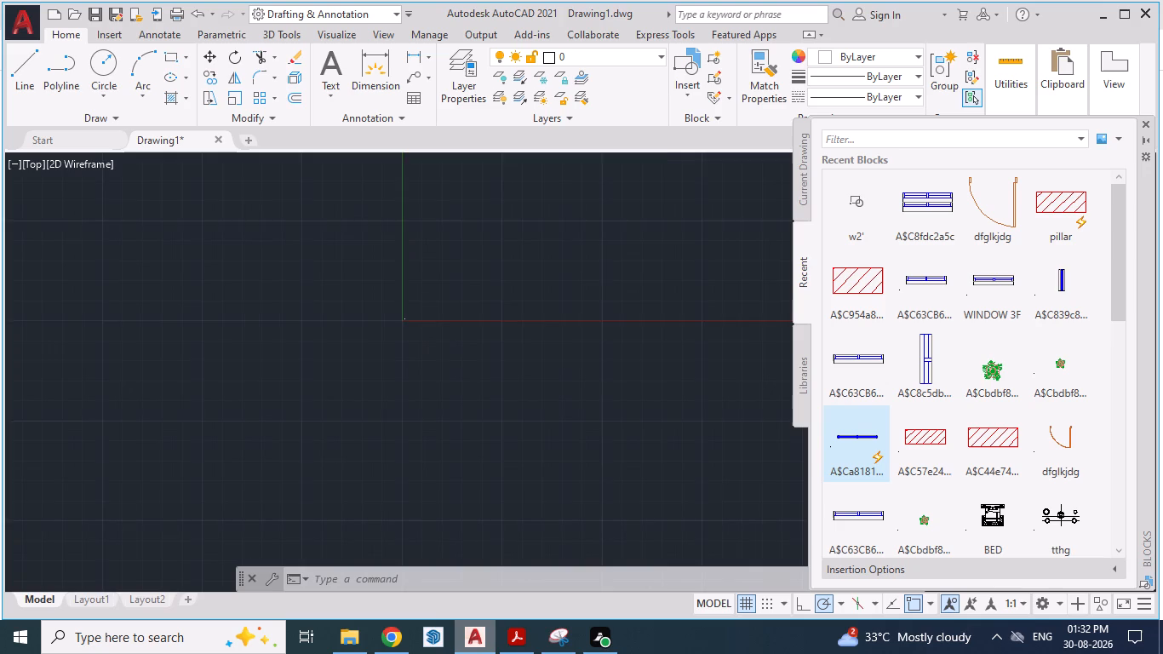
scroll(371, 284, up, 3)
scroll(307, 312, up, 3)
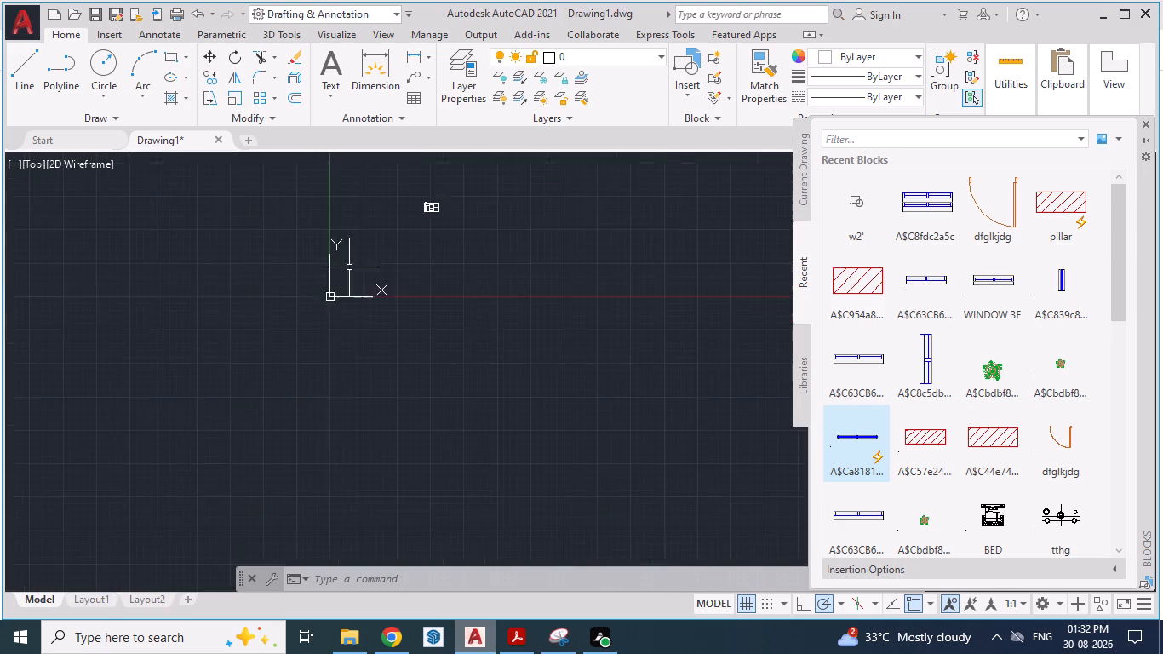
scroll(349, 267, up, 2)
key(Escape)
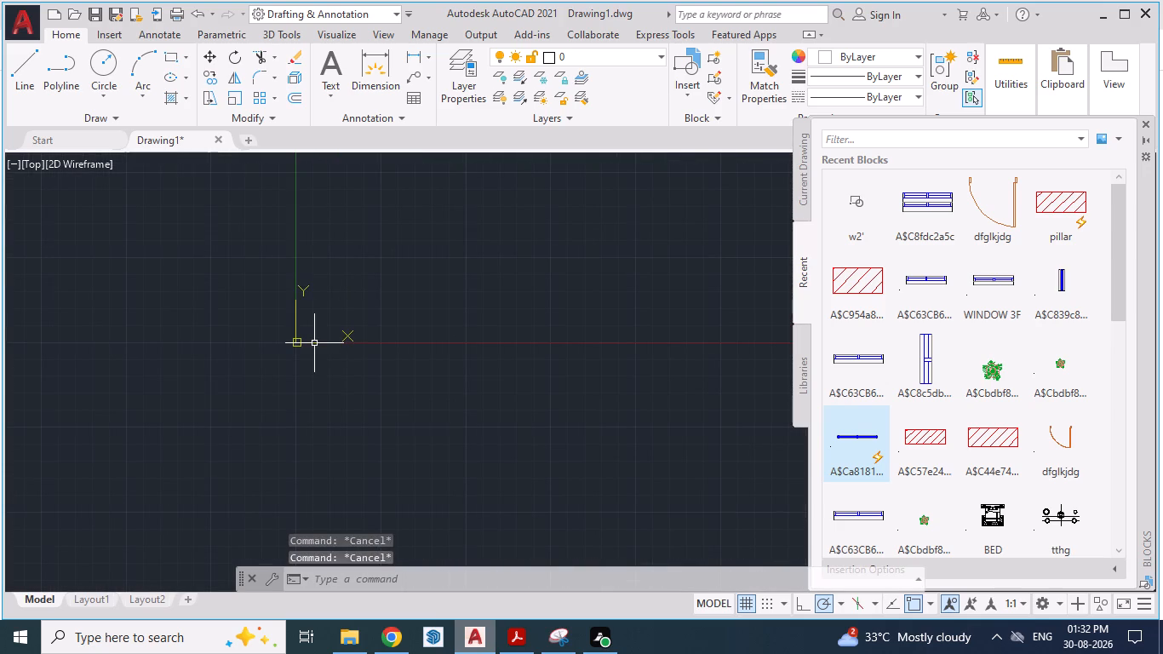
scroll(287, 315, up, 2)
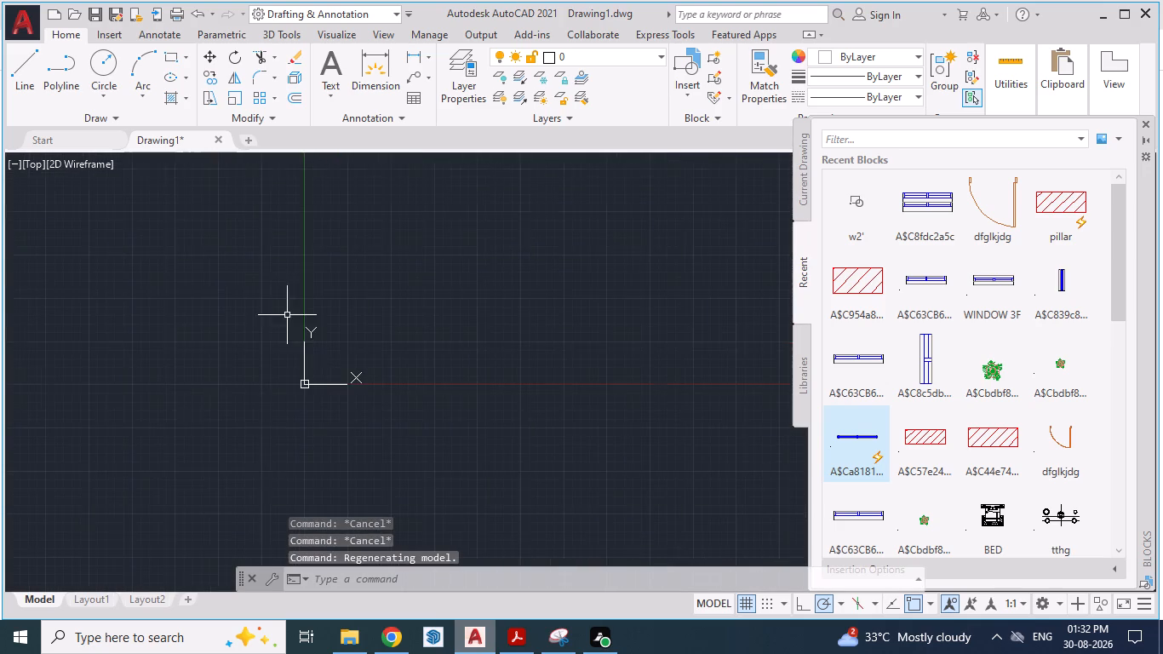
scroll(347, 420, down, 1)
key(Escape)
key(Escape)
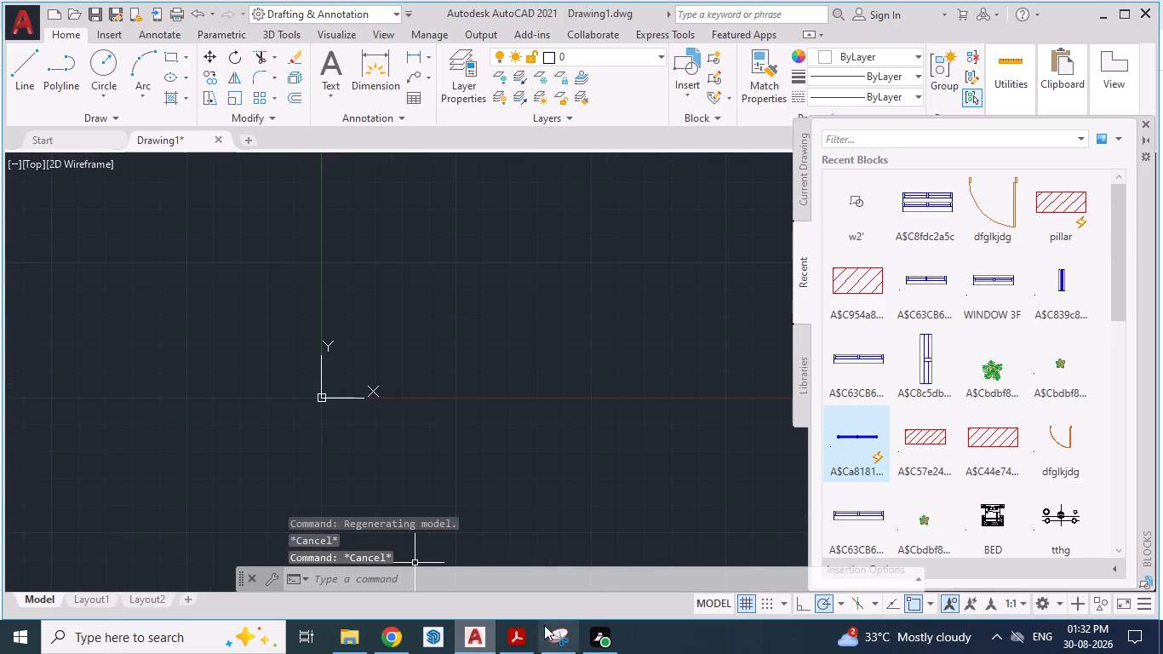
Switch to the PDF in Acrobat and review the toilet's rear window and the rest of the revised ground floor plan.
click(484, 638)
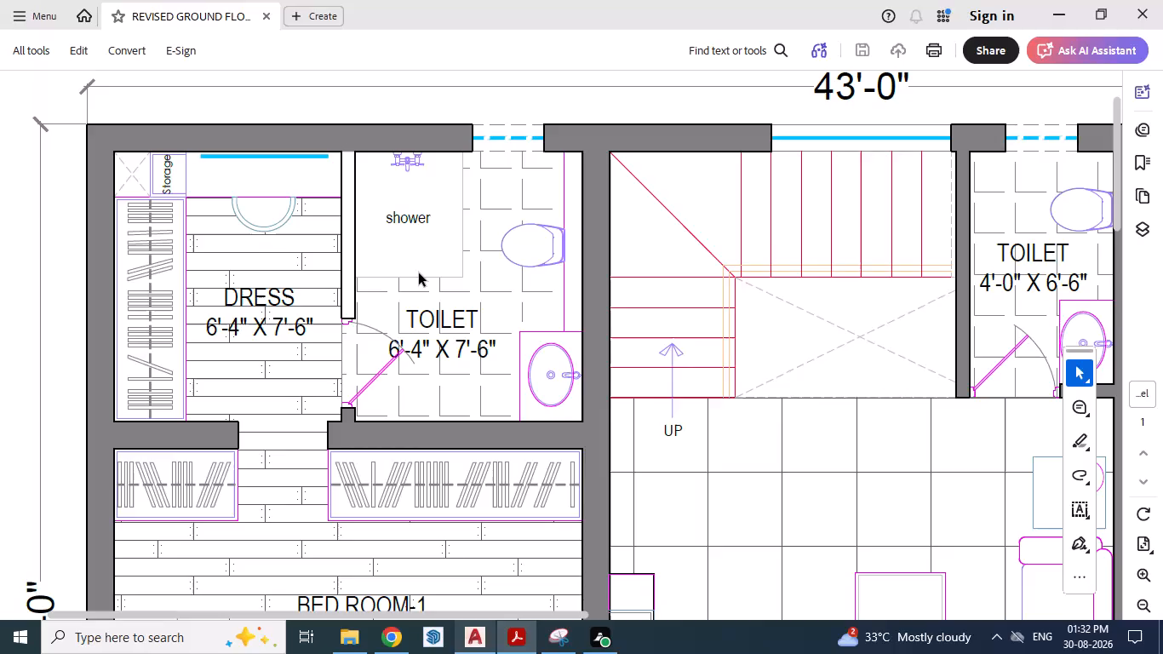
ctrl+scroll(427, 310, down, 2)
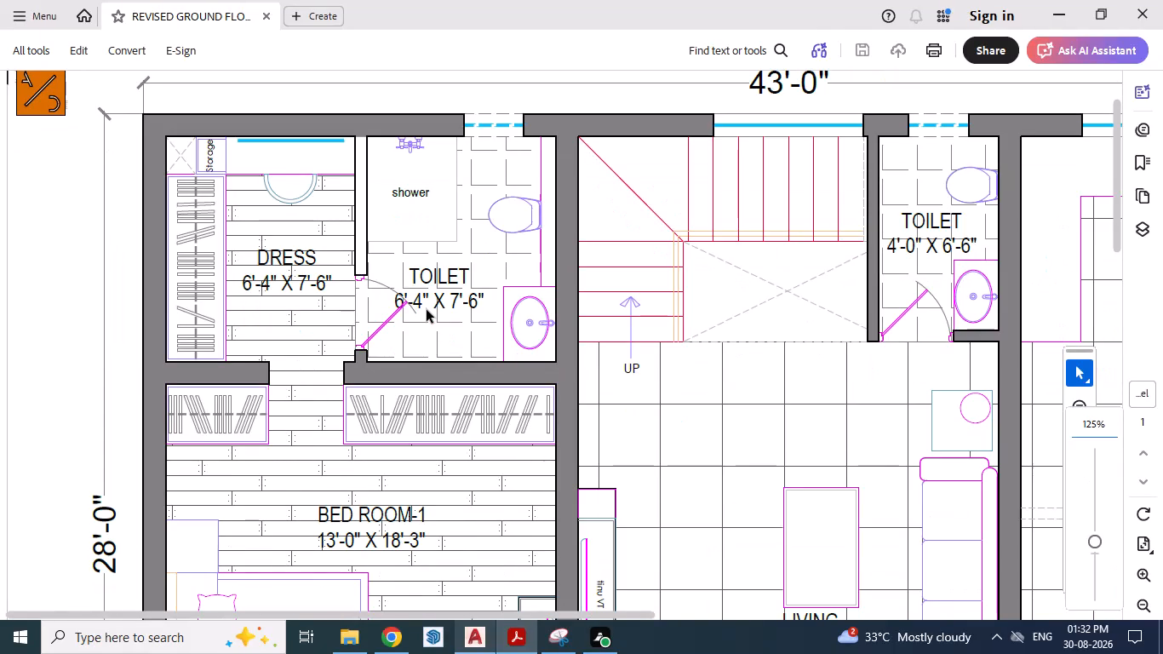
ctrl+scroll(547, 288, down, 2)
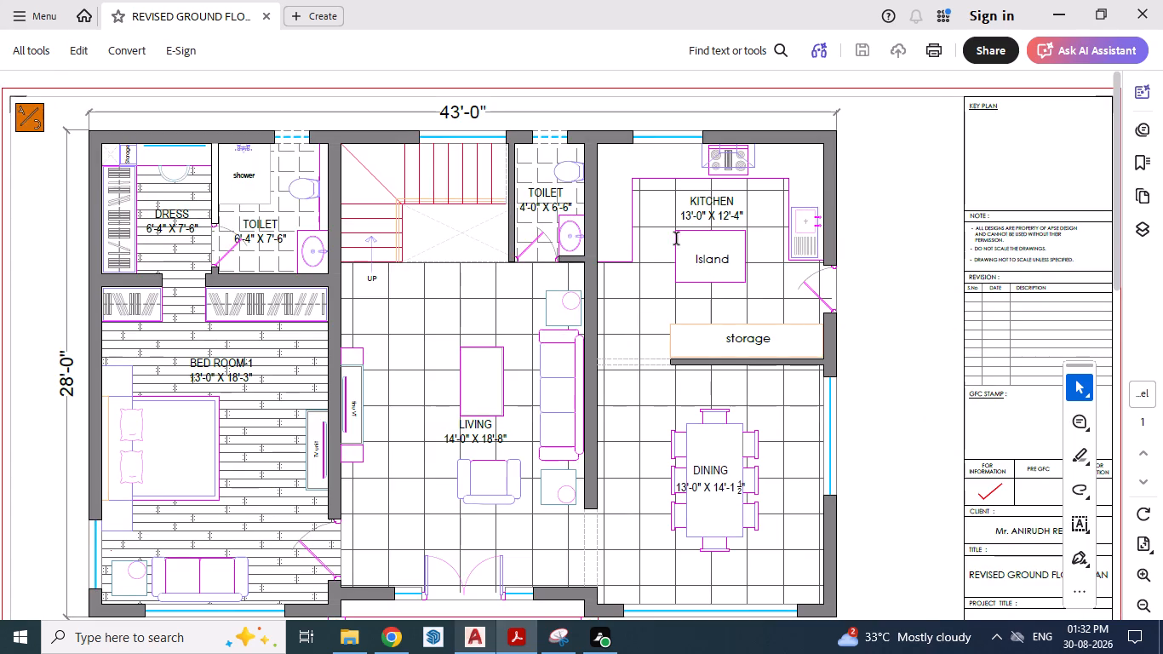
scroll(668, 224, down, 2)
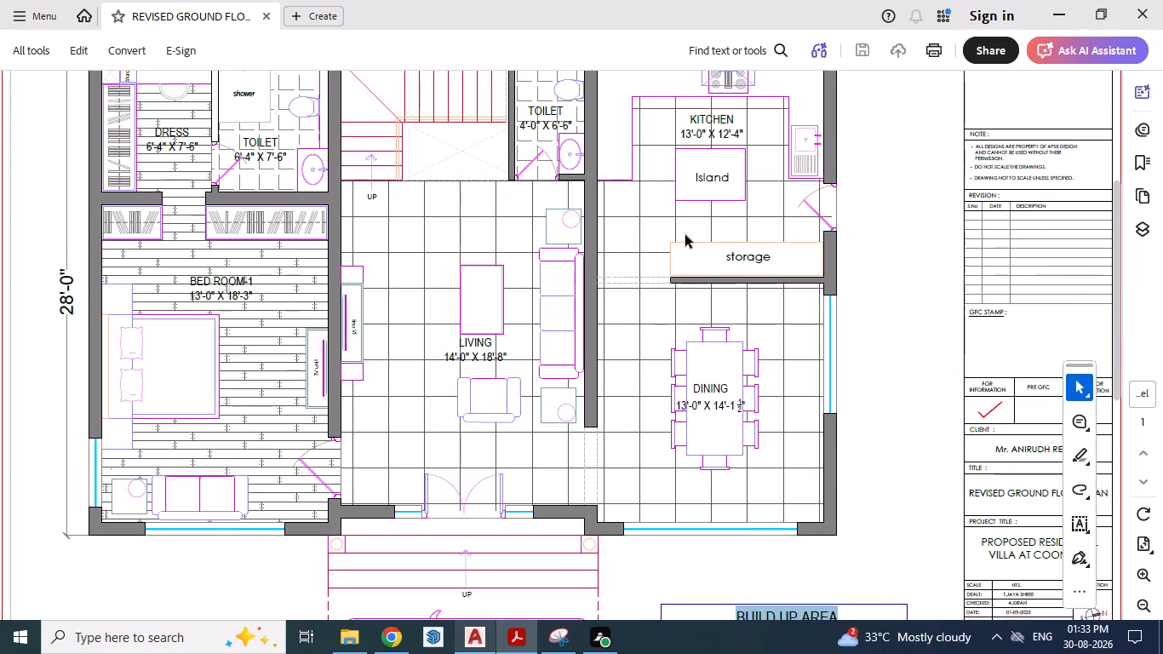
ctrl+scroll(731, 285, down, 2)
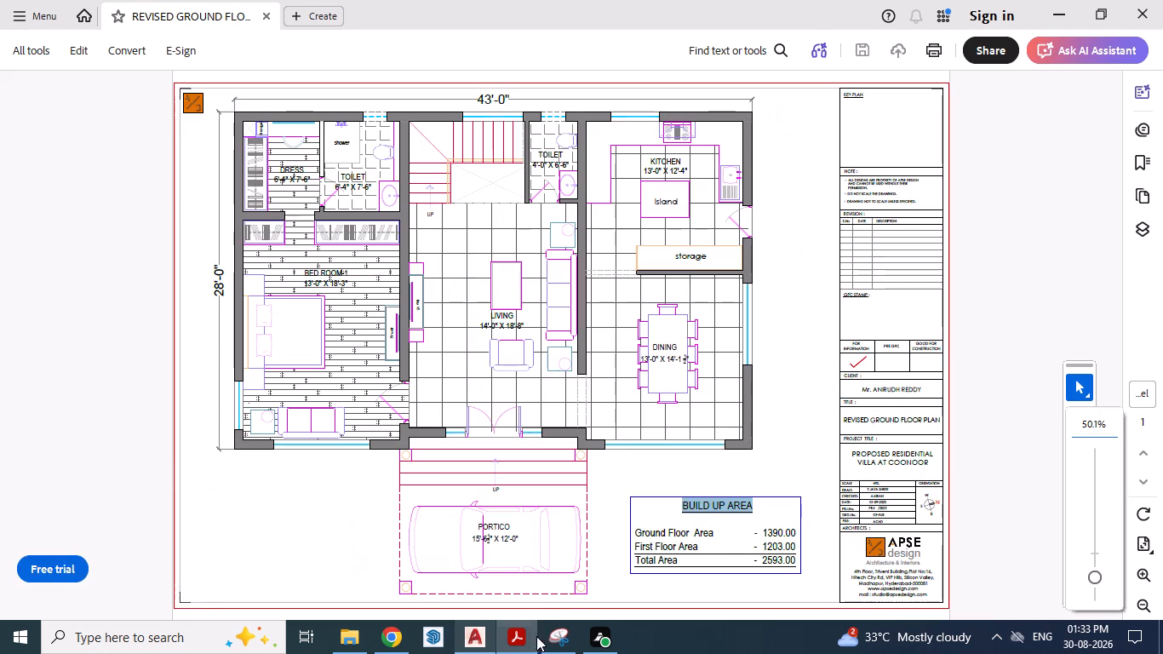
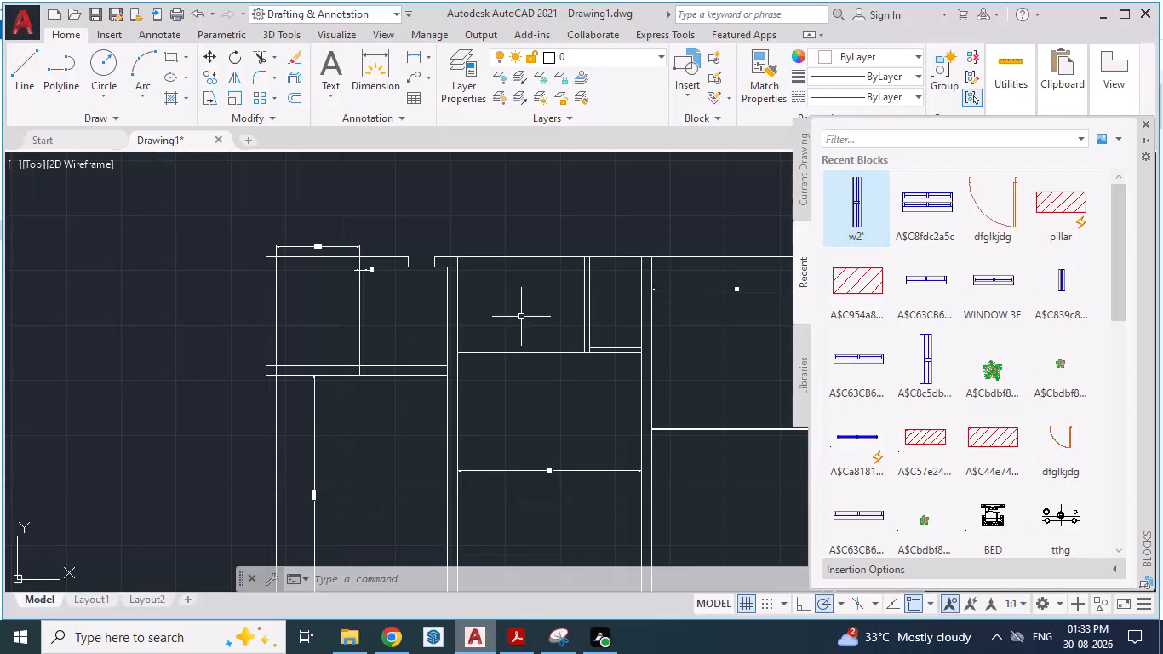
Show the drawing's full extents, select everything, and look closely at the stray w2' block far from the plan.
key(z)
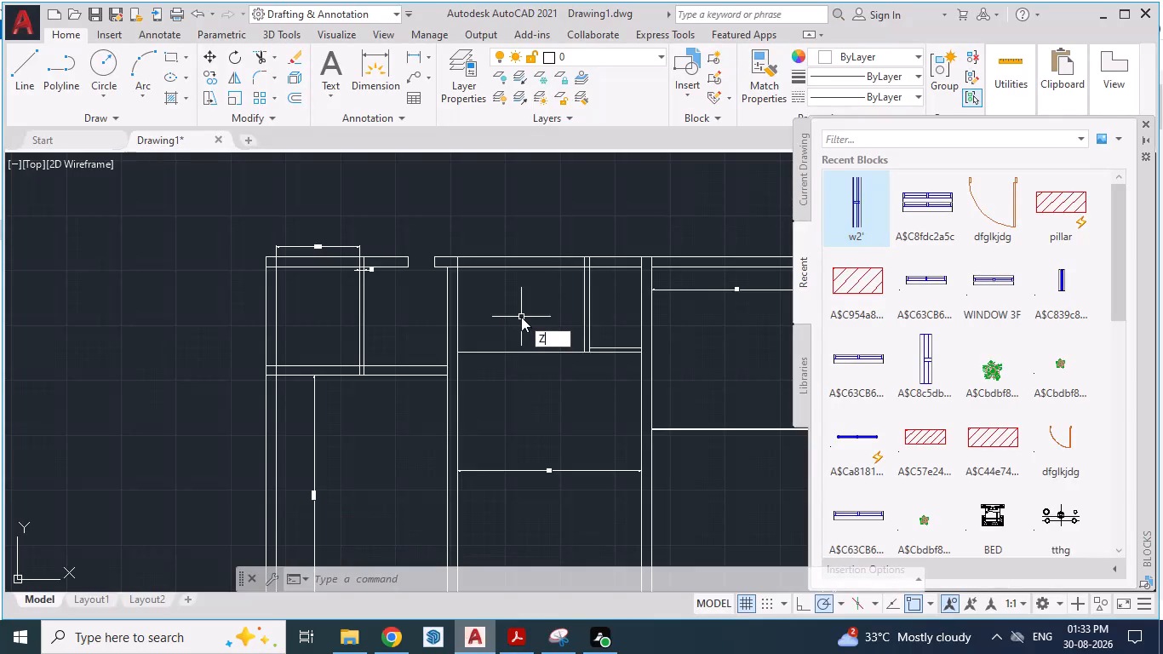
key(Return)
key(e)
key(Return)
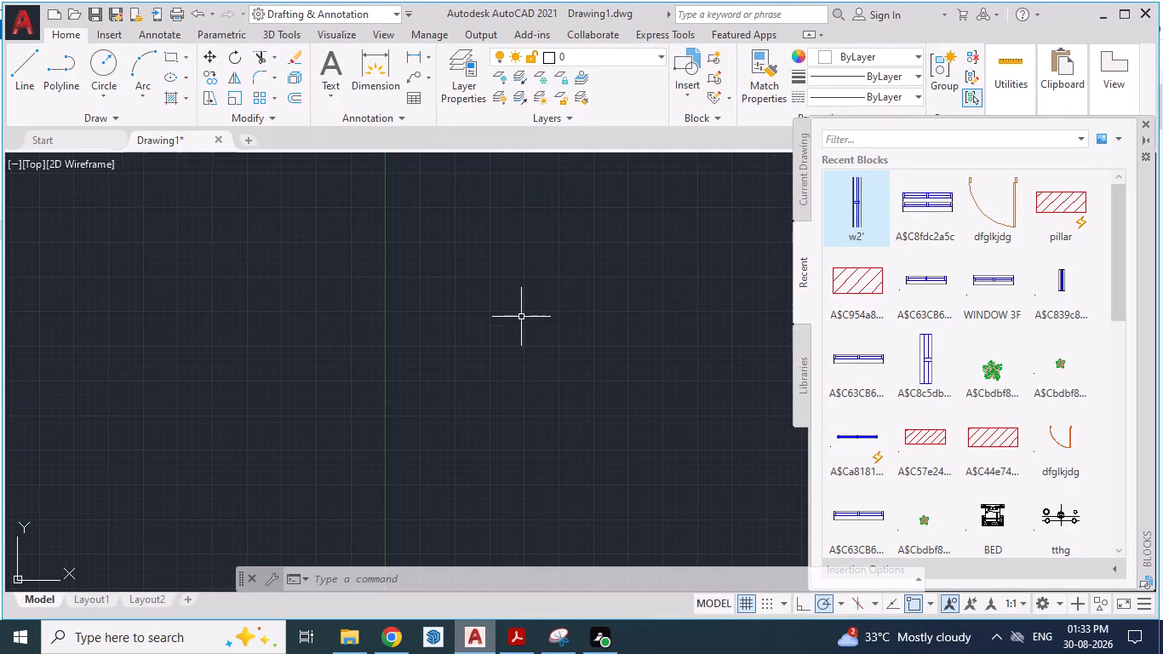
scroll(521, 317, down, 1)
middle_drag(529, 316, 486, 393)
scroll(465, 376, down, 1)
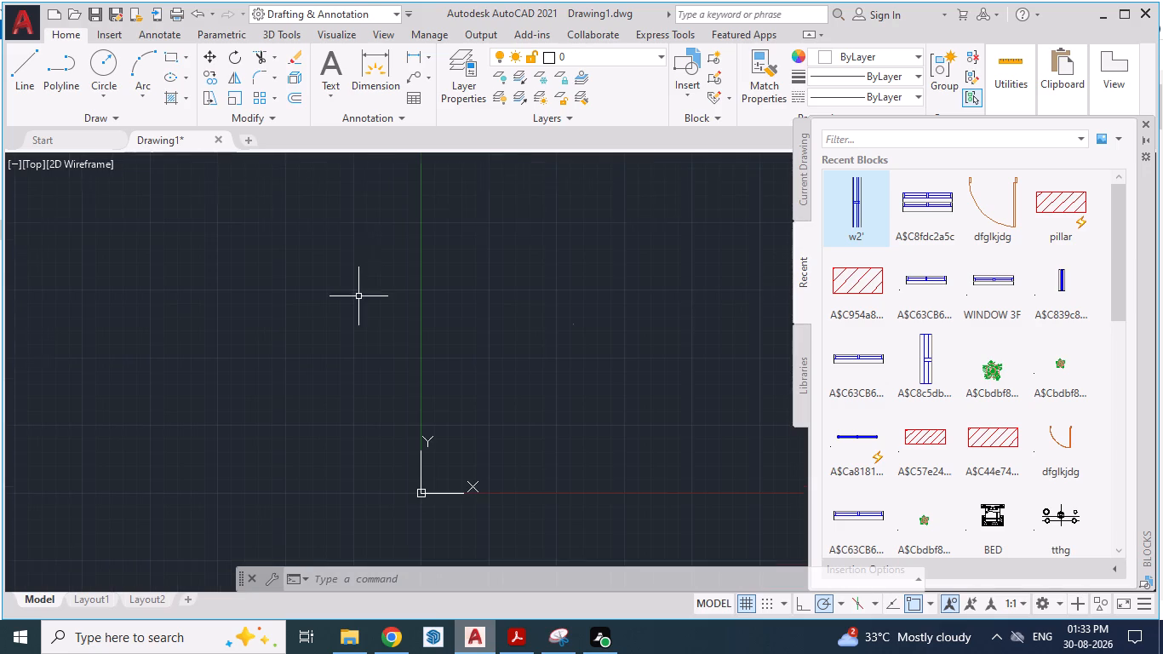
click(616, 185)
click(239, 531)
scroll(598, 321, up, 3)
scroll(524, 329, up, 3)
scroll(592, 313, up, 3)
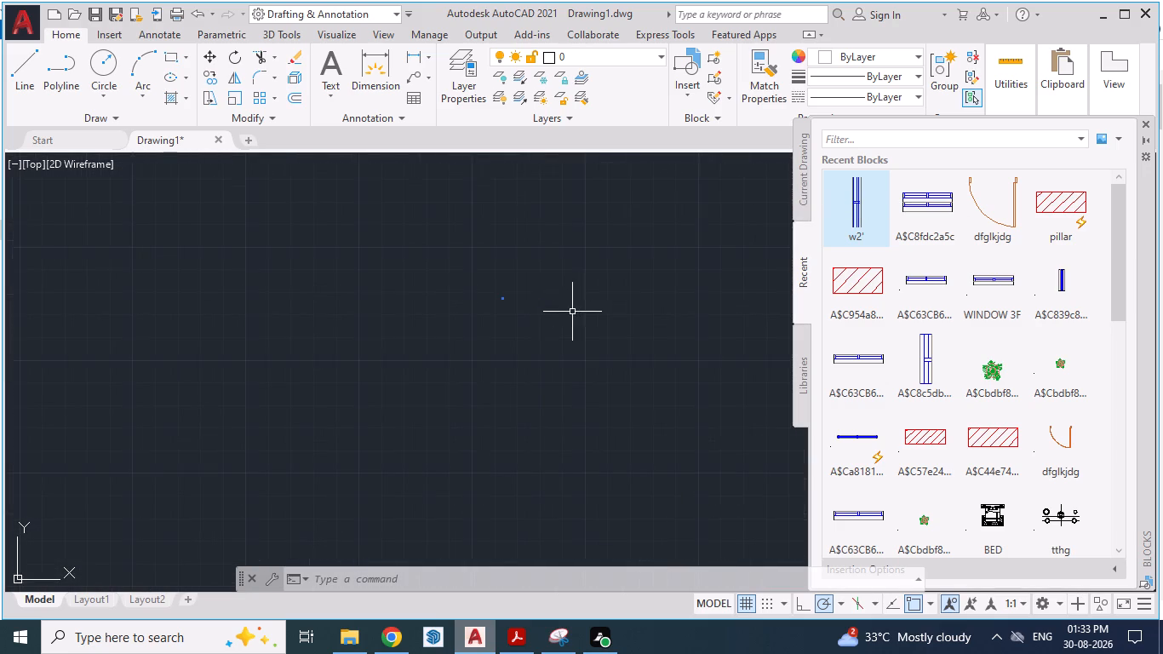
scroll(514, 301, up, 8)
scroll(421, 308, up, 12)
scroll(349, 269, up, 6)
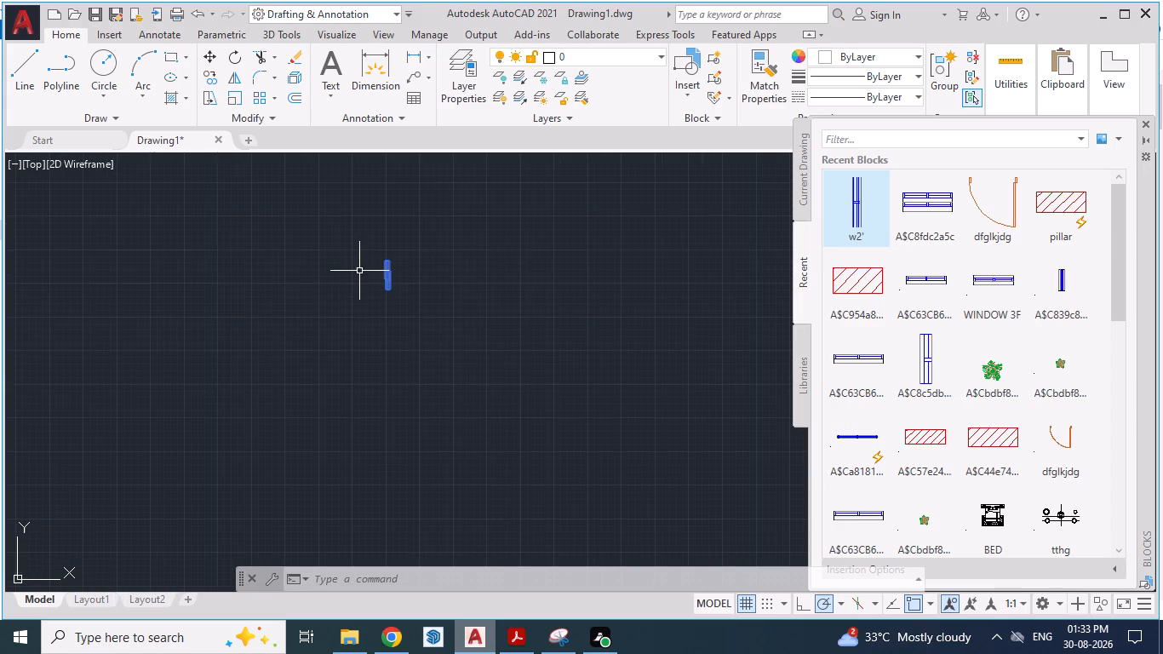
scroll(345, 297, down, 1)
key(Escape)
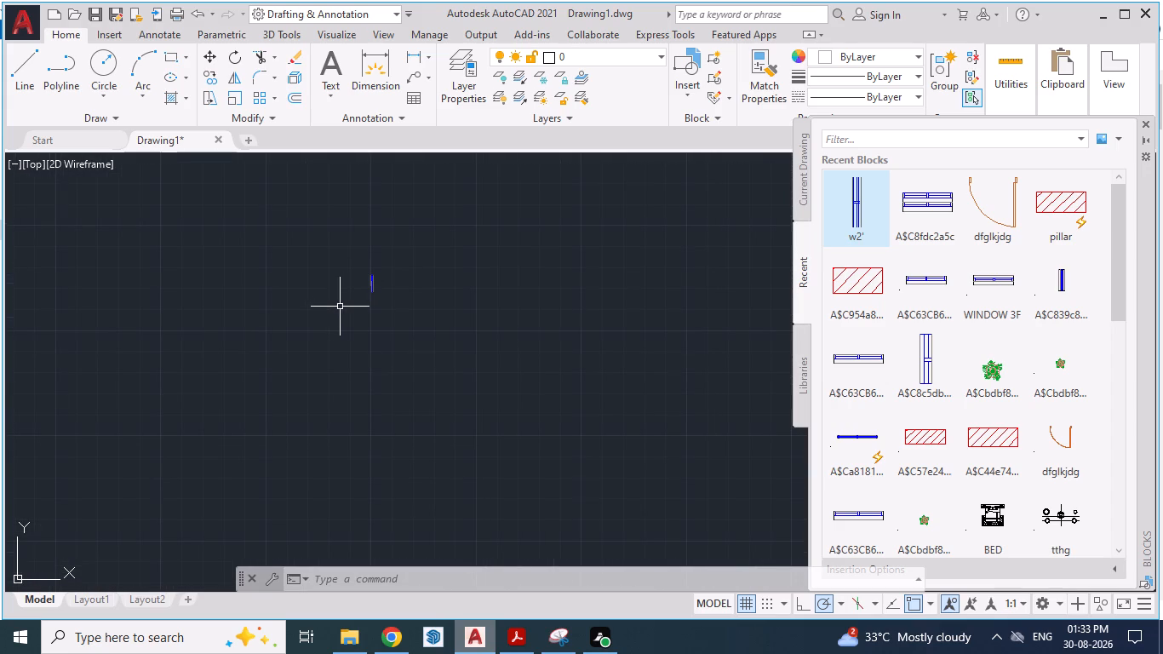
key(Escape)
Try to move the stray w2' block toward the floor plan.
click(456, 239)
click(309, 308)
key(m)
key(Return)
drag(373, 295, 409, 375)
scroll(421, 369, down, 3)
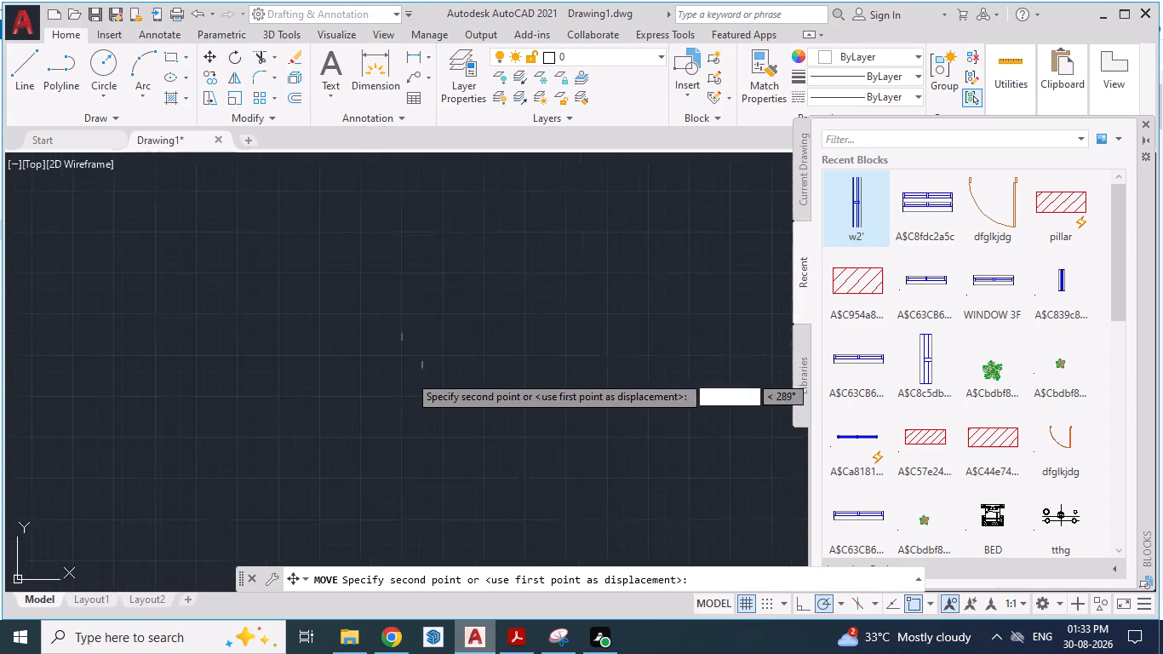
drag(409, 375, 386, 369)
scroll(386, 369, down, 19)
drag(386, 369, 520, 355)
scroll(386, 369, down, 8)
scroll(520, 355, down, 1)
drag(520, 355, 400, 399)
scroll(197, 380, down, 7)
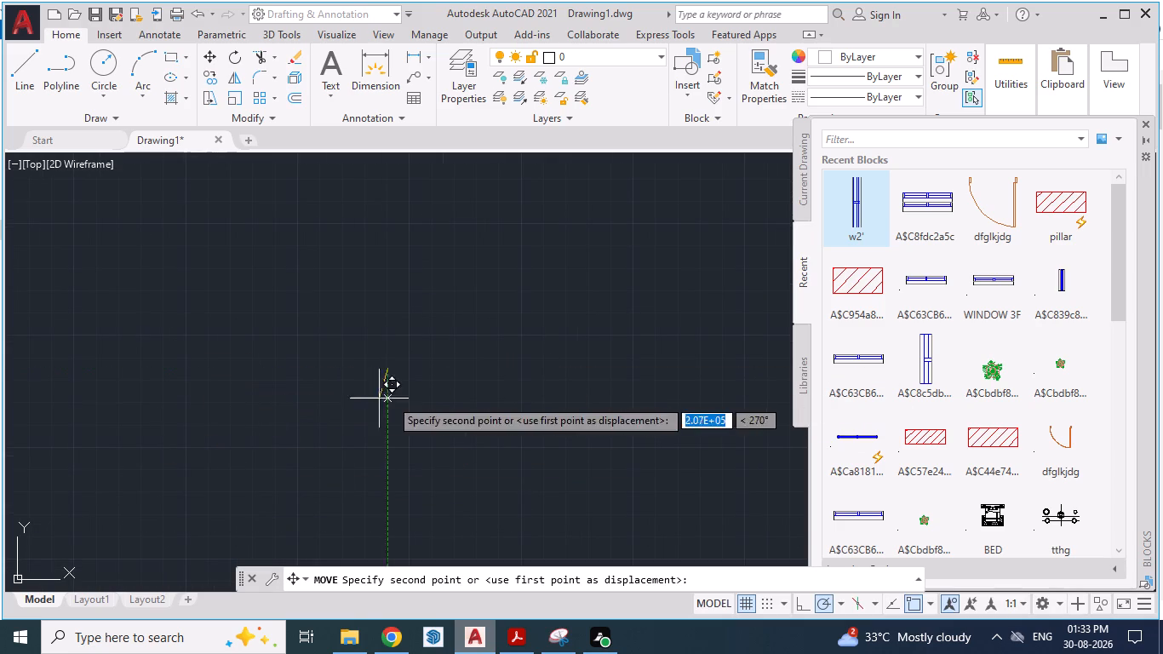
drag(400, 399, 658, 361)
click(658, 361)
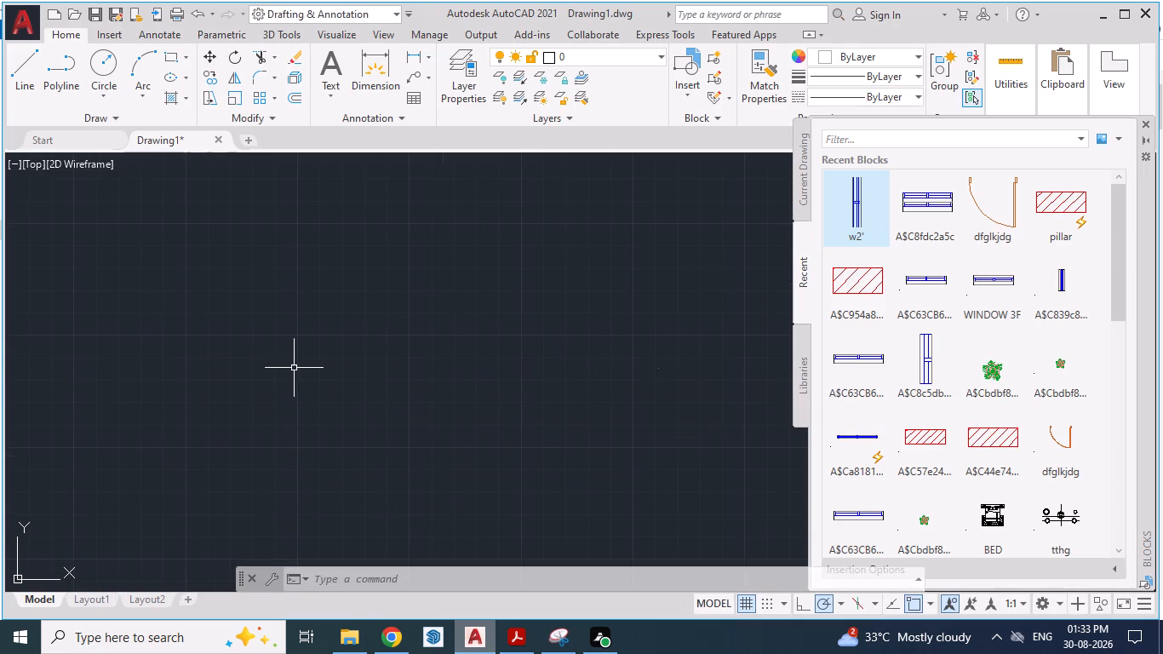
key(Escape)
Find the stray w2' block within the drawing's full extents again and delete it.
scroll(255, 340, down, 11)
key(z)
key(Return)
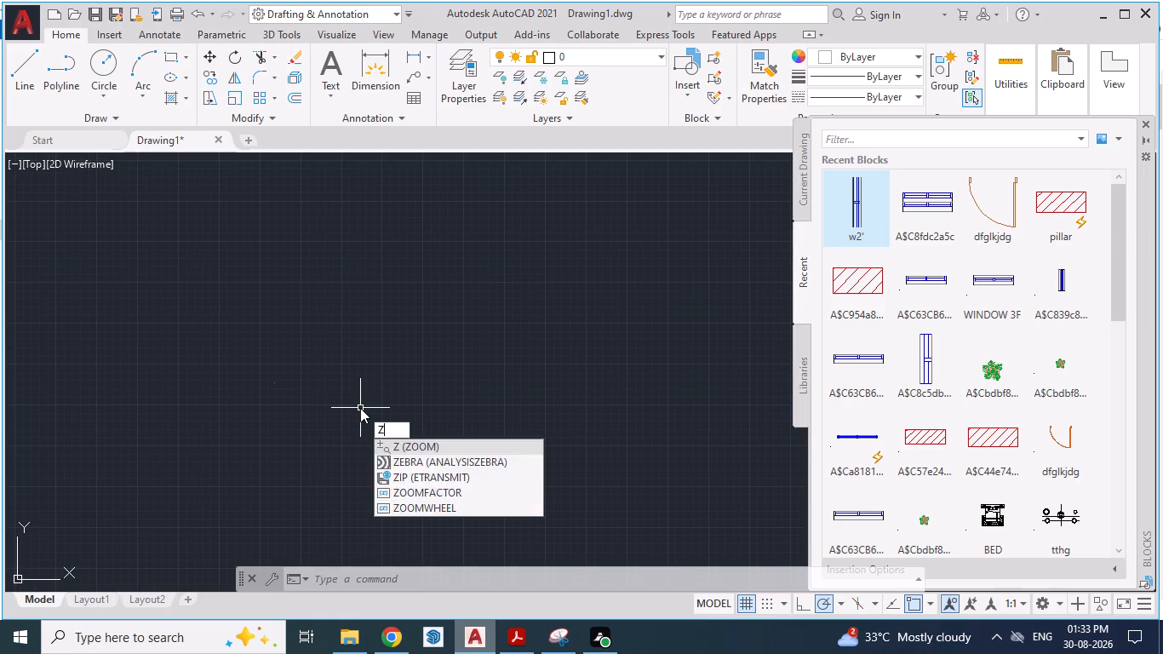
key(e)
key(Return)
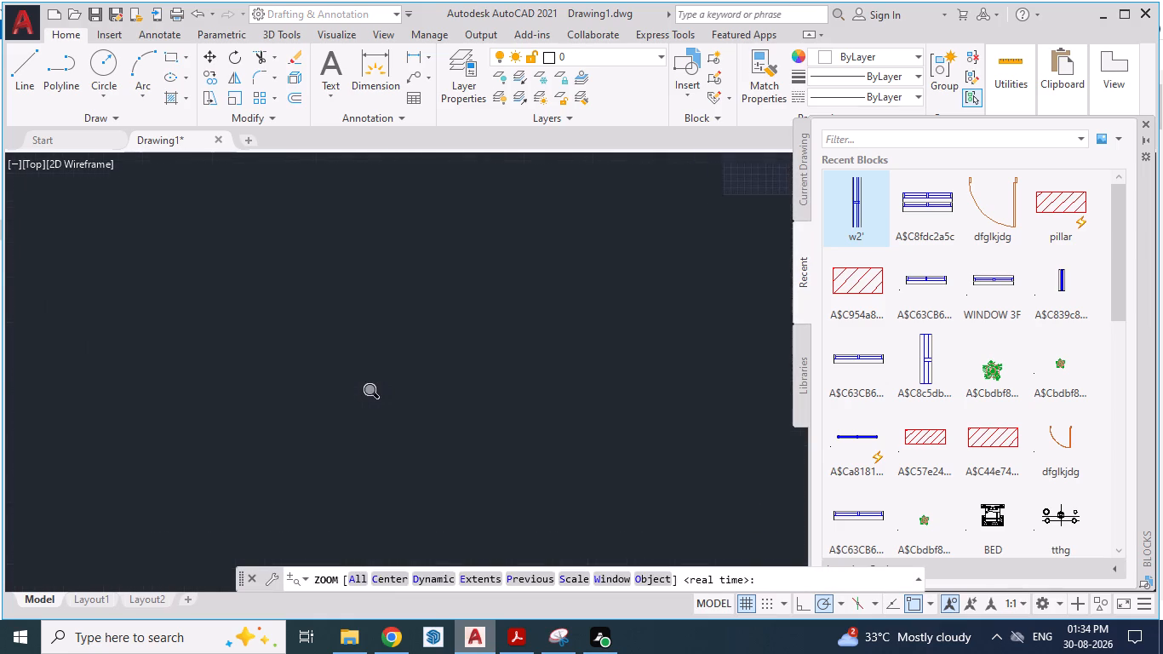
scroll(360, 408, down, 2)
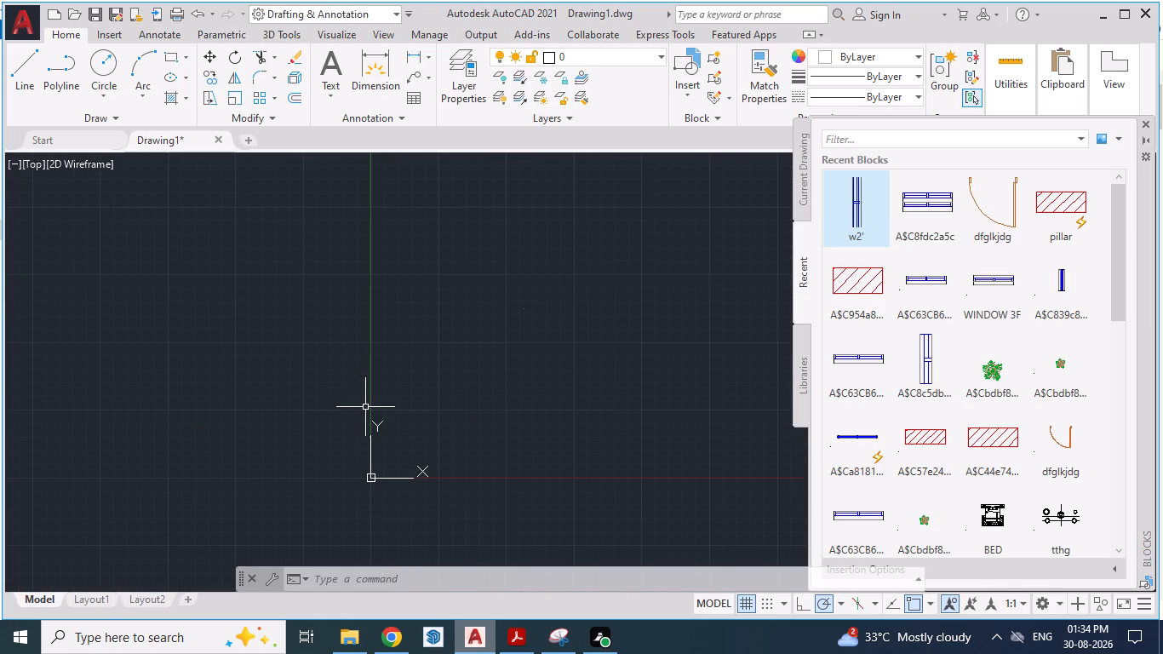
click(621, 249)
click(267, 433)
key(Escape)
key(Escape)
click(530, 279)
click(490, 364)
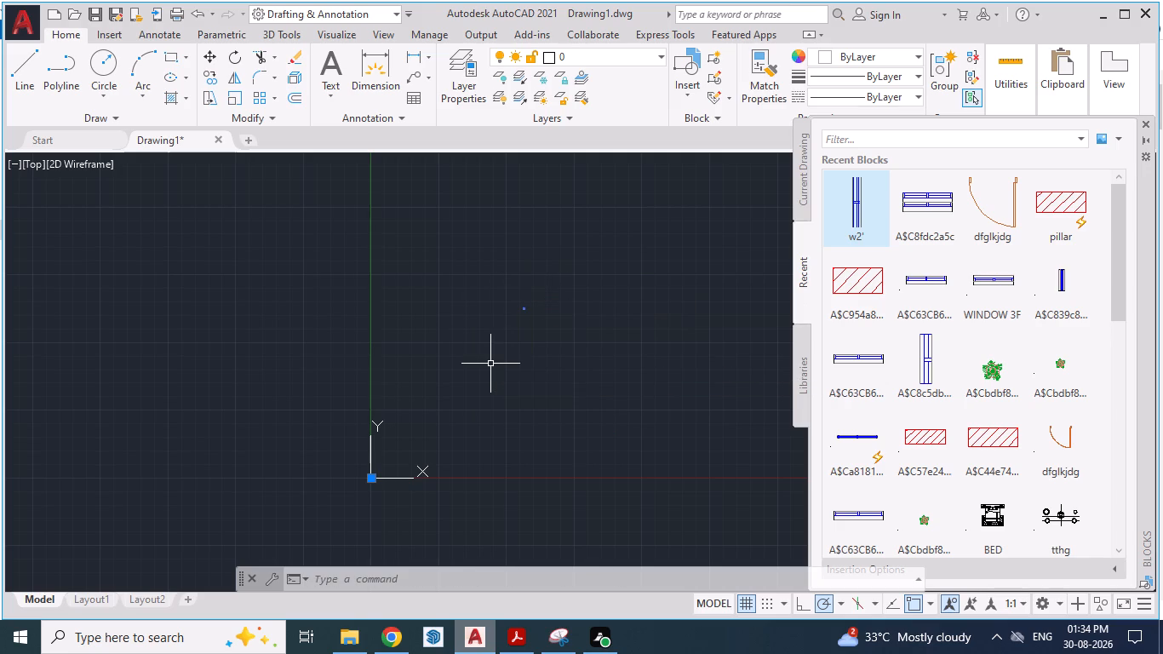
key(Delete)
key(Escape)
key(Escape)
Insert the recent vertical window block A$C839c8... inside the room in front of the toilet, beside its inner wall.
key(z)
key(Return)
key(e)
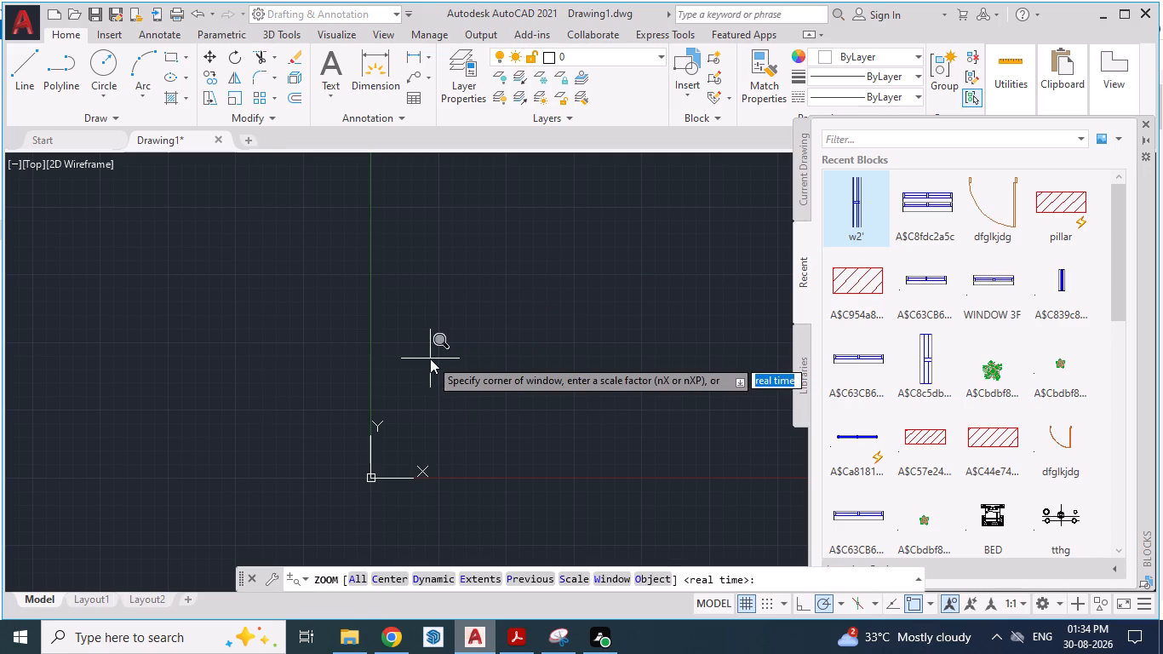
key(Return)
scroll(307, 363, down, 2)
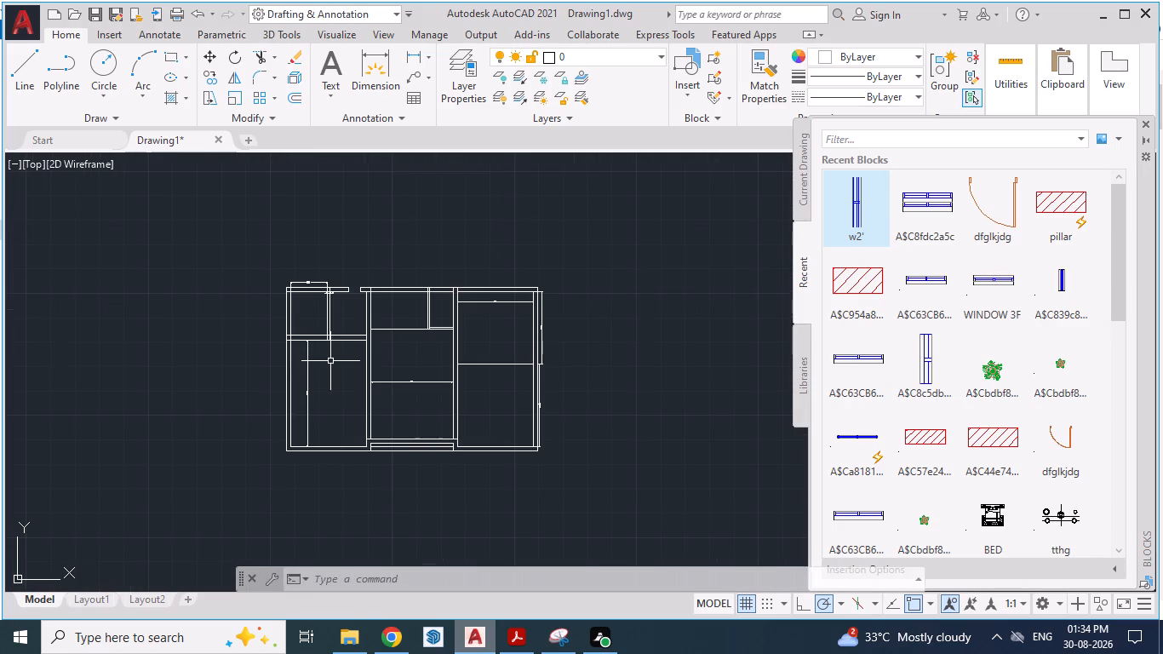
scroll(331, 361, up, 2)
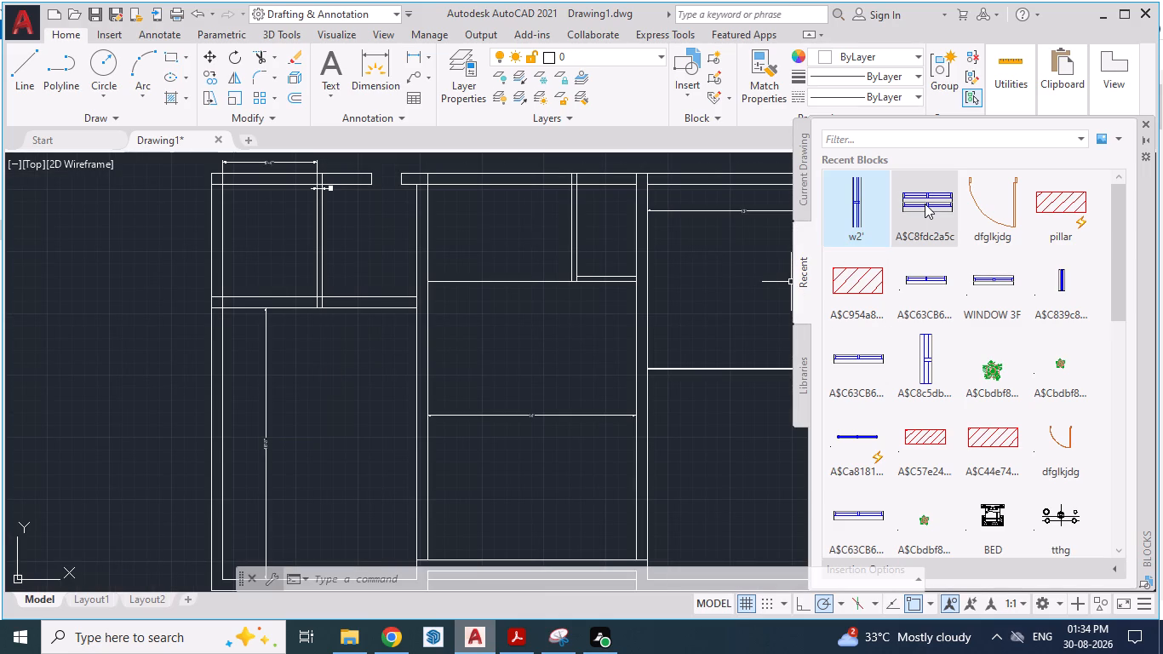
drag(1064, 284, 387, 397)
click(387, 397)
scroll(393, 381, up, 3)
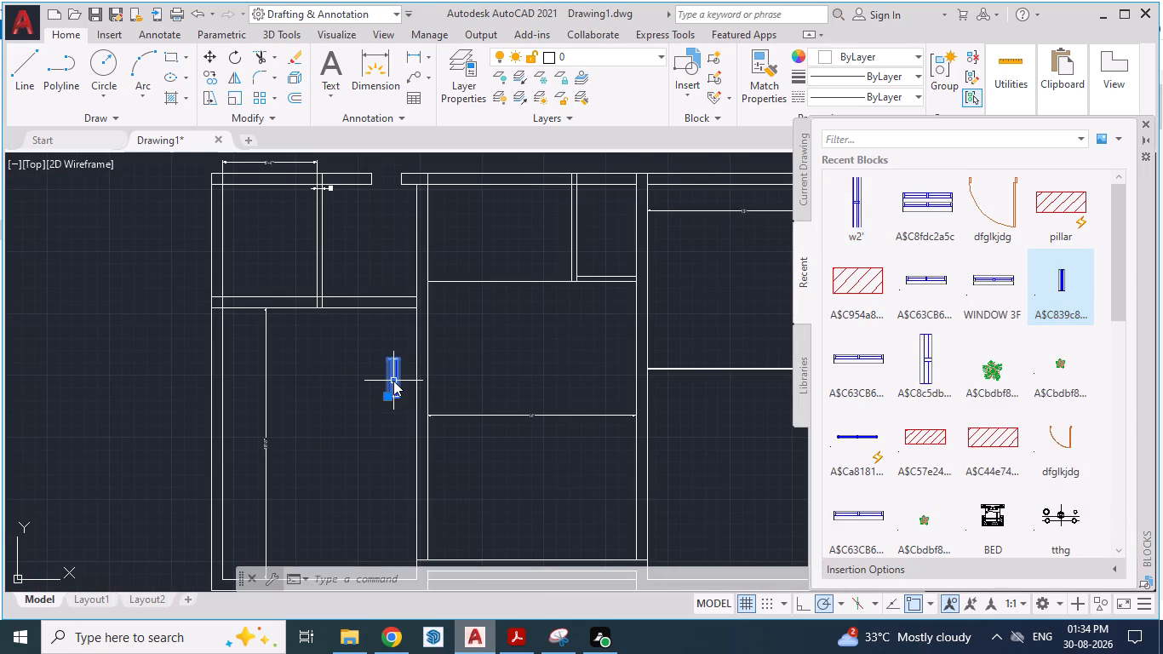
scroll(397, 414, up, 2)
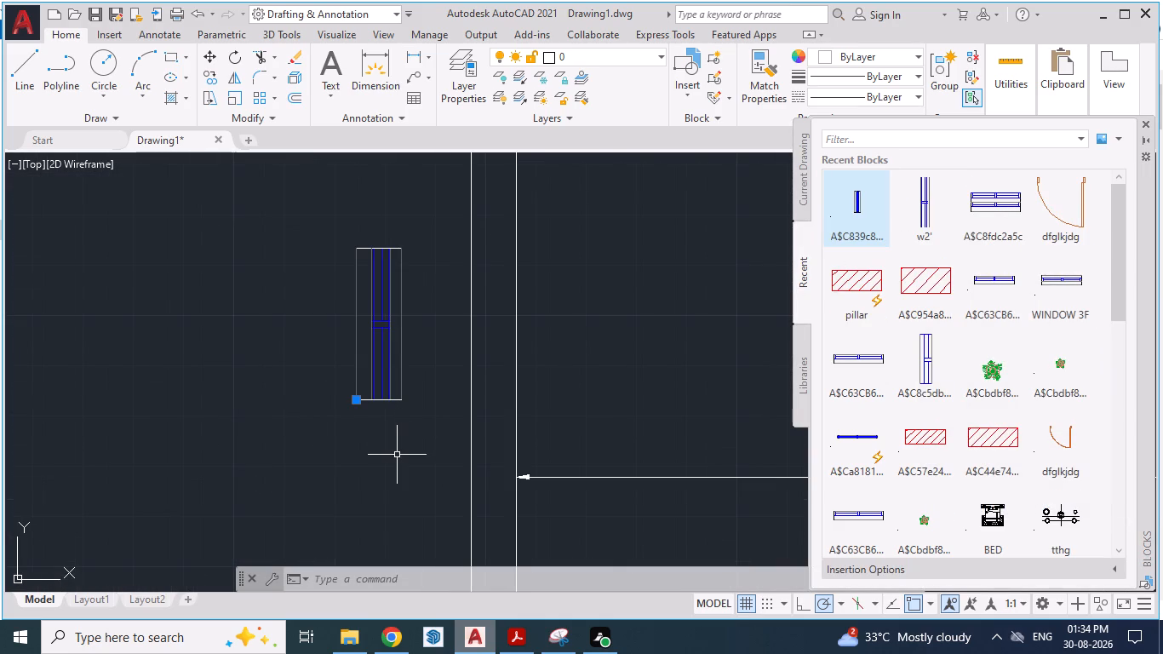
key(Escape)
Add an aligned dimension along the long side of the inserted window block.
text(DA)
key(Return)
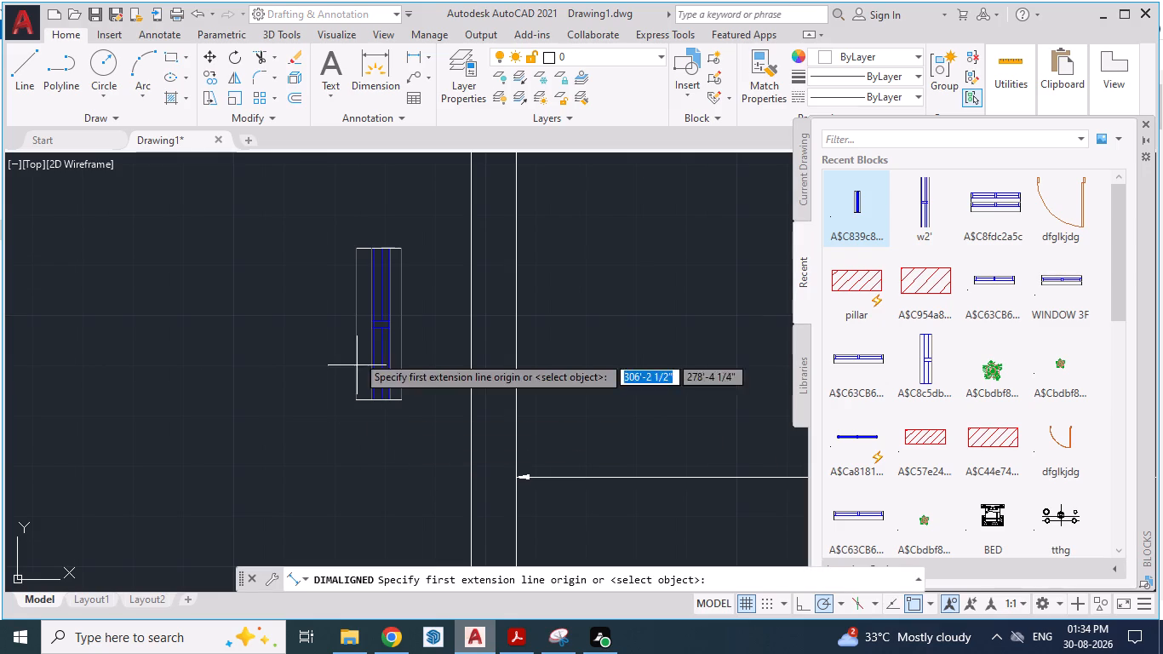
click(360, 251)
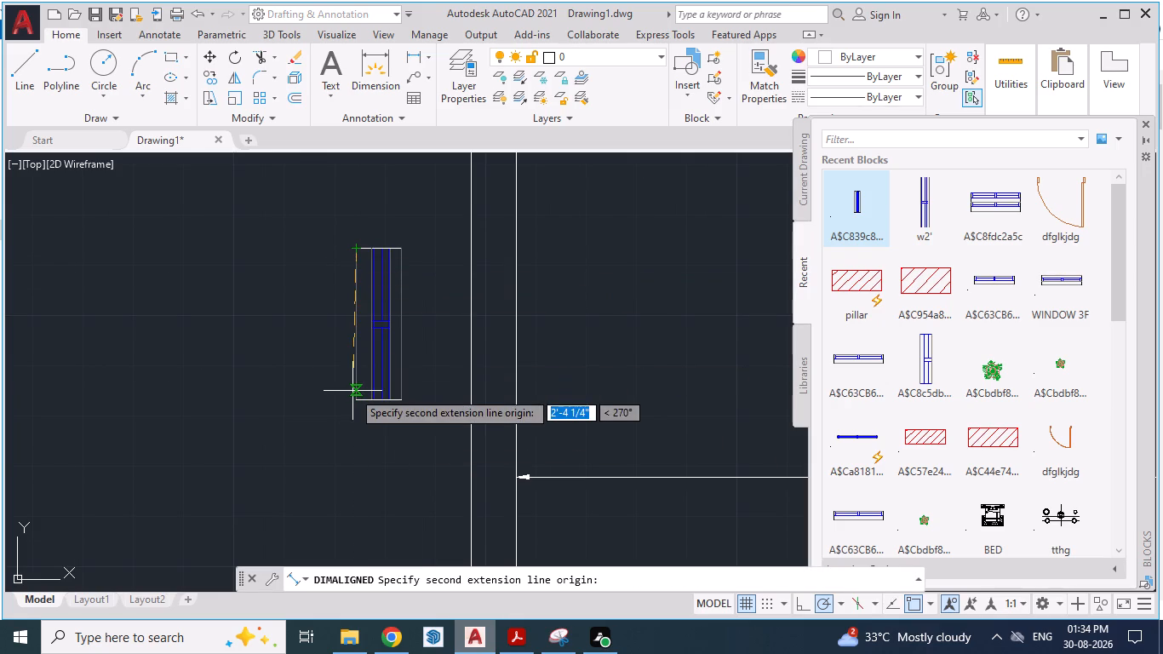
click(352, 398)
click(308, 397)
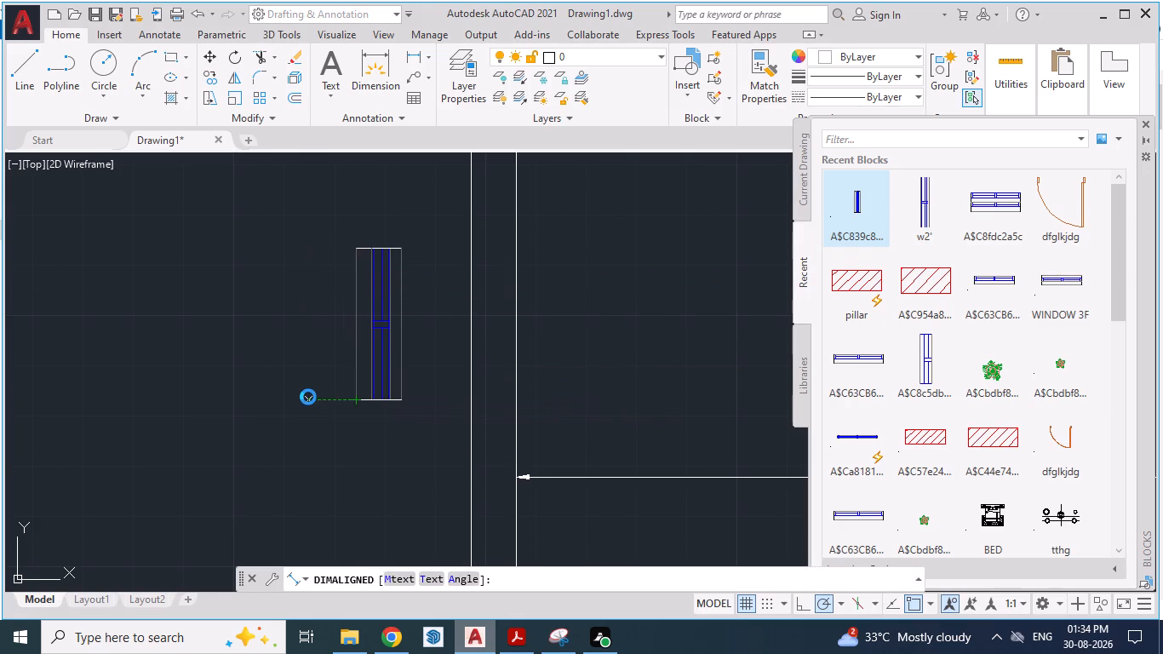
Browse the recent blocks for another window block for the toilet opening.
scroll(338, 435, down, 1)
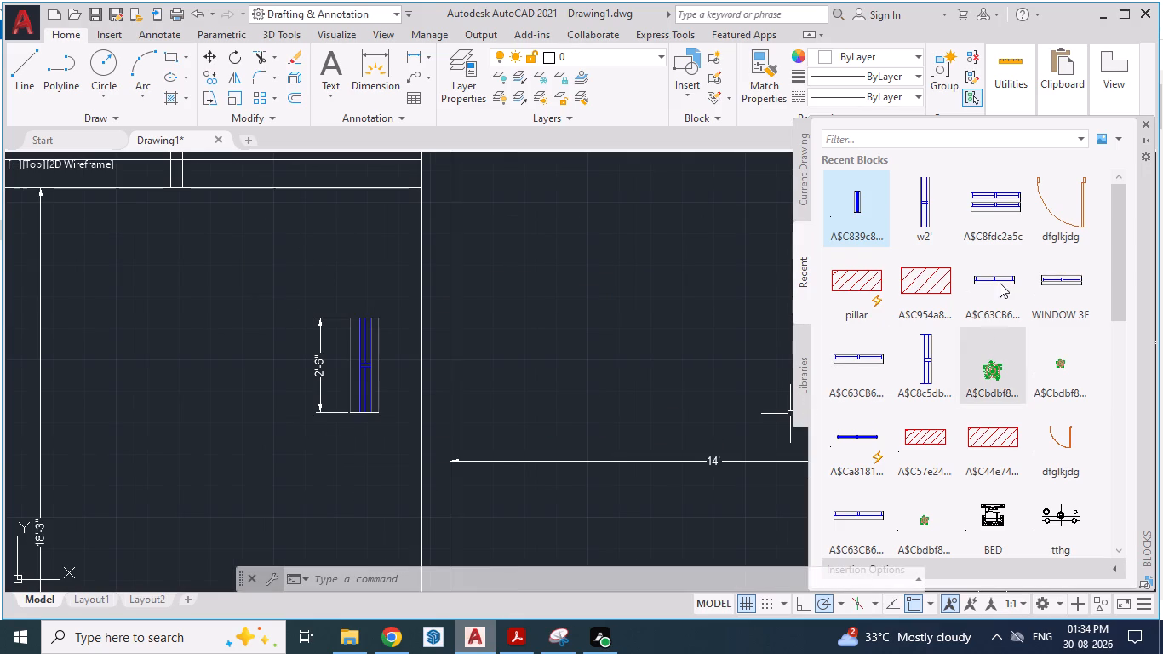
scroll(1000, 270, up, 2)
scroll(962, 313, down, 3)
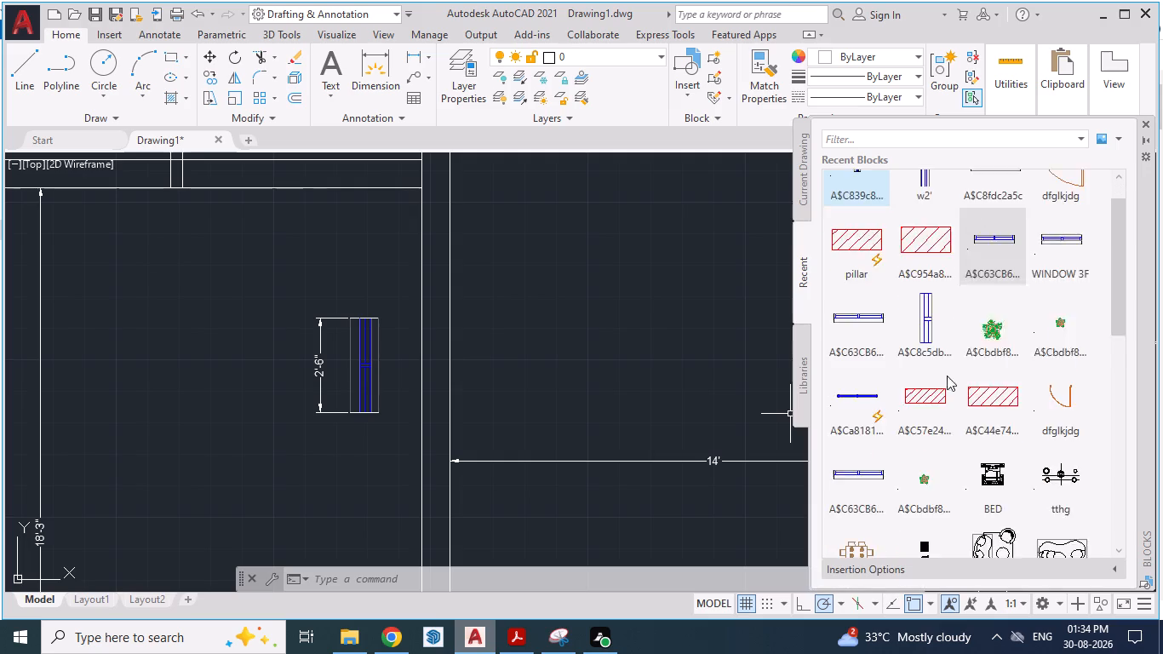
scroll(942, 387, down, 17)
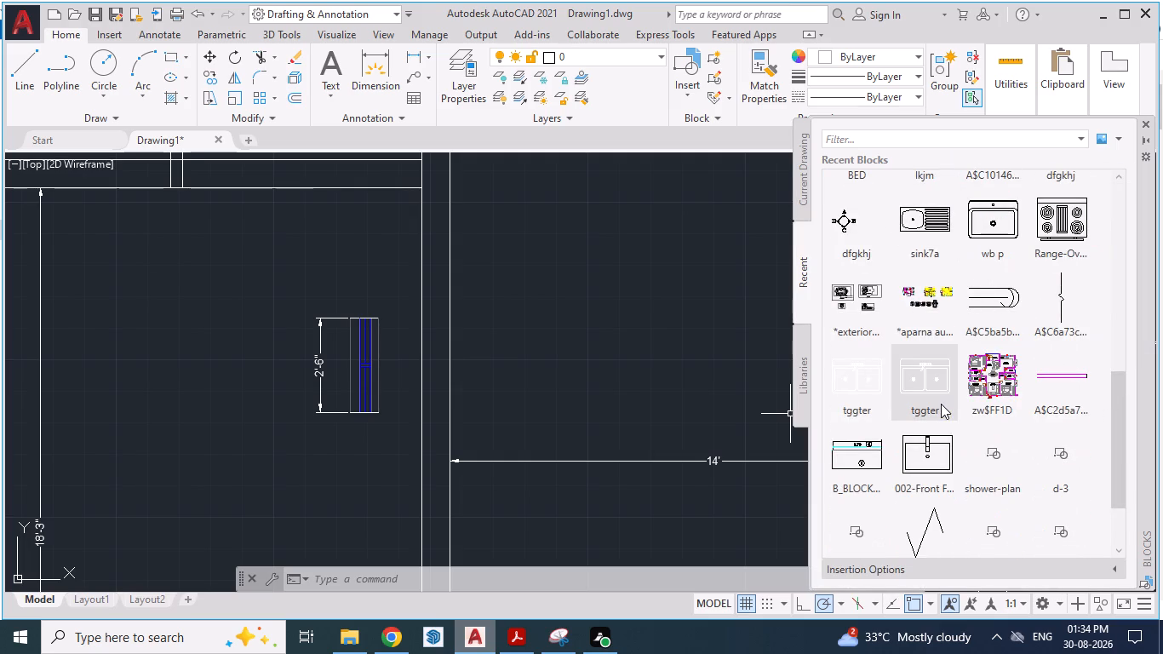
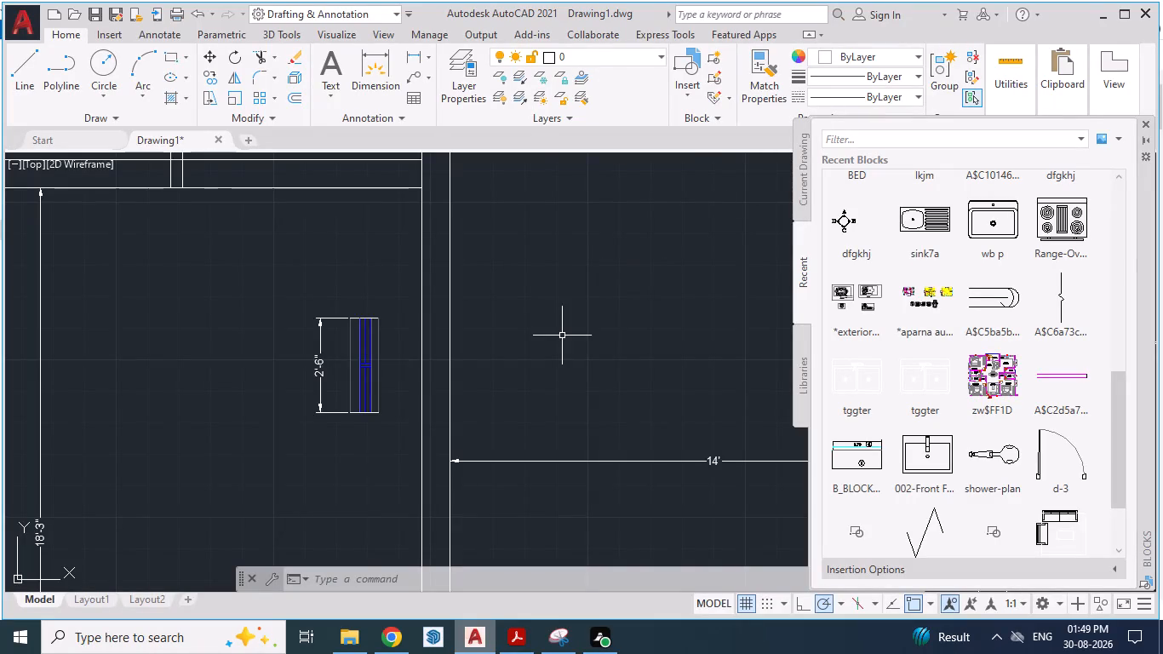
Insert the recent horizontal window block A$C63CB6BFC inside the room with the 14' dimension, above the dimension line.
scroll(468, 376, down, 1)
scroll(939, 255, up, 12)
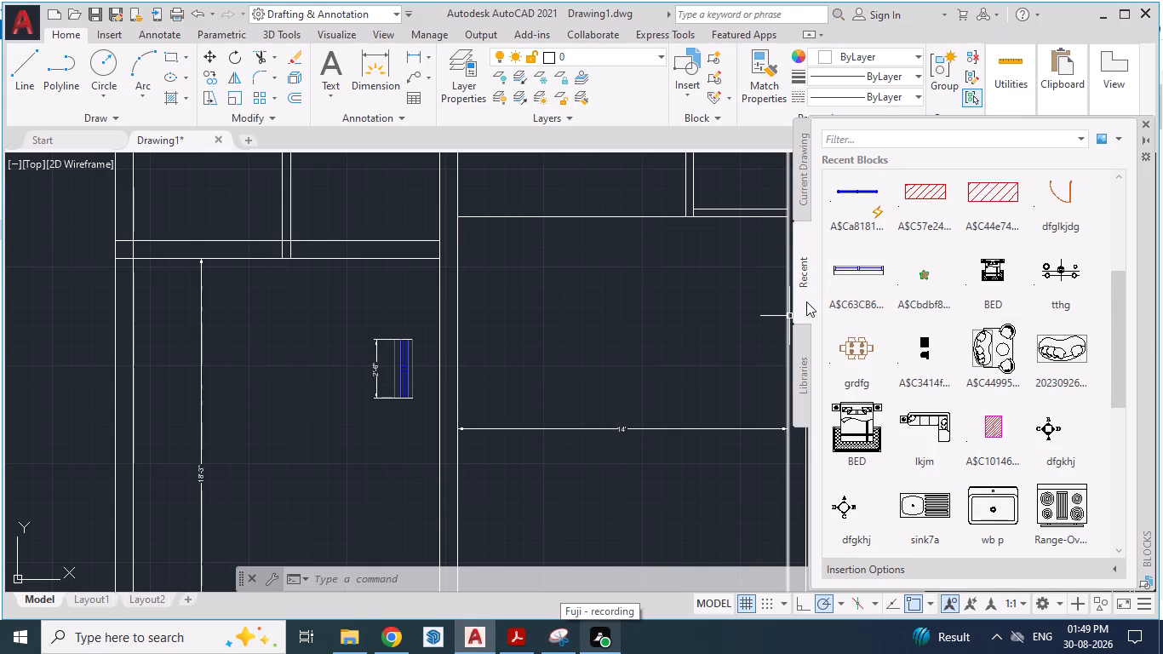
scroll(913, 256, up, 6)
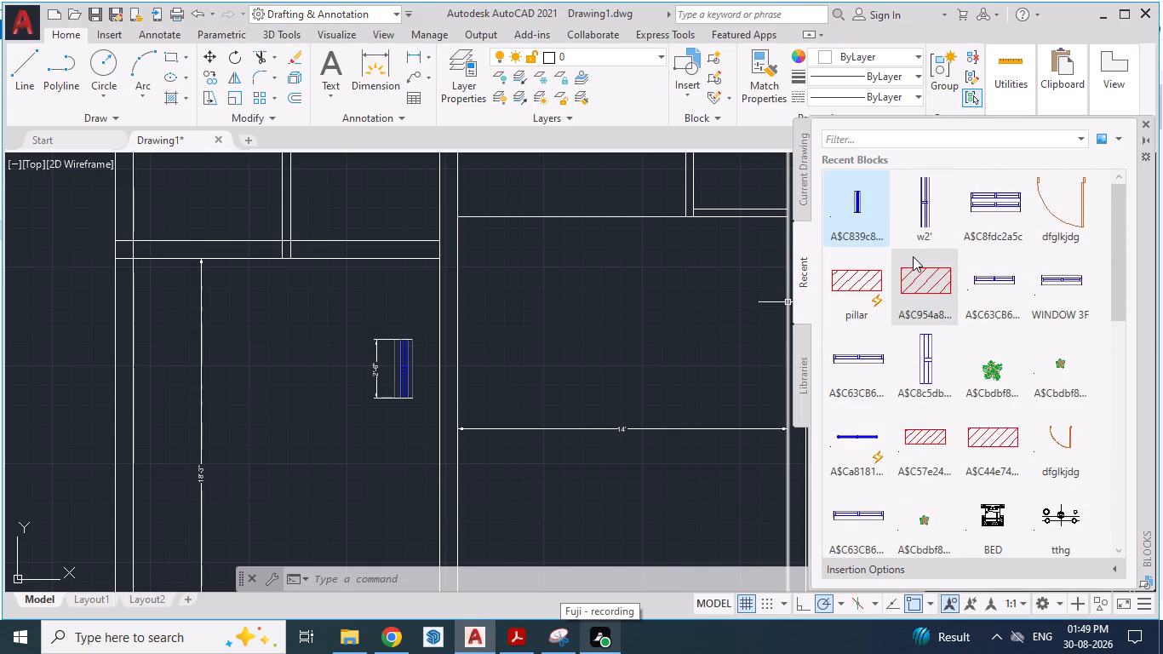
drag(988, 282, 959, 290)
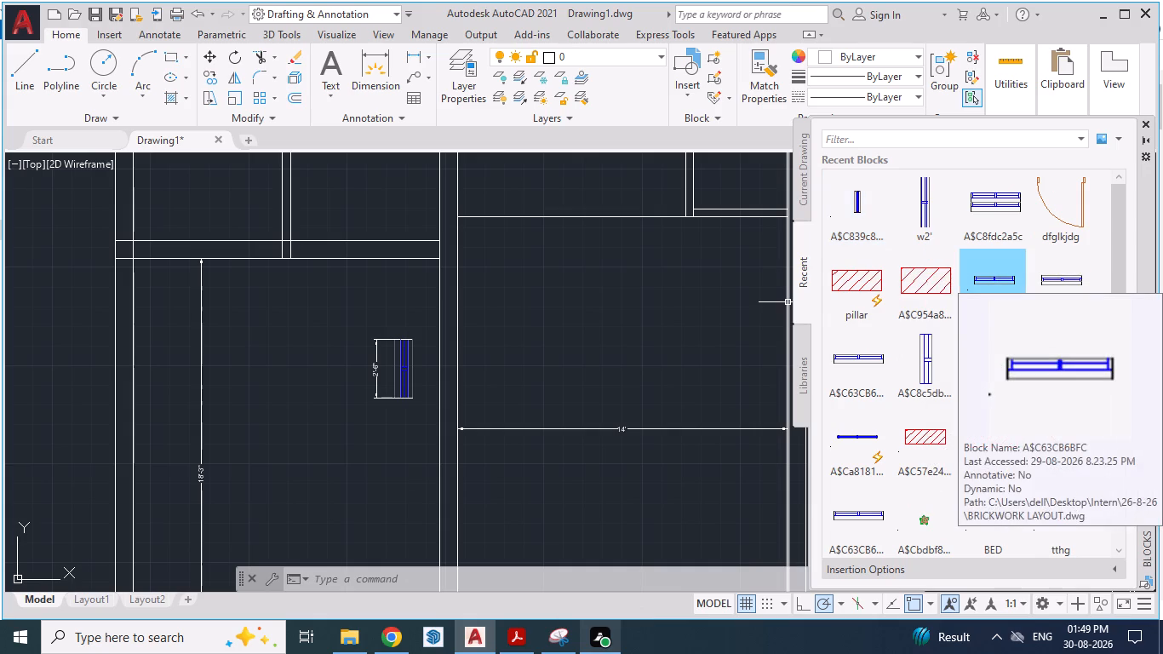
drag(959, 290, 589, 341)
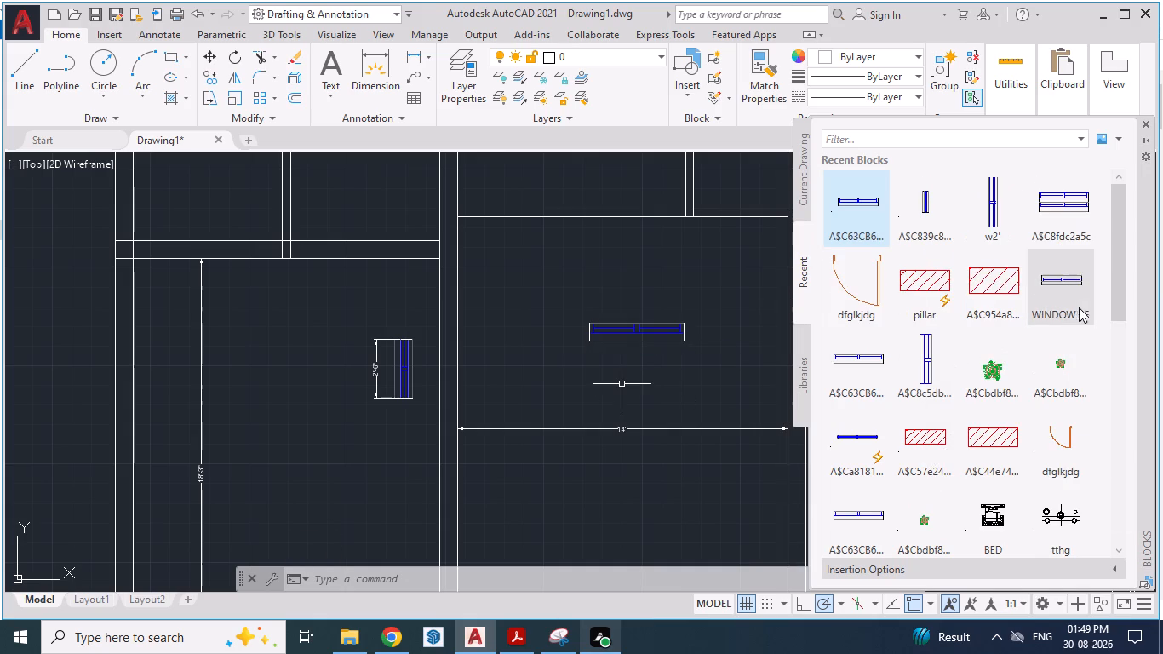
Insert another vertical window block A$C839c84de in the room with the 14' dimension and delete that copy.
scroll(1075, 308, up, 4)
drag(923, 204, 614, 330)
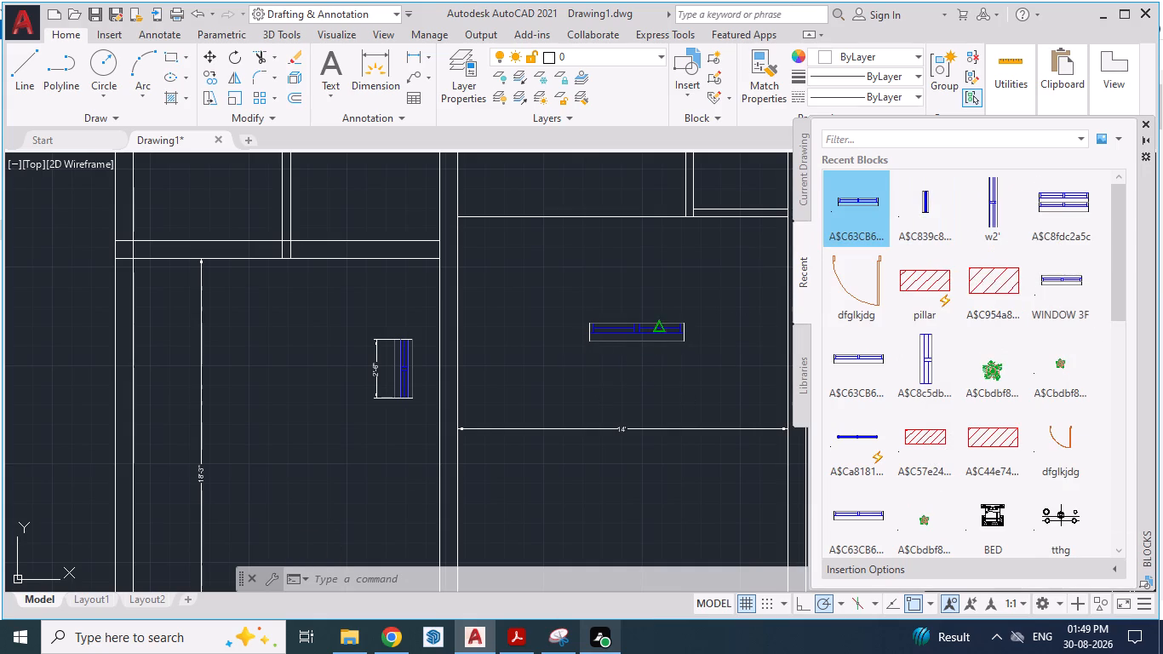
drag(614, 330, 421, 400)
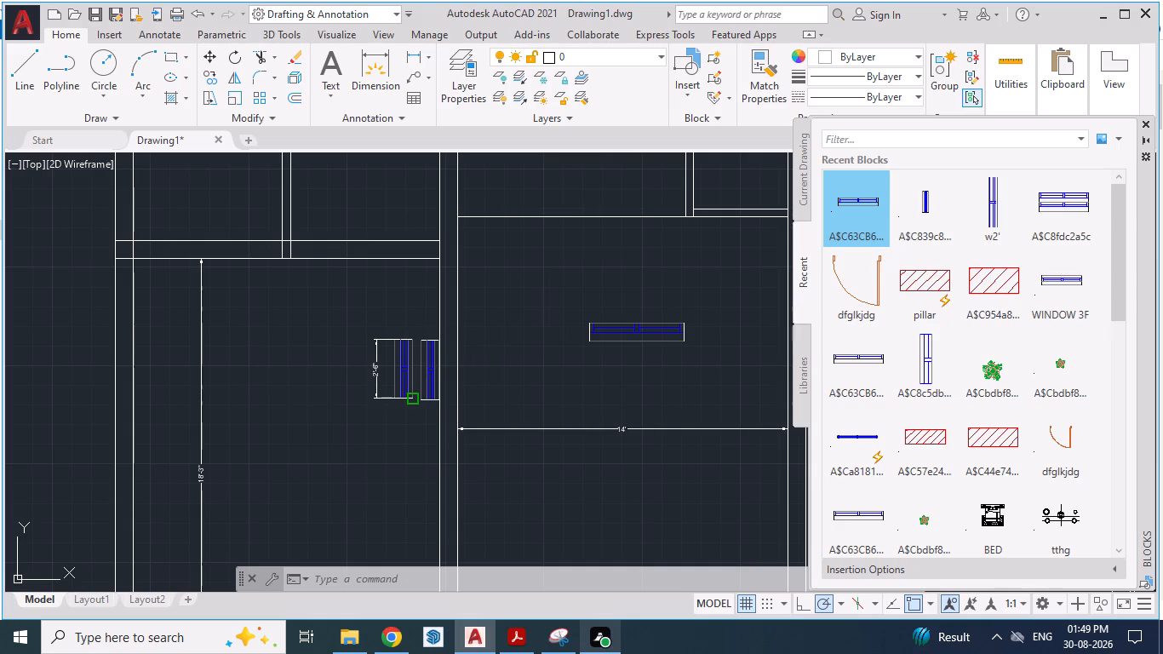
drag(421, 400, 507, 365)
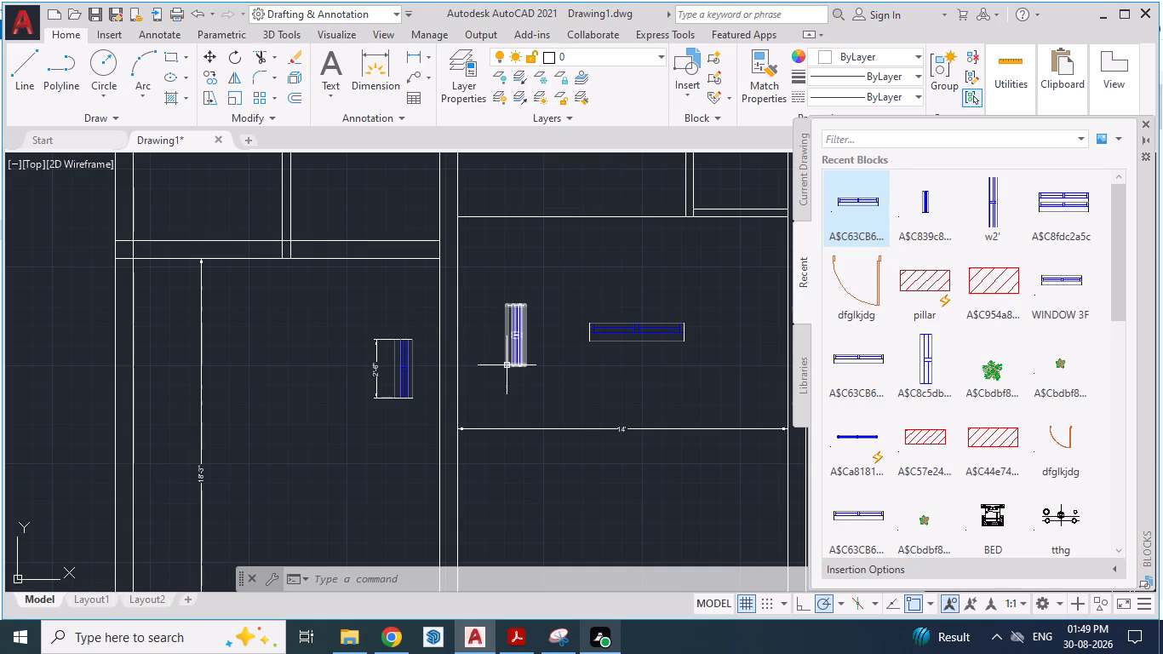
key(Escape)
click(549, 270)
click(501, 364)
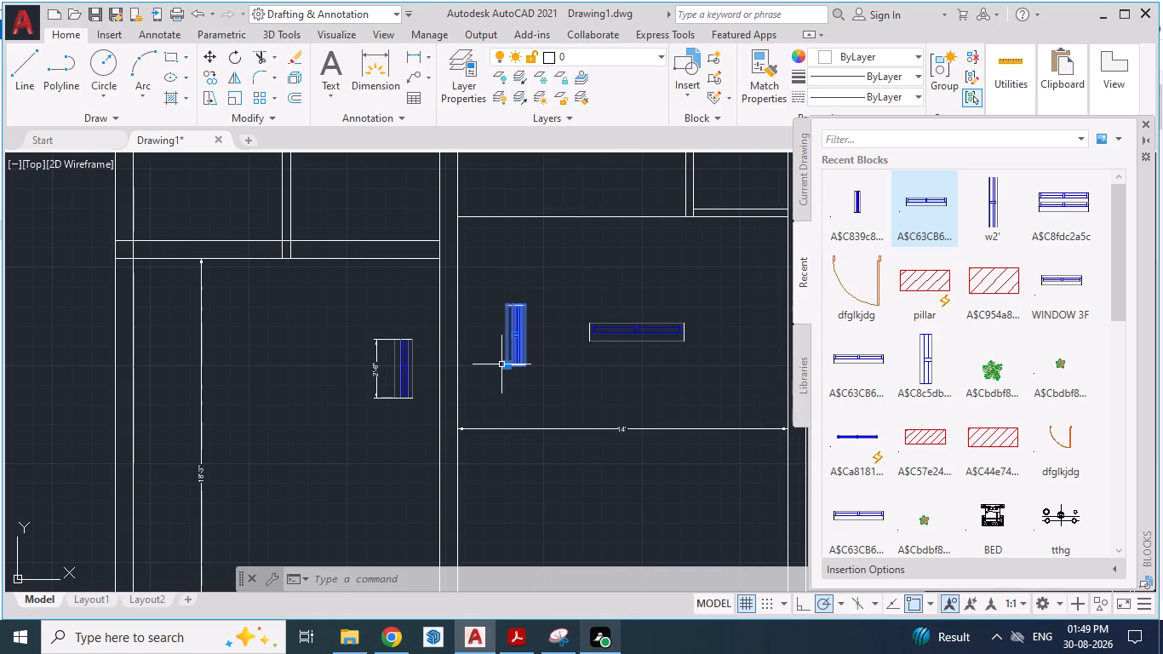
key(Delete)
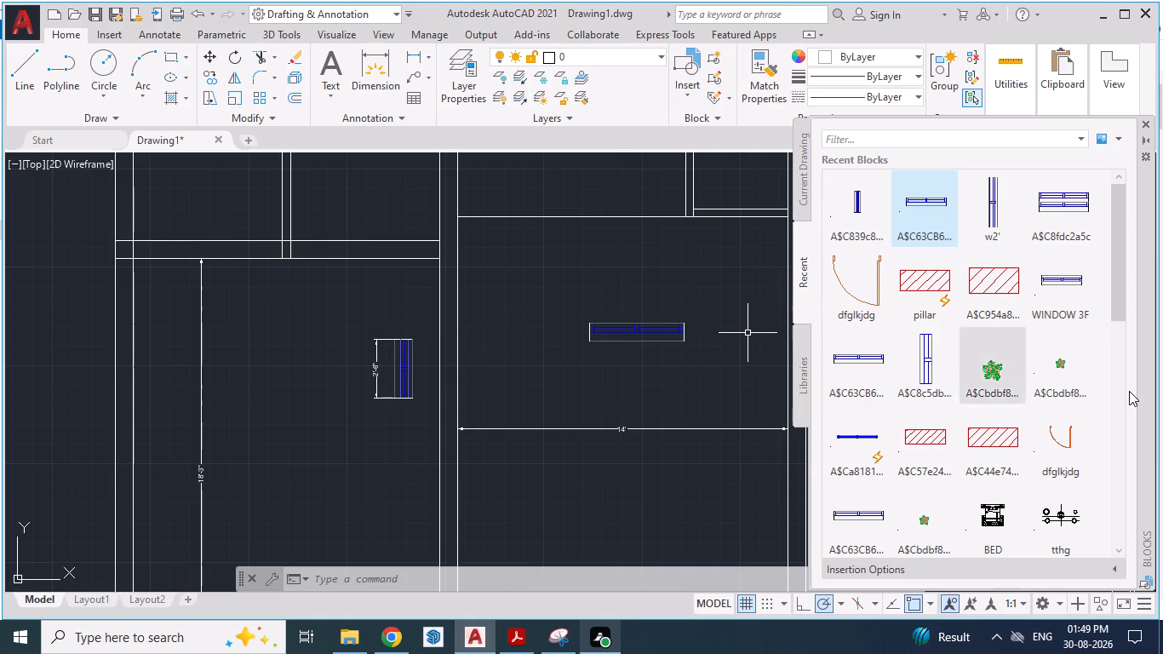
Browse the recent blocks again for another window block that could suit the toilet opening.
scroll(1025, 388, down, 9)
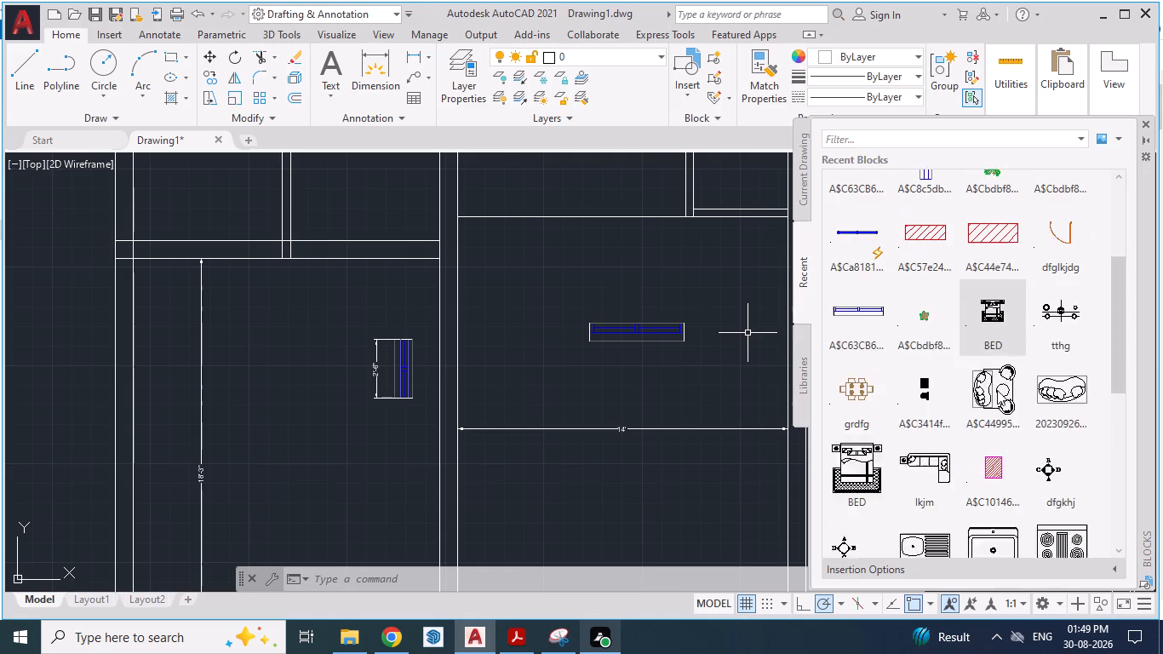
scroll(997, 390, down, 10)
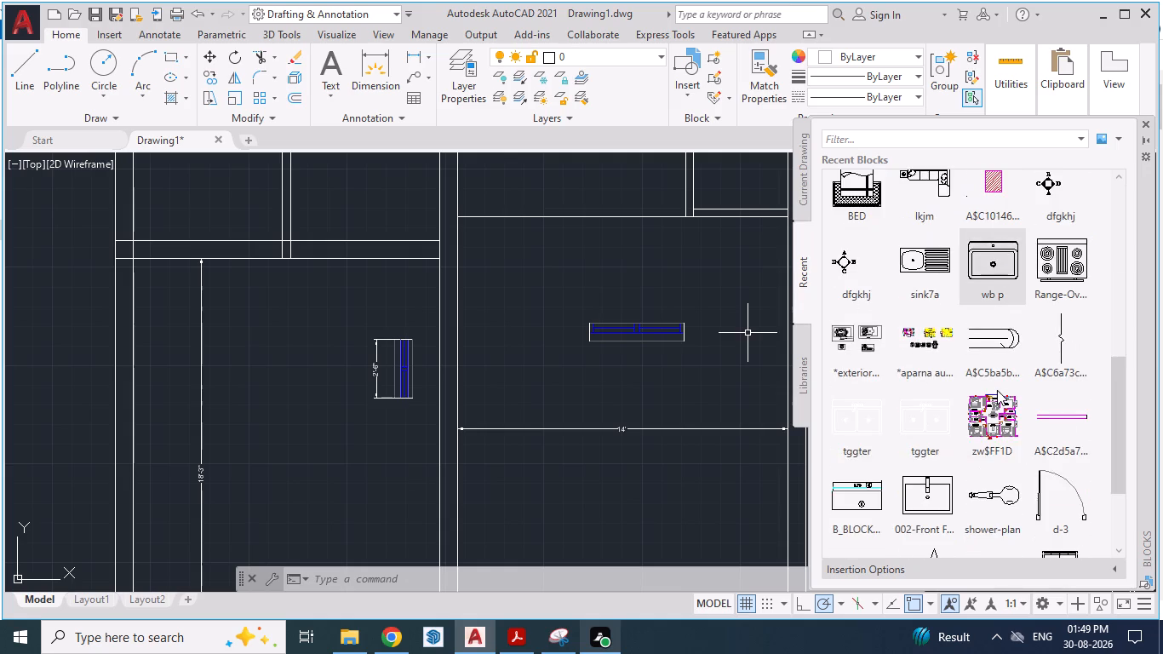
scroll(997, 390, down, 8)
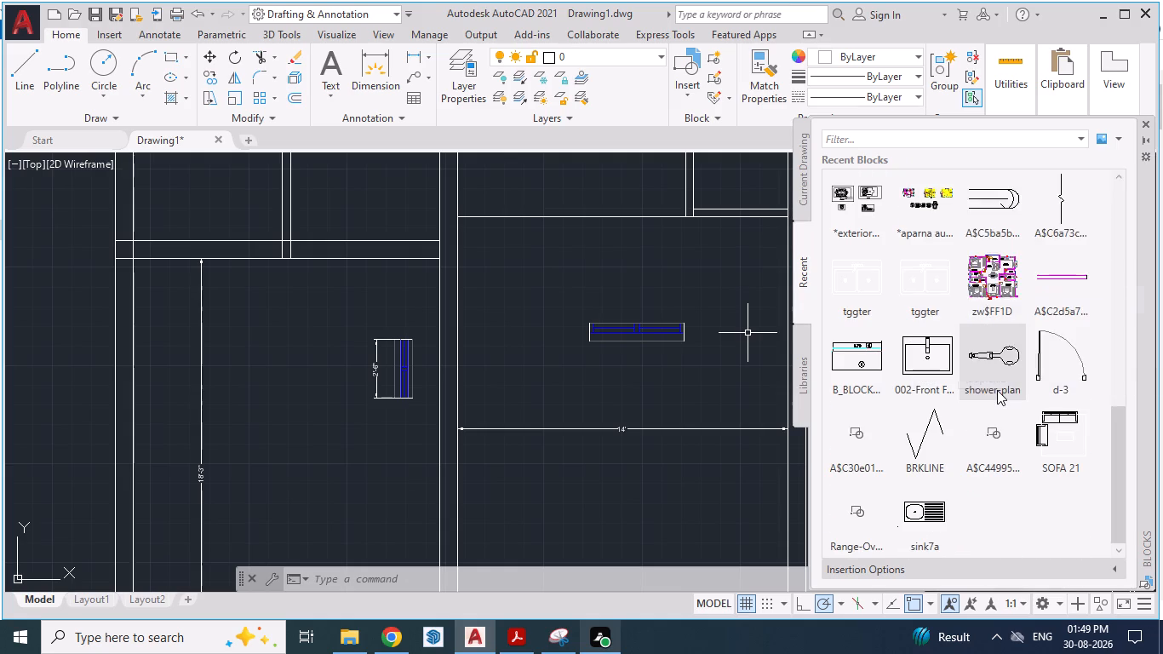
scroll(997, 390, down, 2)
scroll(997, 390, up, 20)
scroll(993, 382, up, 6)
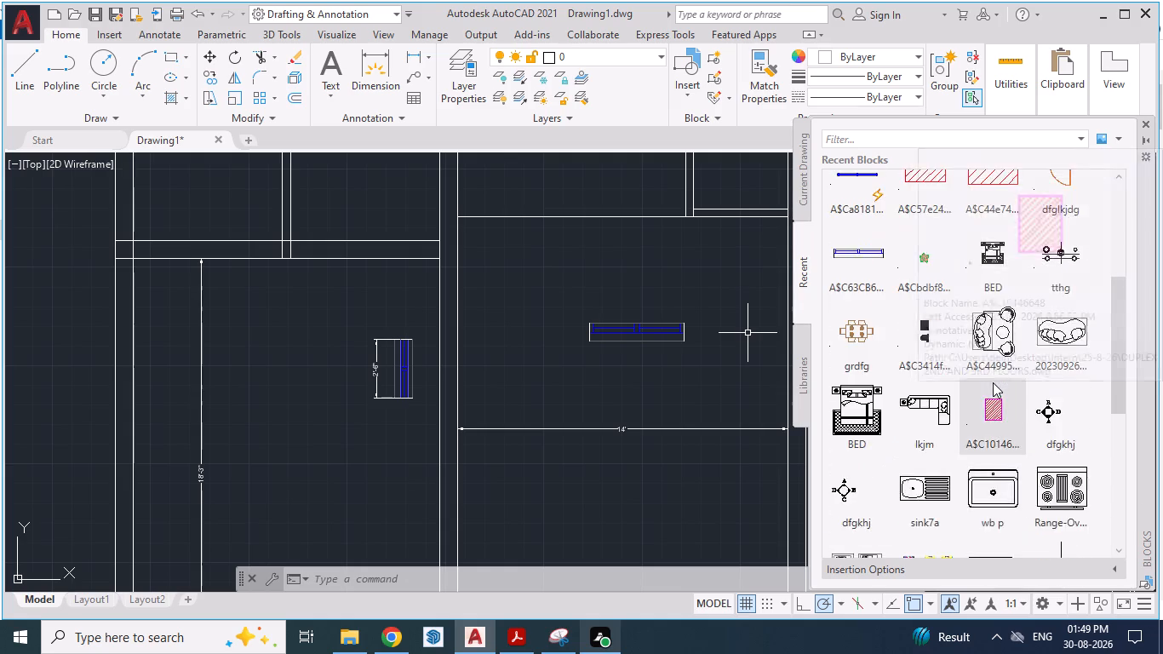
scroll(993, 382, up, 13)
scroll(933, 278, up, 3)
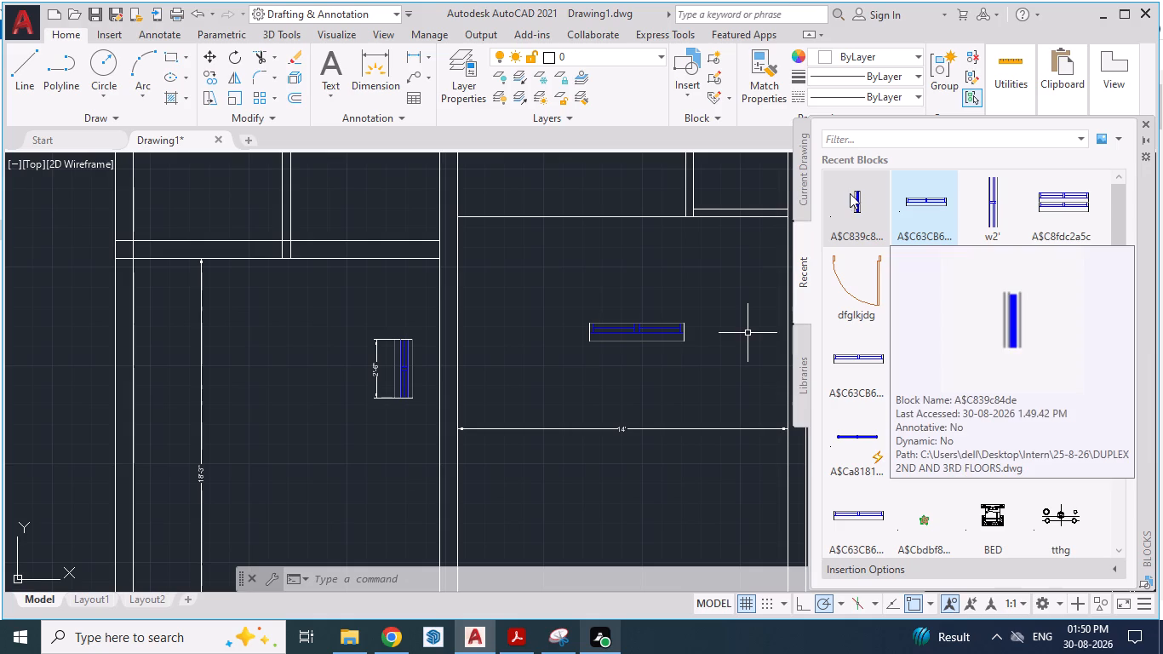
drag(856, 200, 831, 241)
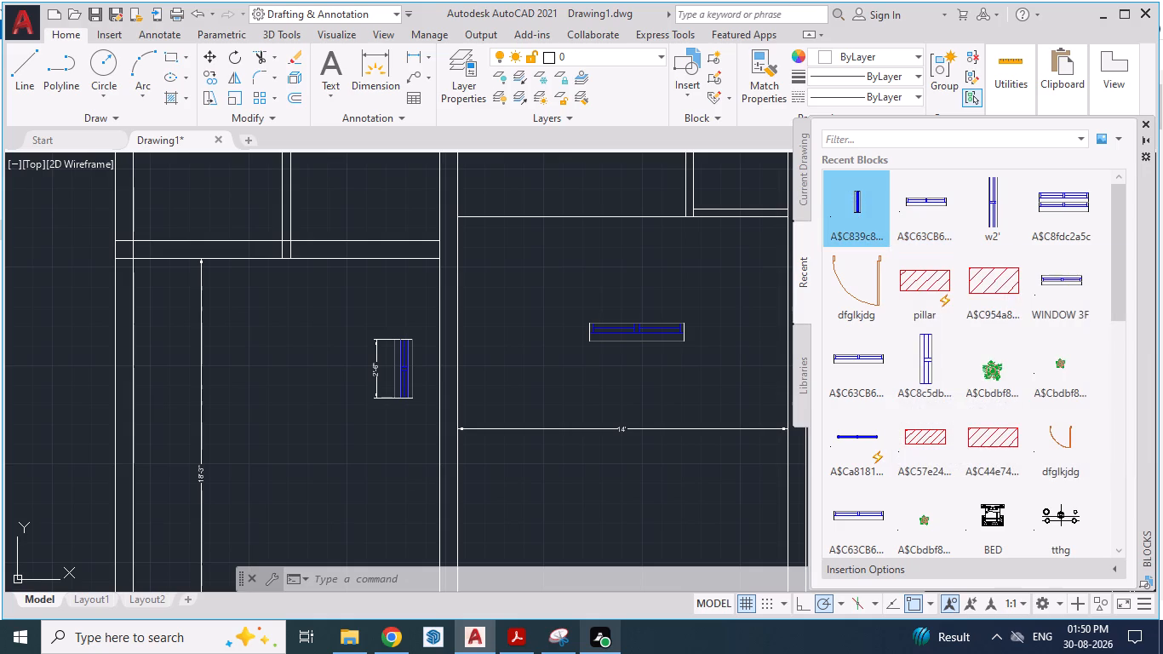
drag(831, 241, 858, 308)
scroll(934, 301, up, 4)
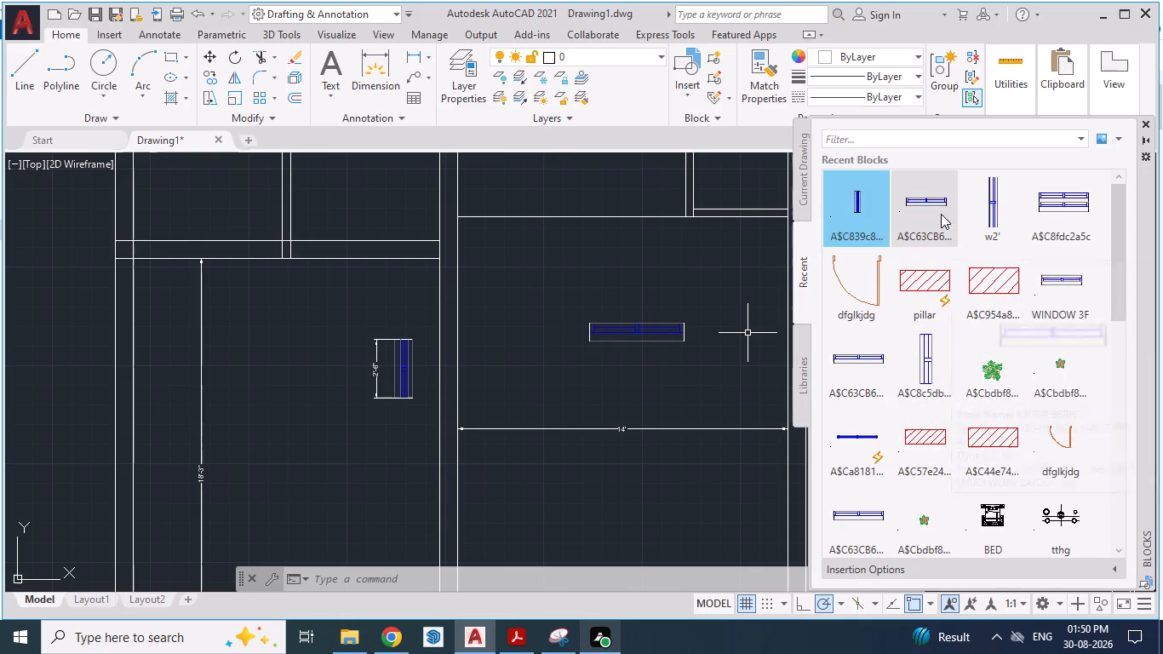
scroll(960, 215, up, 5)
Insert the recent w2' window block and look for it in the wider area around the floor plan.
drag(992, 198, 548, 343)
scroll(669, 322, down, 3)
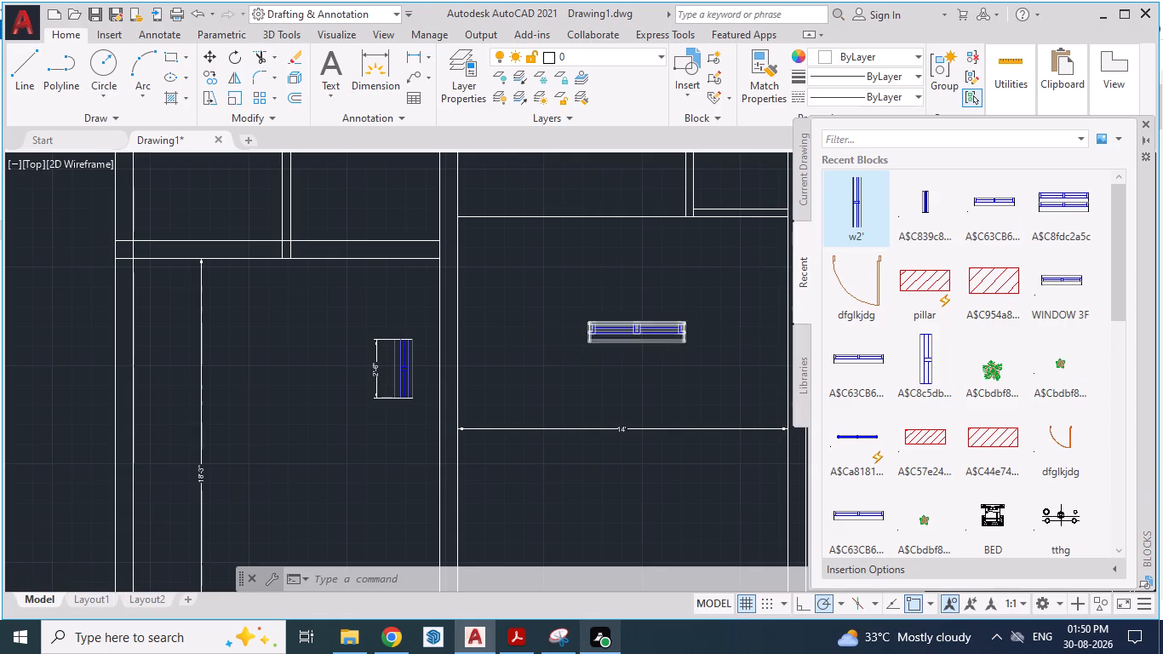
scroll(669, 322, down, 5)
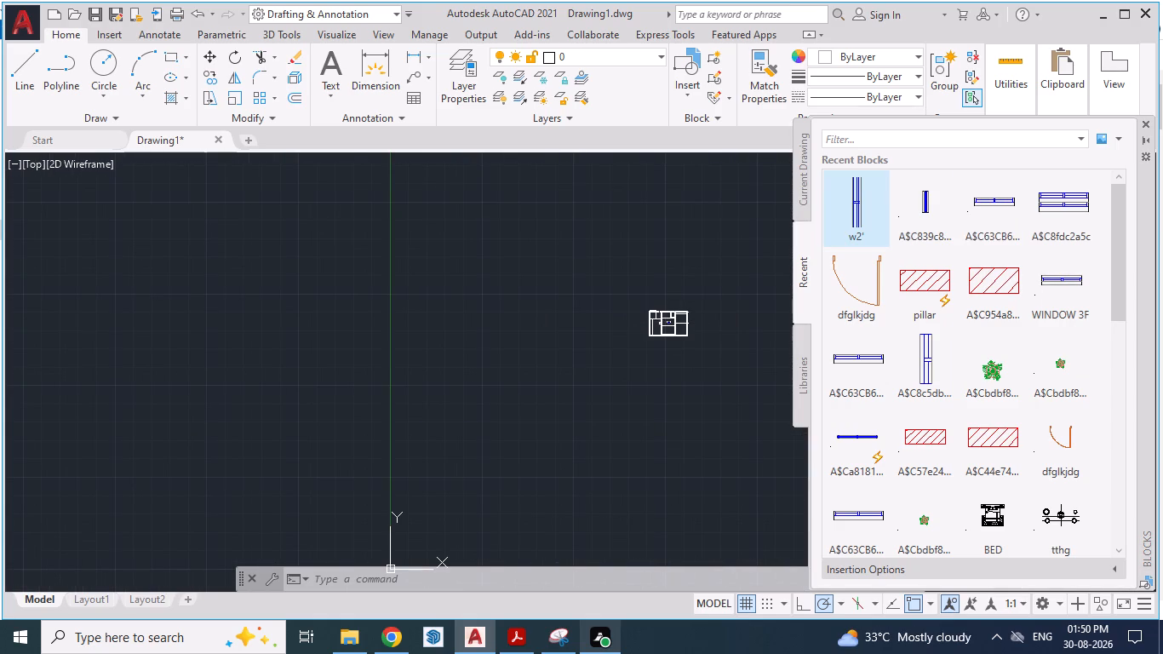
click(607, 170)
click(31, 546)
scroll(222, 330, down, 3)
click(696, 225)
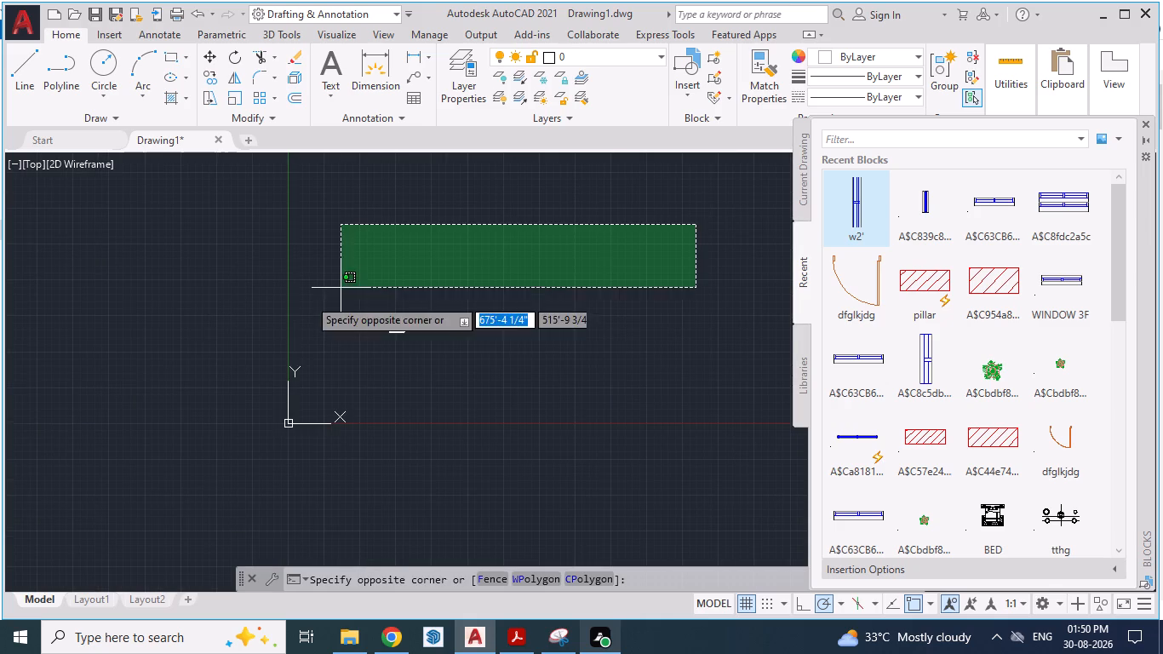
click(63, 544)
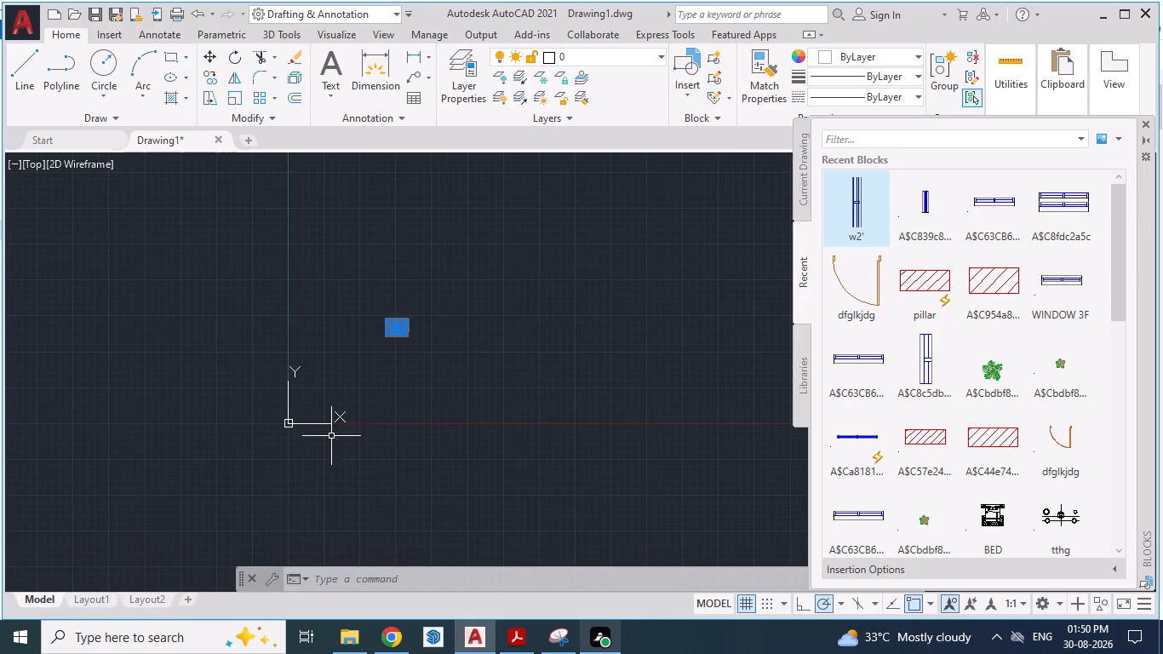
scroll(444, 415, down, 2)
key(Escape)
key(Escape)
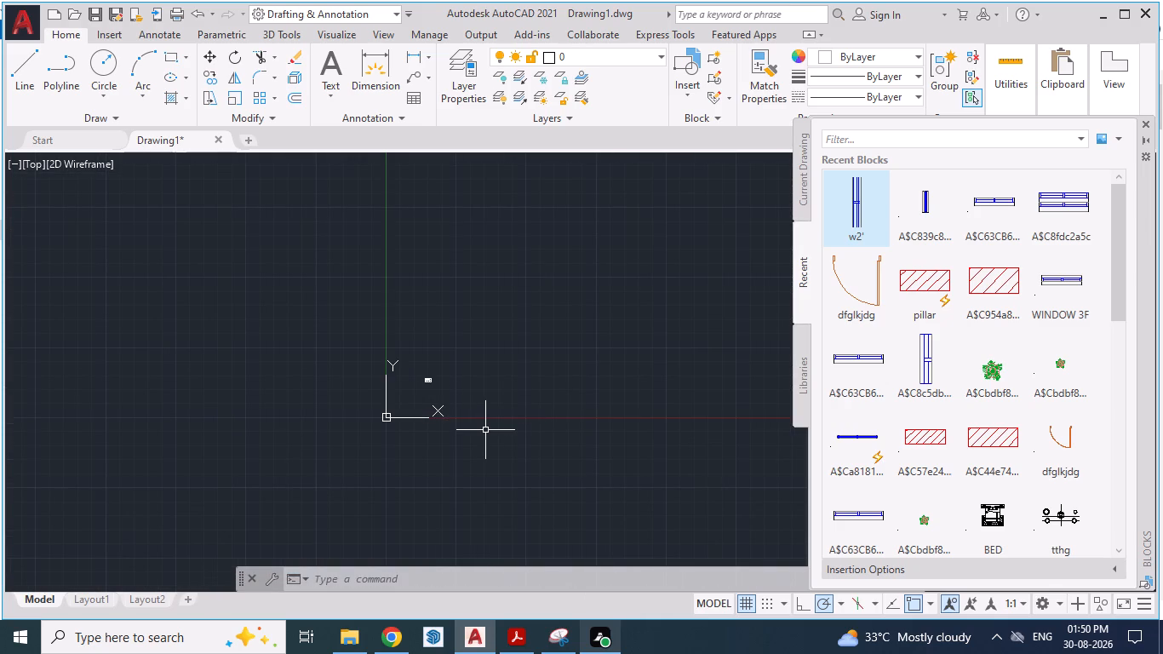
Search the drawing's full extents for the stray w2' block.
key(z)
key(Return)
key(e)
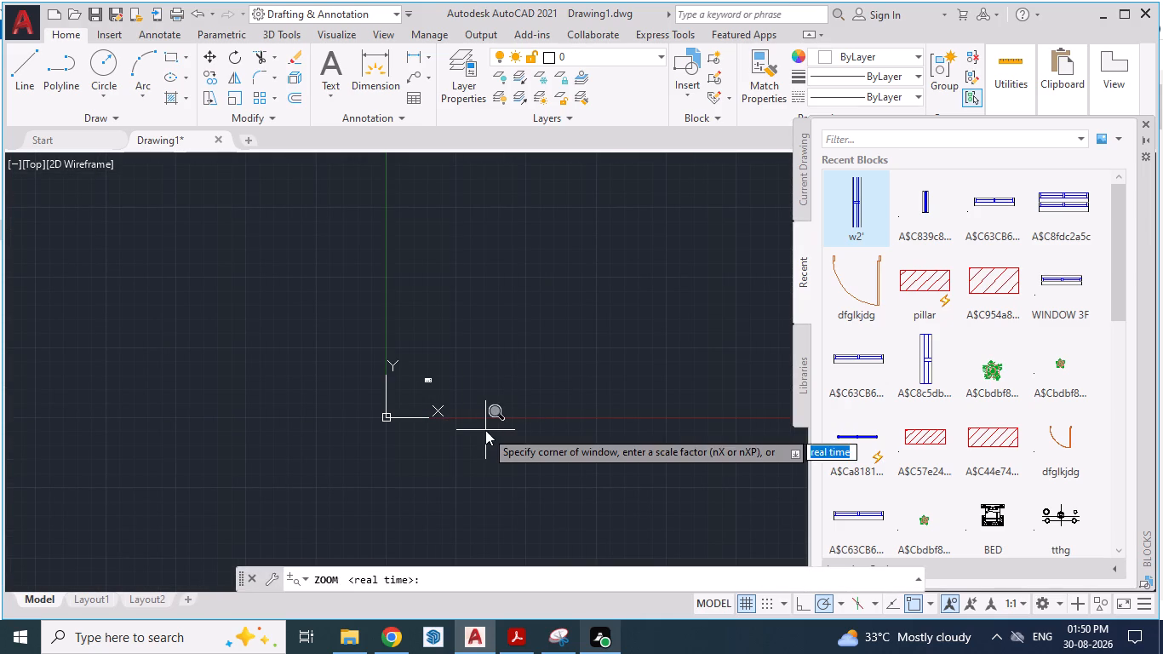
key(Return)
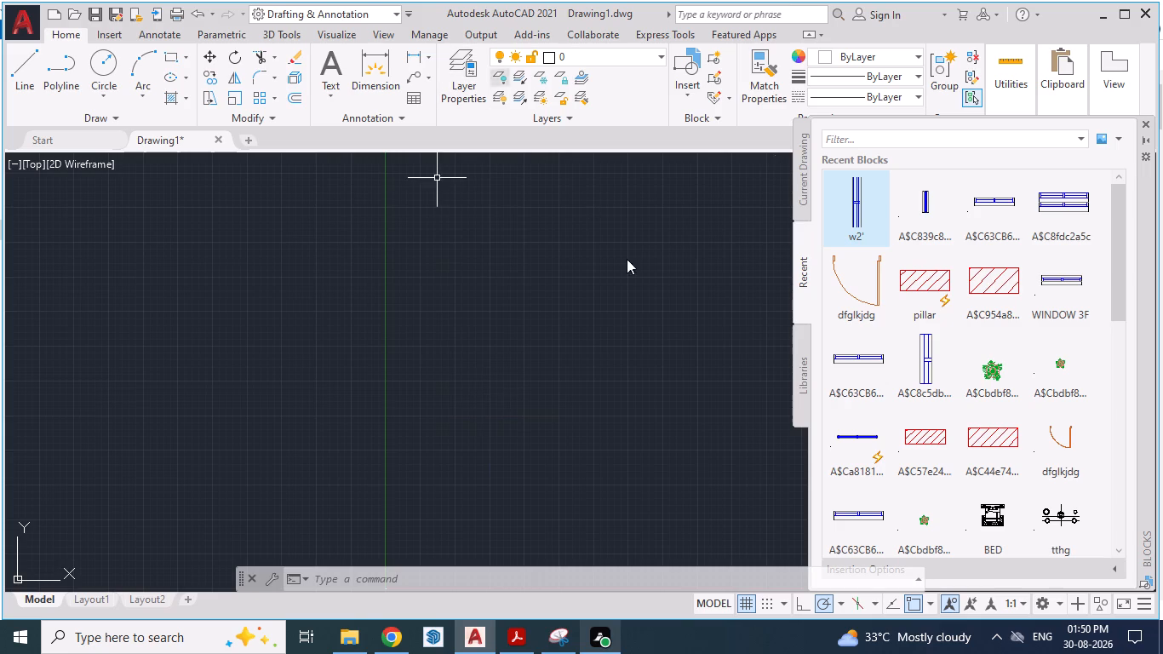
click(696, 210)
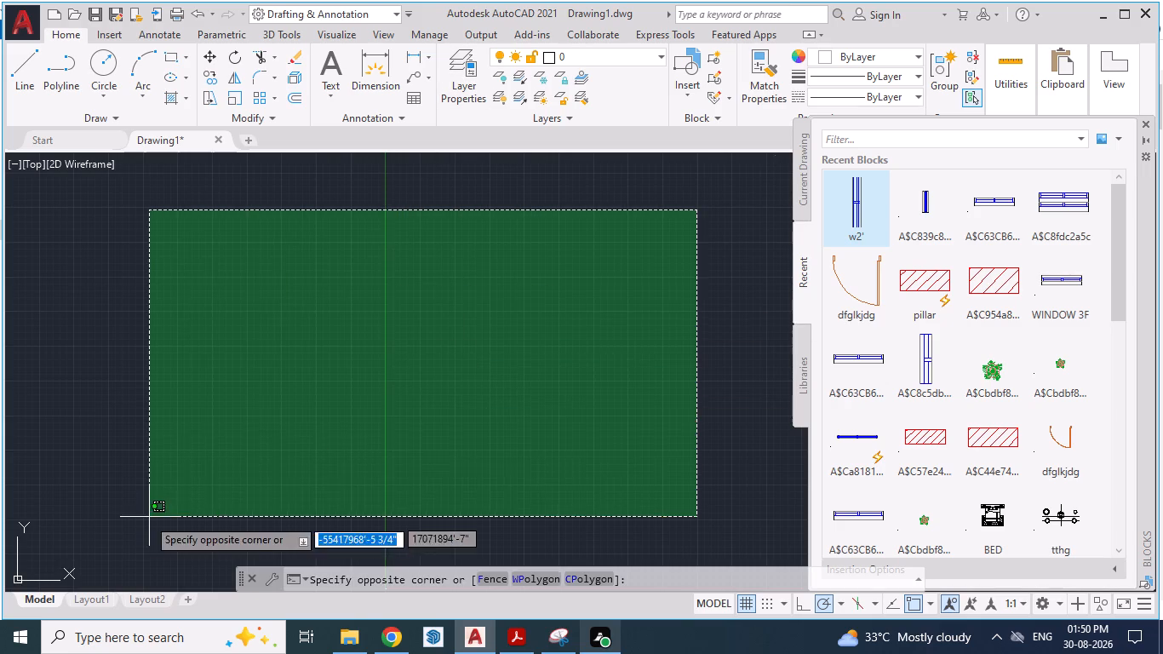
click(103, 547)
click(642, 183)
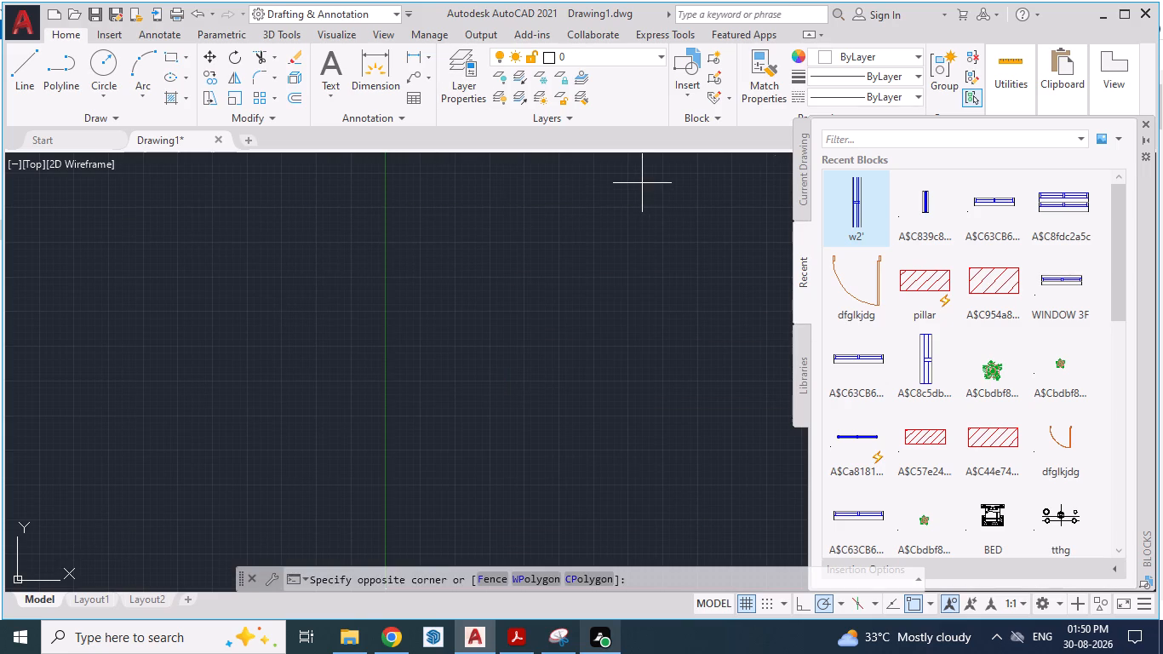
click(120, 561)
key(Escape)
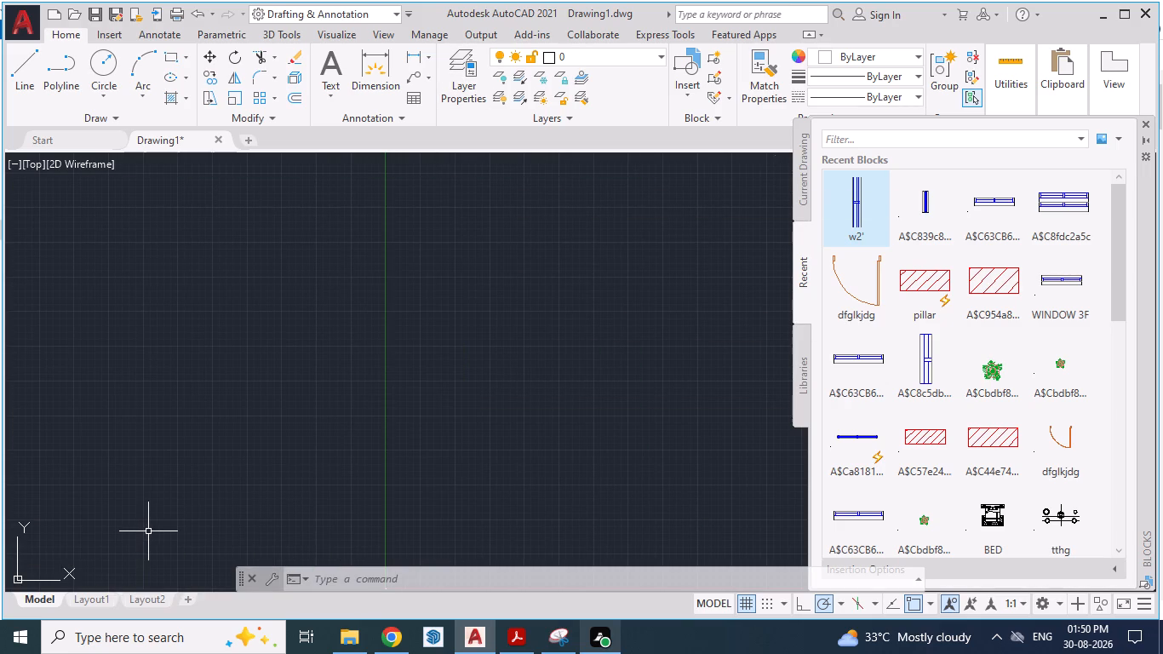
key(Escape)
Insert the w2' window block once more and view the drawing's full extents to locate it.
drag(857, 216, 501, 381)
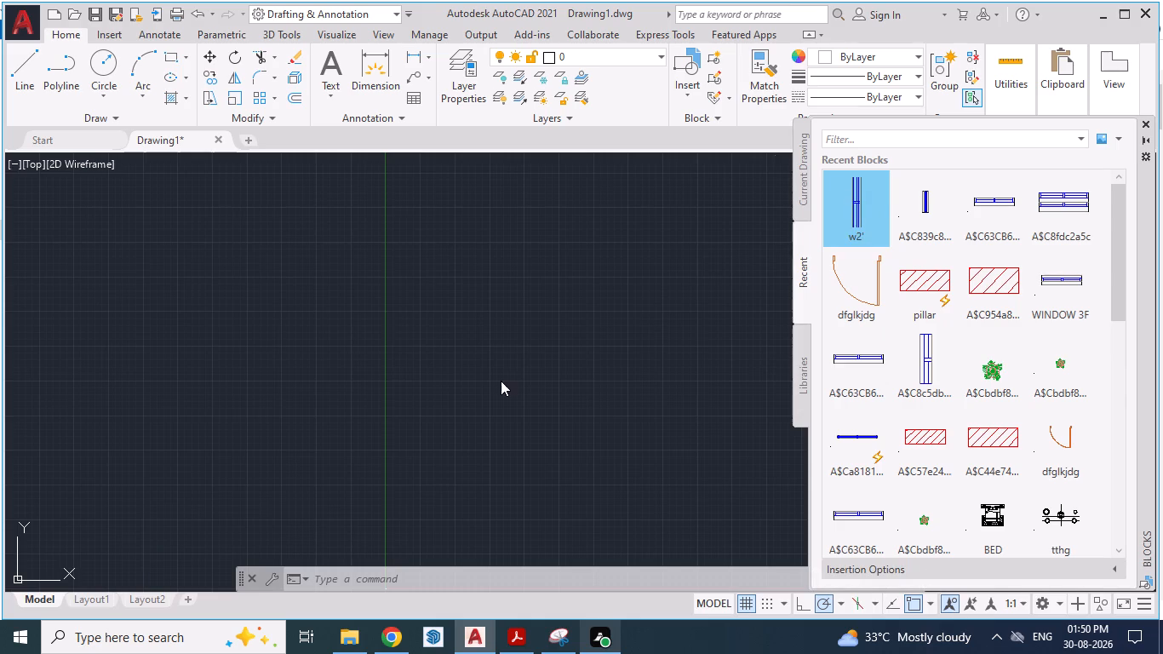
key(z)
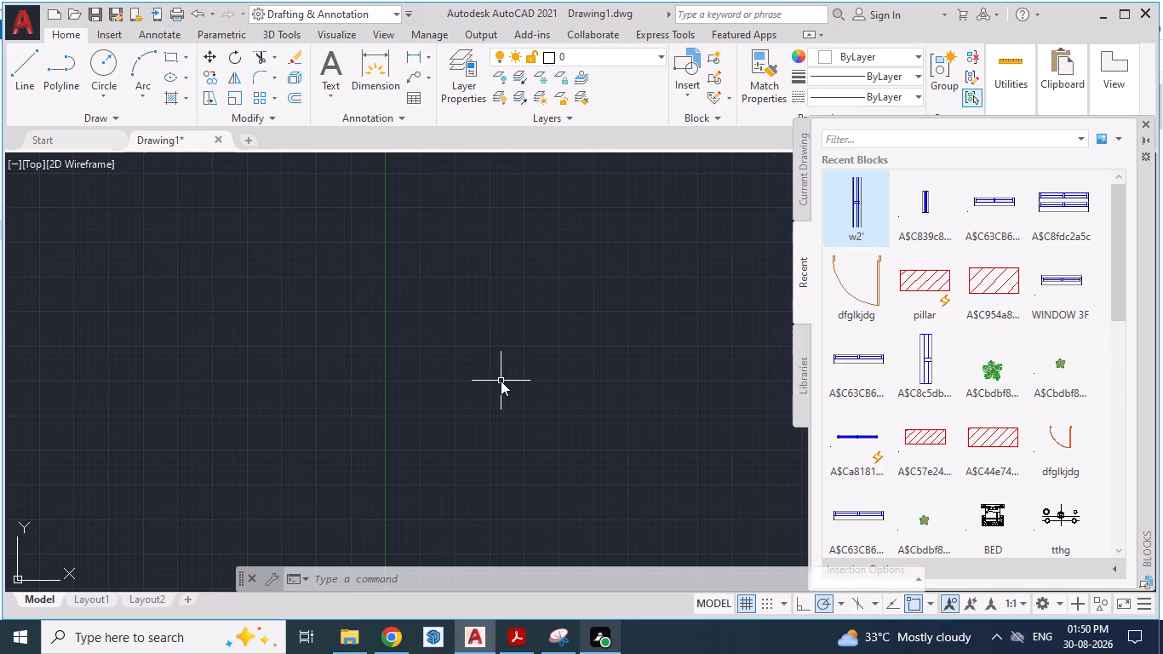
key(Return)
key(e)
key(Return)
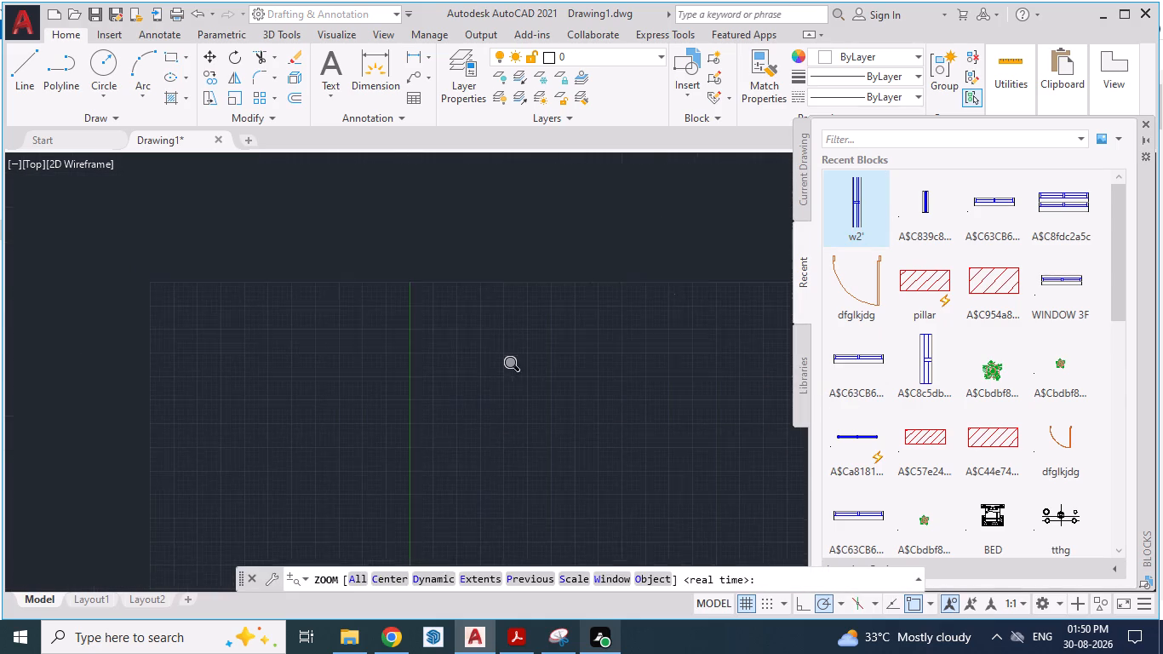
scroll(501, 381, down, 2)
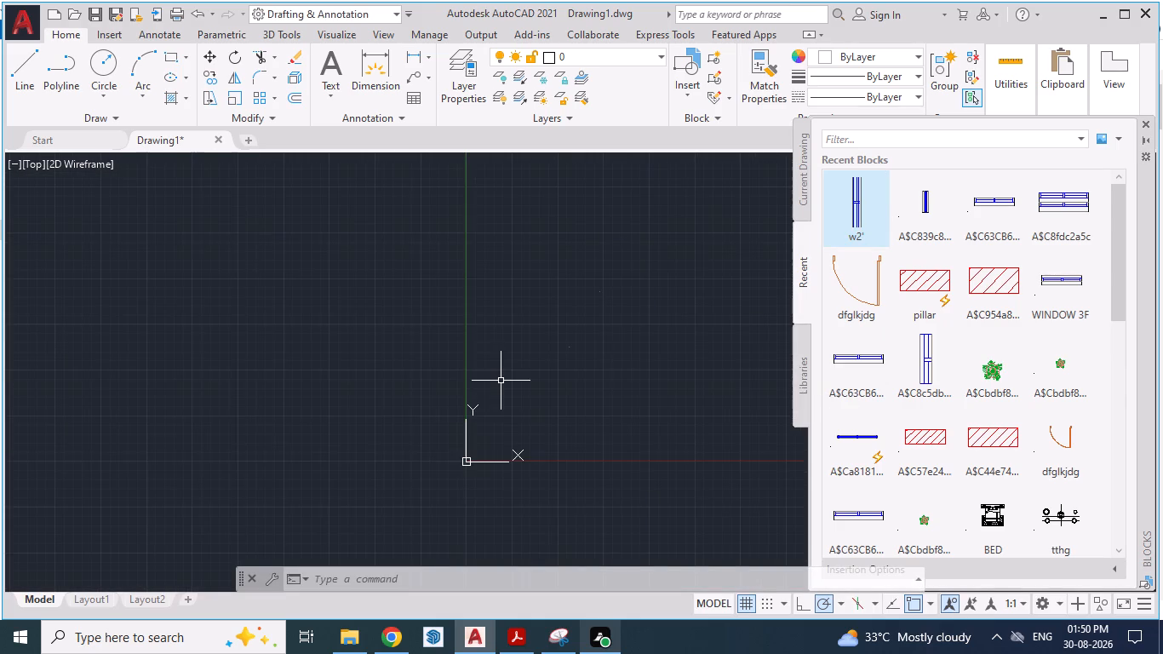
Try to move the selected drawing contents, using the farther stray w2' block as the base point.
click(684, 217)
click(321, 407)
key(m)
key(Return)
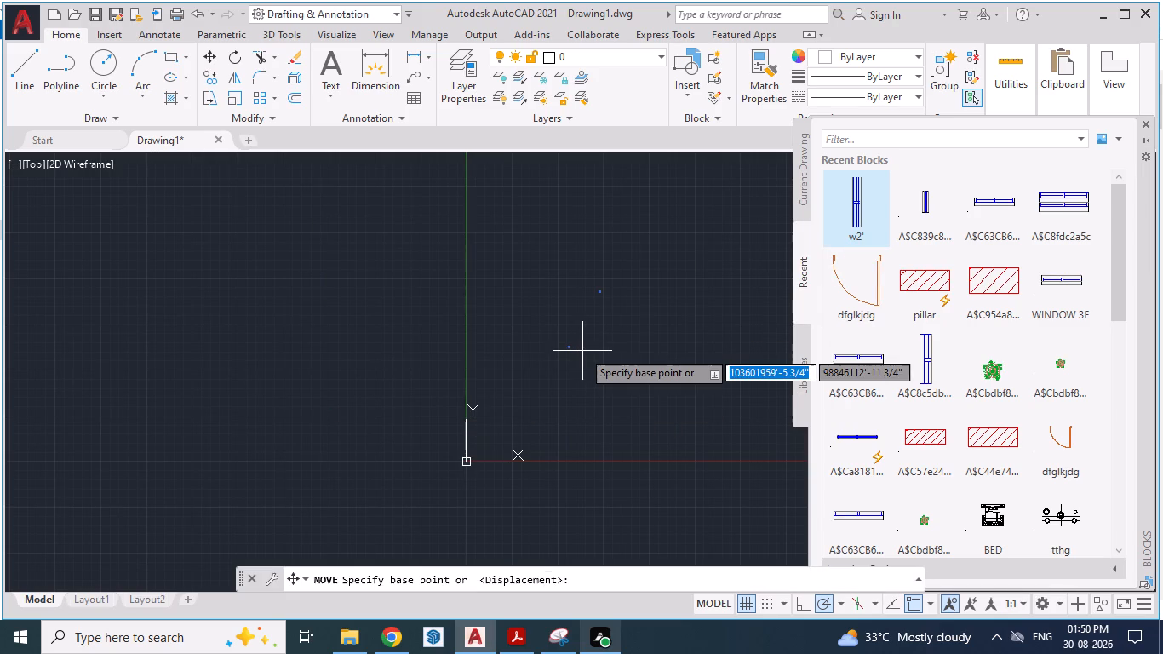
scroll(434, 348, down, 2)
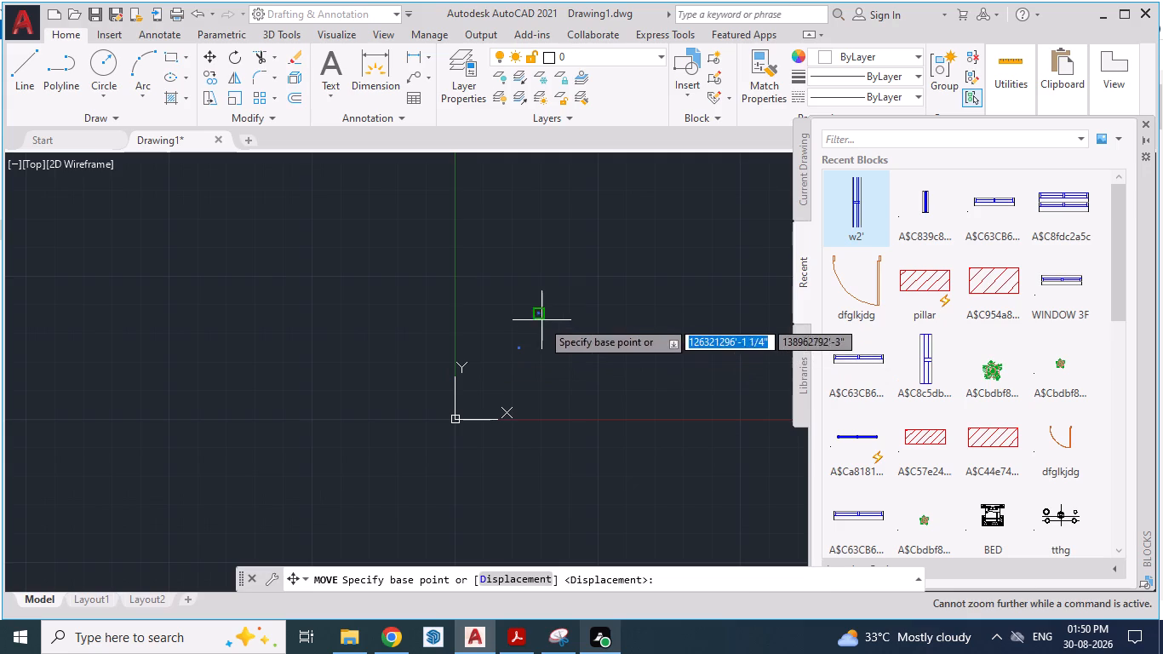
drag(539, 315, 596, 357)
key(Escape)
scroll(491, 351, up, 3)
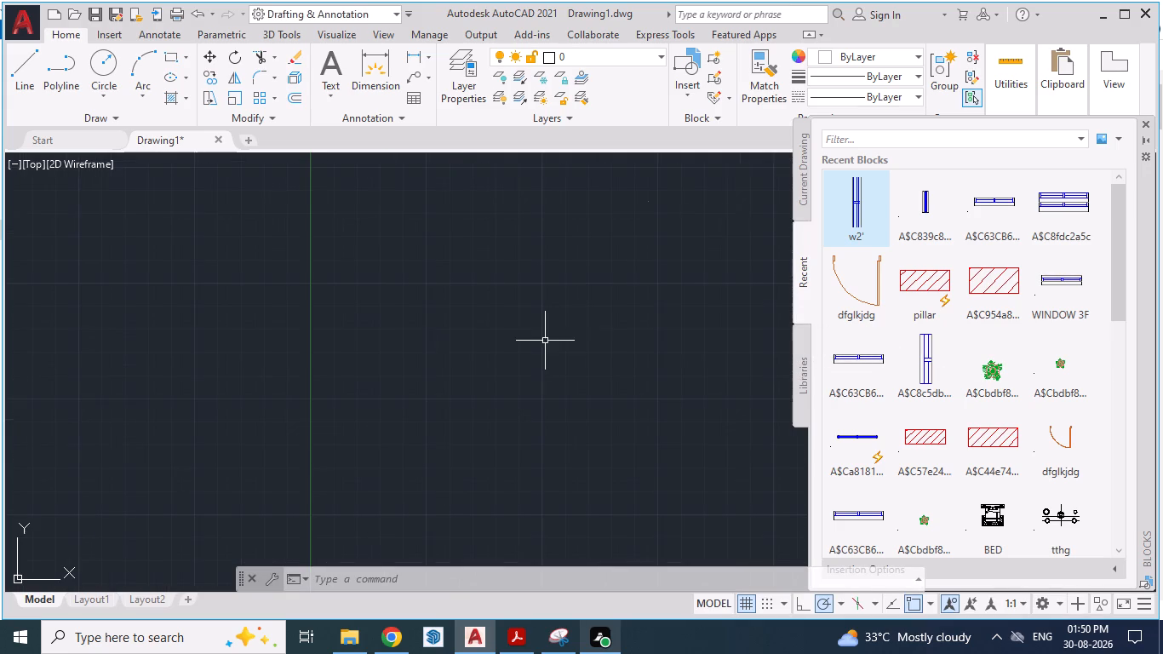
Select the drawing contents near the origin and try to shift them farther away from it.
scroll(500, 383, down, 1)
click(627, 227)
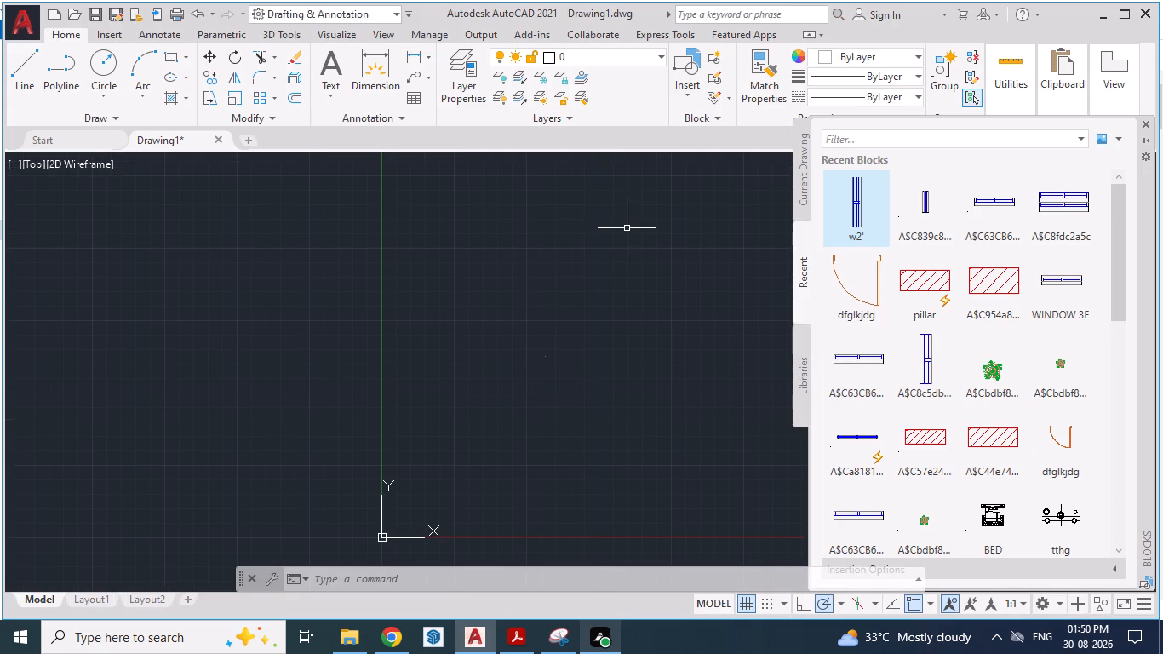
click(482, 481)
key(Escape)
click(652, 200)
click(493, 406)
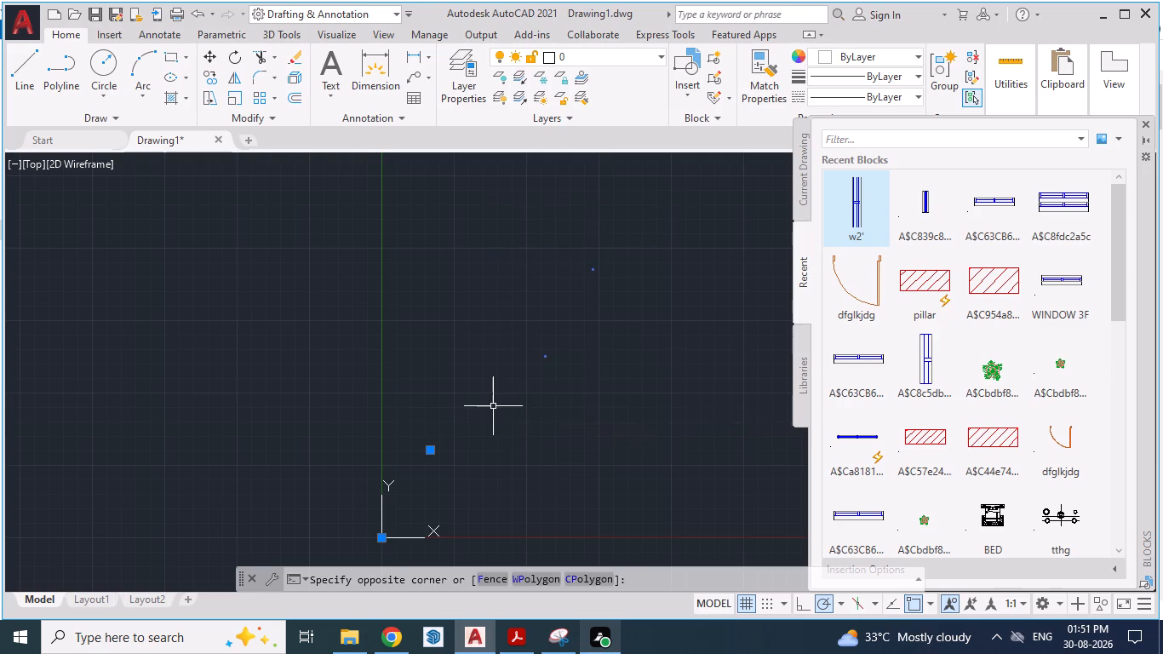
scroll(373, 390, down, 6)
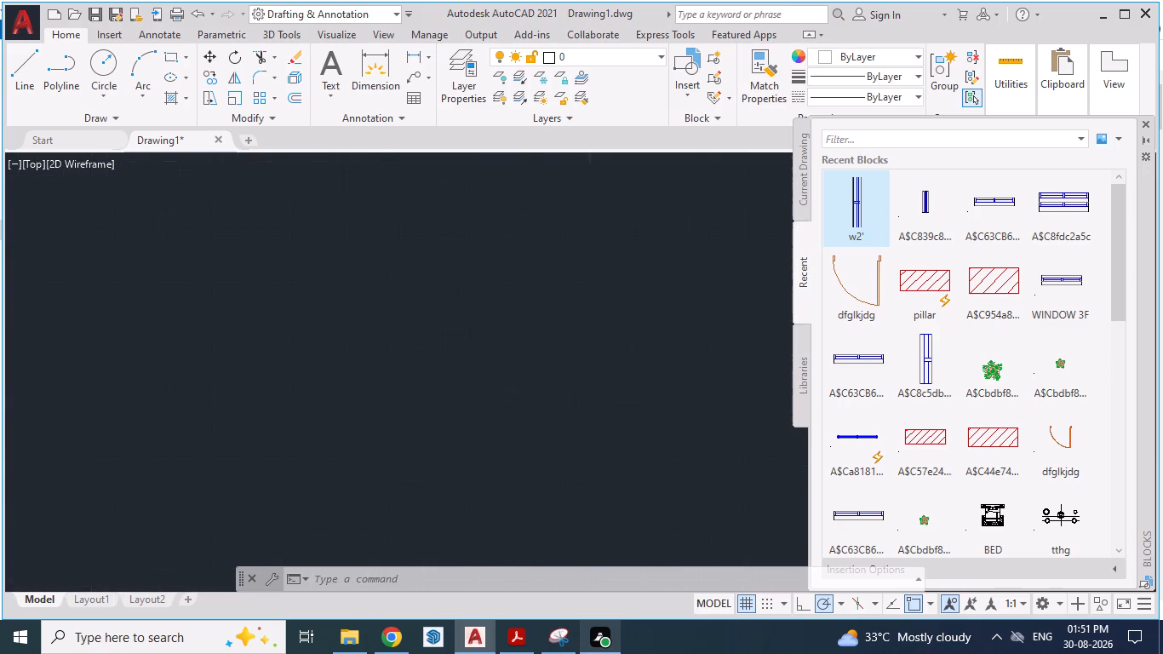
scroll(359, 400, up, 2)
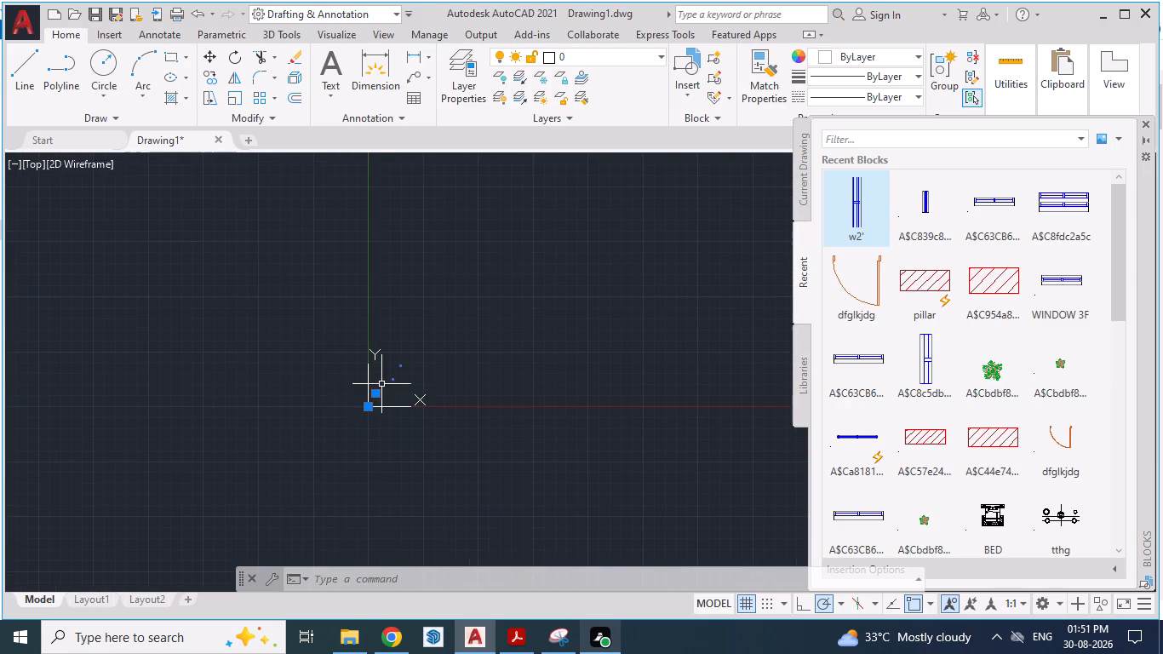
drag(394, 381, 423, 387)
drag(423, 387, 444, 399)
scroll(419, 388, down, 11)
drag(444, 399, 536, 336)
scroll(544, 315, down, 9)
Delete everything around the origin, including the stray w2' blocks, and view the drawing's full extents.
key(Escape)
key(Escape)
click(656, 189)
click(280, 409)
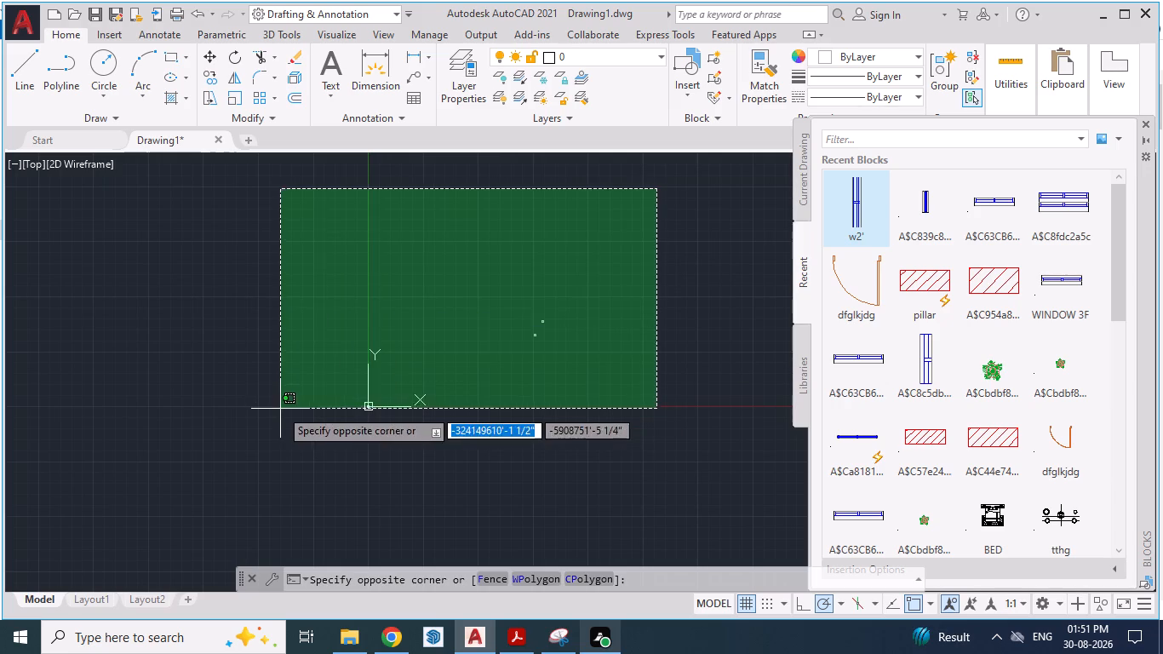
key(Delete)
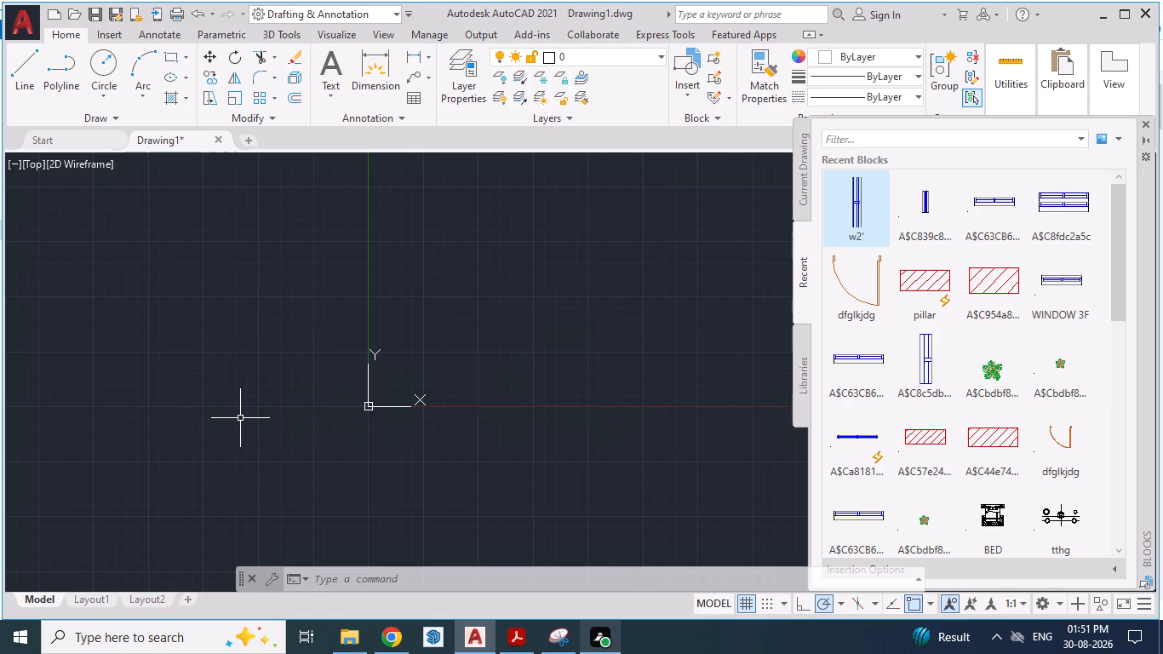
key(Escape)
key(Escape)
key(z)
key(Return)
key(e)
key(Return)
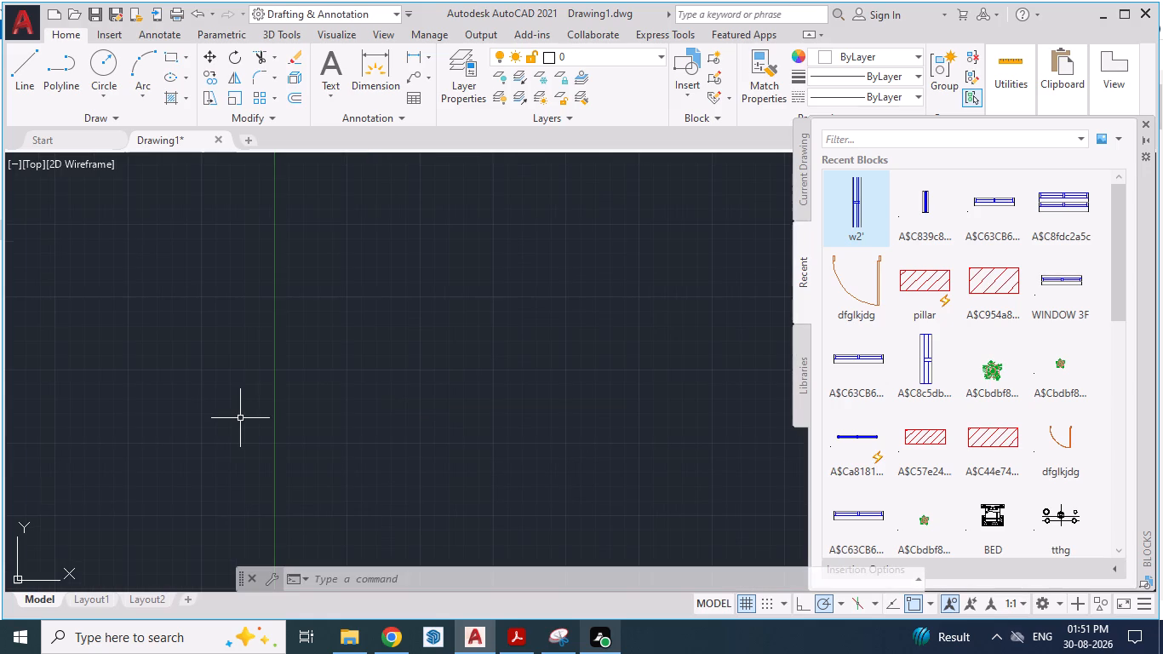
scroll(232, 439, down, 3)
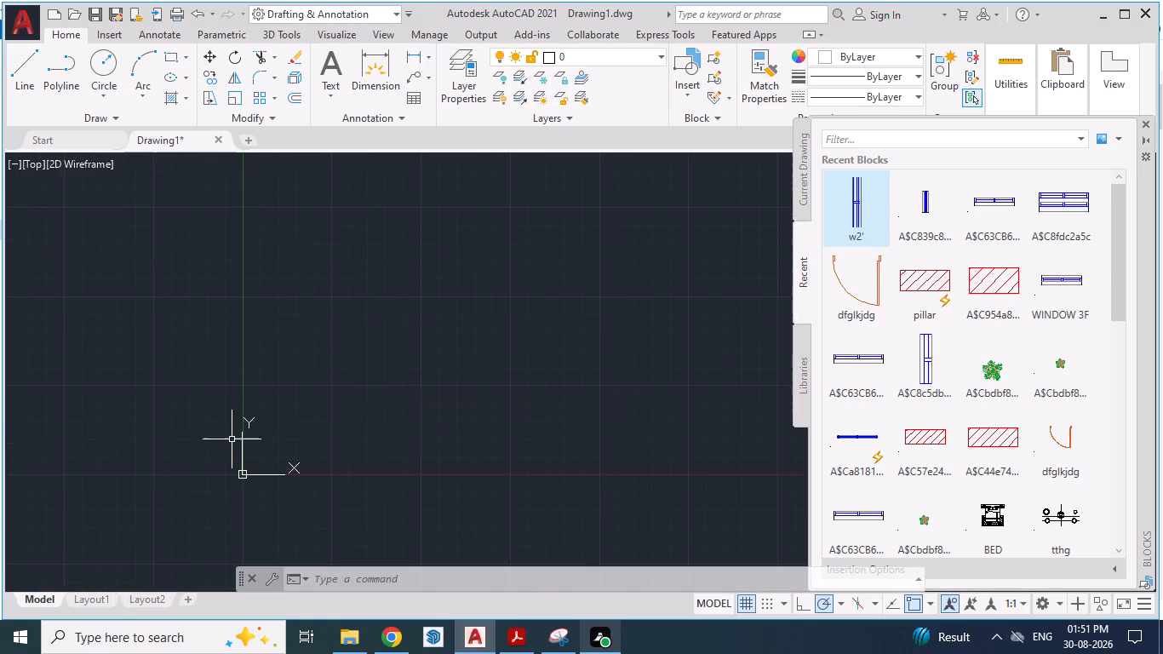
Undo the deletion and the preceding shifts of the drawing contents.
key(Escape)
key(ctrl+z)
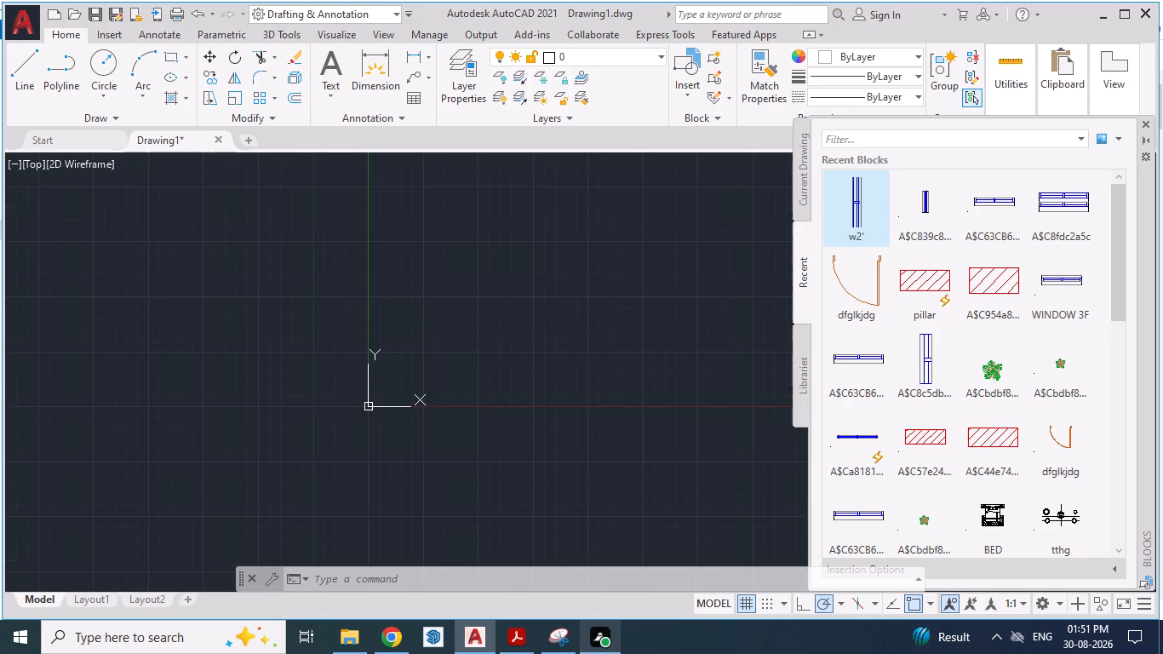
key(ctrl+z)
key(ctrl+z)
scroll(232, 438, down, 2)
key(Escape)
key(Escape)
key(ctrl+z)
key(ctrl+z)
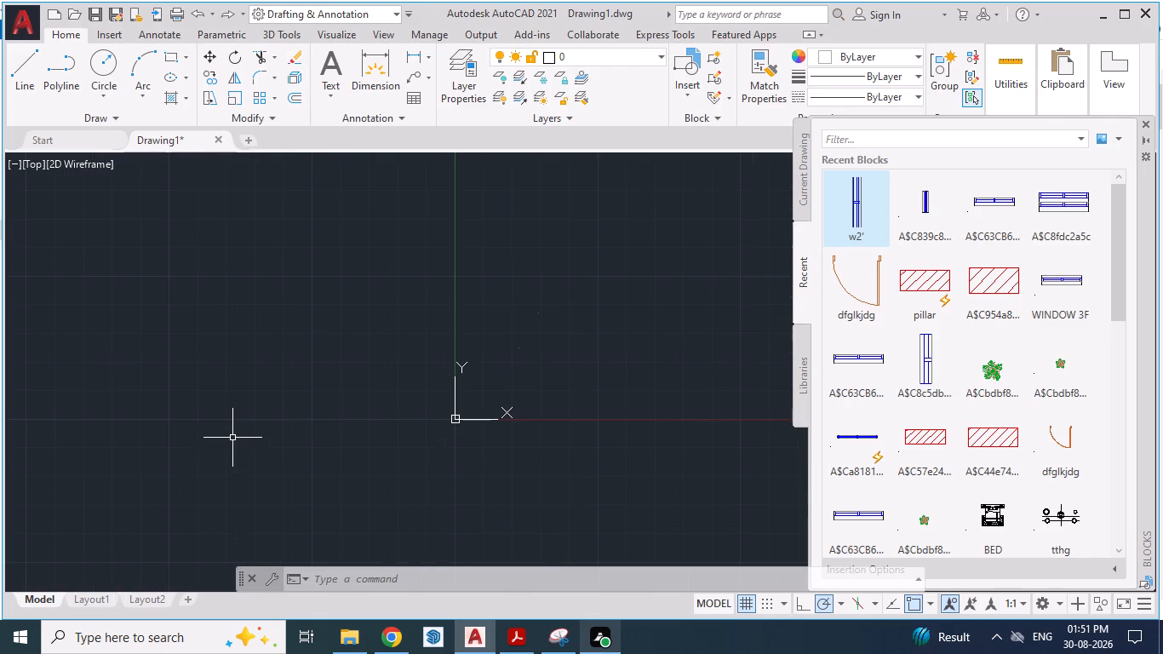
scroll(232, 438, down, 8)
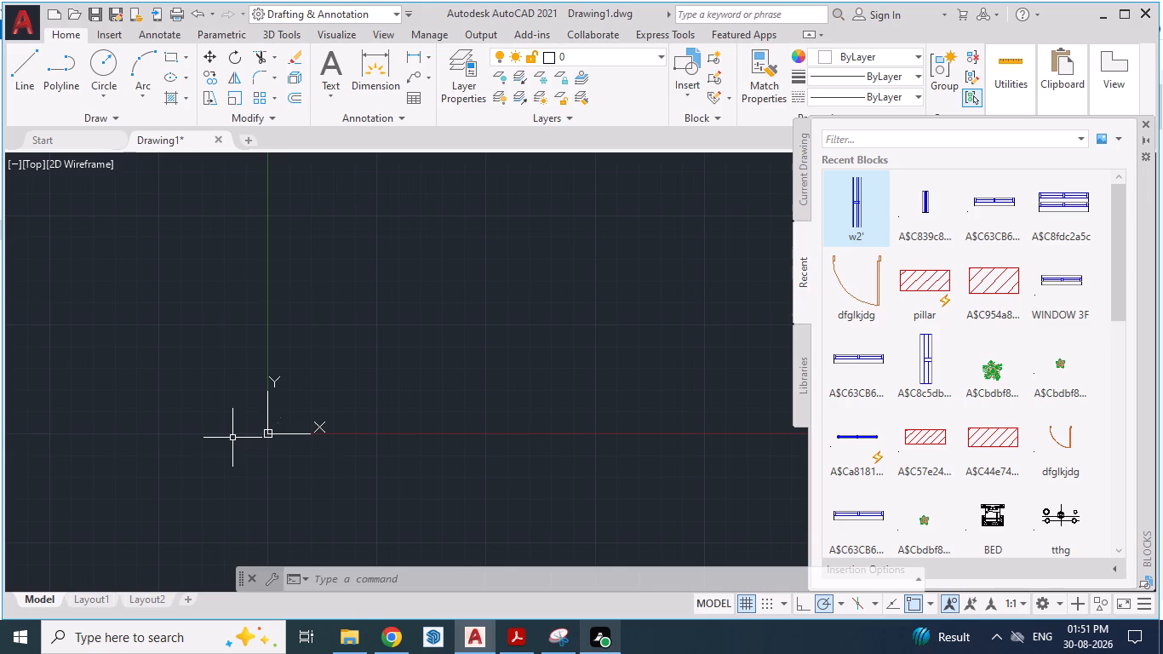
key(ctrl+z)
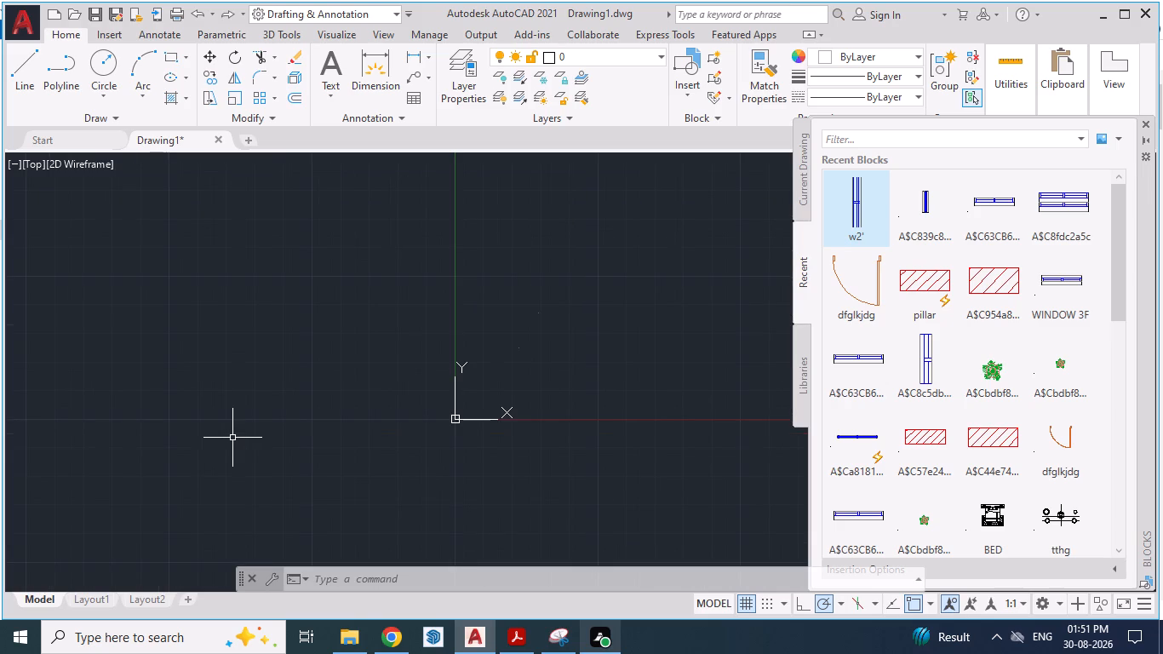
Delete the stray w2' blocks beyond the floor plan and view the drawing's full extents.
key(Escape)
key(Escape)
key(Escape)
click(633, 255)
click(374, 407)
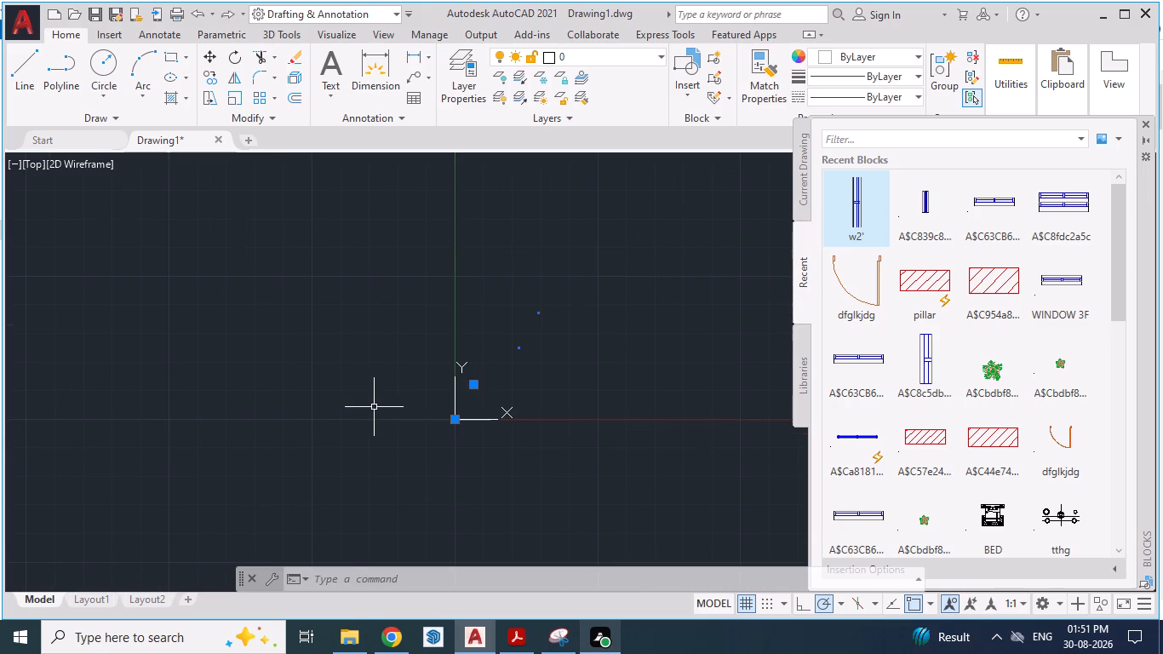
key(Delete)
key(Escape)
key(z)
key(Return)
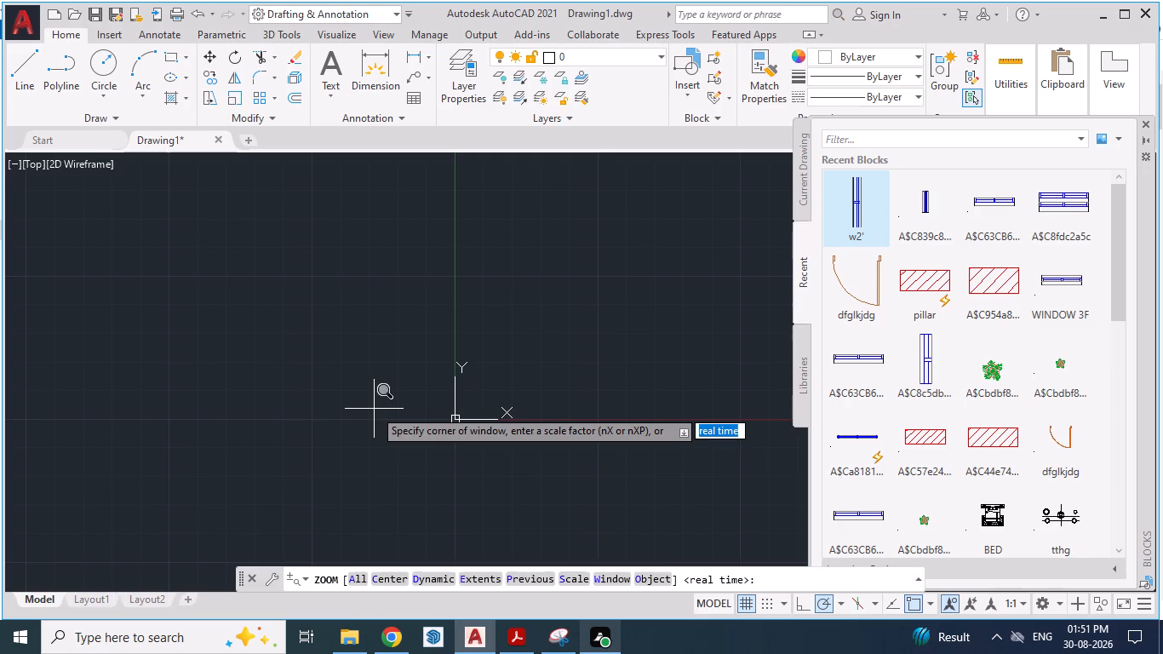
key(e)
key(Return)
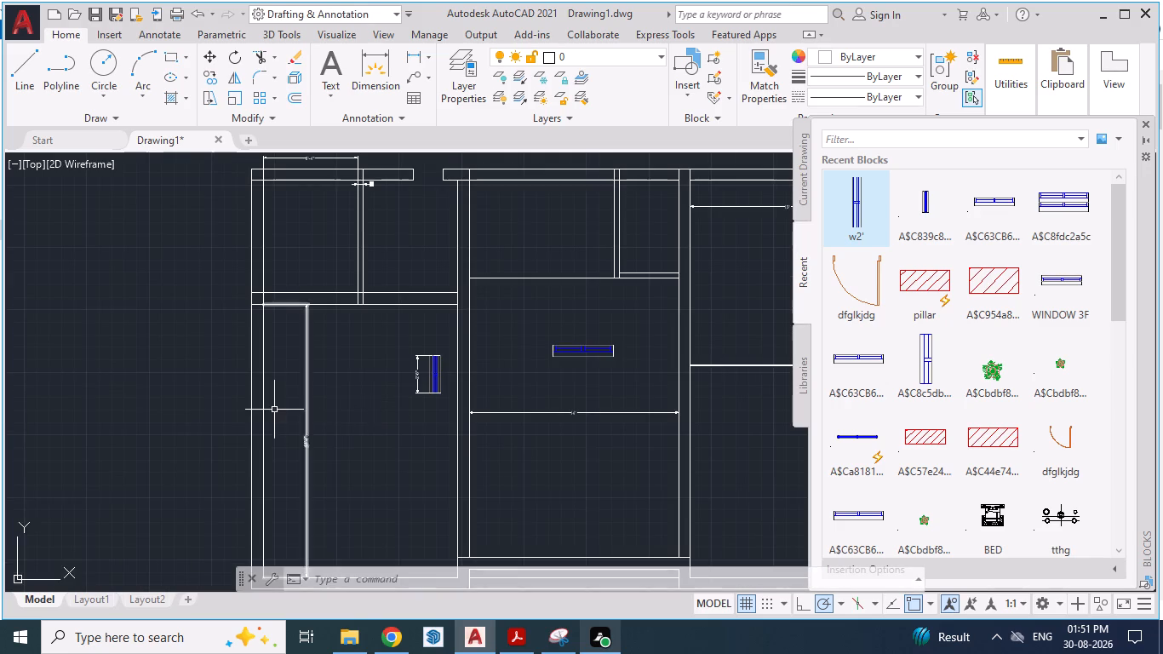
Draw a rectangle filling the toilet's rear wall opening, from one wall end's outer corner to the other's inner corner.
scroll(273, 410, down, 2)
scroll(283, 416, up, 1)
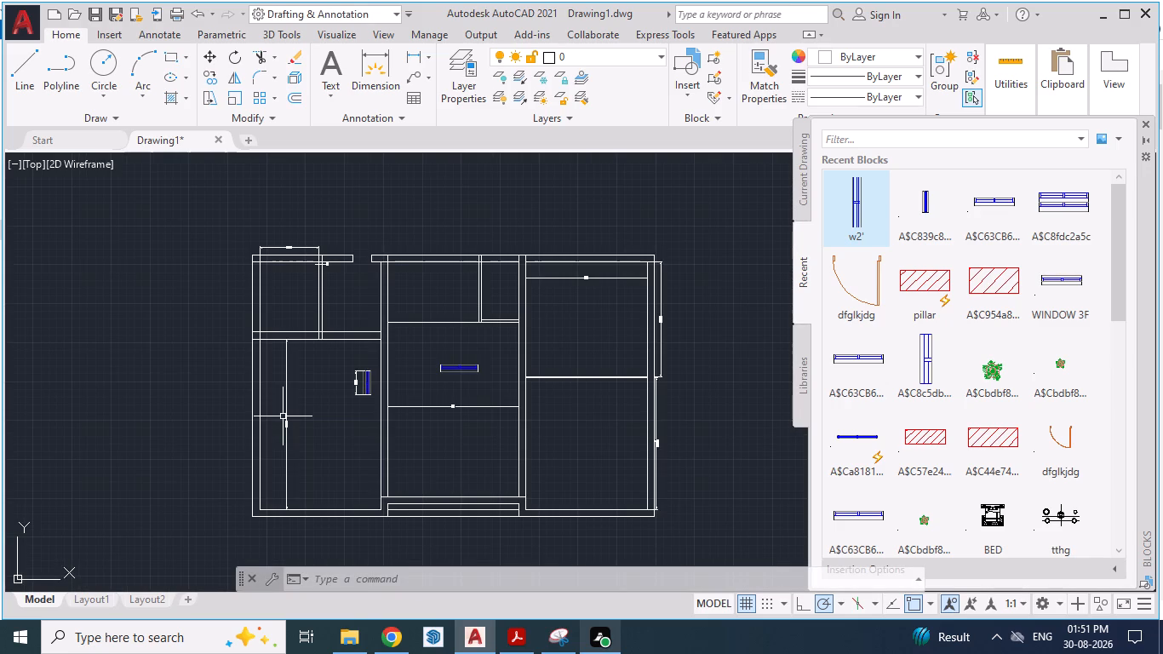
scroll(284, 417, up, 2)
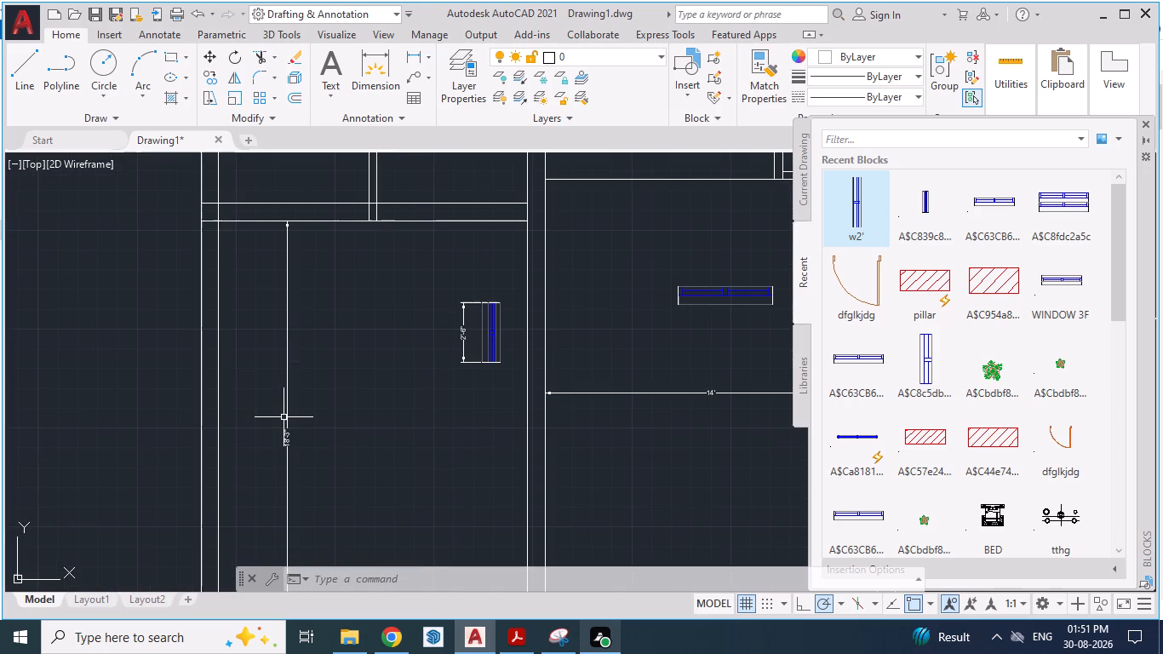
scroll(284, 417, down, 1)
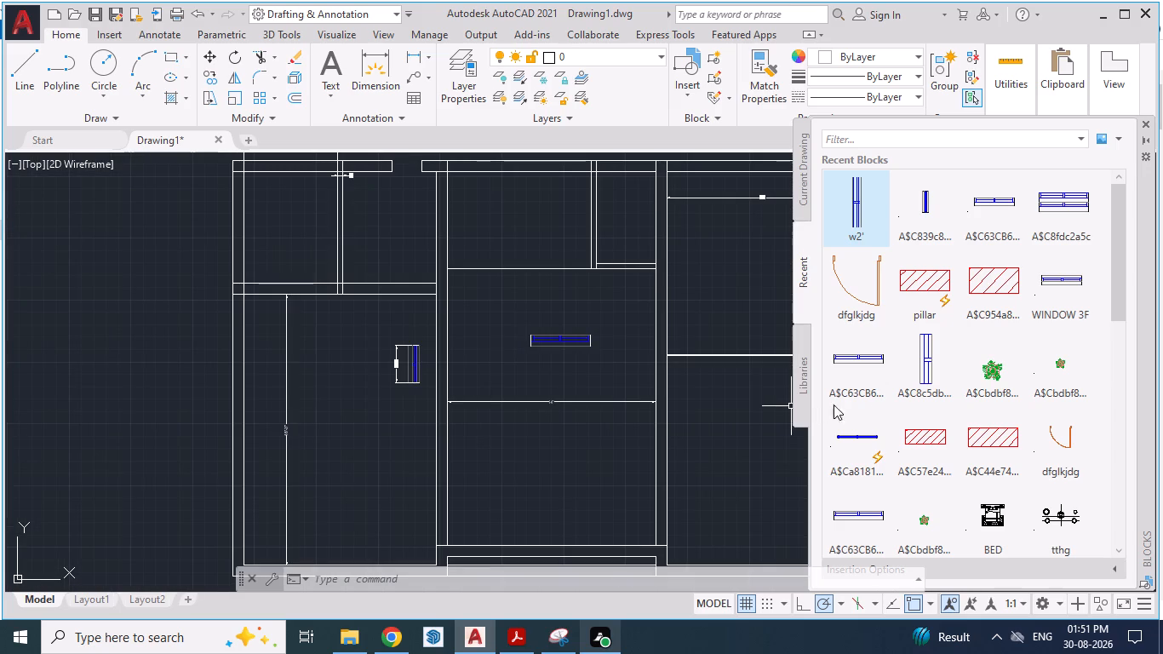
scroll(873, 399, up, 3)
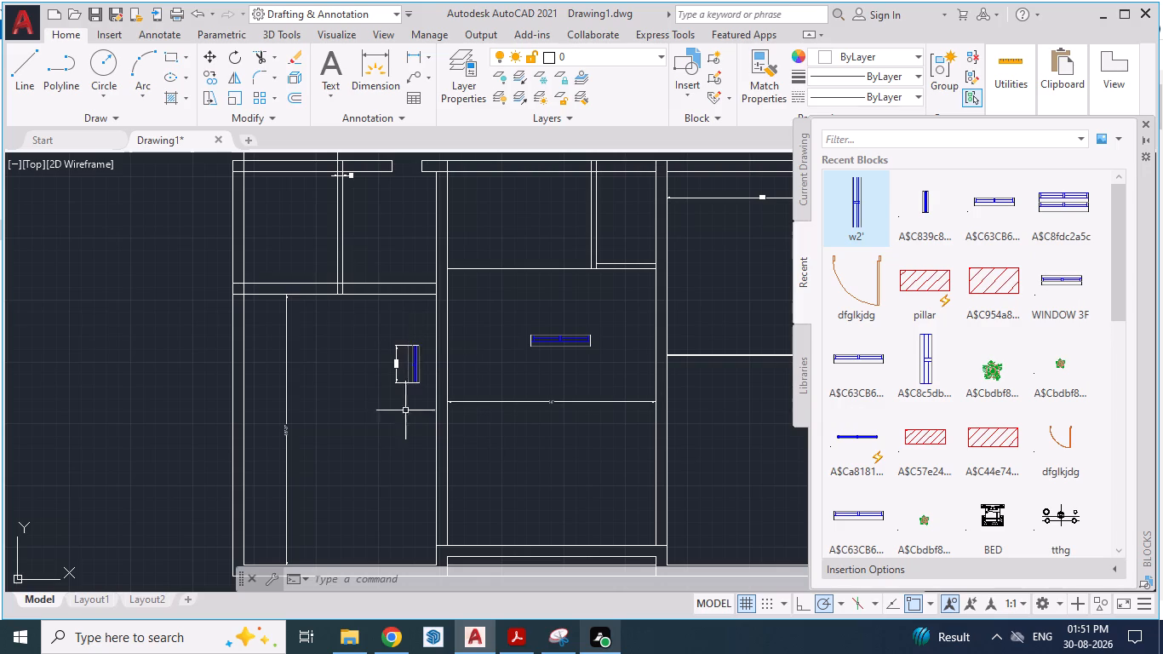
scroll(405, 412, down, 1)
scroll(401, 261, up, 4)
scroll(386, 278, down, 4)
scroll(386, 275, up, 4)
text(REC)
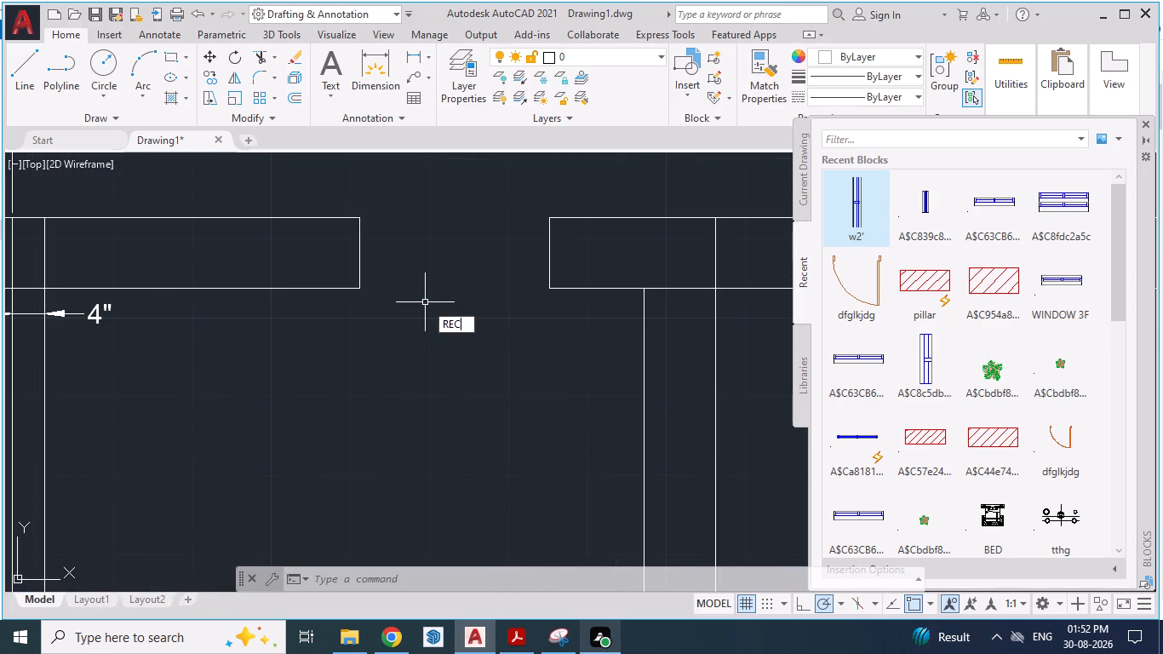
key(Return)
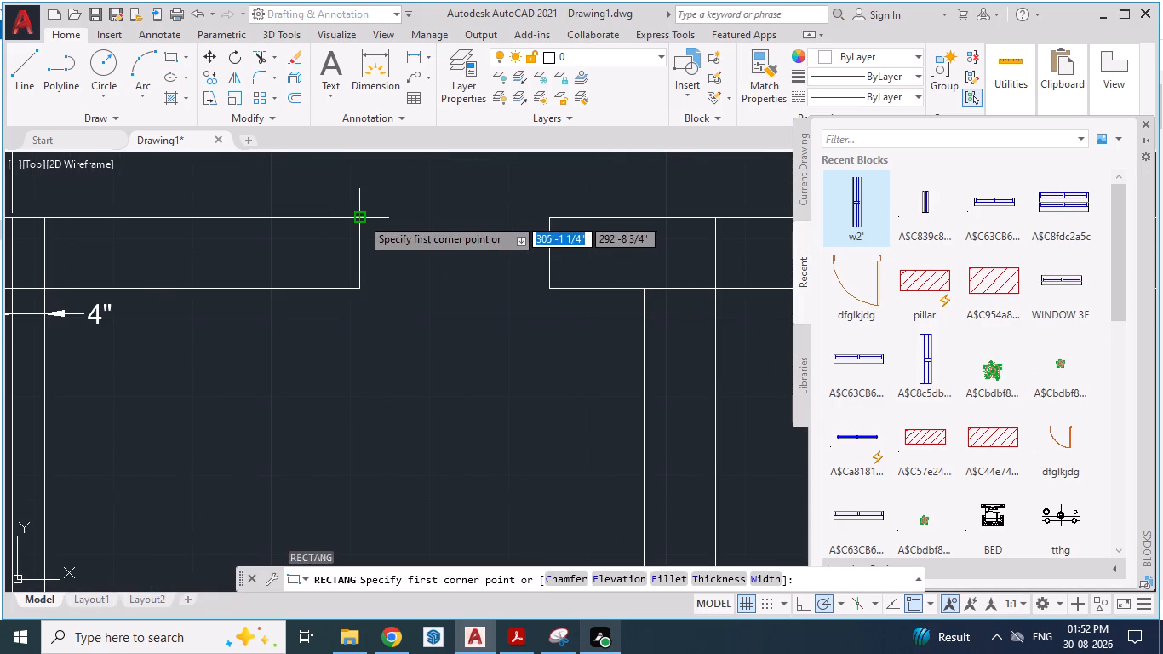
click(358, 219)
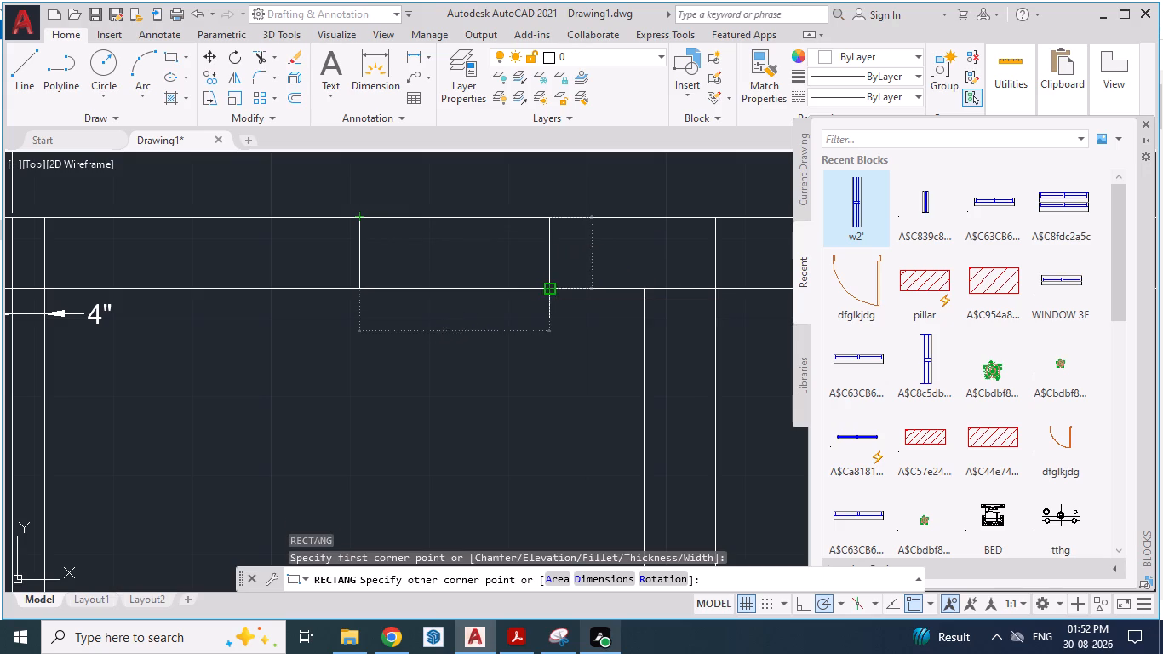
click(548, 286)
key(Escape)
key(Escape)
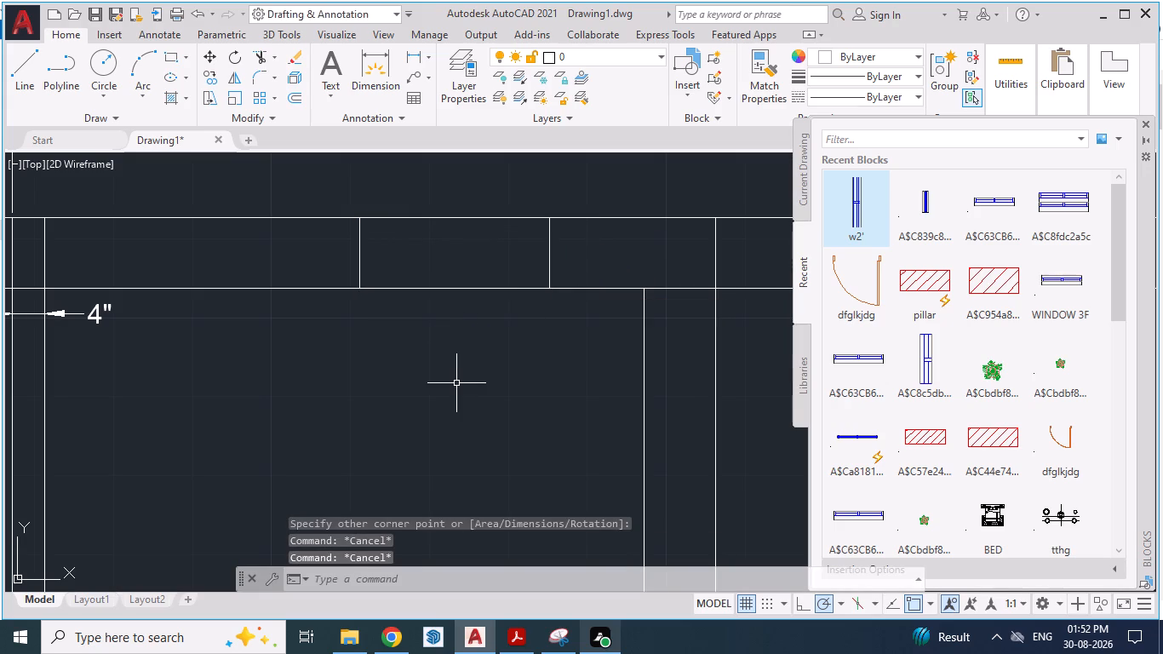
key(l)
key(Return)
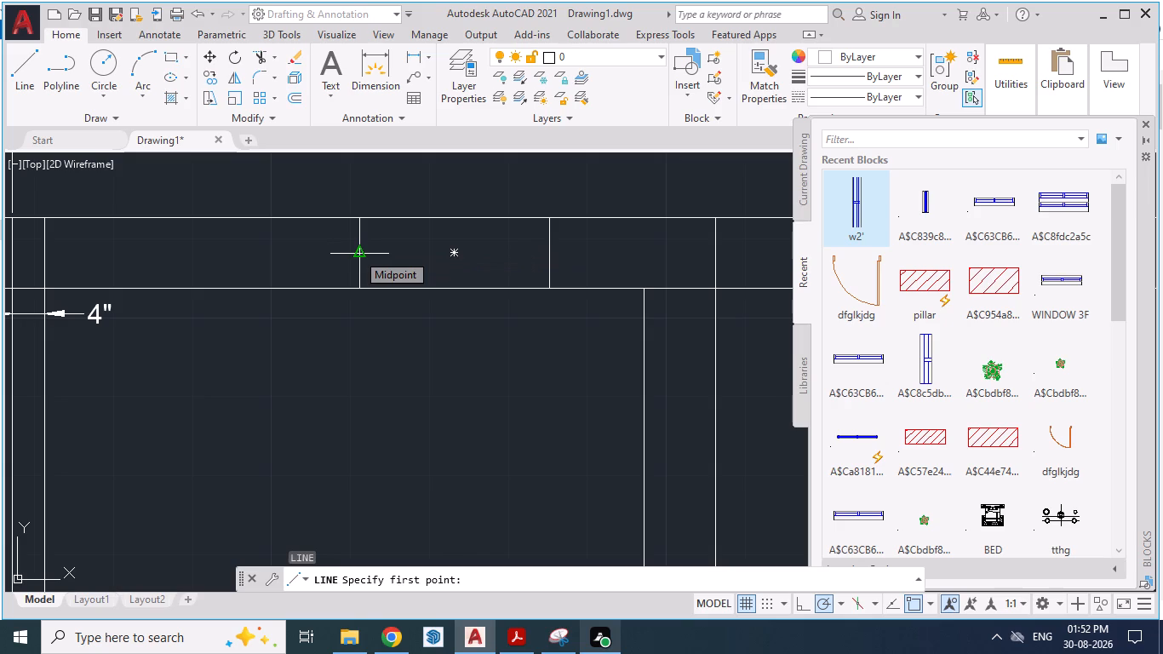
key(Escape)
Make A-WINDOW the current layer.
click(592, 52)
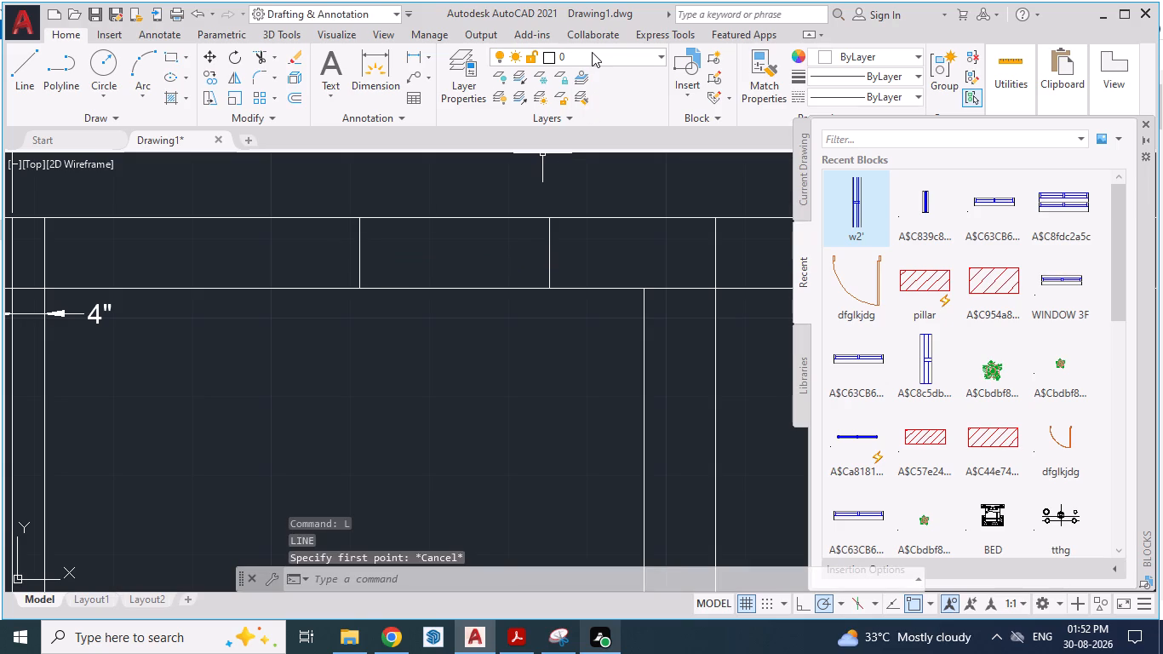
click(581, 146)
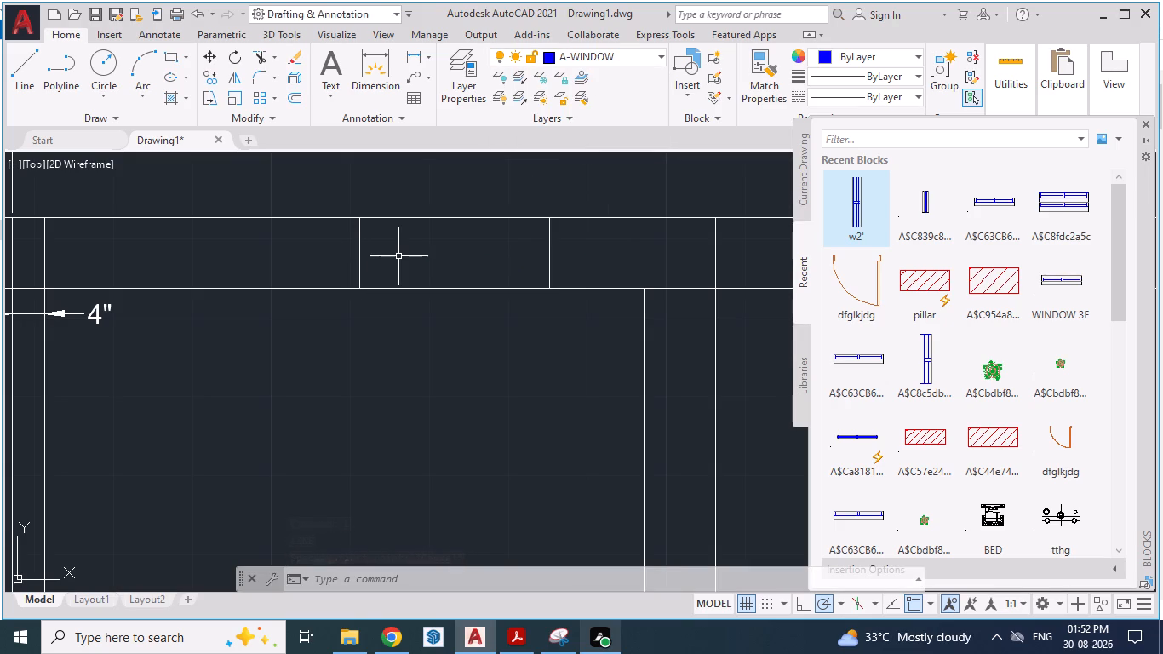
Draw a centre line along the toilet's rear wall opening, between the midpoints of its two end lines.
key(Escape)
key(Escape)
key(l)
key(Return)
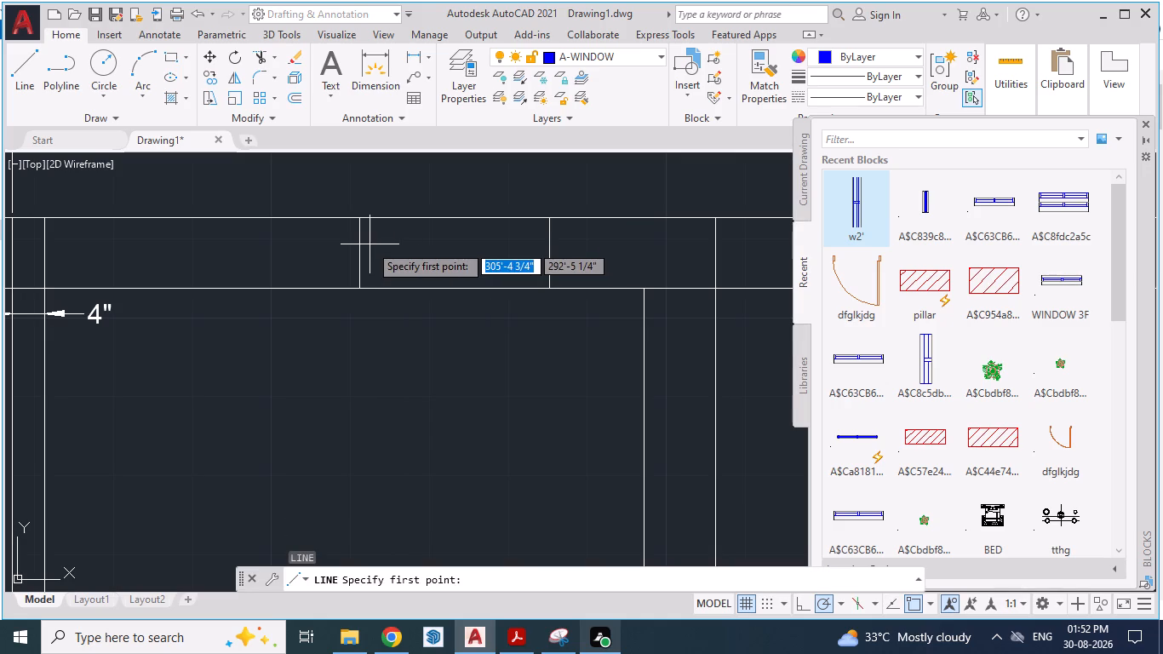
click(359, 250)
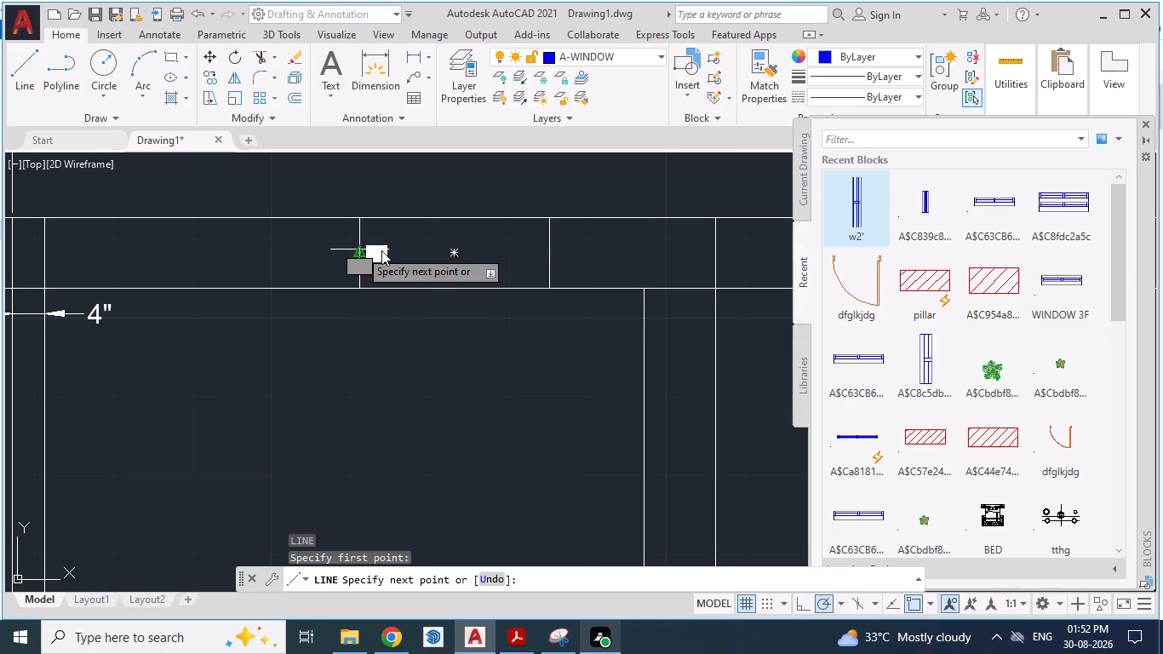
click(549, 251)
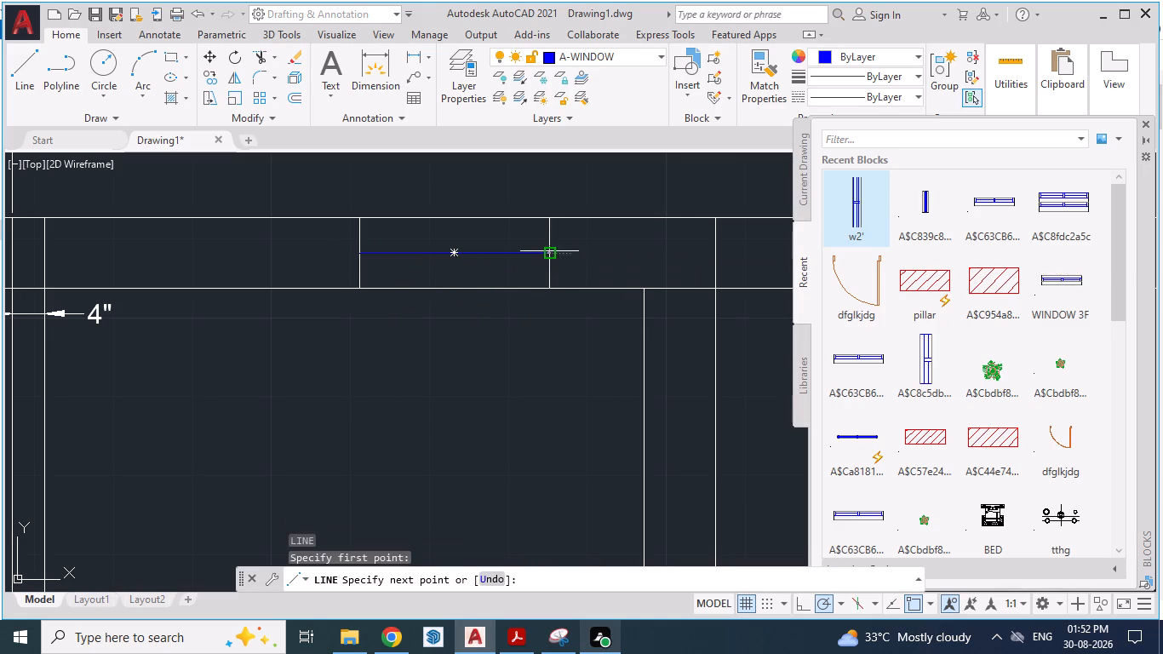
key(Return)
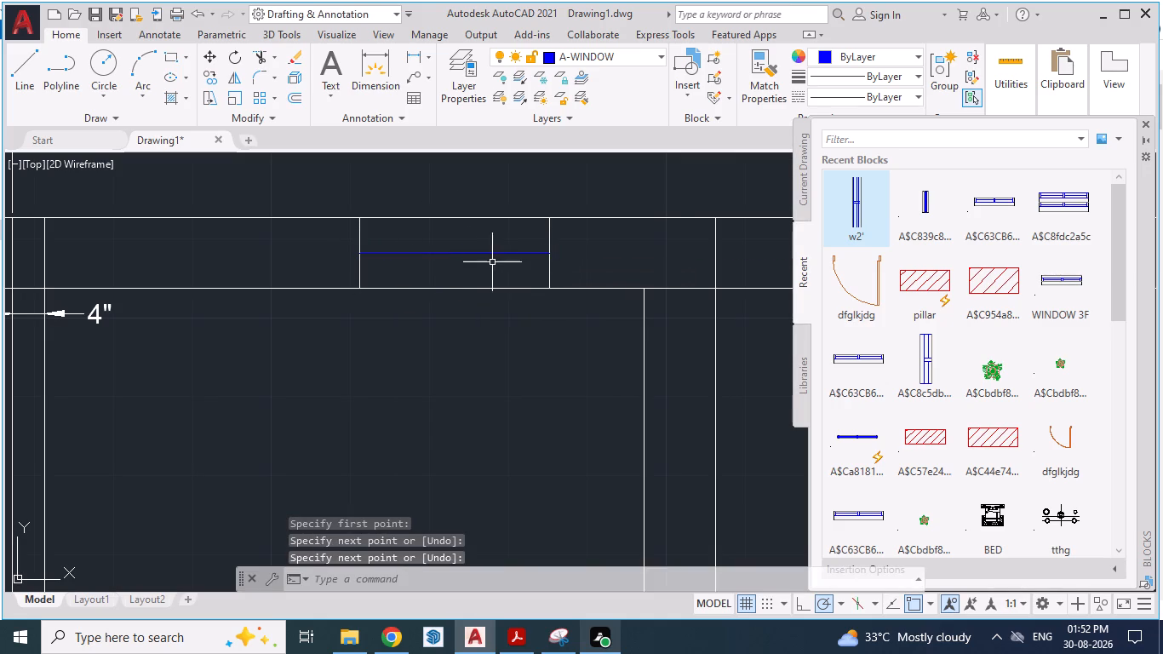
Offset the window's centre line 3" to both sides, toward the outer and inner wall faces.
scroll(472, 261, up, 1)
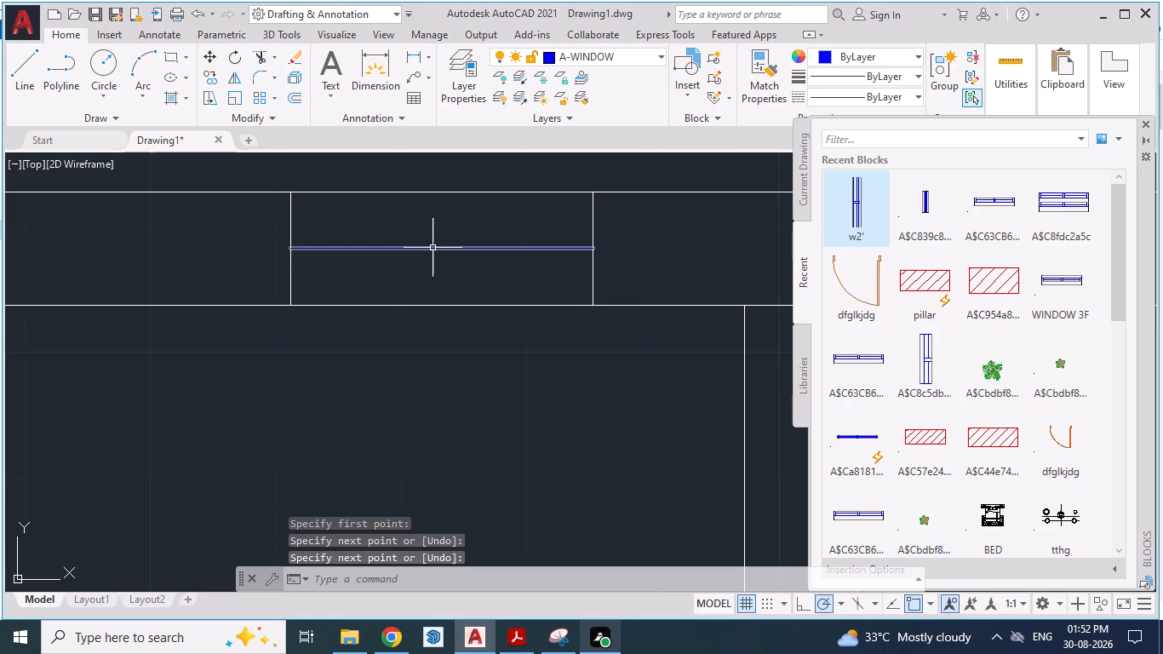
click(433, 248)
key(o)
key(Return)
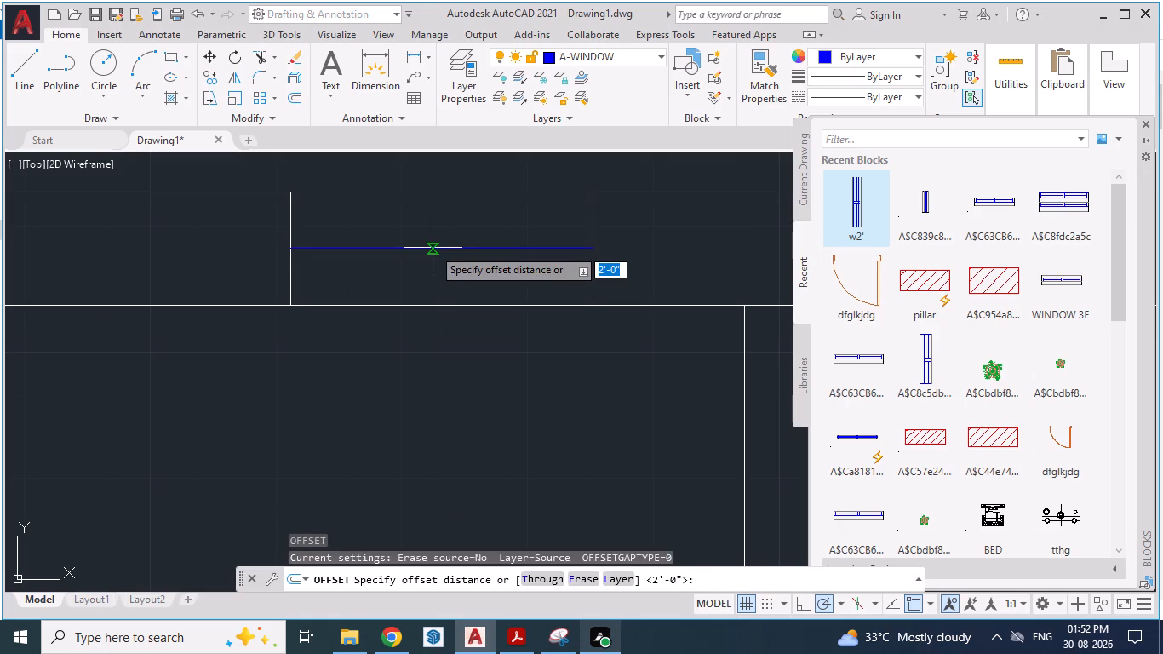
text(3")
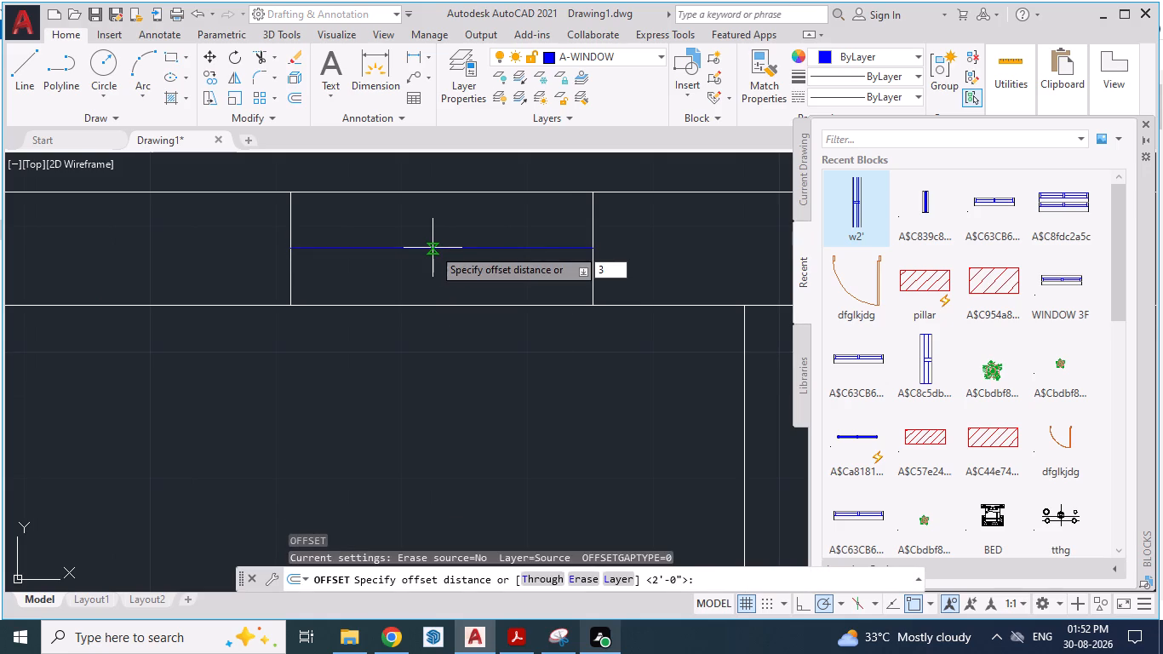
key(Return)
click(433, 248)
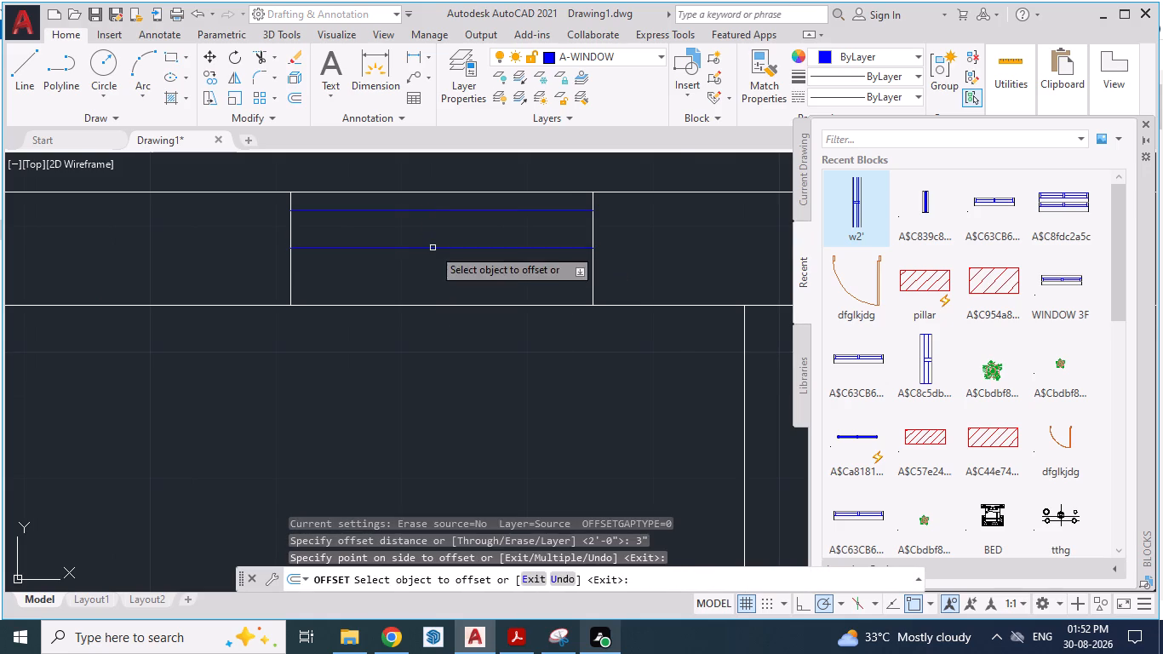
click(433, 248)
click(435, 271)
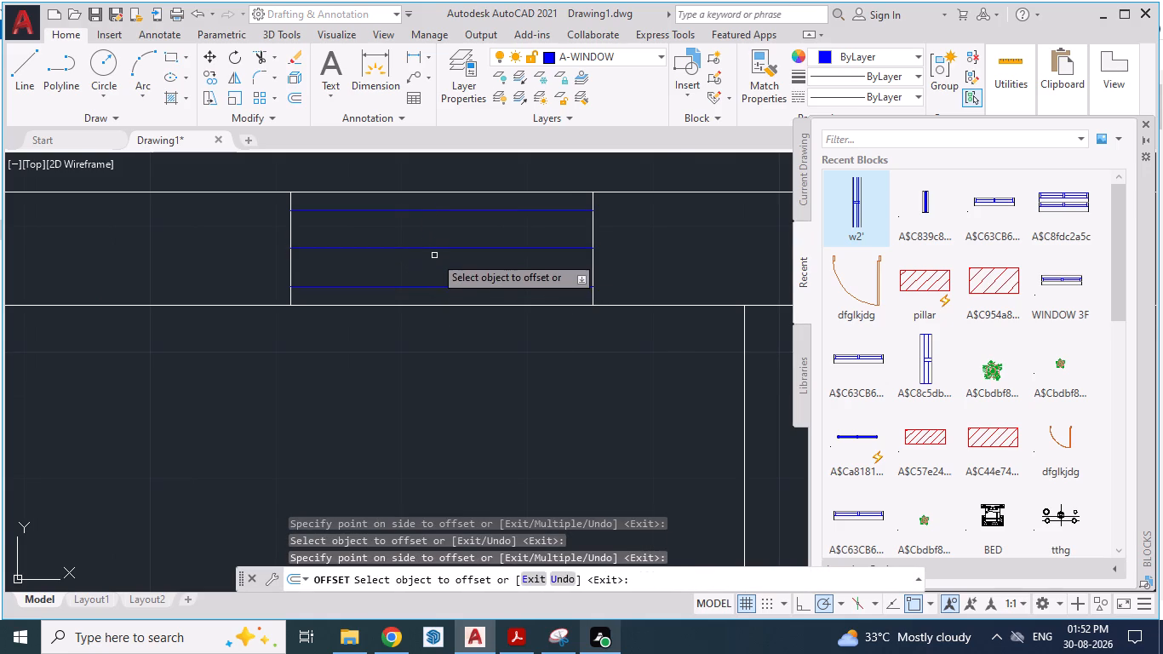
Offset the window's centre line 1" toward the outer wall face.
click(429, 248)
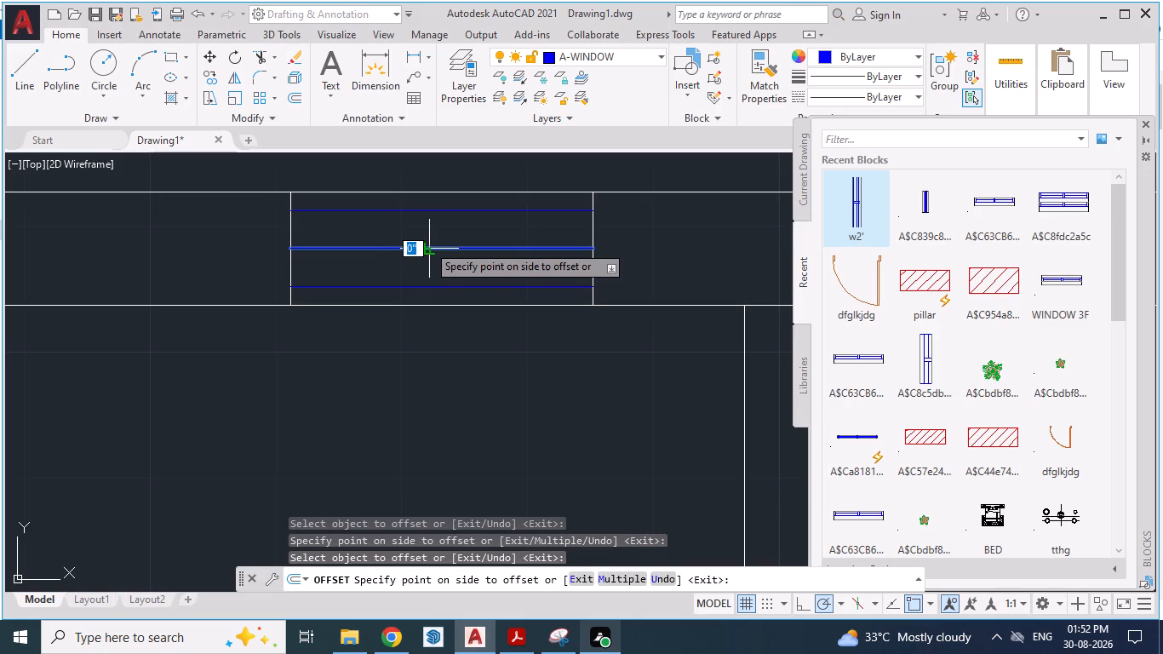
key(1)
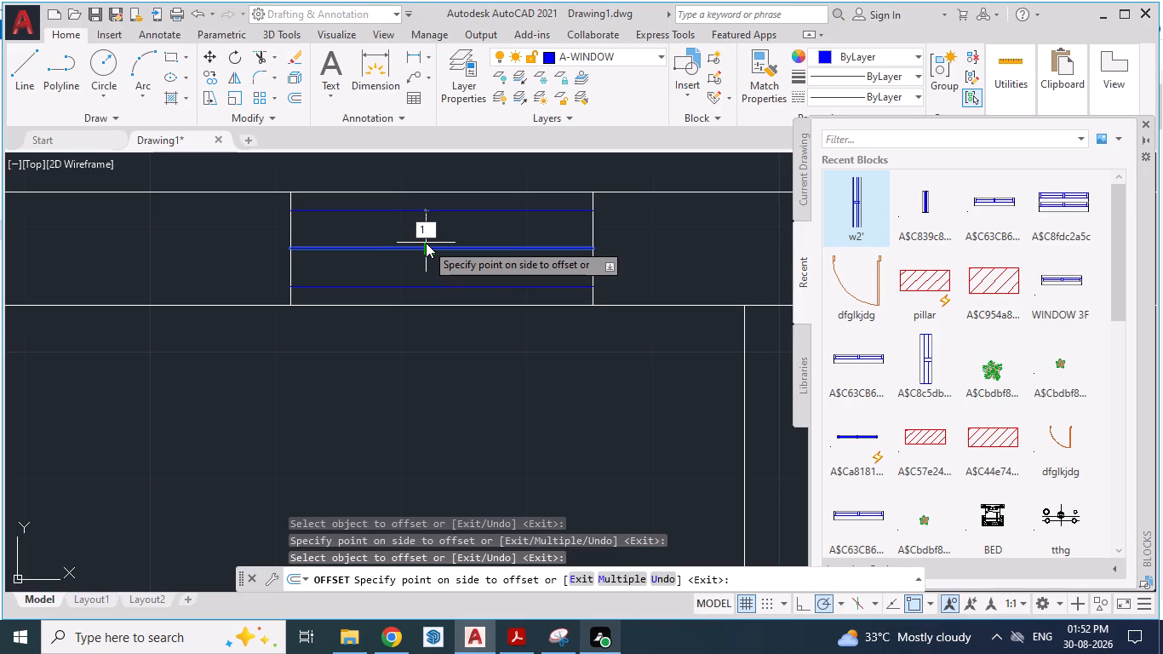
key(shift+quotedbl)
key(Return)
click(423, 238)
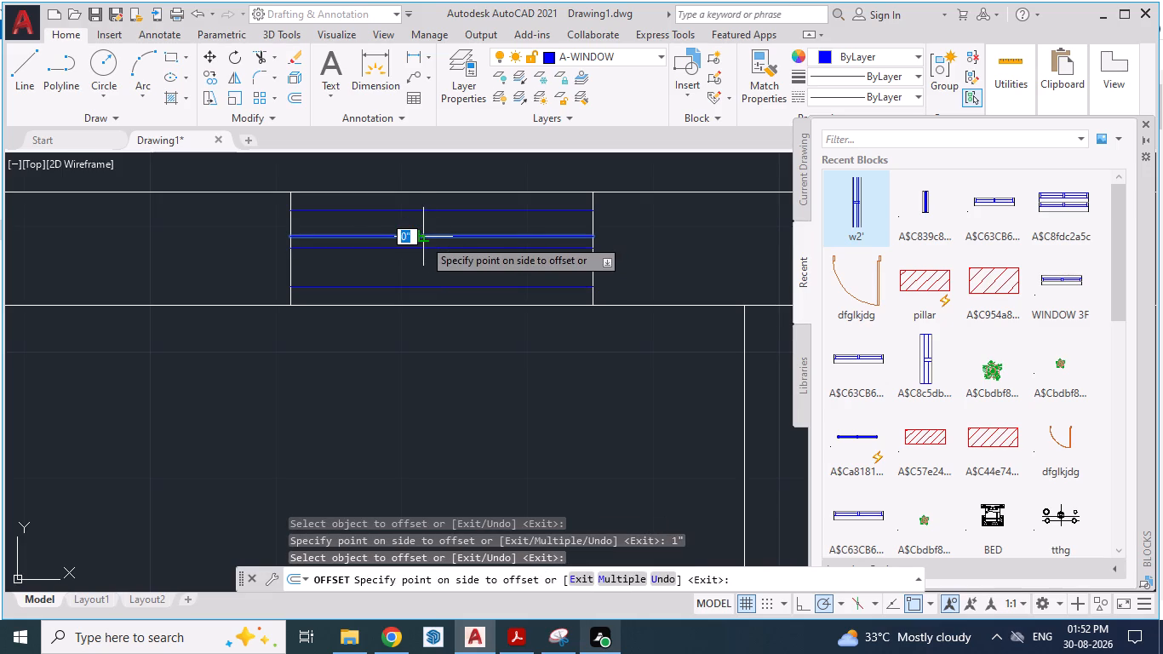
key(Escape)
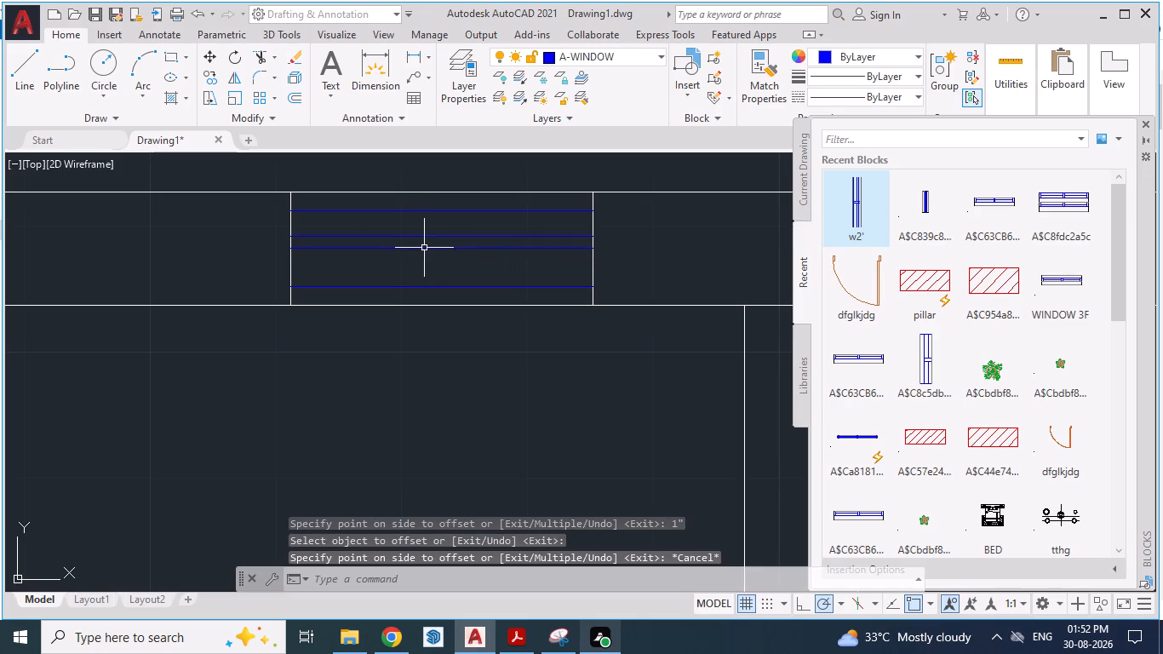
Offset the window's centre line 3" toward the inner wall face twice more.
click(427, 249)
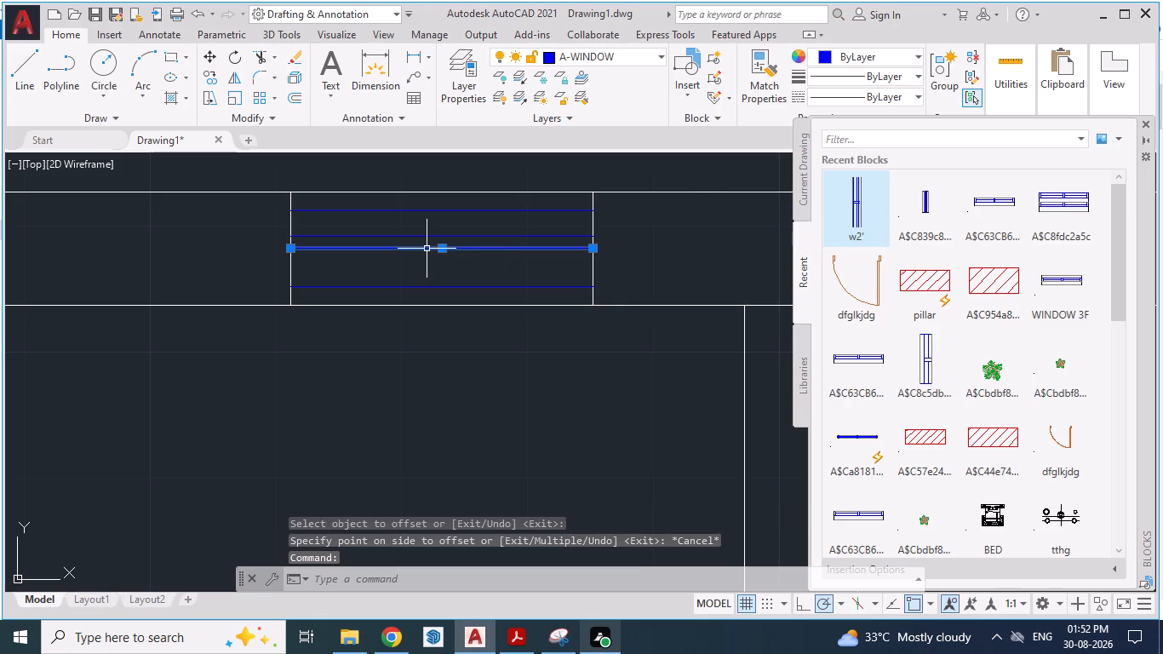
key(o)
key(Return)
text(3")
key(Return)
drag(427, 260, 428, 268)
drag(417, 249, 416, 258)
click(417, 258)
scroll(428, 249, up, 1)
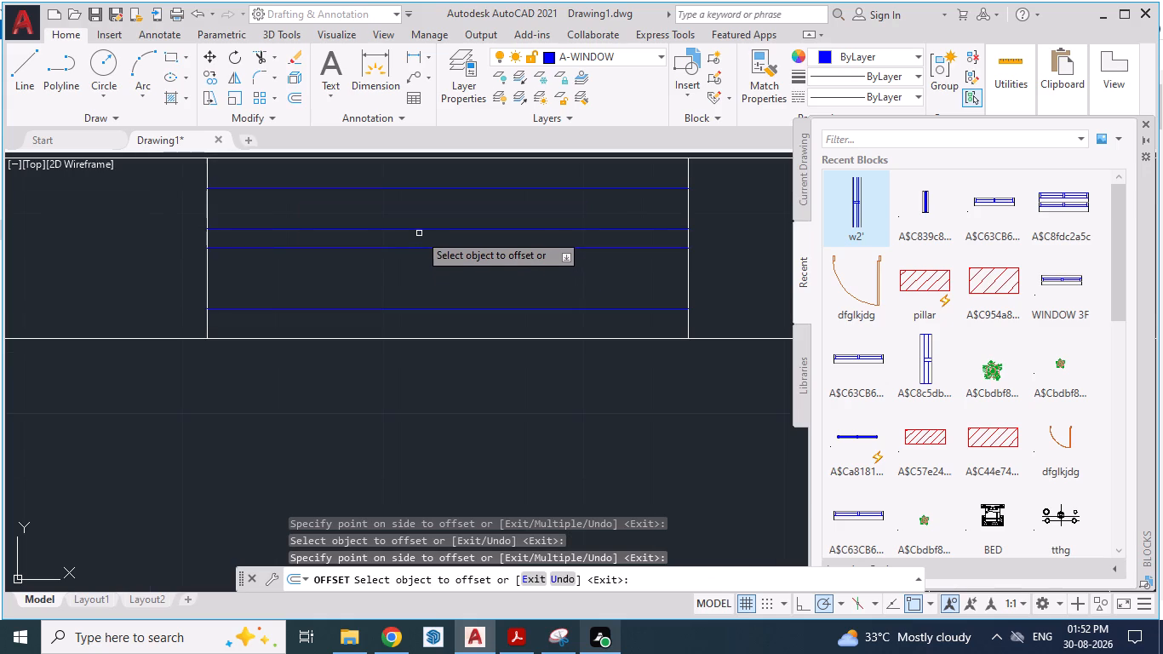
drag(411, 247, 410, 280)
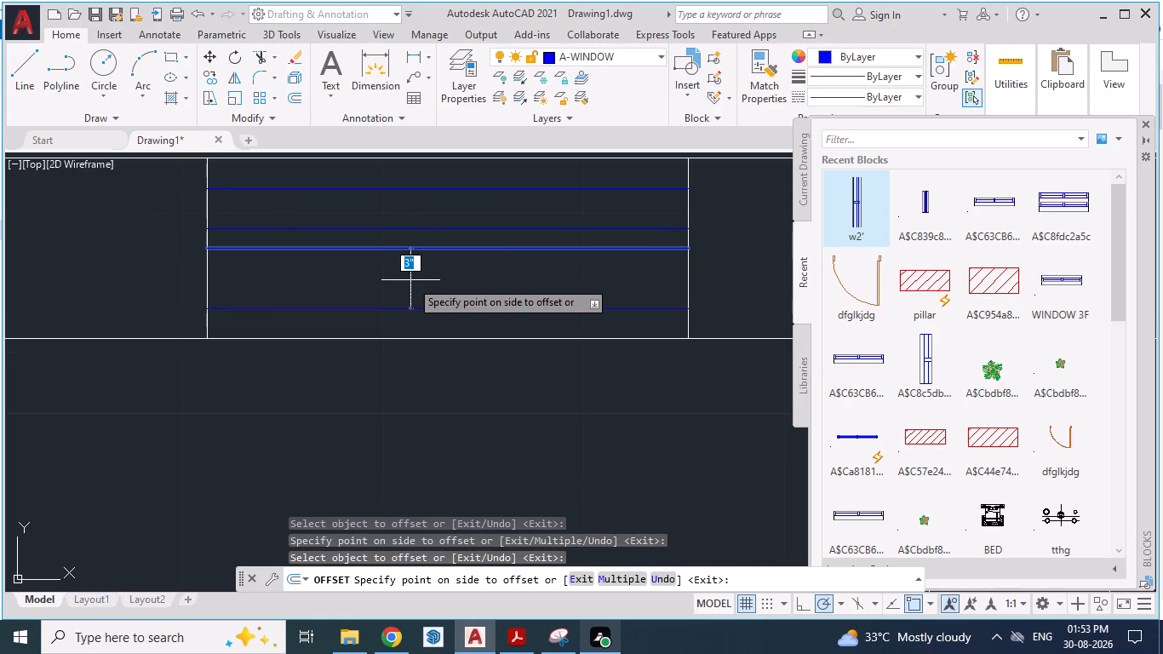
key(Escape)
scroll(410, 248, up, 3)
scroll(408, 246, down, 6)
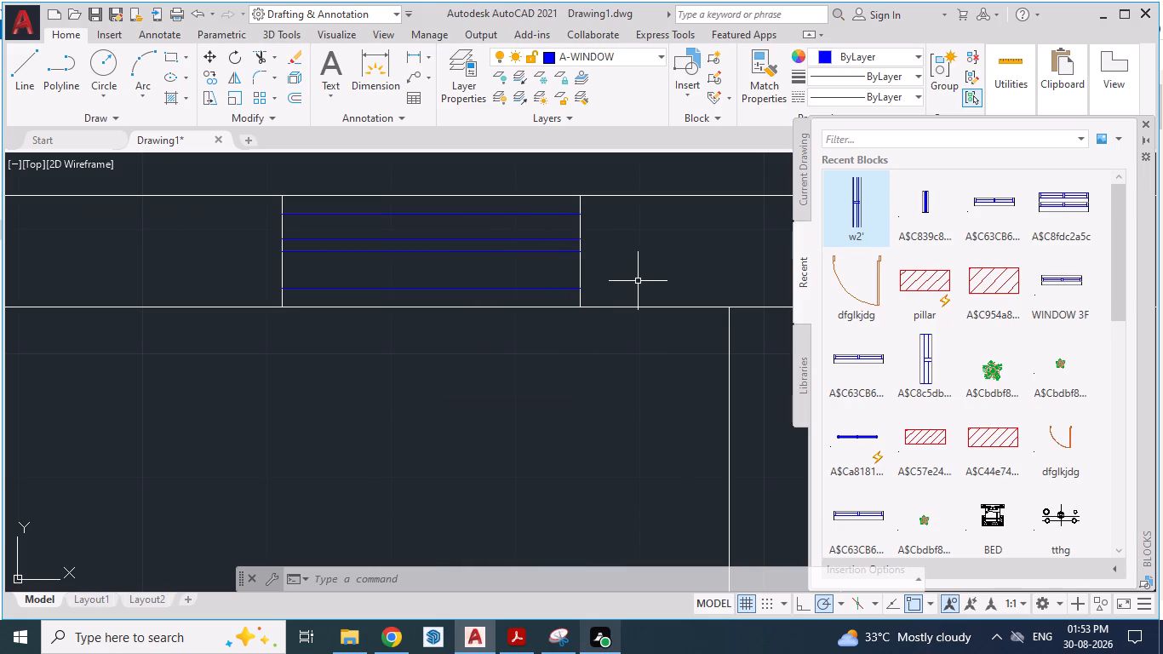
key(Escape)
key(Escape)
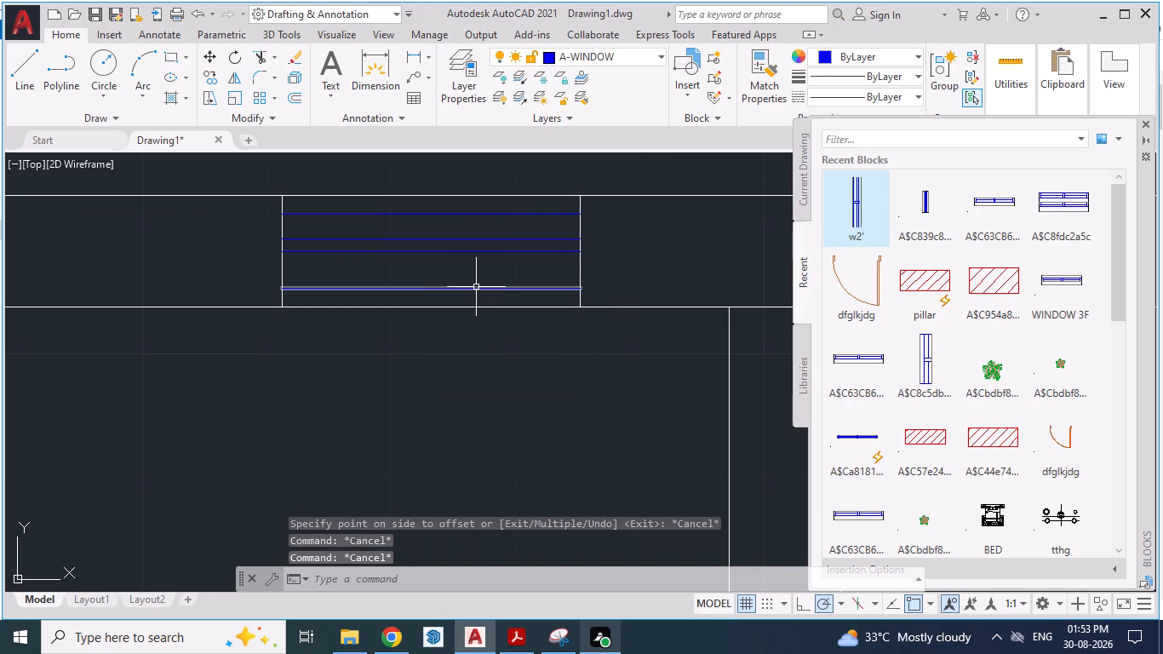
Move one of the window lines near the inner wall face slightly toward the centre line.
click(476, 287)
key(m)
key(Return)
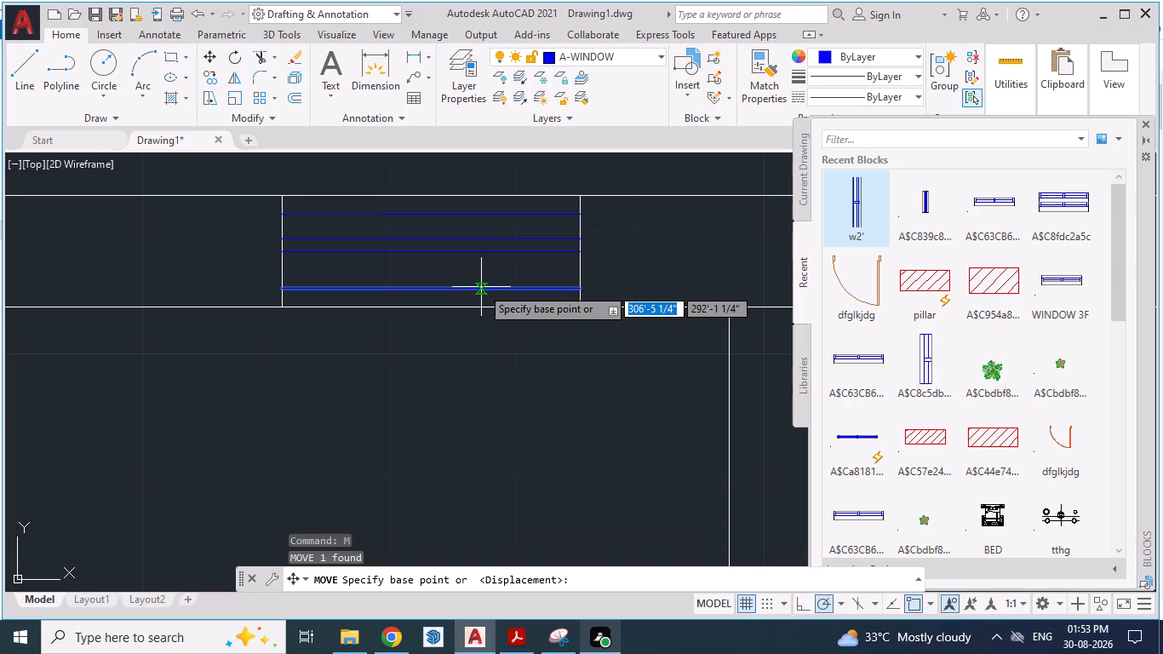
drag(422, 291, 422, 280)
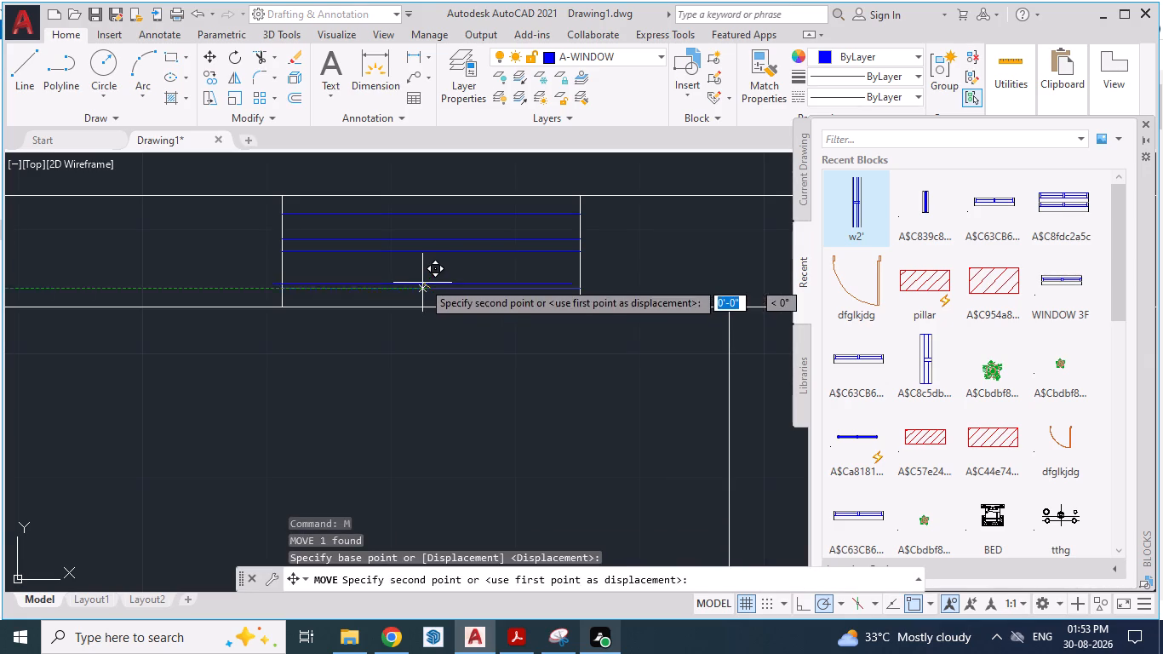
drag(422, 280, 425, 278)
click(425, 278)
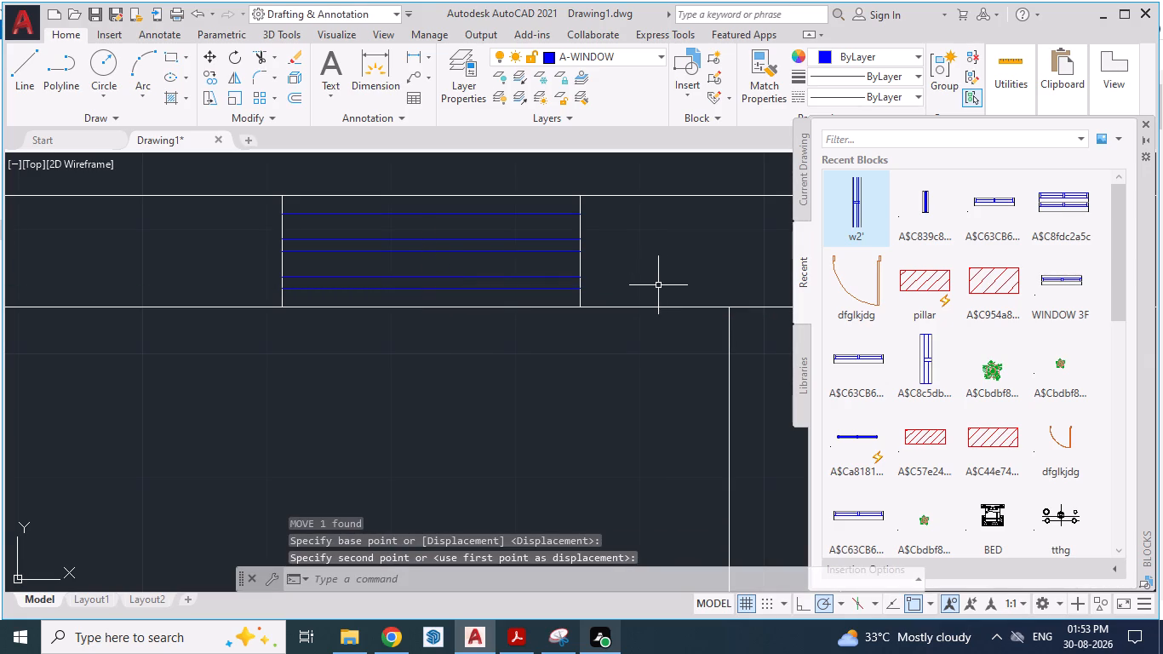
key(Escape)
Delete the window lines on the inner side and the 1" offset line, keeping the centre line and the outer 3" offset.
click(495, 290)
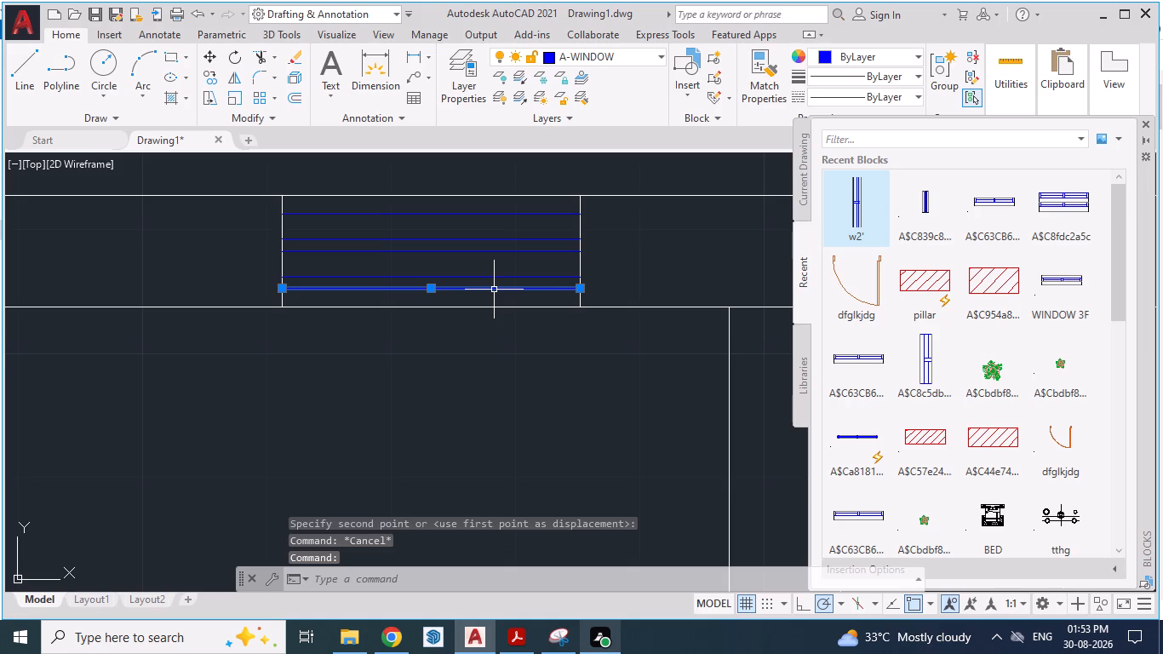
key(Delete)
scroll(455, 307, down, 1)
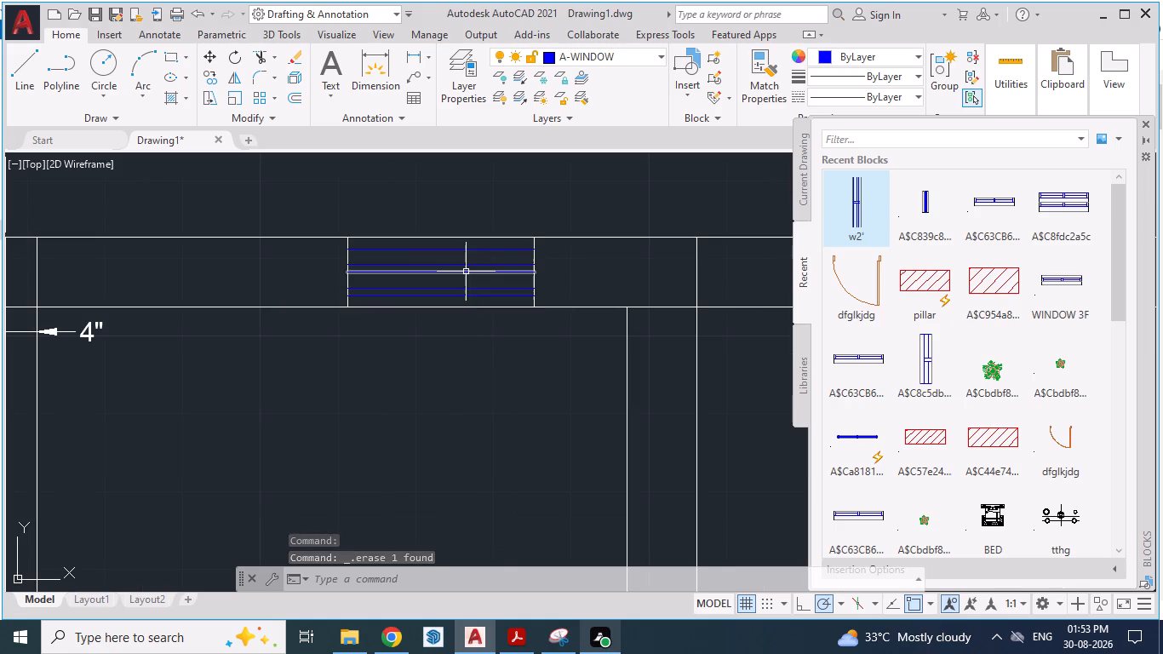
scroll(459, 307, up, 1)
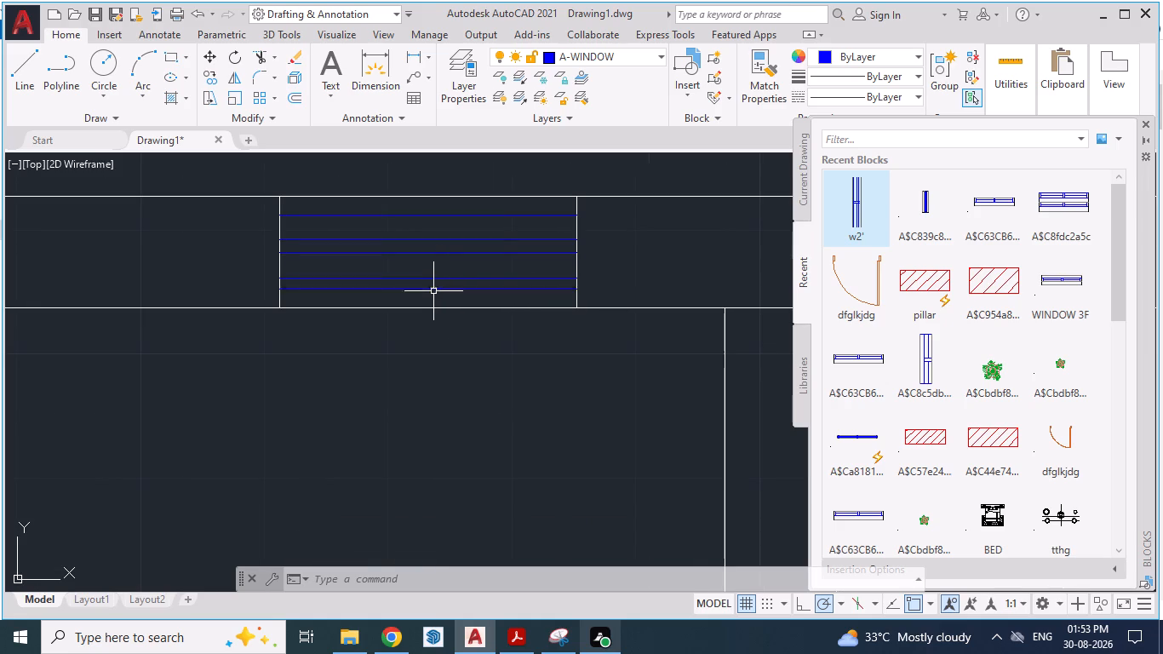
click(432, 290)
key(Delete)
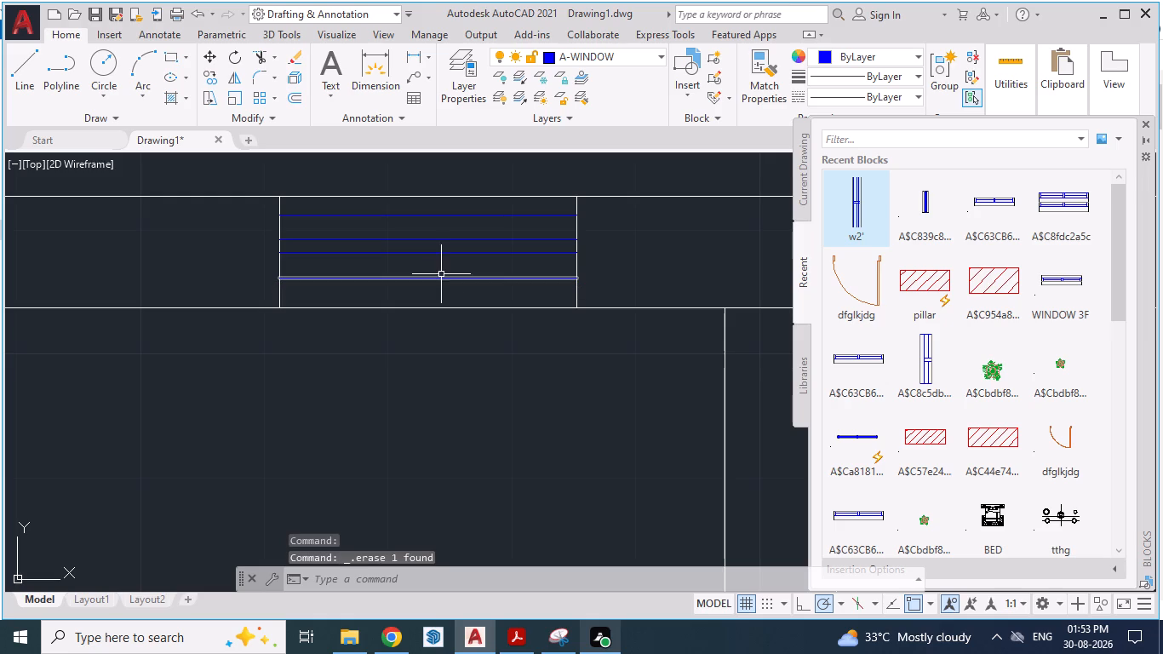
click(441, 240)
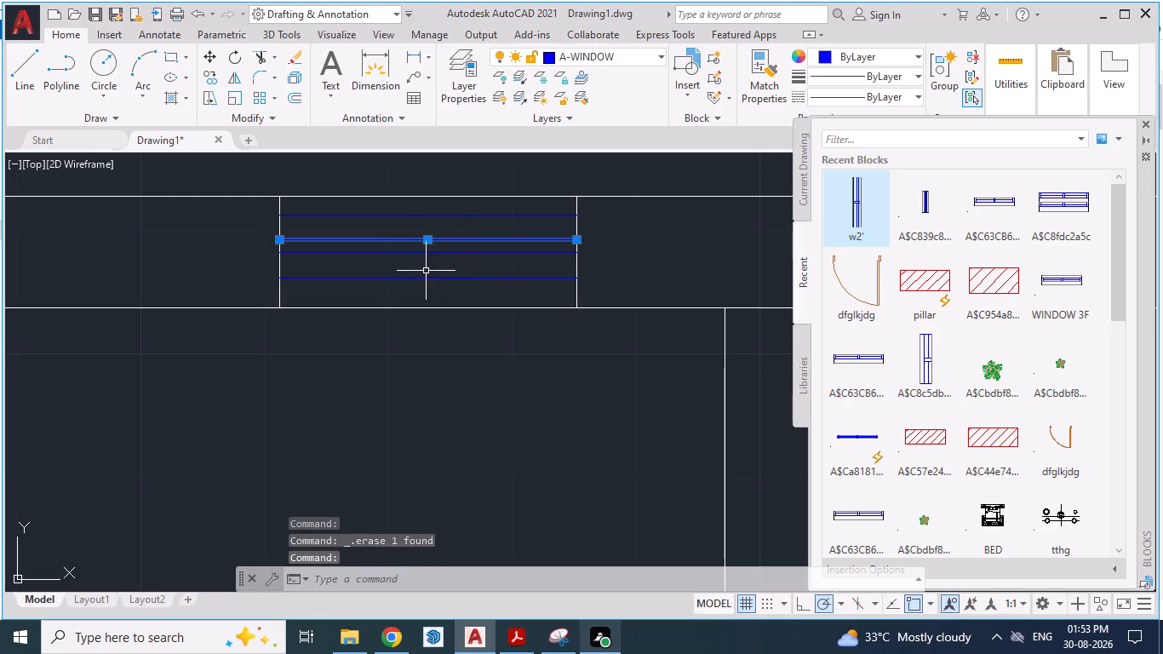
click(417, 278)
key(Delete)
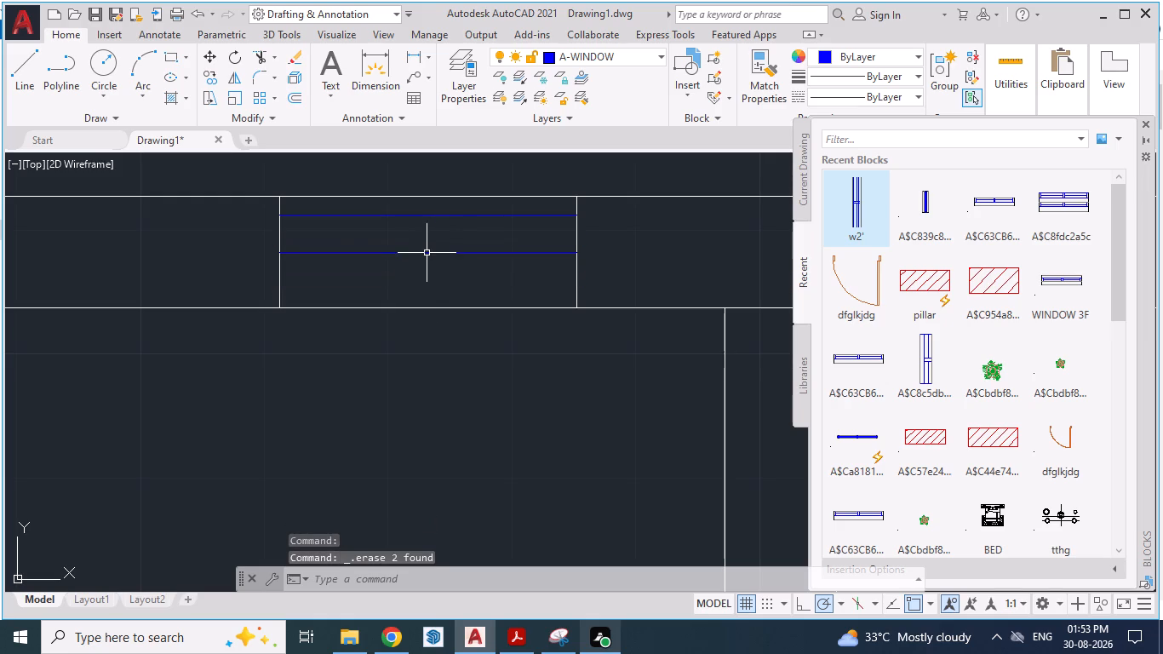
Offset the window's centre line 3" toward the inner wall face.
click(426, 251)
key(o)
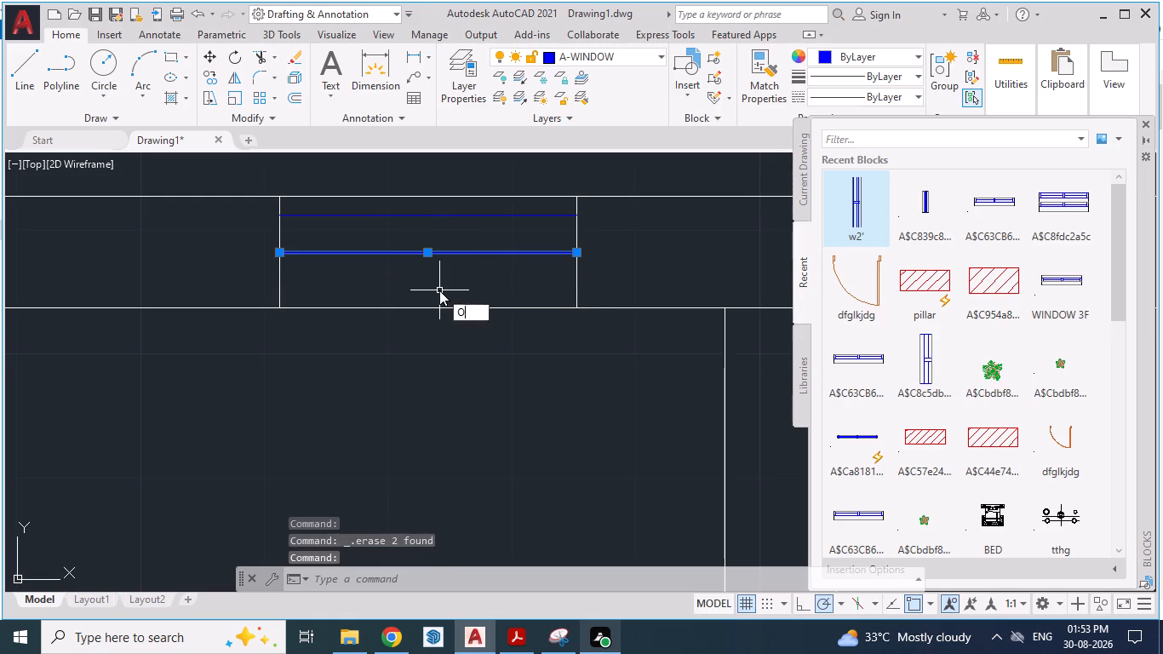
key(Return)
key(Return)
click(439, 288)
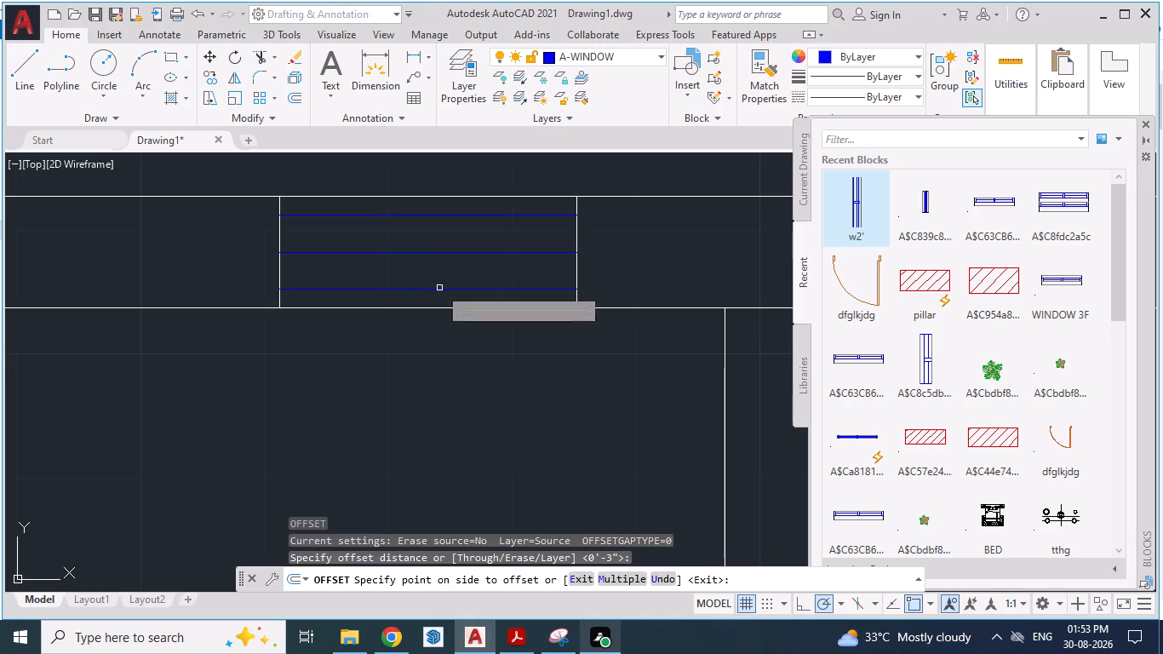
key(Escape)
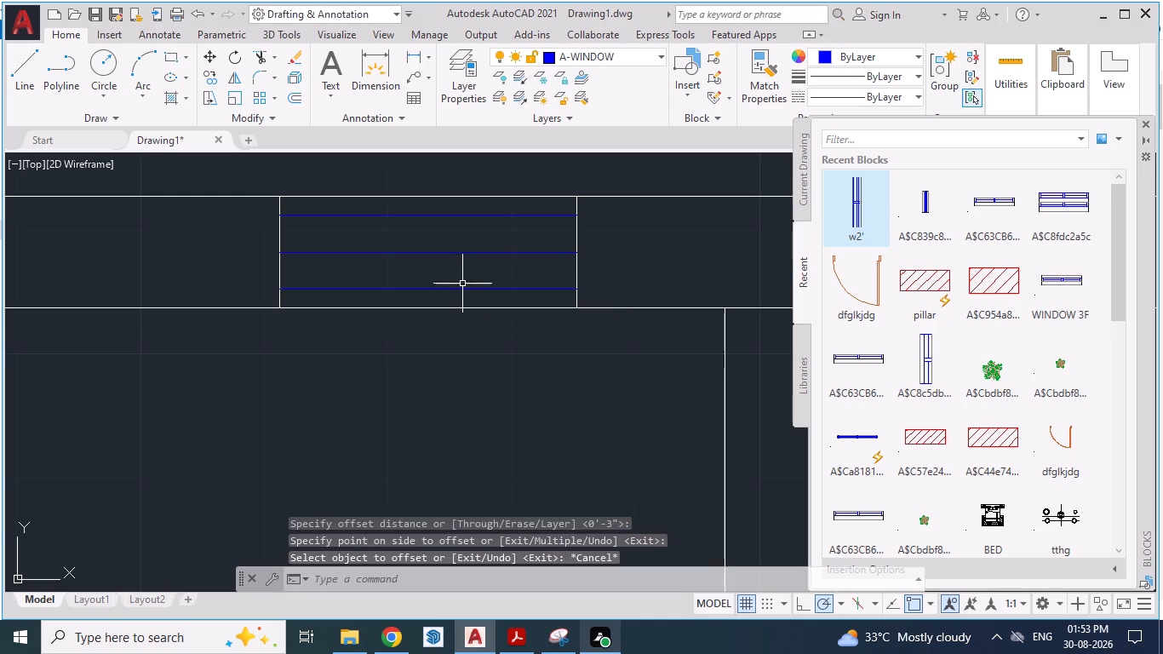
Offset the window's centre line 0.5" to both sides.
scroll(447, 266, up, 1)
click(421, 244)
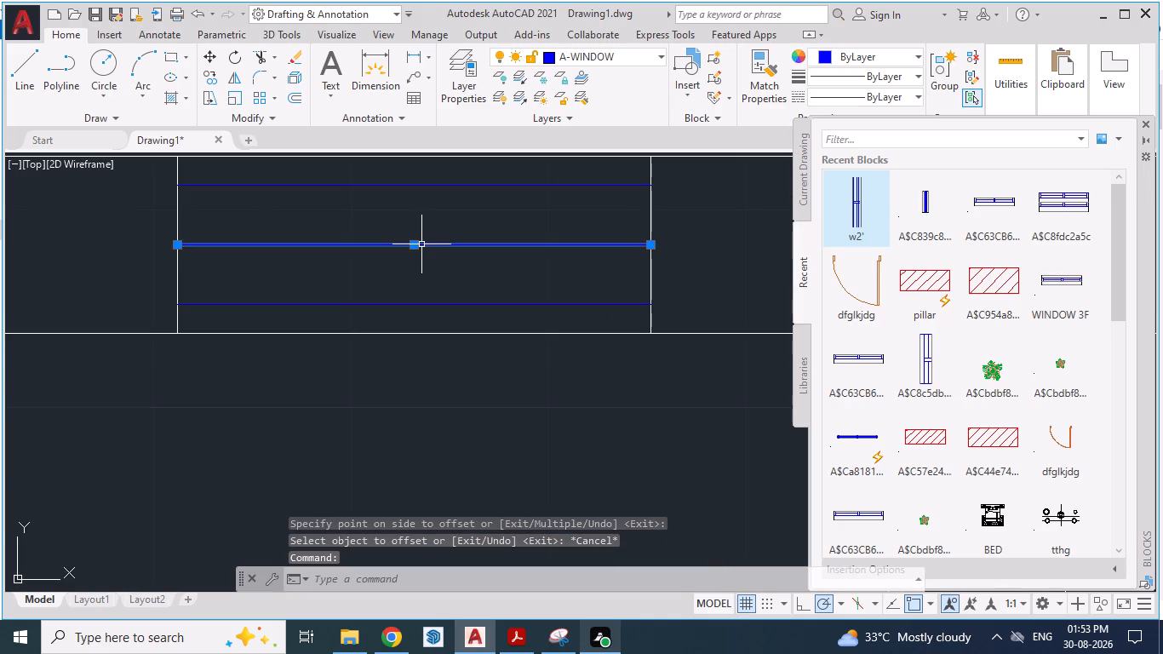
key(o)
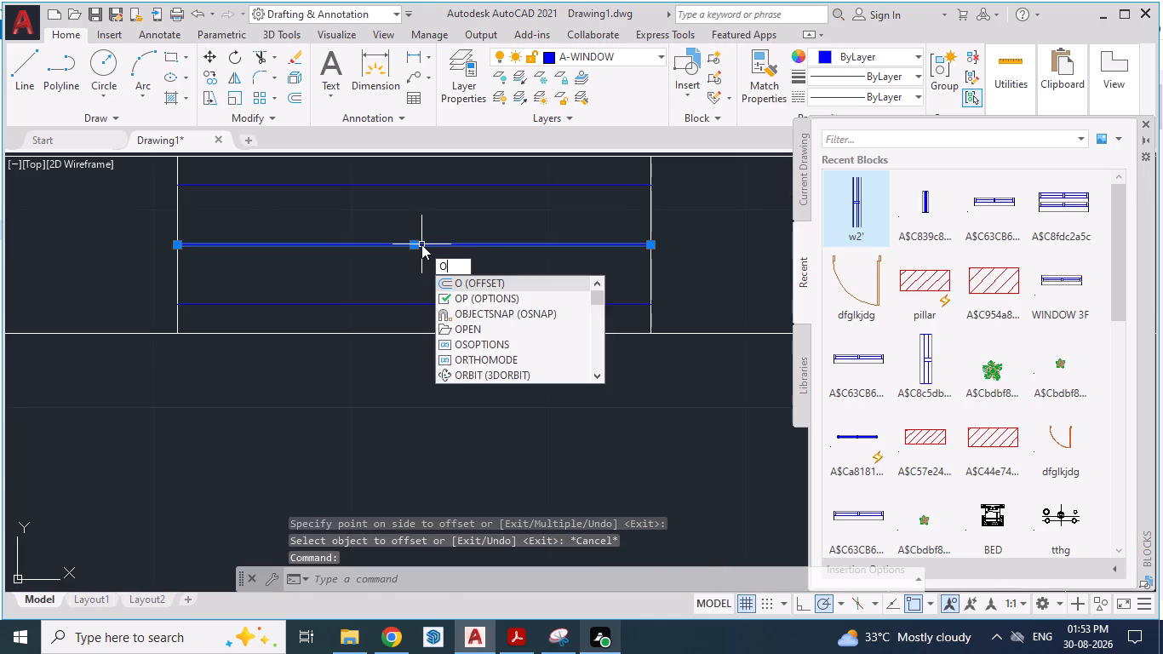
key(Return)
text(0.5")
key(Return)
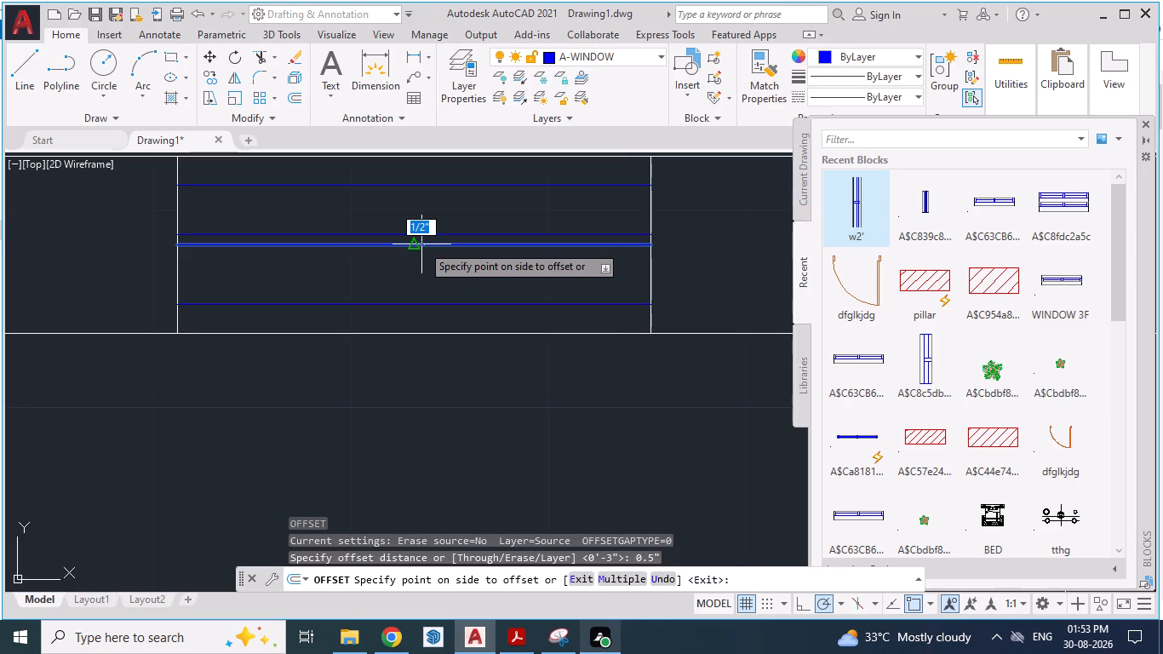
click(415, 220)
drag(412, 245, 413, 259)
click(413, 259)
scroll(455, 277, down, 2)
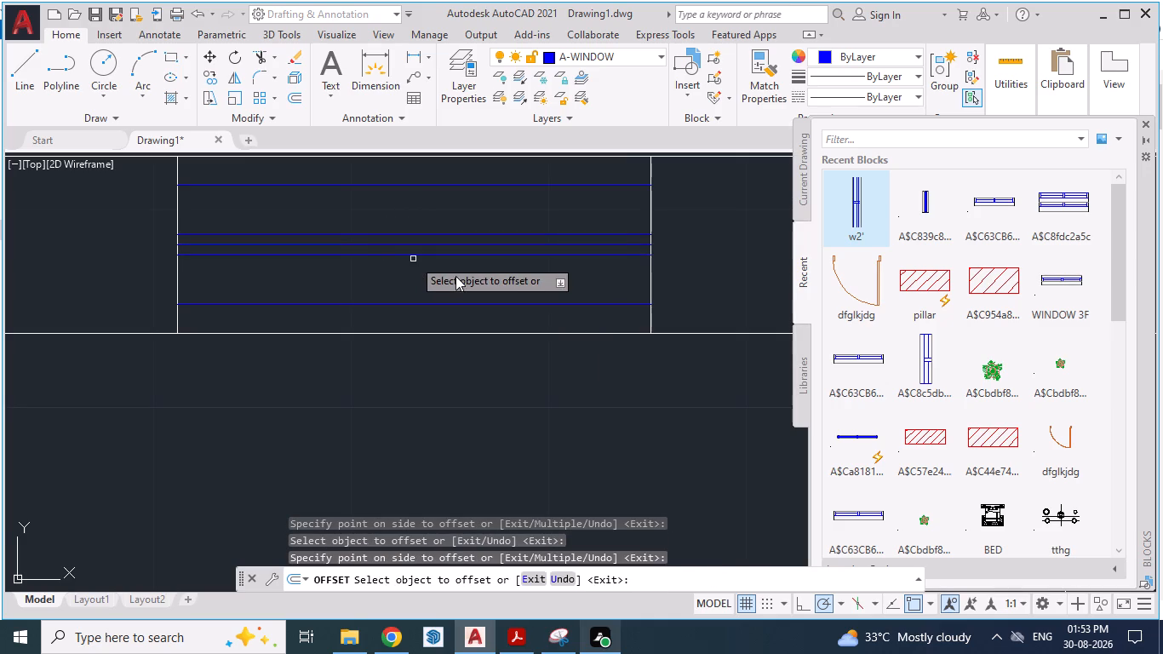
scroll(478, 279, down, 1)
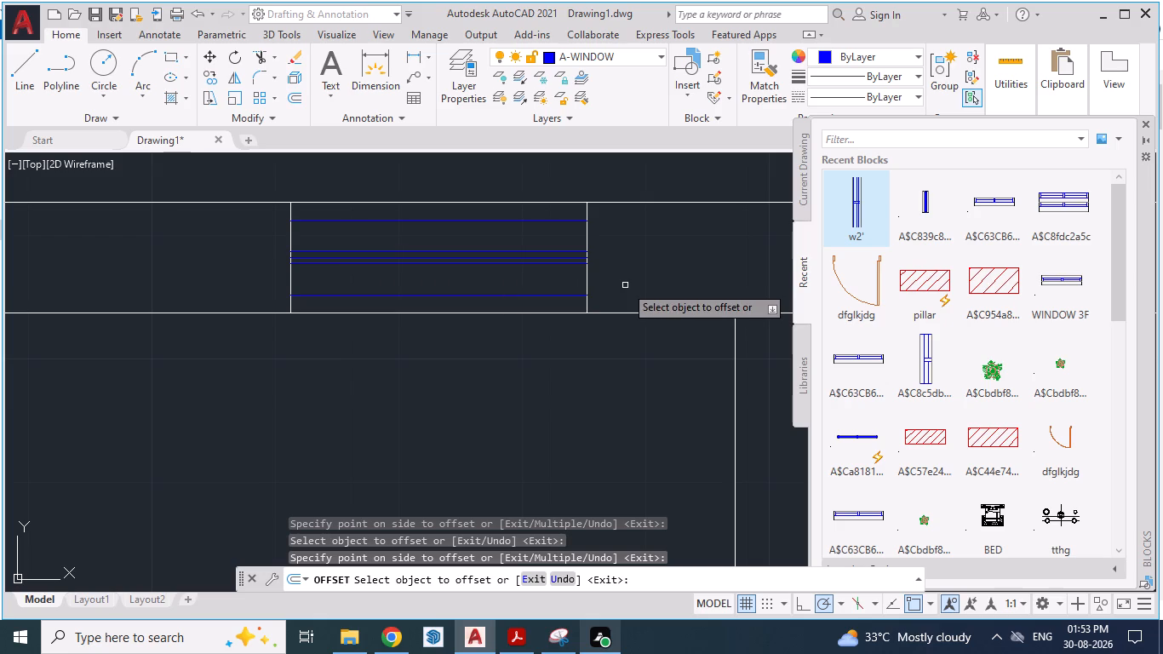
Compare the toilet's rear wall window with the PDF floor plan.
click(508, 632)
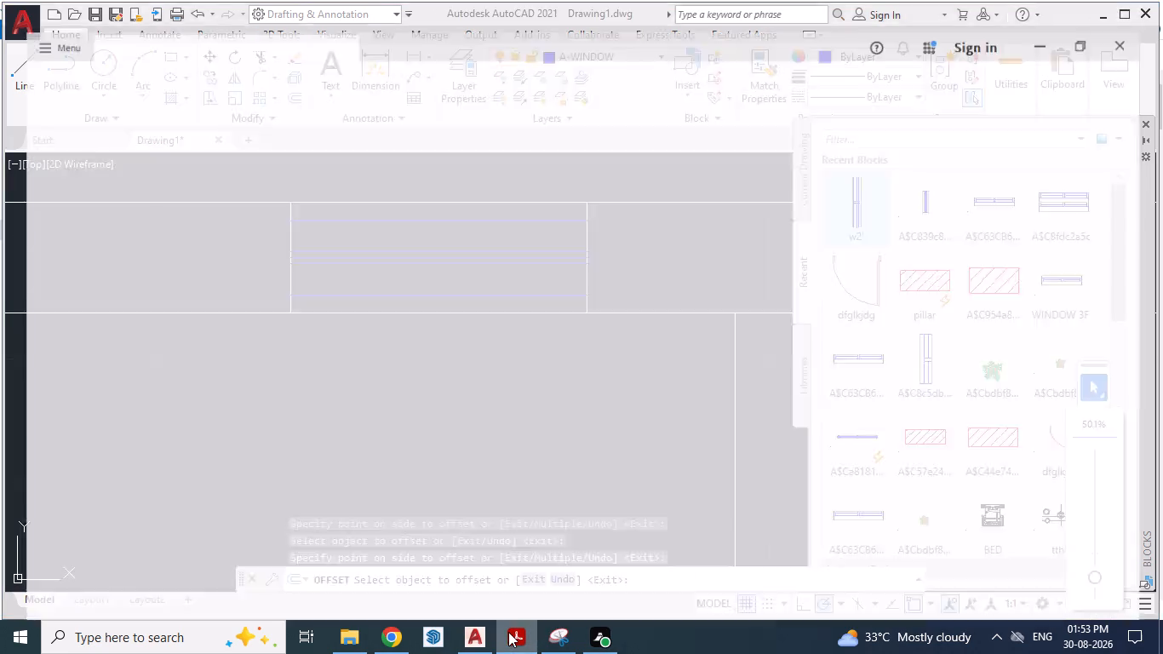
click(508, 632)
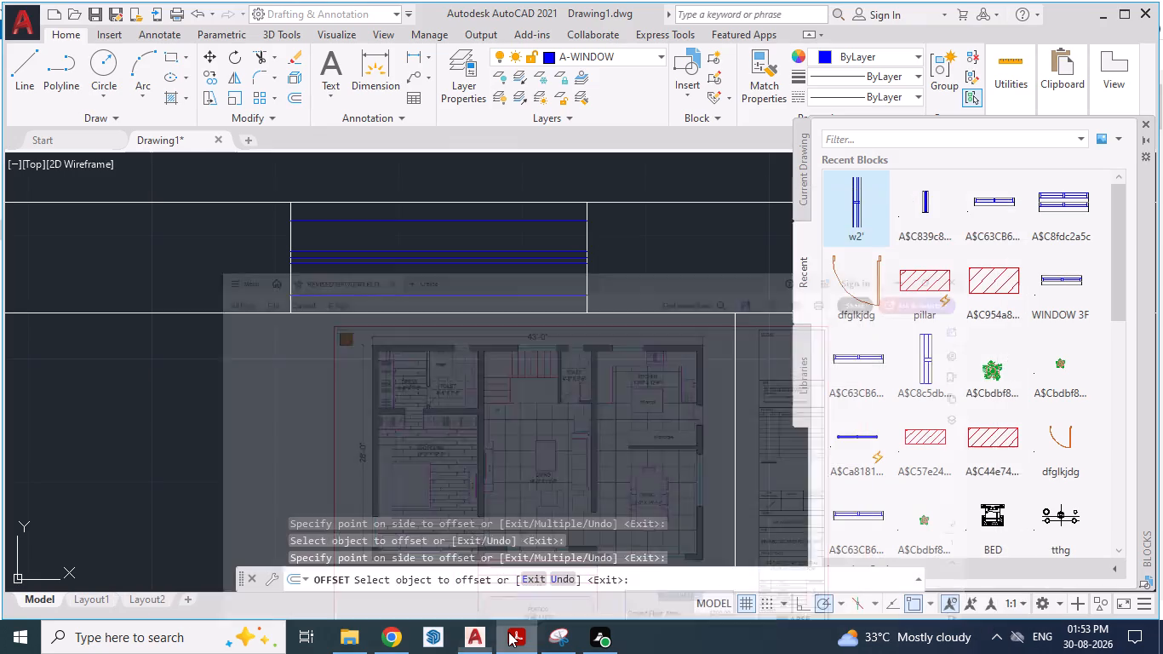
click(508, 632)
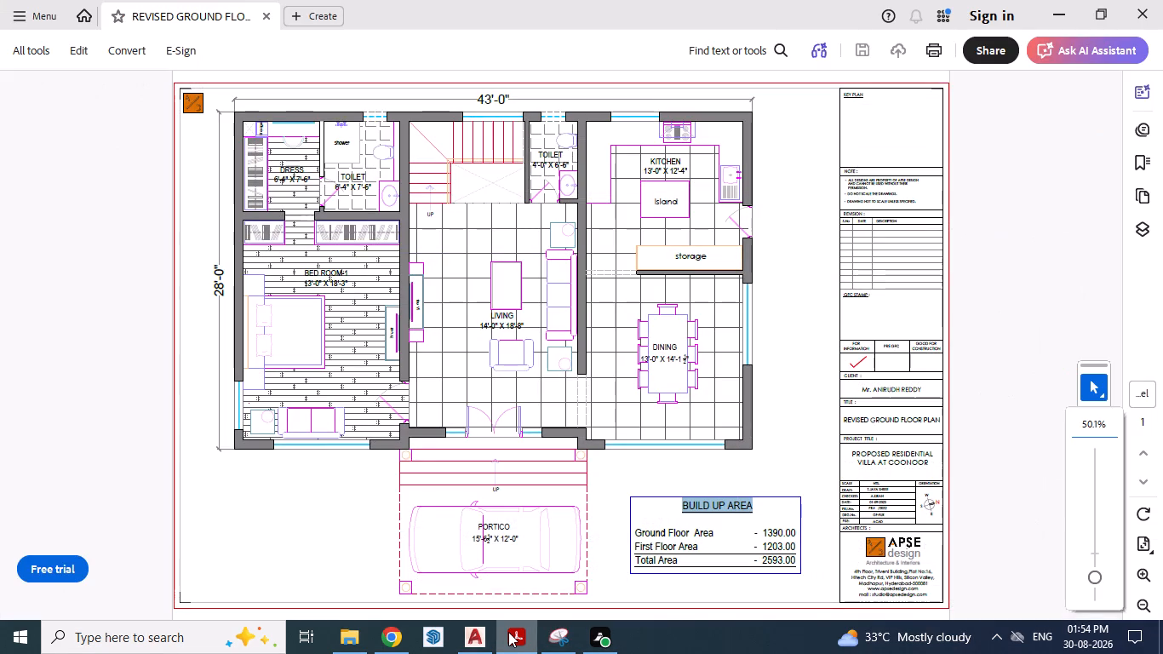
click(508, 632)
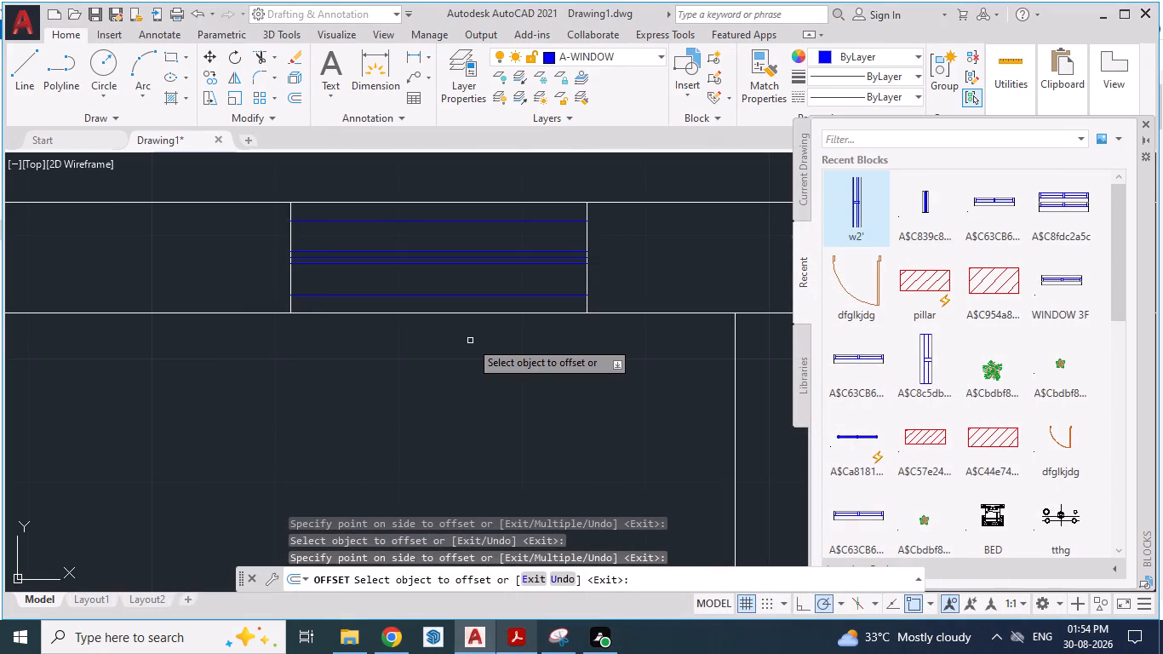
key(Escape)
scroll(452, 330, down, 2)
scroll(341, 323, down, 1)
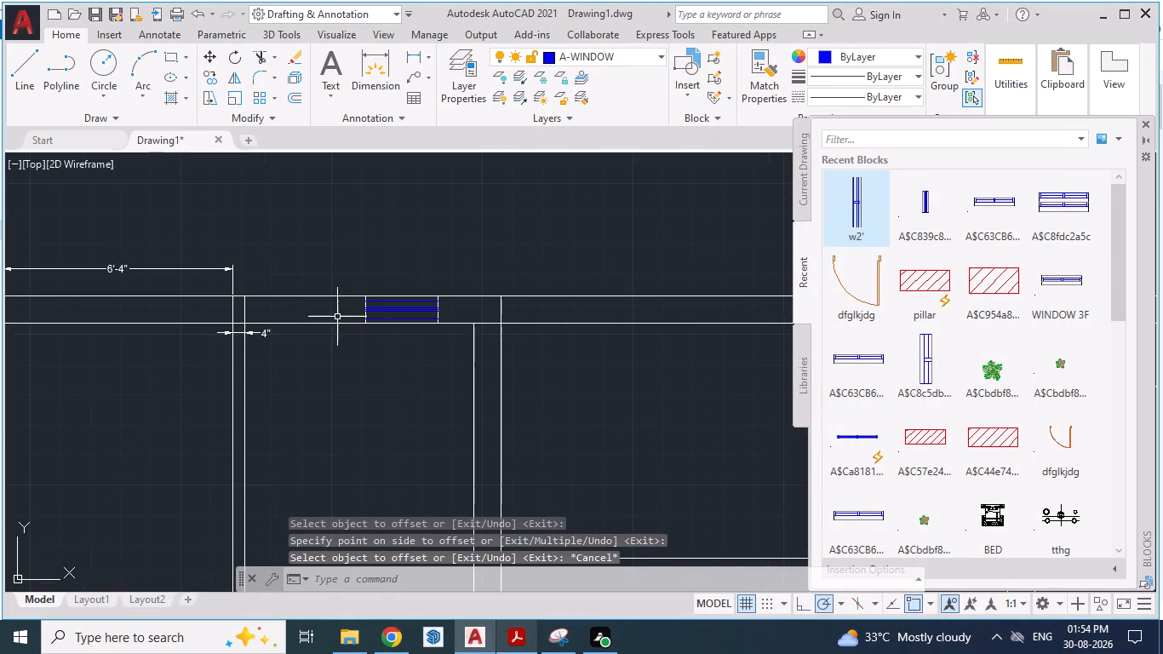
scroll(337, 317, down, 1)
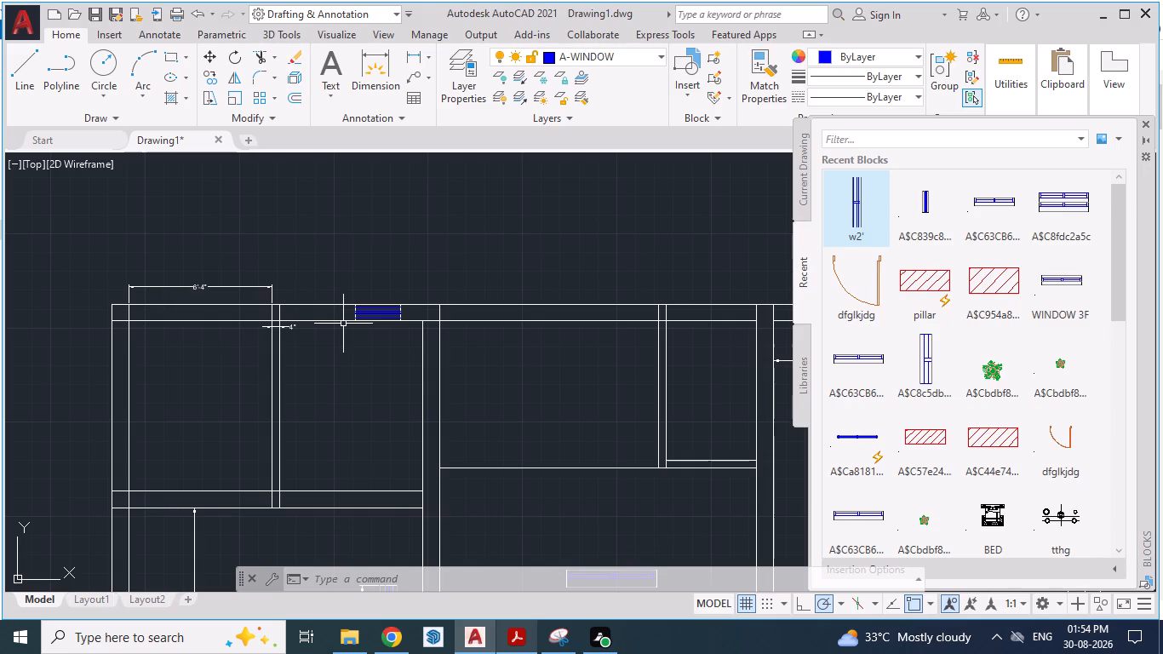
scroll(368, 309, up, 4)
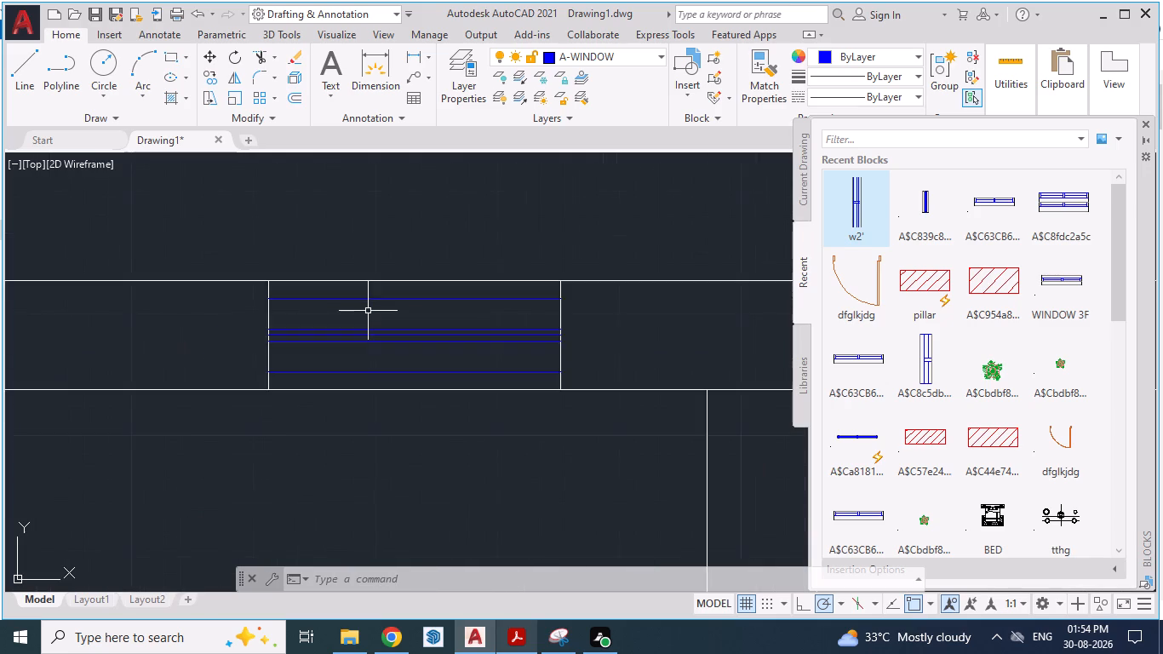
scroll(368, 311, up, 1)
key(Escape)
scroll(368, 311, down, 5)
Examine the rear wall windows at the staircase and small toilet in the PDF against the drafted walls.
key(alt+Tab)
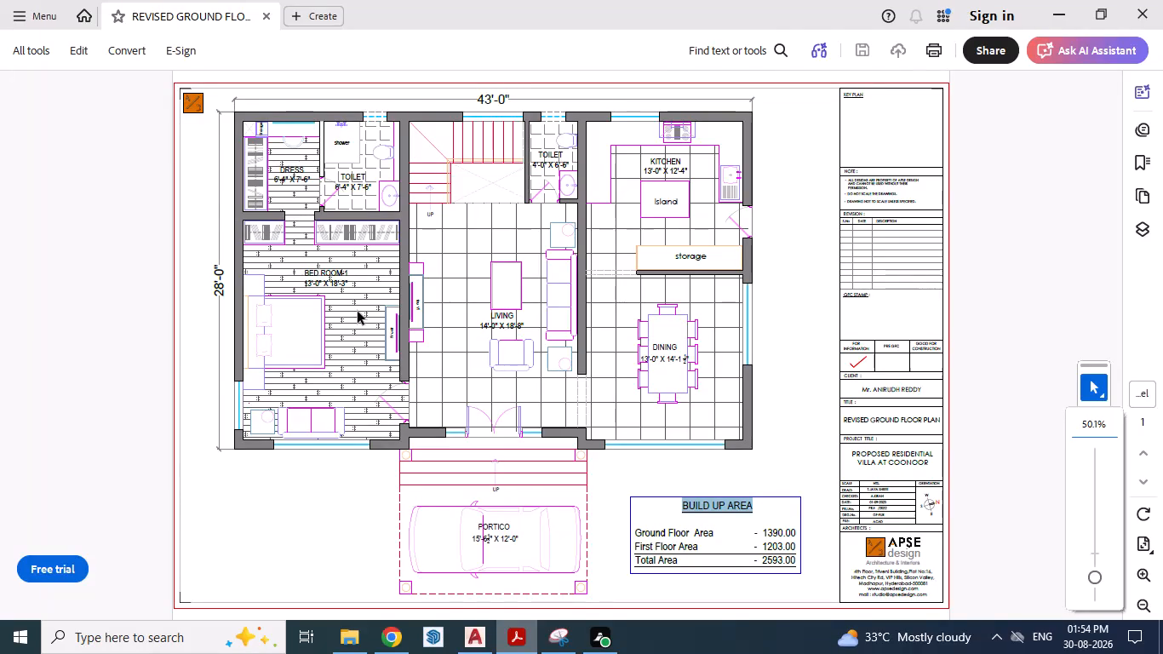
key(alt+Tab)
scroll(375, 347, down, 2)
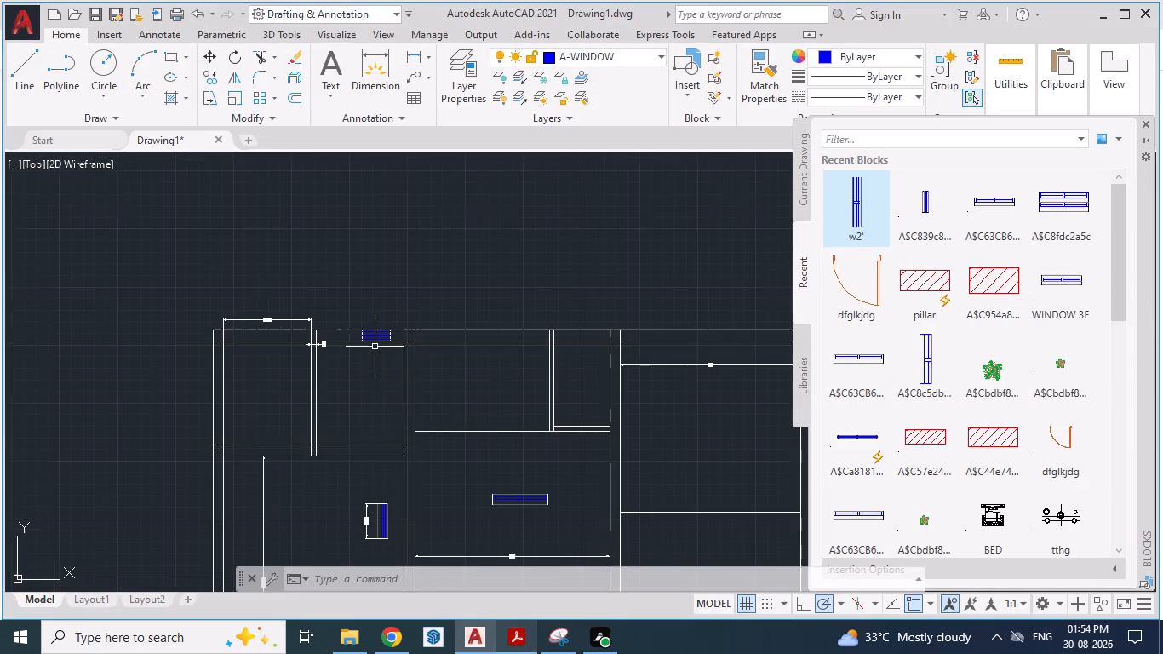
scroll(476, 414, up, 1)
key(alt+Tab)
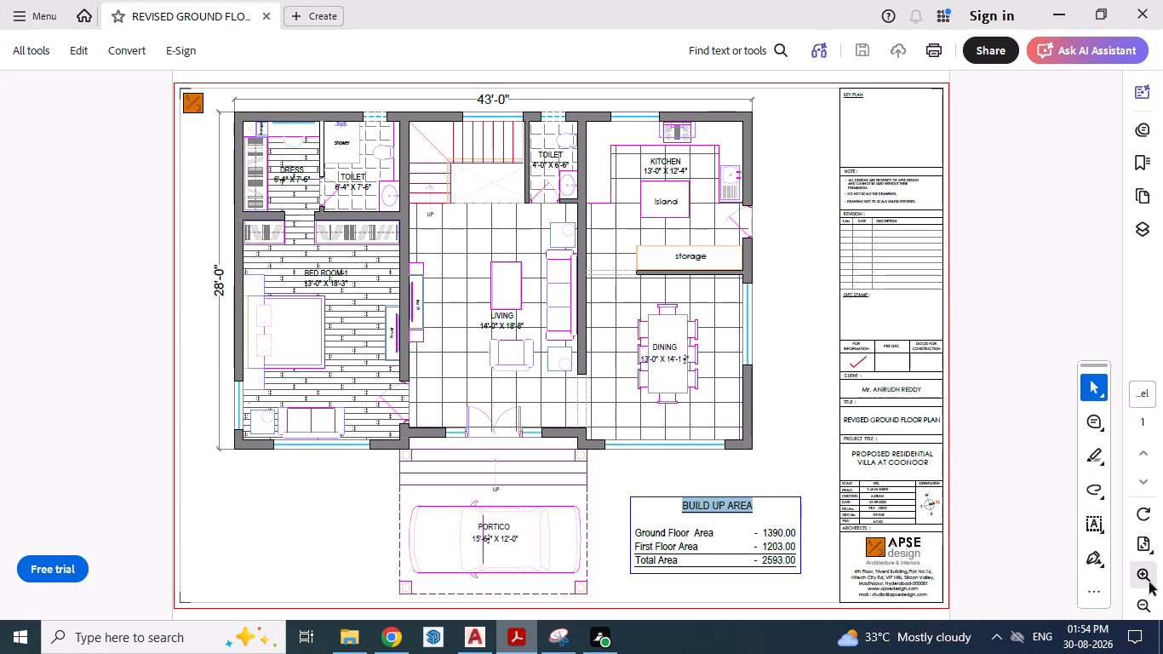
shift+scroll(515, 112, up, 3)
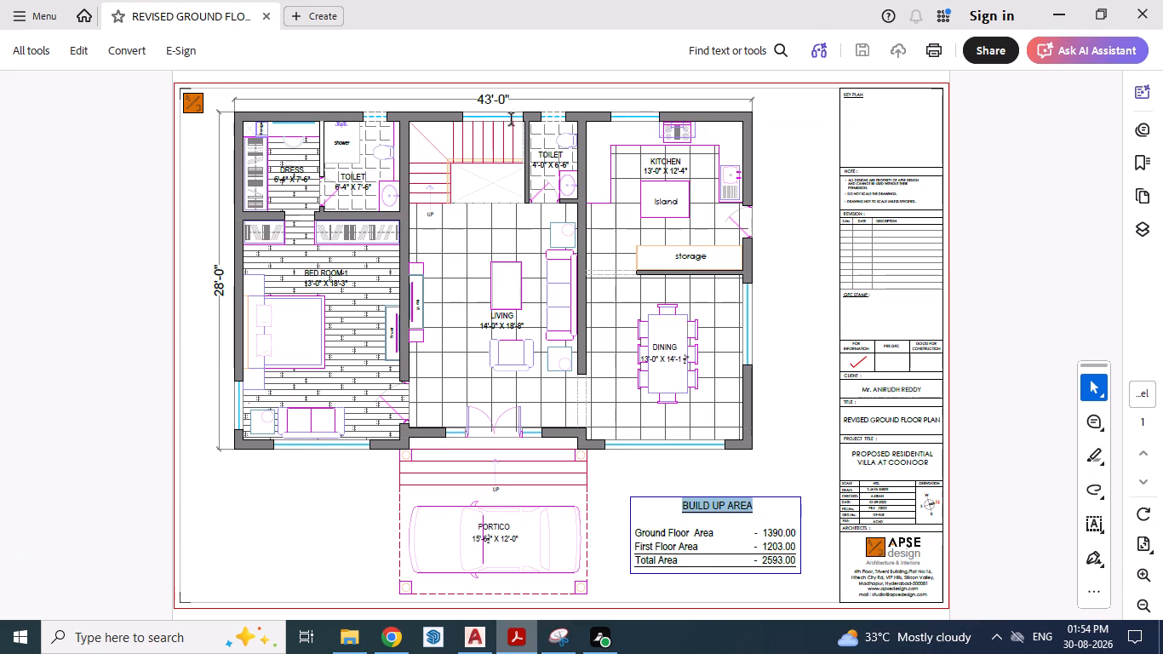
click(528, 644)
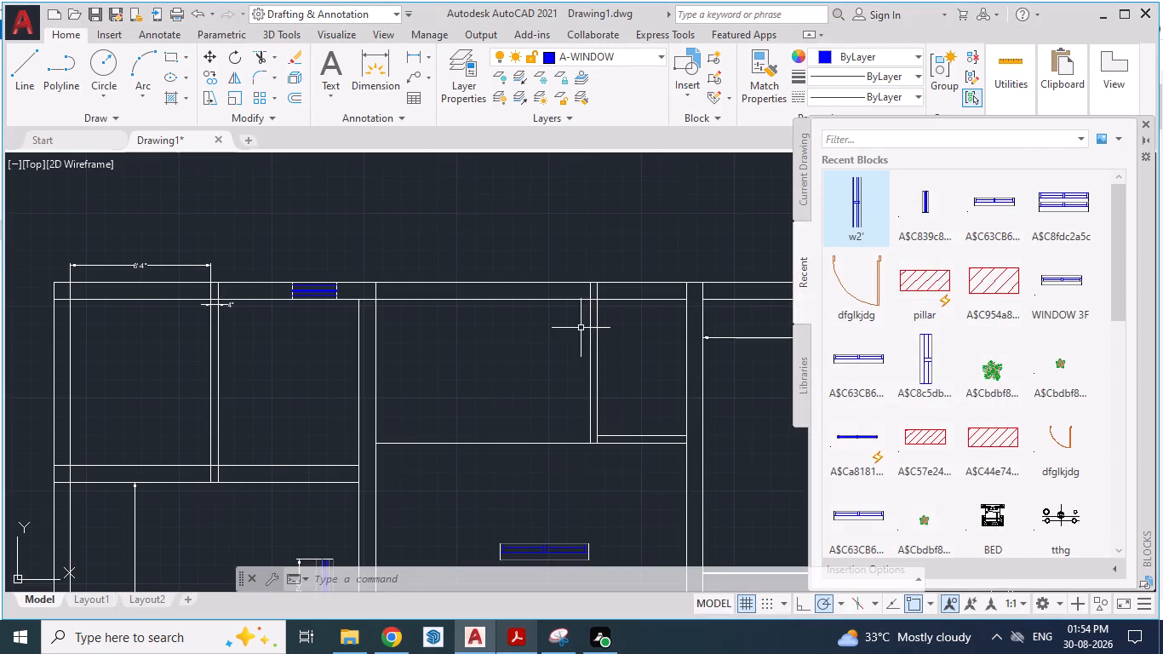
scroll(593, 302, up, 1)
key(alt+Tab)
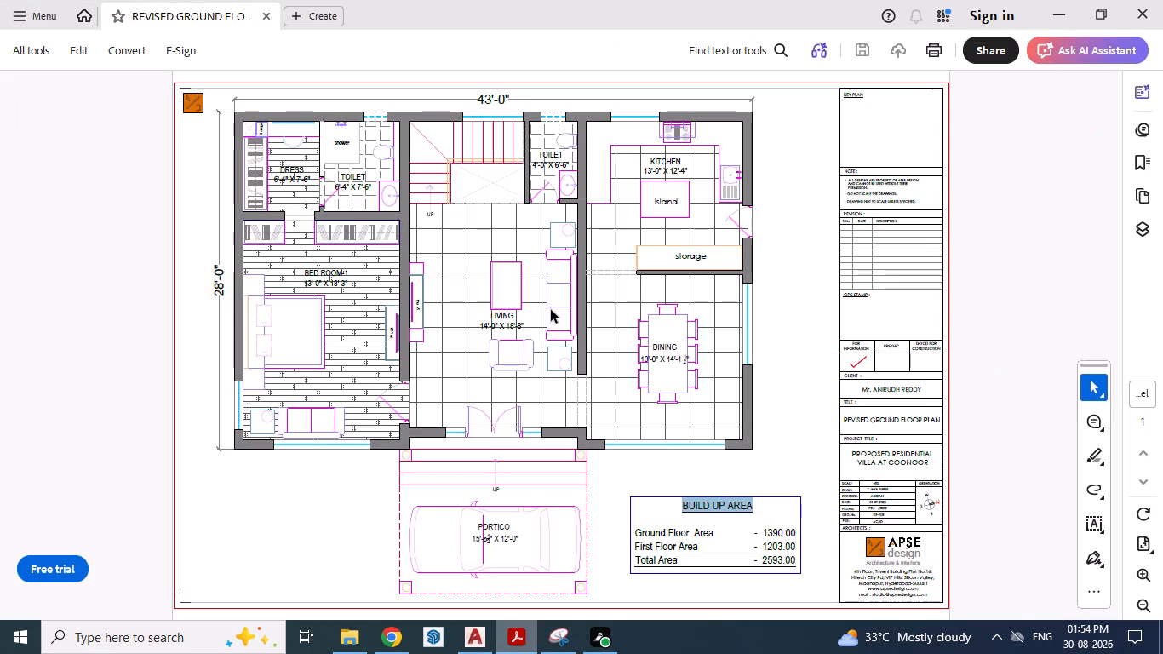
key(alt+Tab)
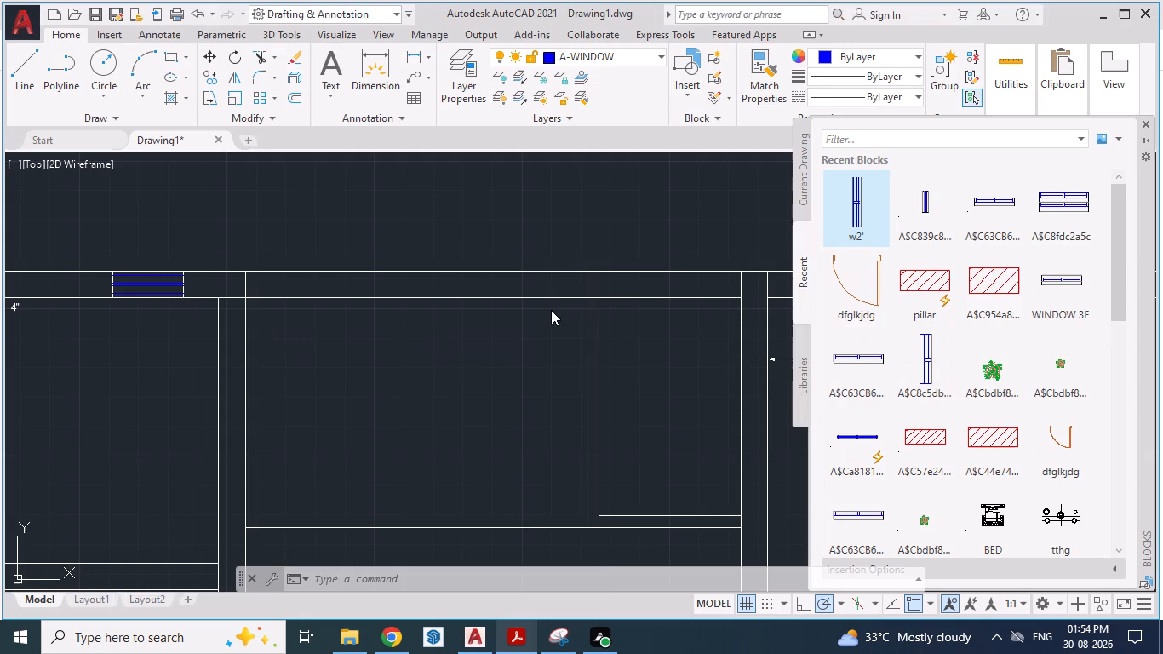
Trim the staircase-side line of the small toilet's partition where it crosses the rear wall thickness.
scroll(572, 282, up, 1)
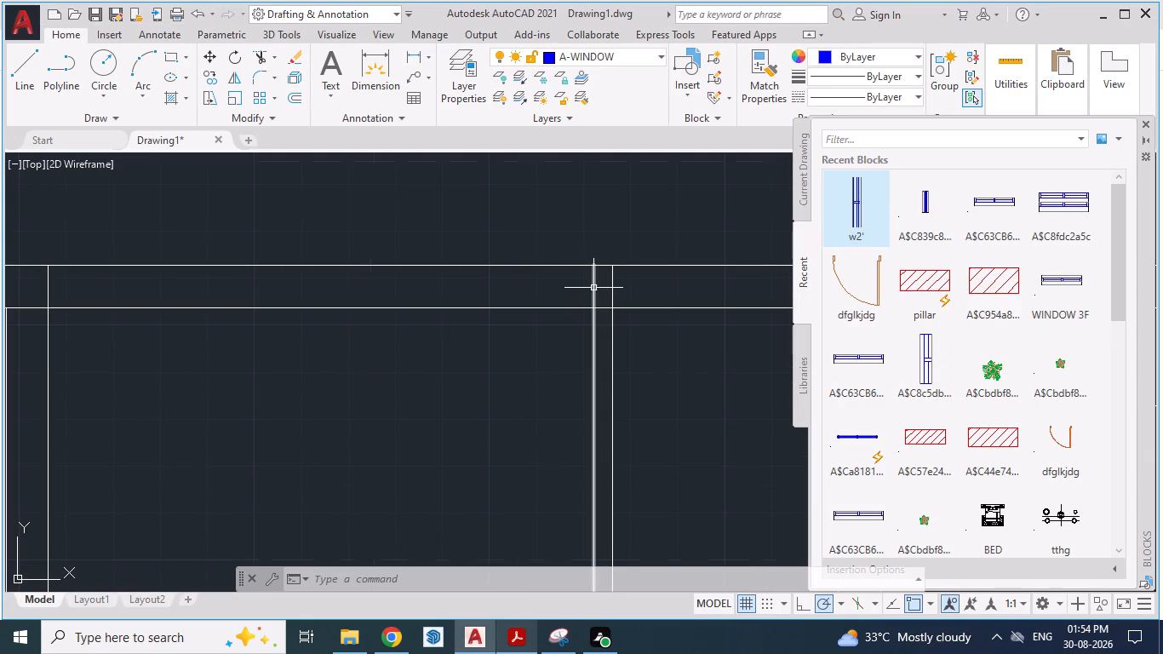
key(Escape)
key(Escape)
text(TR)
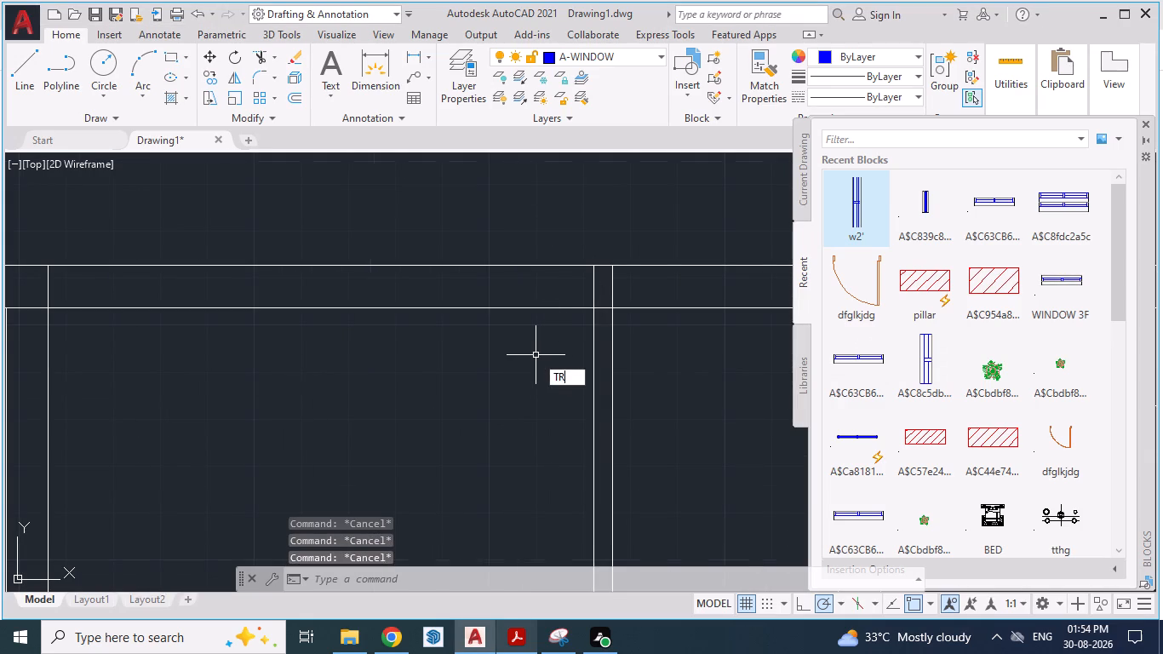
key(Return)
click(592, 288)
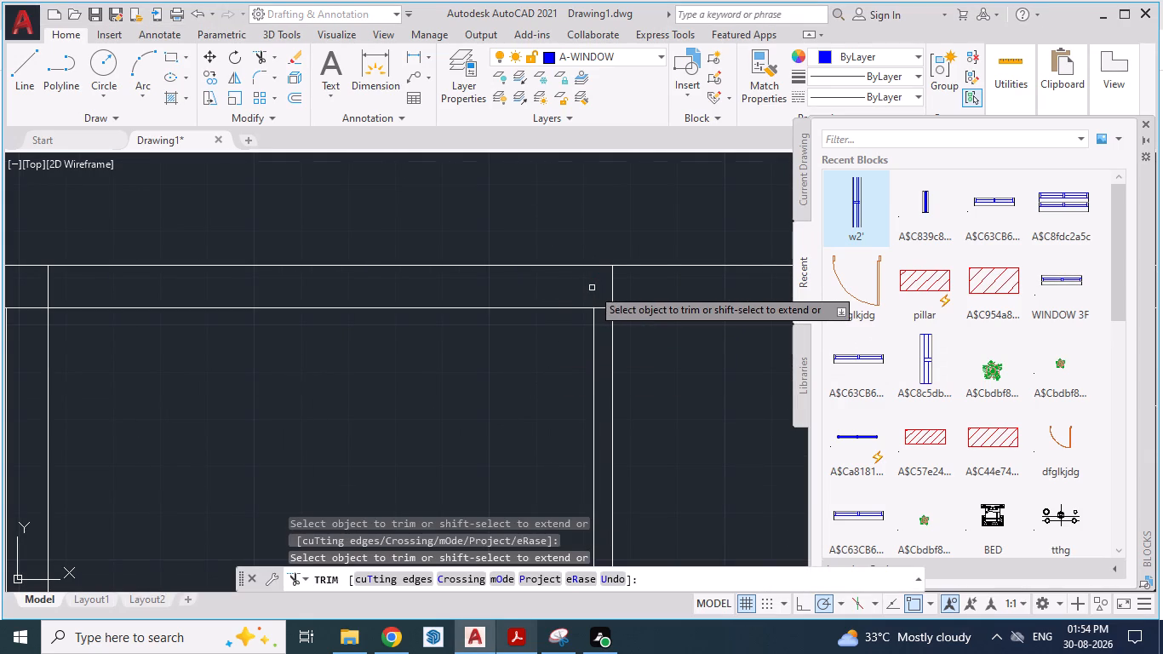
key(Escape)
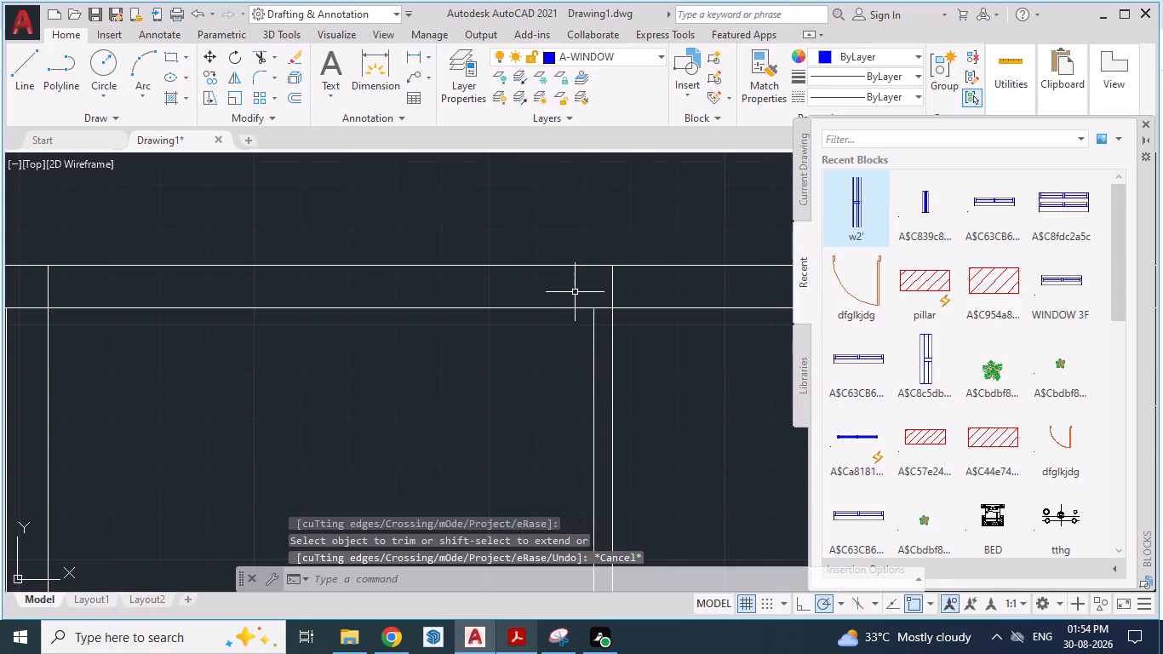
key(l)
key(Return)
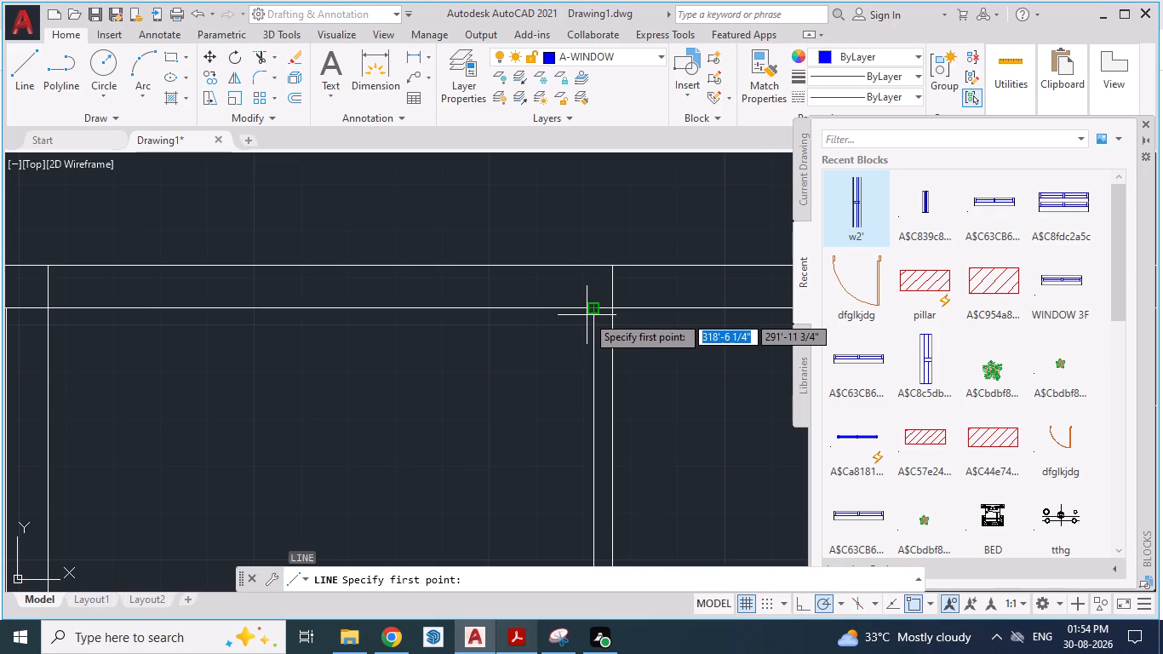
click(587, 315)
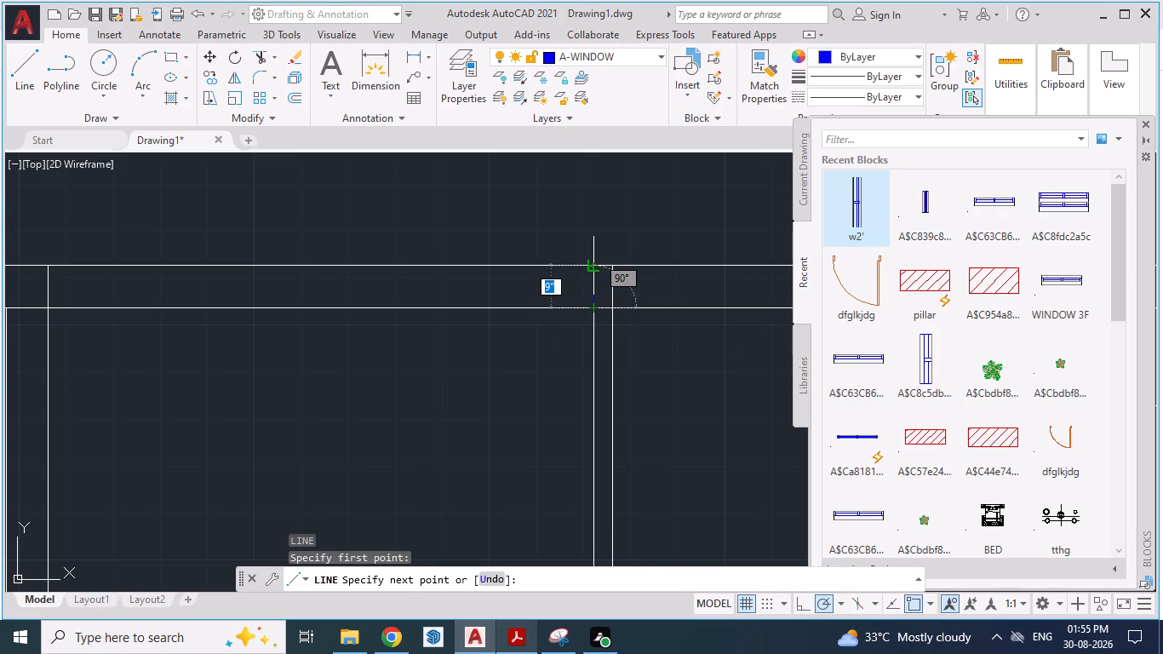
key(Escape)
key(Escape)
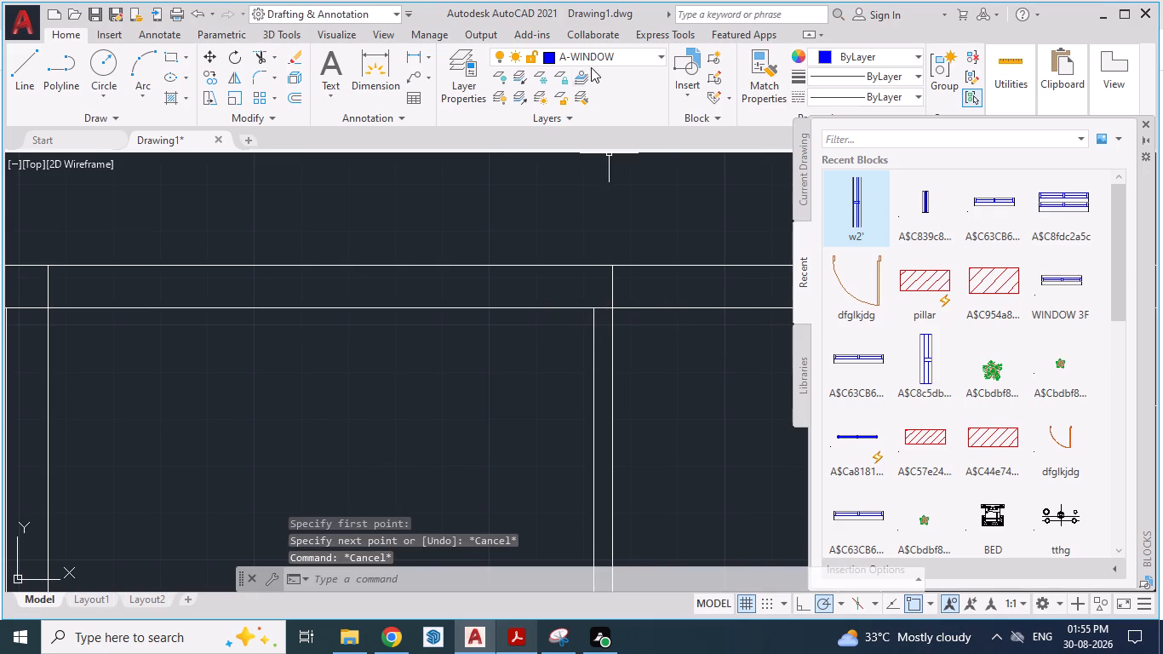
On layer 0, draw a 9" line across the rear wall in line with the partition's staircase-side face.
click(592, 57)
click(564, 79)
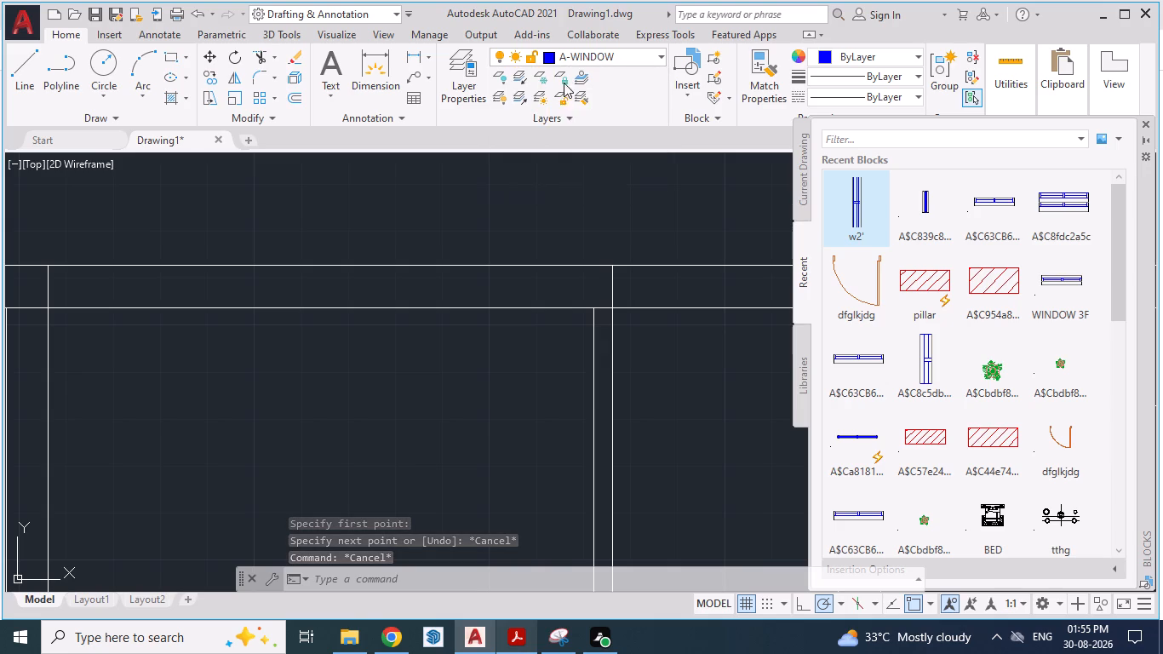
key(l)
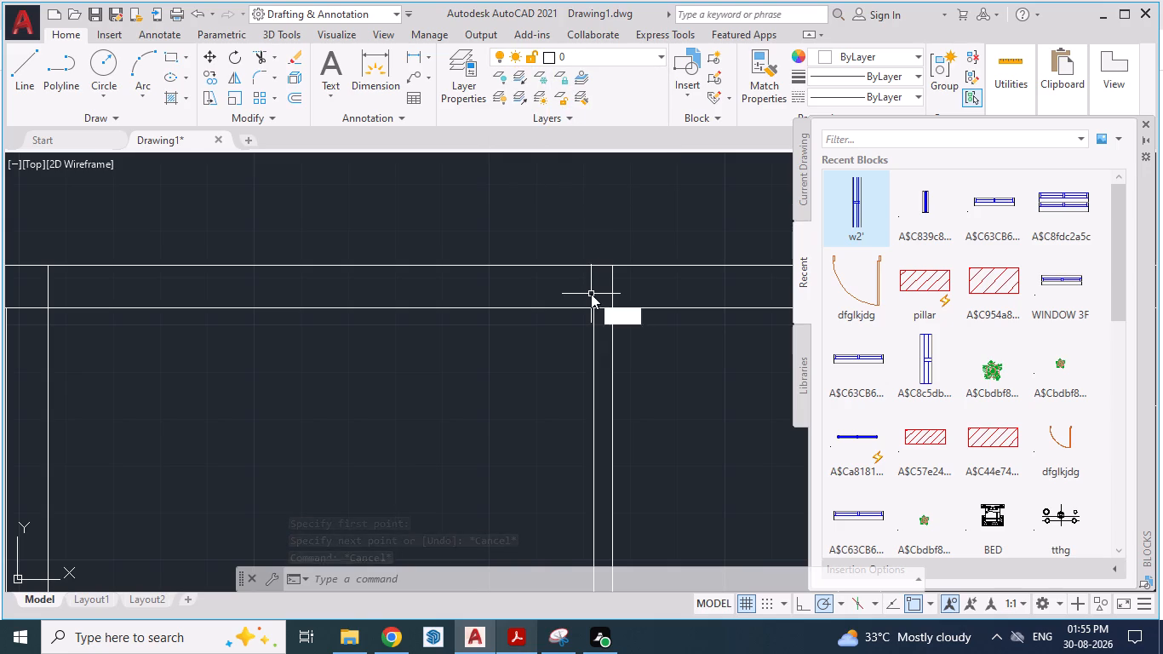
key(Return)
click(592, 304)
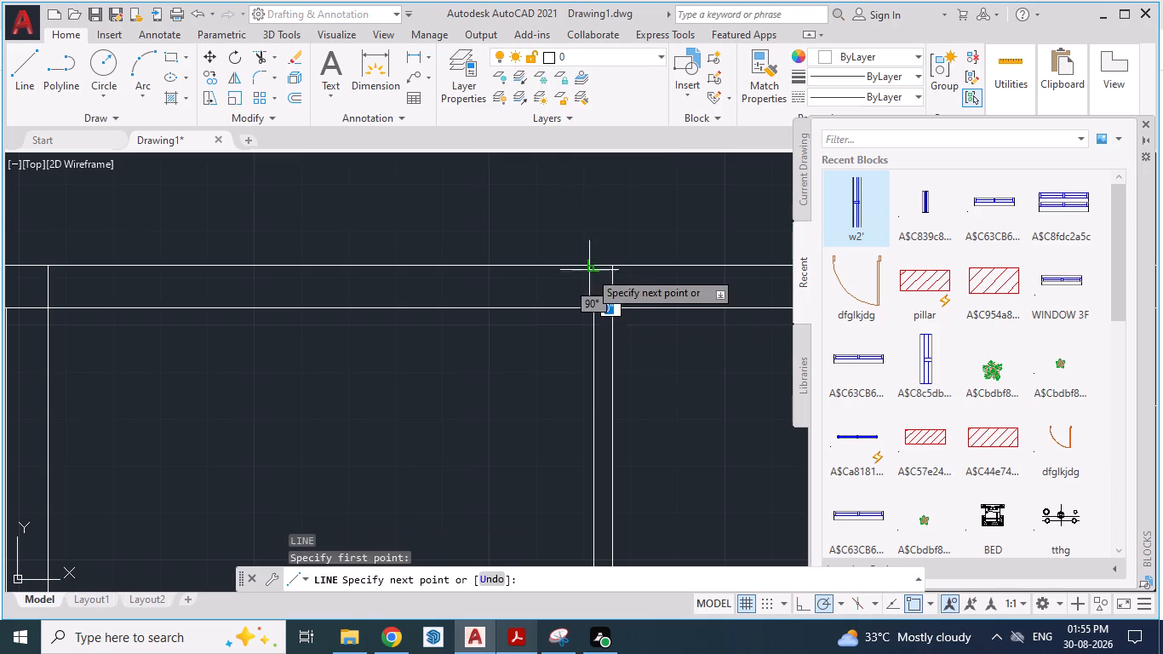
click(592, 261)
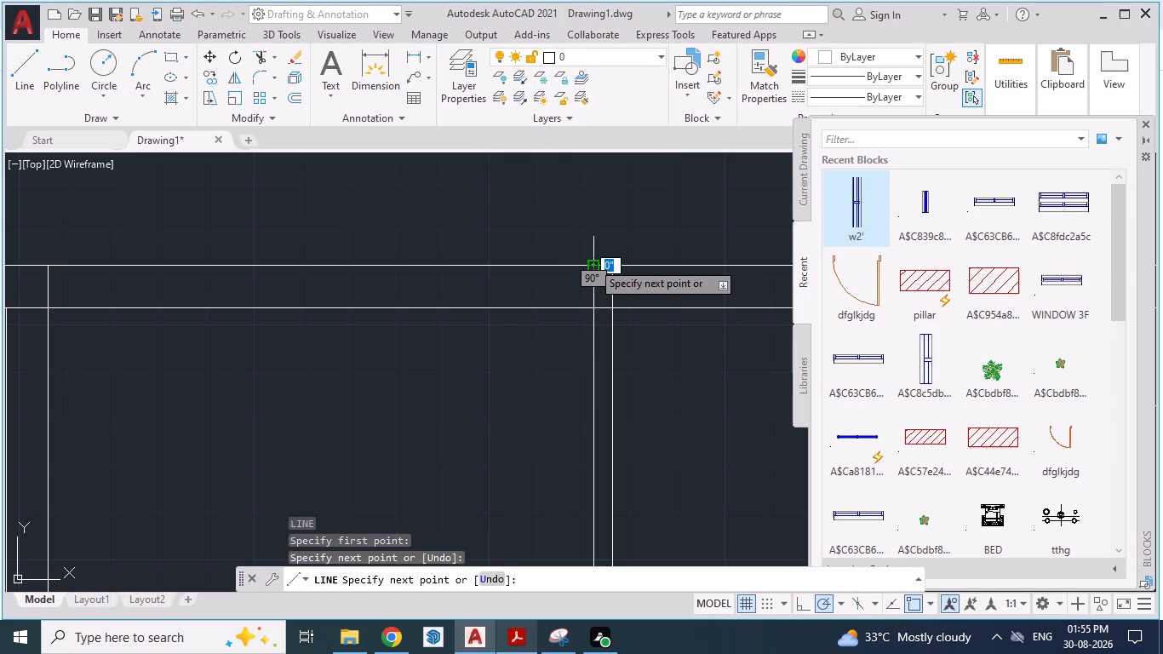
key(Return)
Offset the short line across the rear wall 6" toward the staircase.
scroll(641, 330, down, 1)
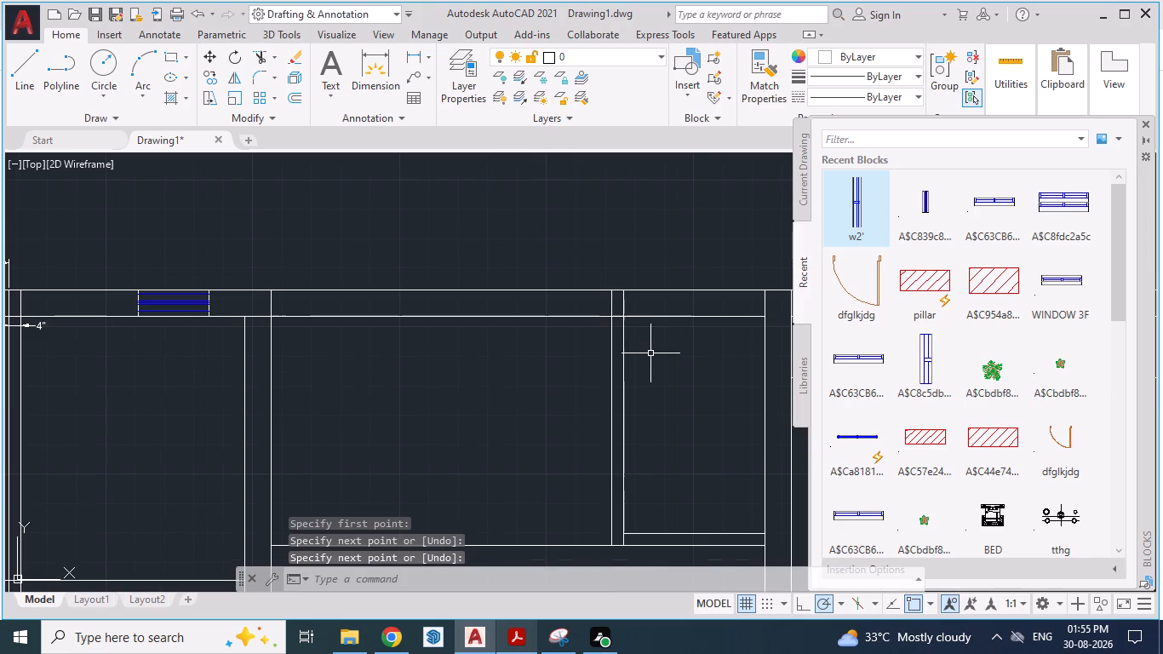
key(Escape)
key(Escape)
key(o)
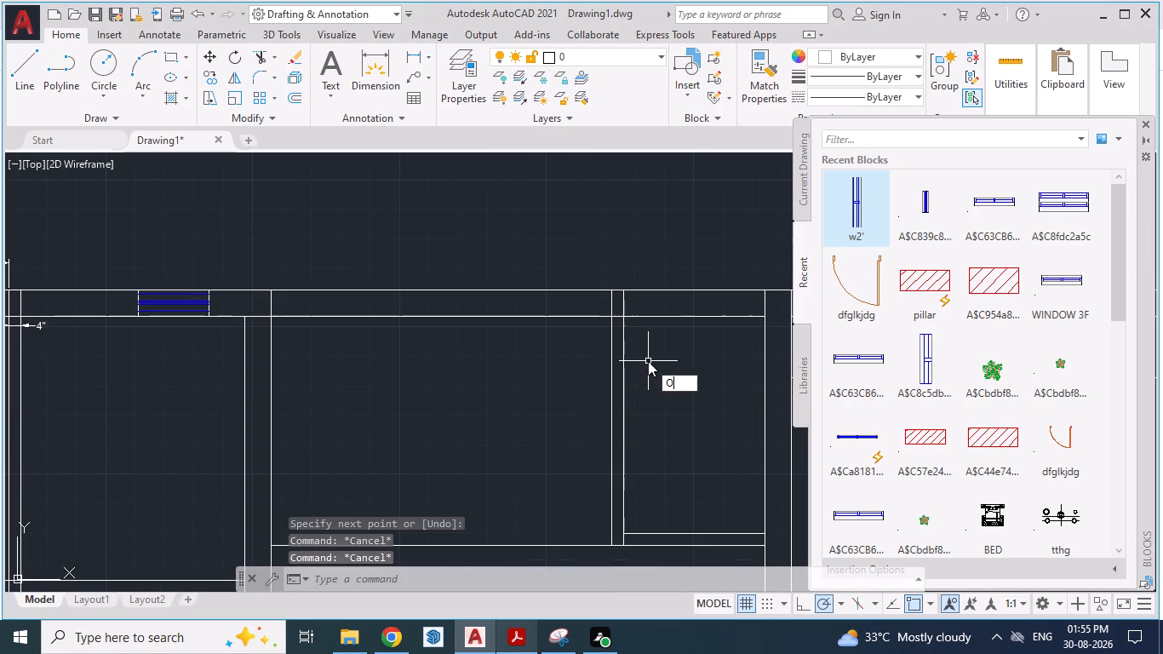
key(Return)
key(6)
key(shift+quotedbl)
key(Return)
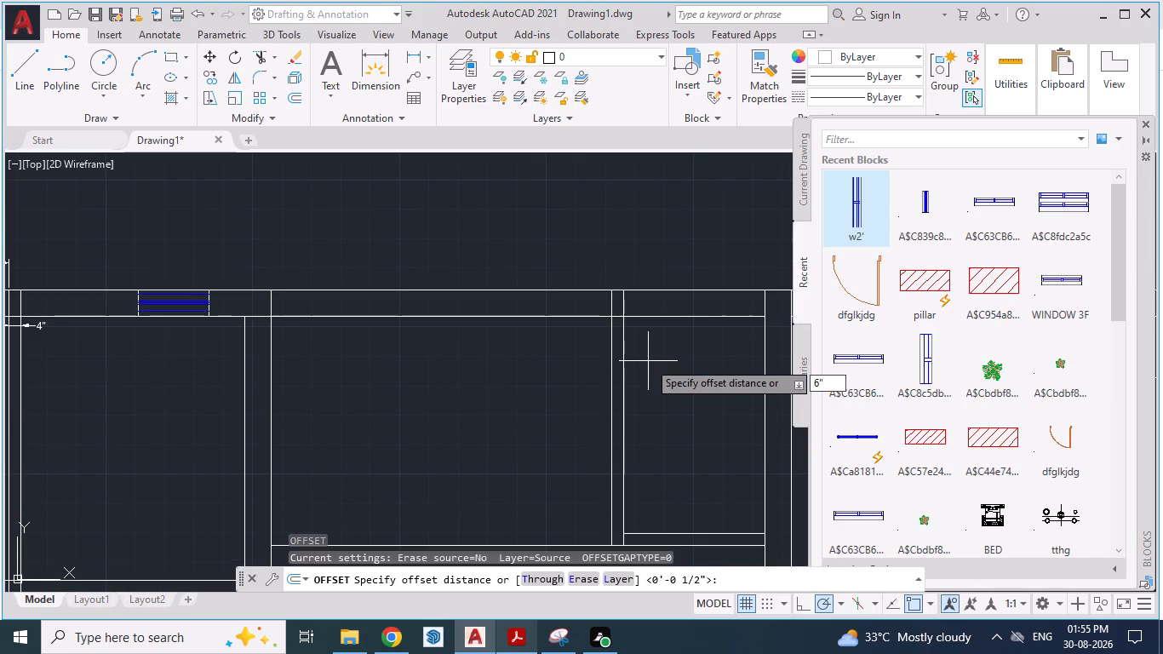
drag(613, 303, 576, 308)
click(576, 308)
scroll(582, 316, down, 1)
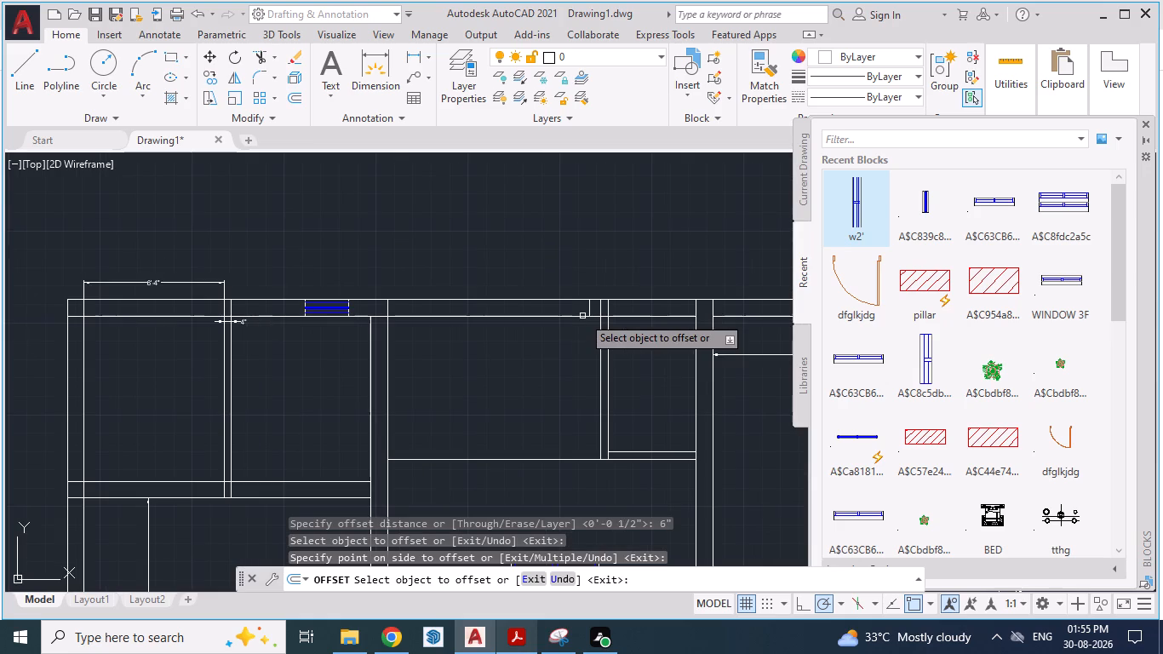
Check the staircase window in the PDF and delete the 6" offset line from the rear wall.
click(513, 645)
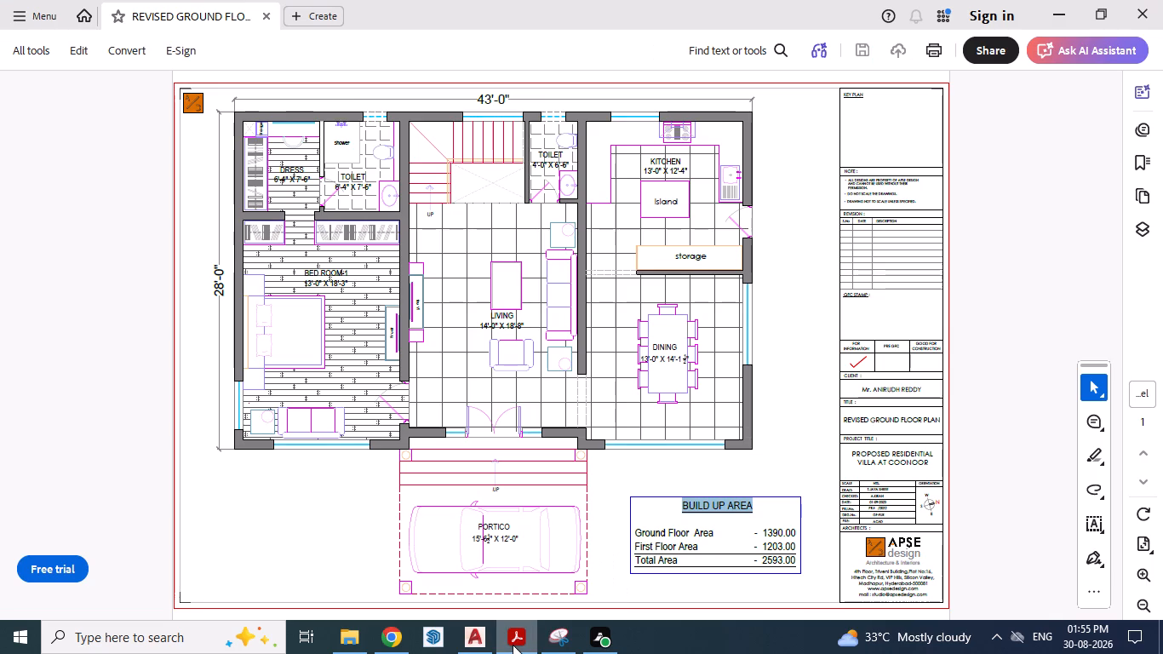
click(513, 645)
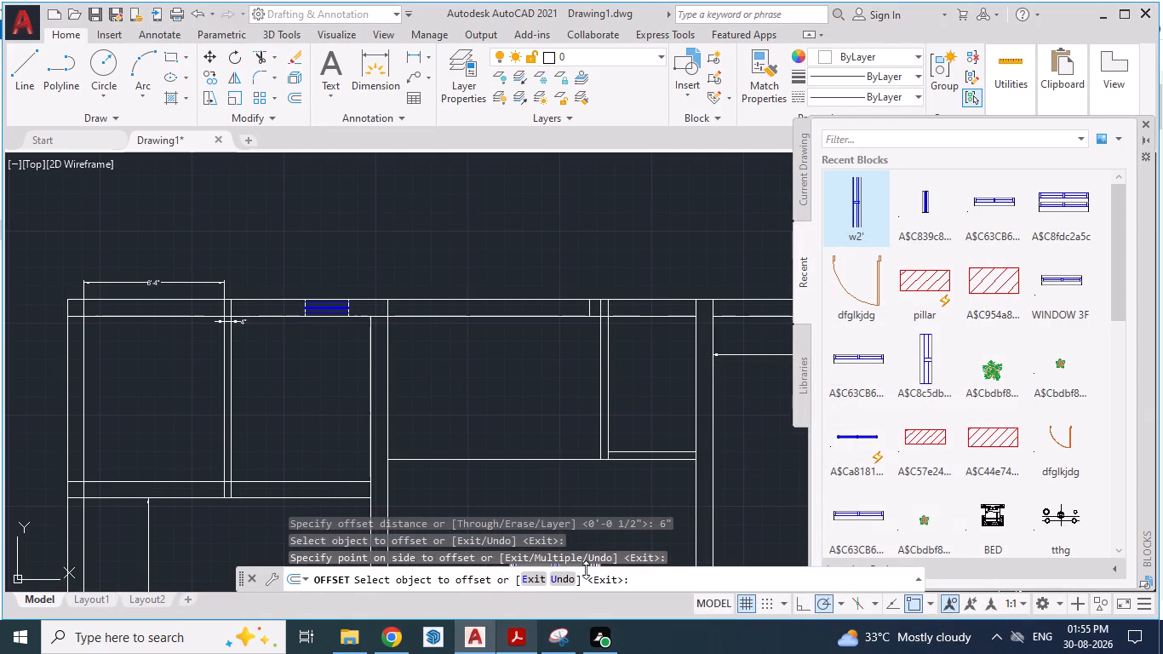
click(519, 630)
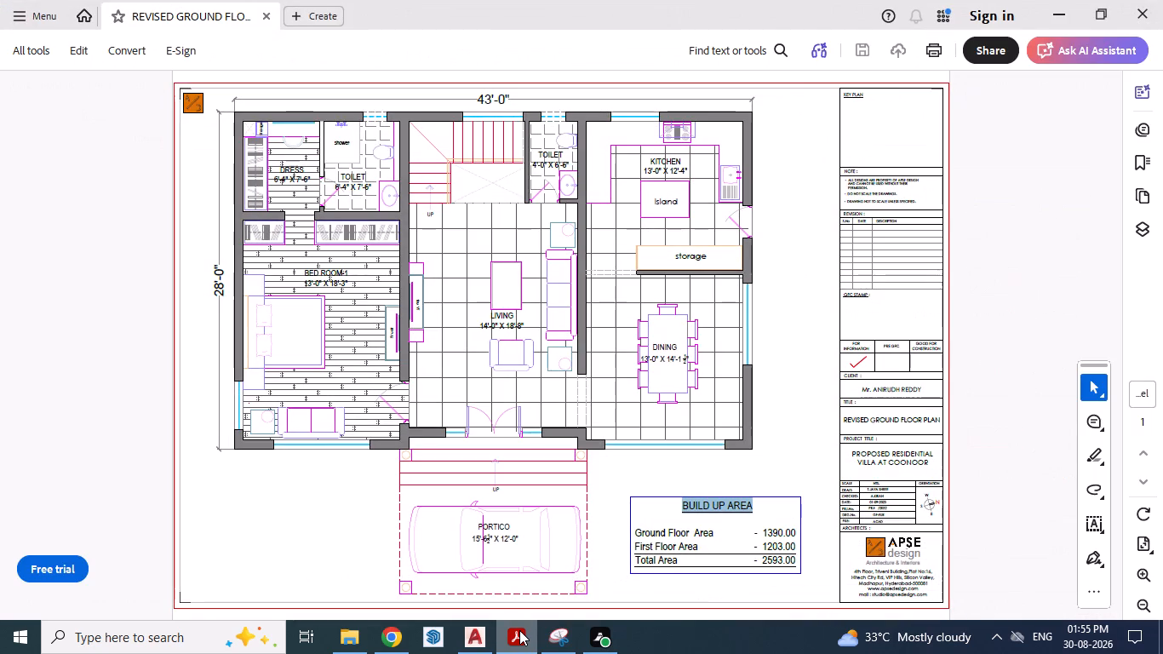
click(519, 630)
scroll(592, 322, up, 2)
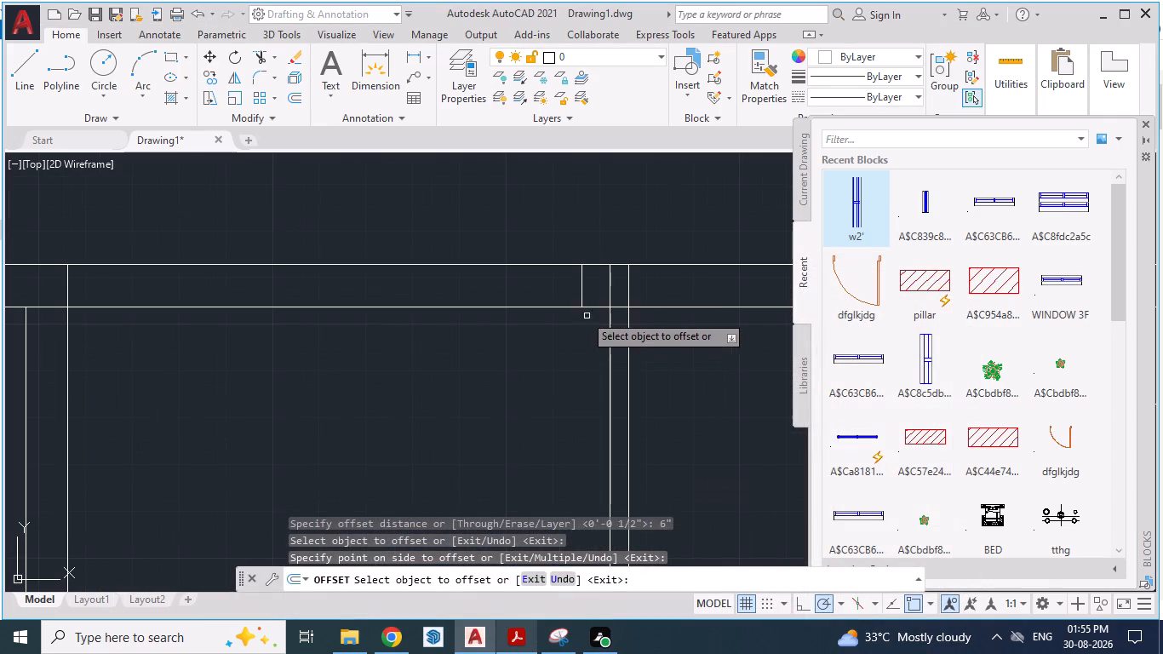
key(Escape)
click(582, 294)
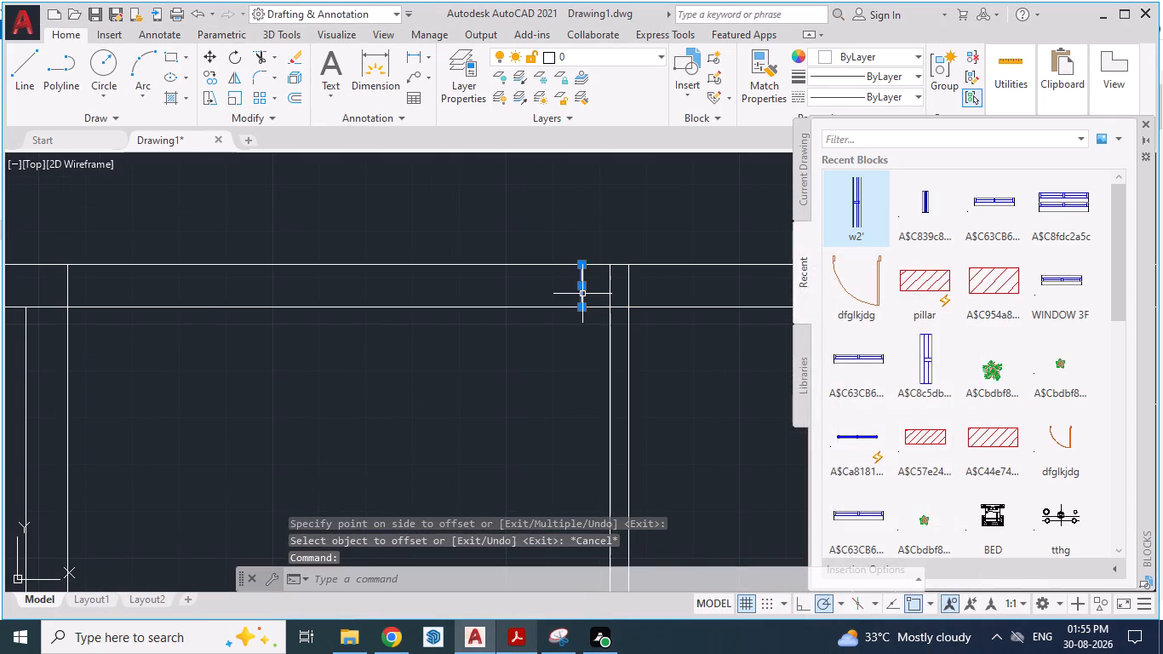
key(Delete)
Offset the short line across the rear wall at the partition's staircase-side face 3" toward the staircase.
key(o)
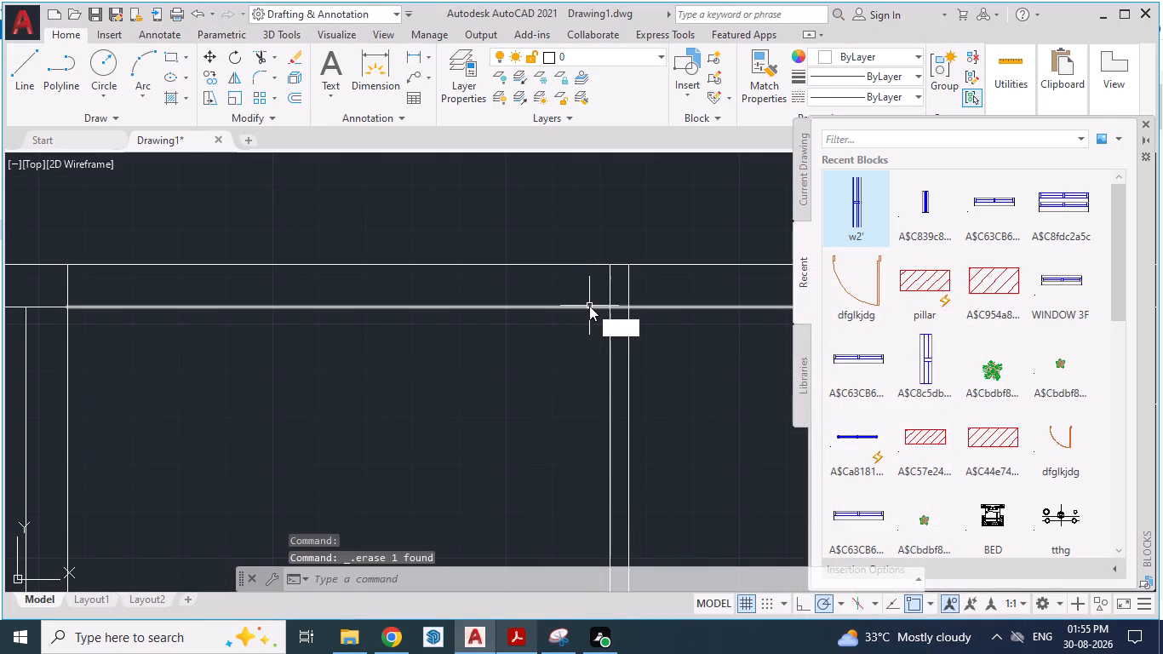
key(Return)
key(3)
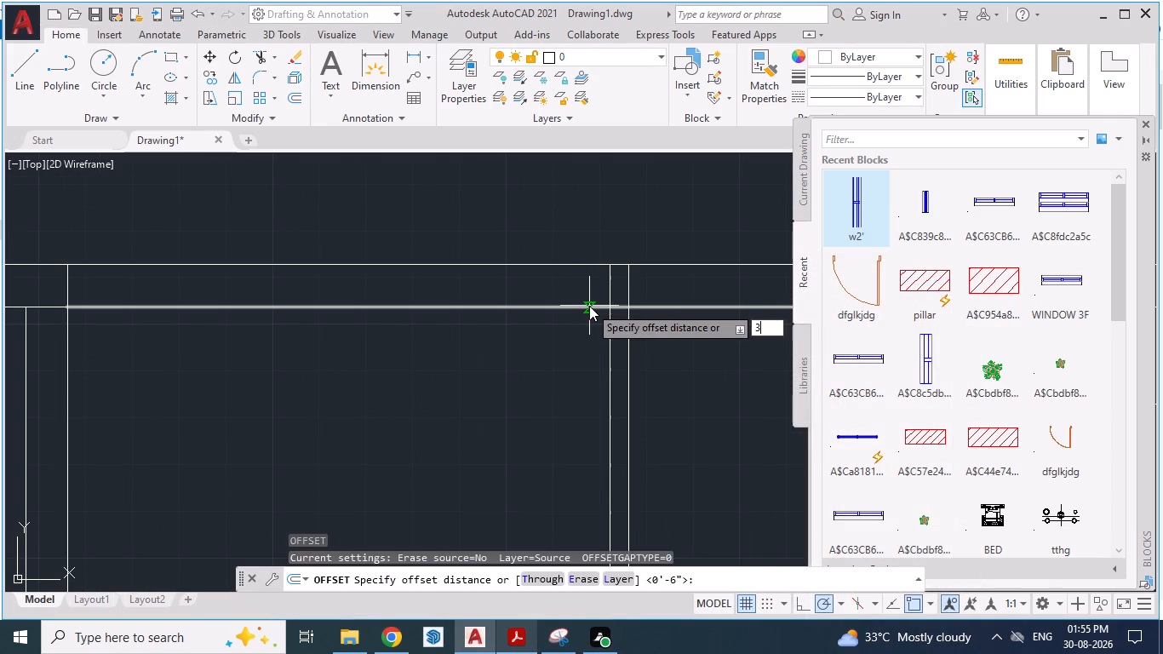
key(shift+quotedbl)
key(Return)
drag(608, 287, 592, 287)
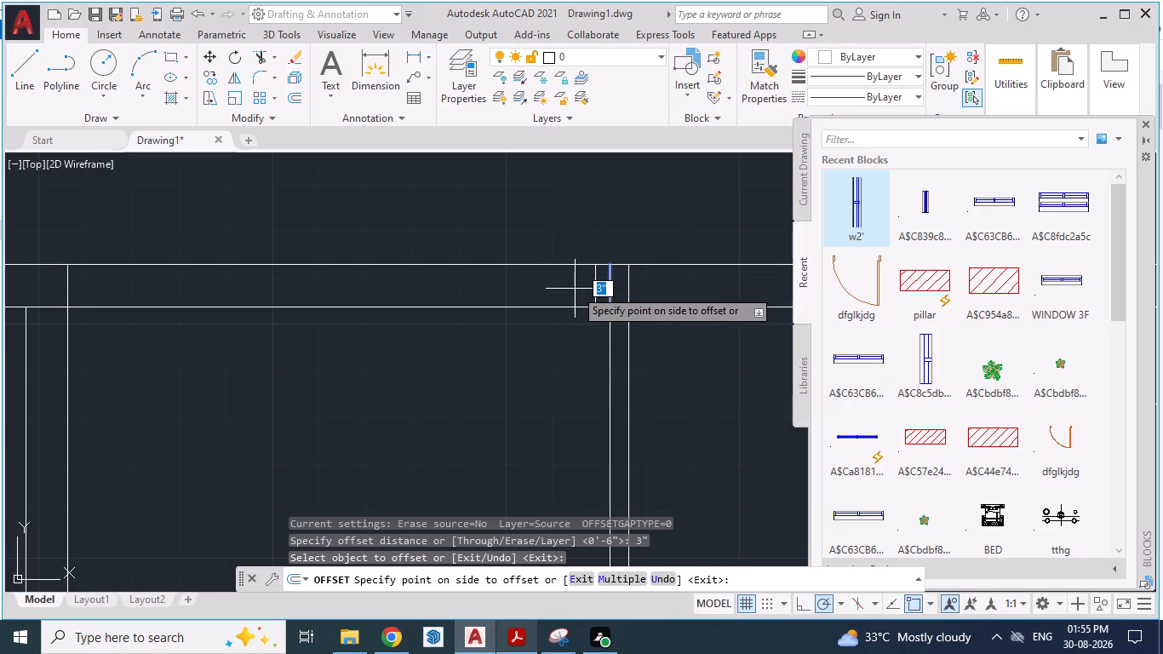
click(575, 289)
scroll(590, 275, down, 1)
click(514, 642)
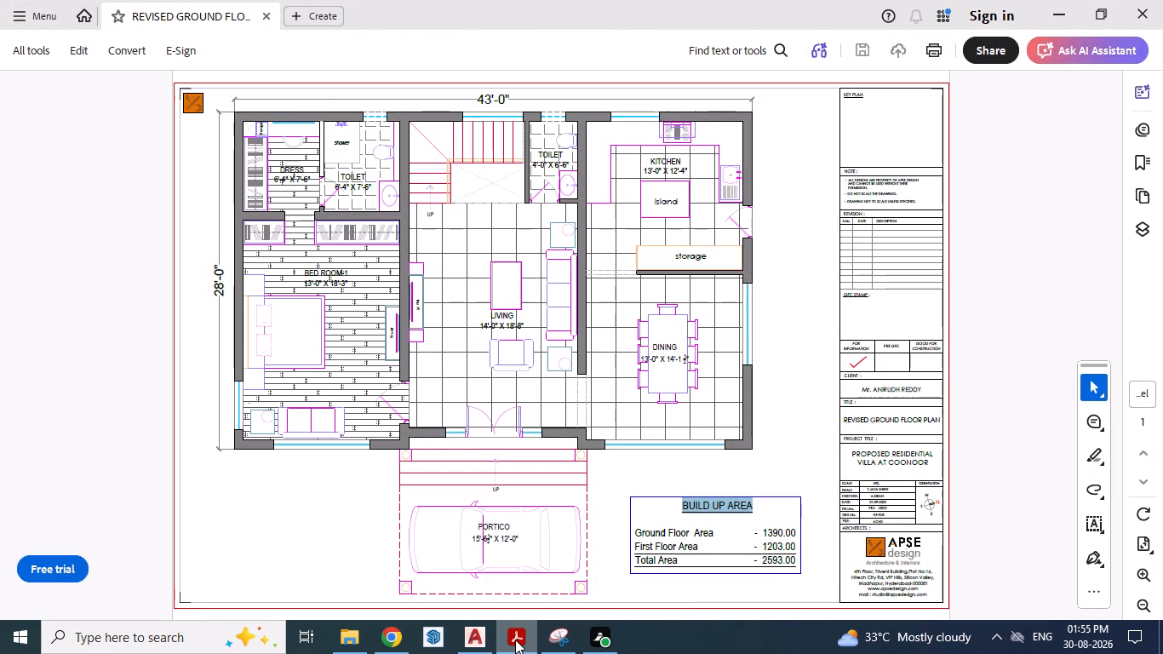
click(515, 639)
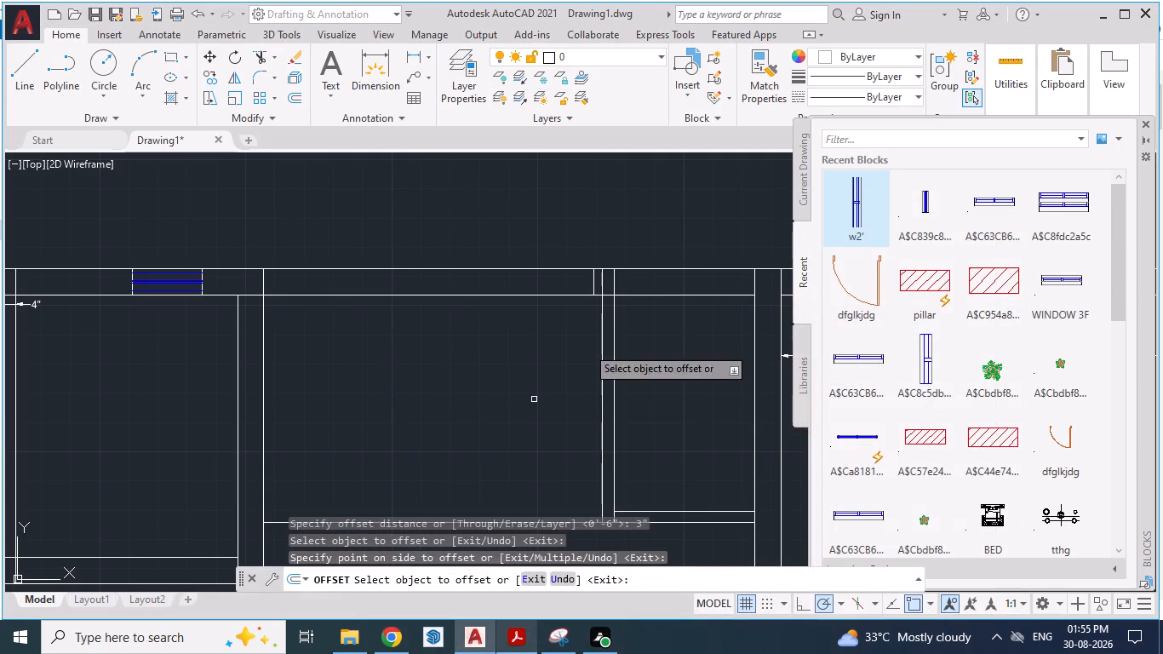
scroll(664, 252, up, 2)
scroll(541, 278, down, 1)
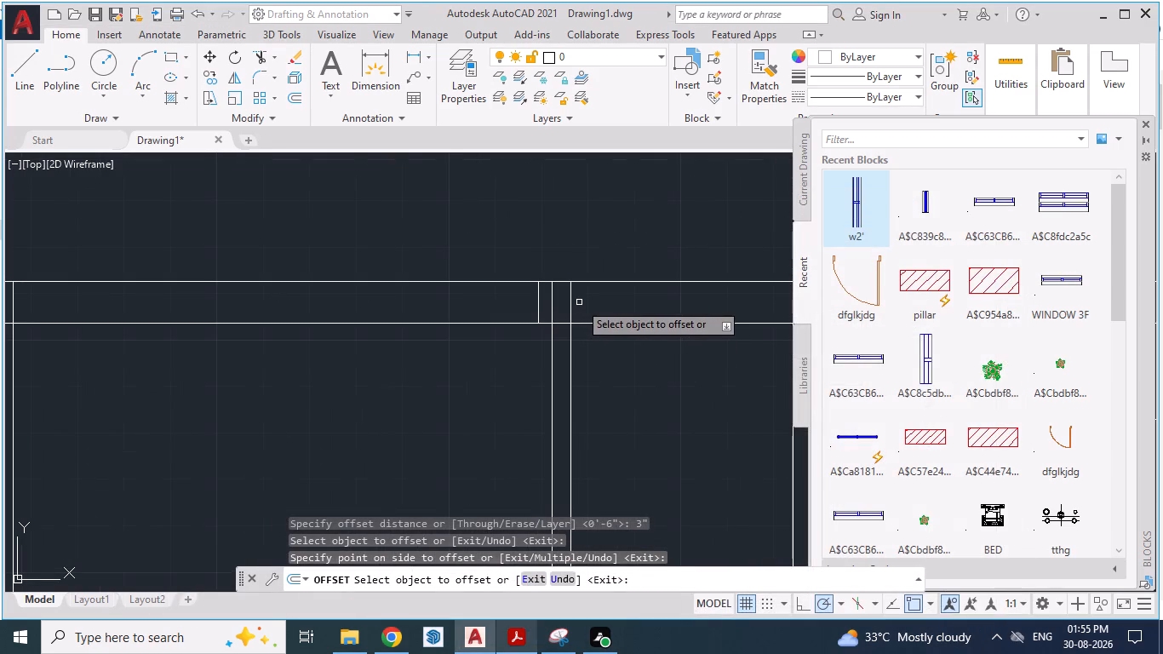
key(Escape)
key(Escape)
Trim the toilet-side line of the small toilet's partition where it crosses the rear wall thickness.
key(t)
key(r)
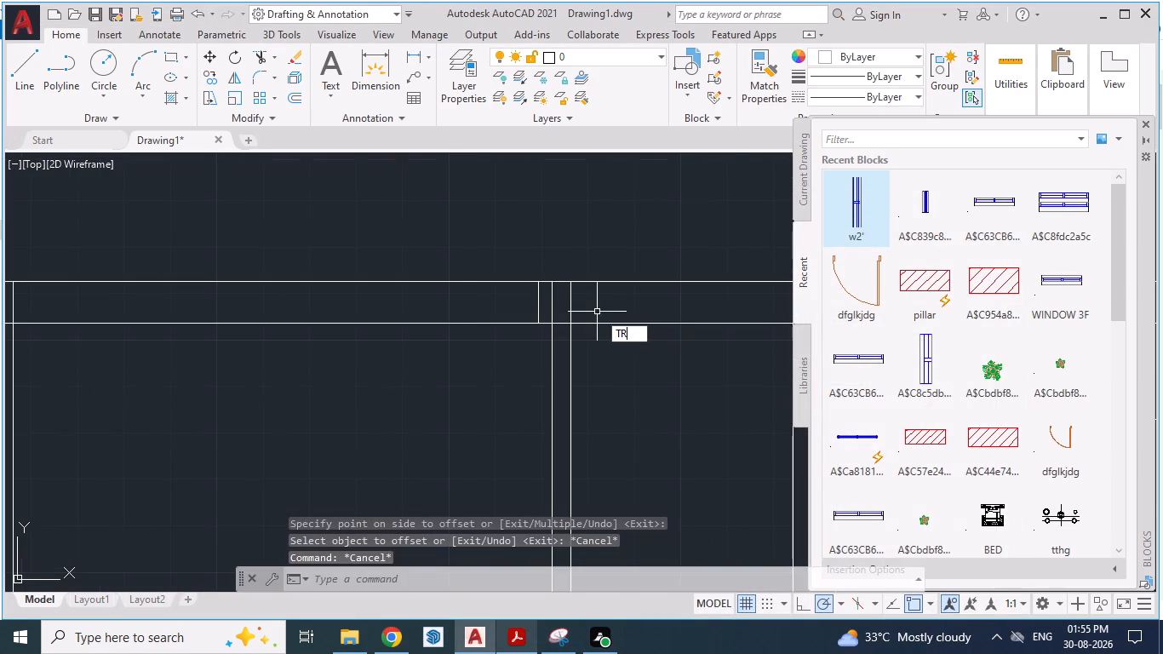
key(Return)
scroll(607, 301, up, 1)
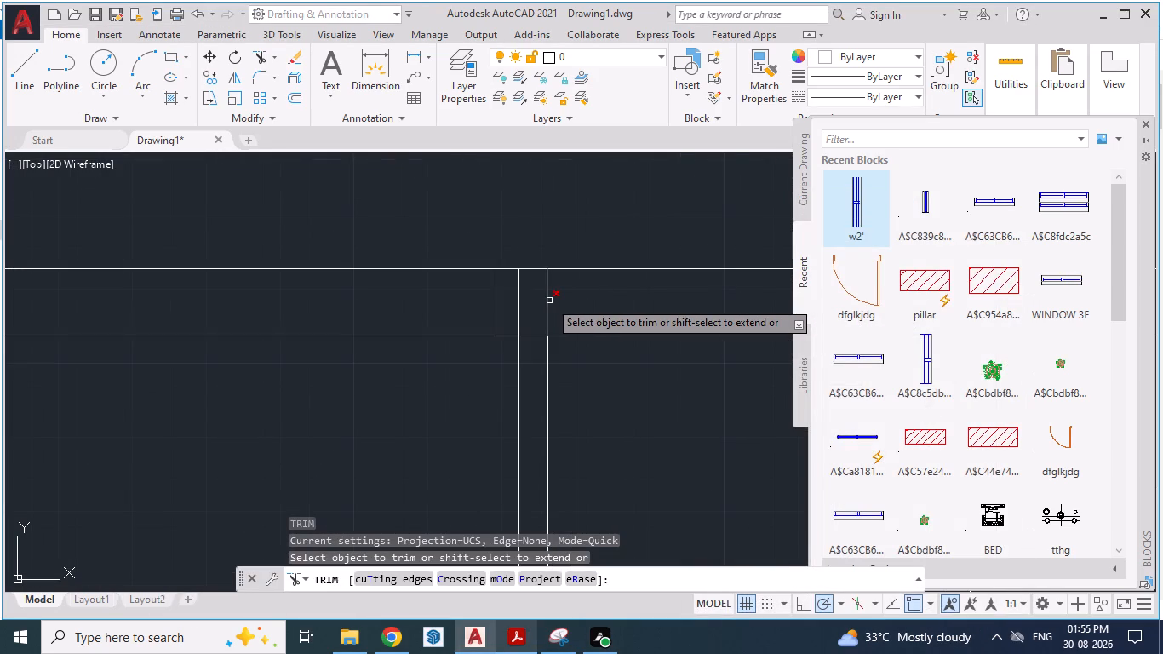
click(549, 301)
key(Escape)
key(Escape)
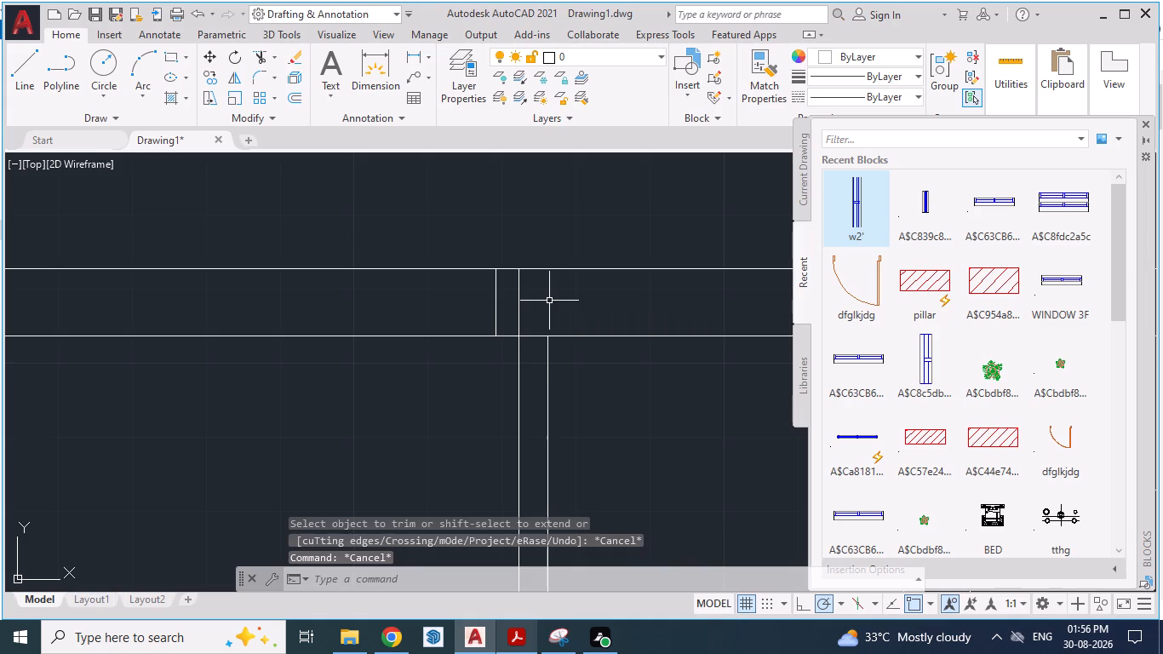
Draw a 9" line across the rear wall in line with the partition's toilet-side face.
key(l)
key(Return)
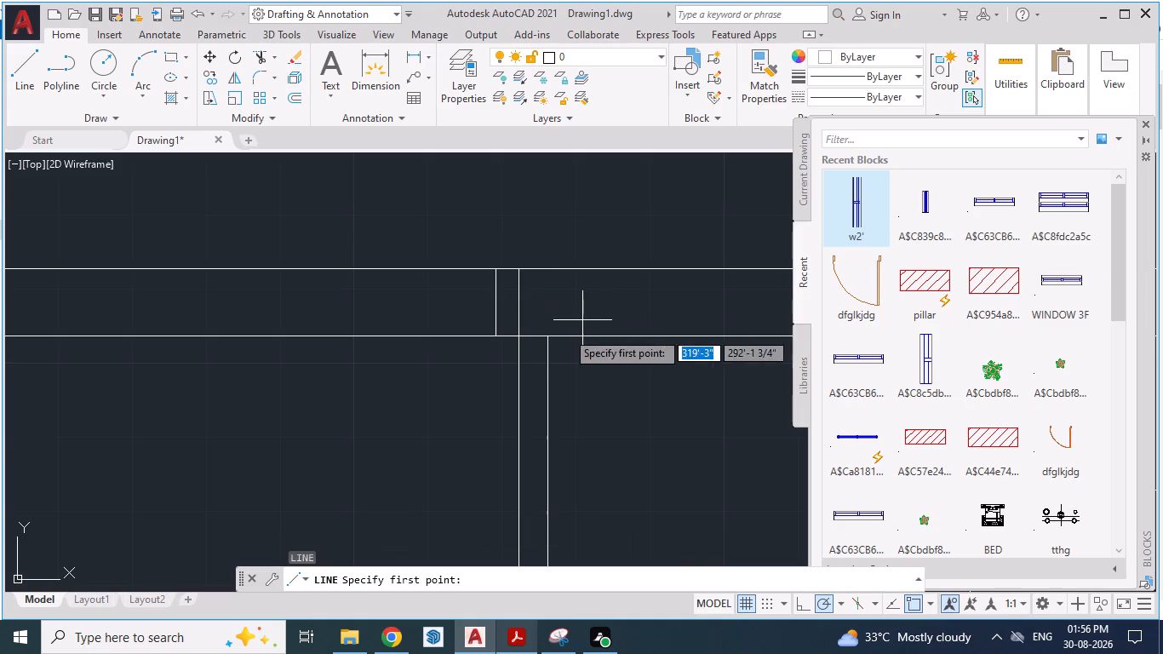
click(544, 341)
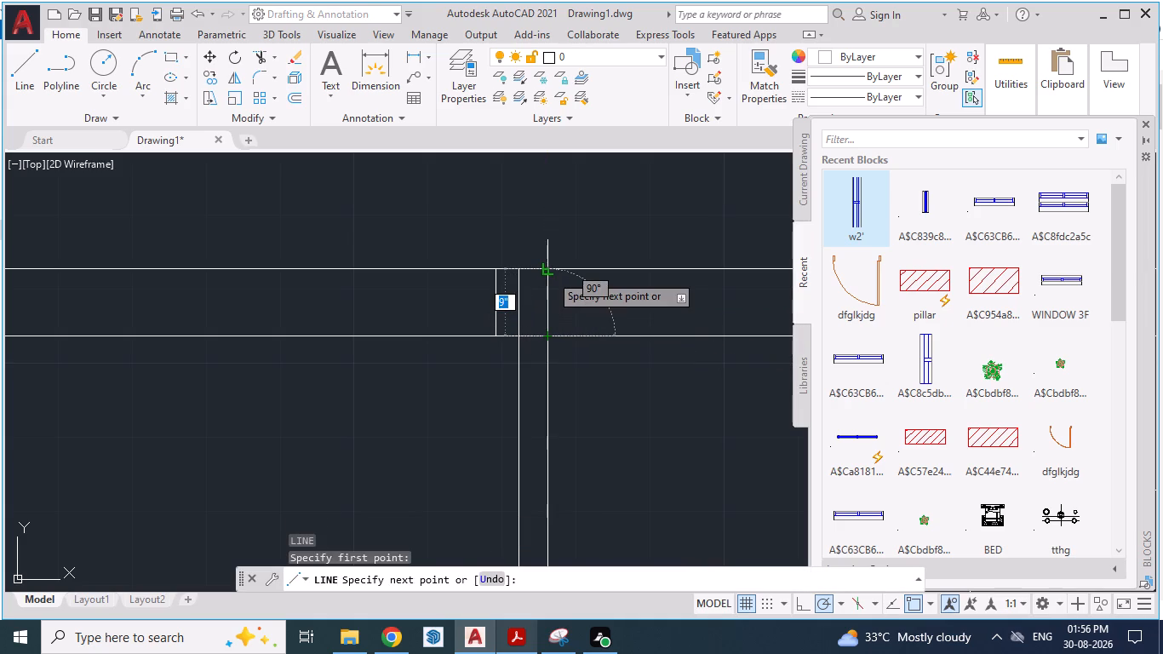
click(550, 274)
key(Return)
Offset the short line at the partition's toilet-side face 1' into the small toilet along the rear wall.
scroll(391, 285, down, 2)
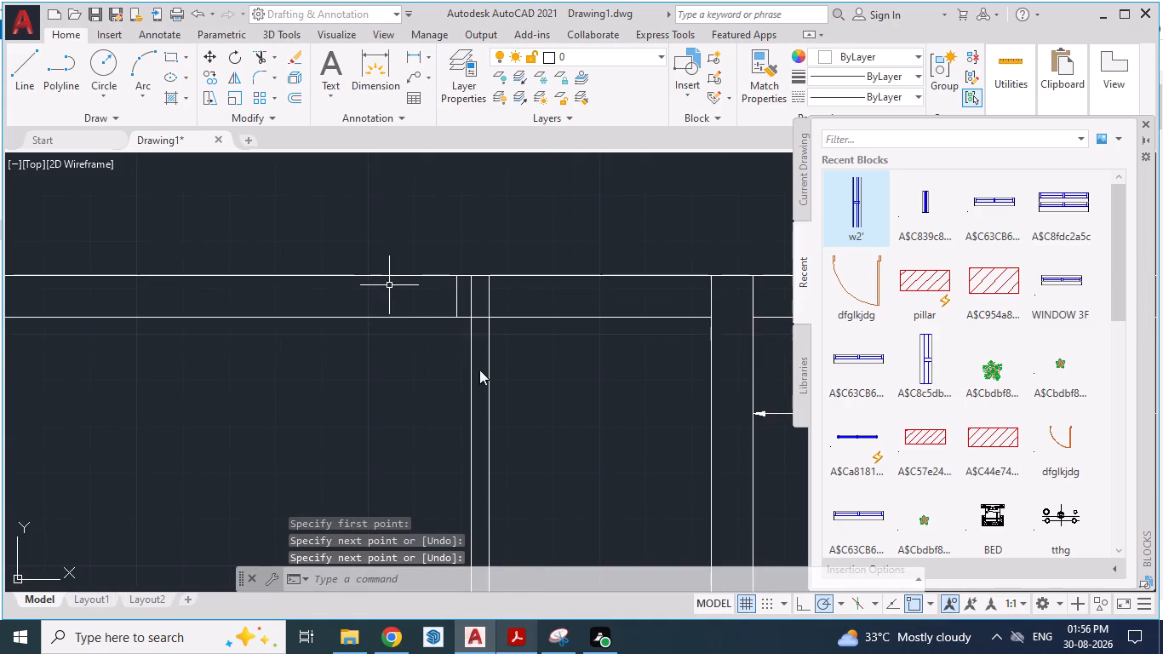
text(O')
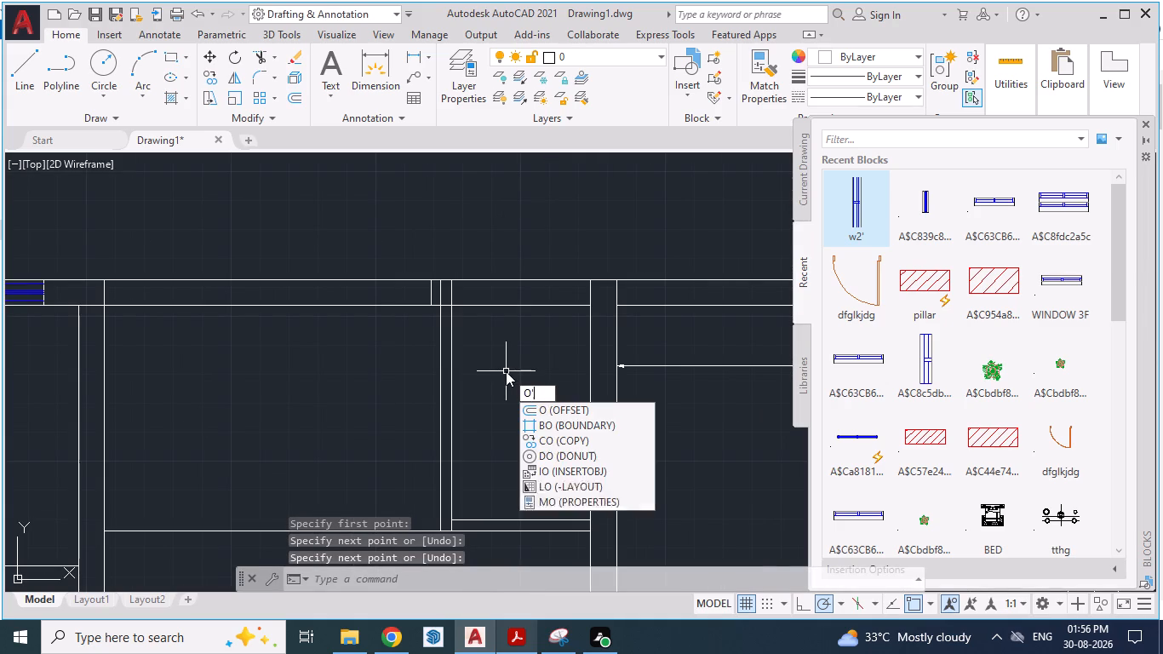
key(Return)
key(1)
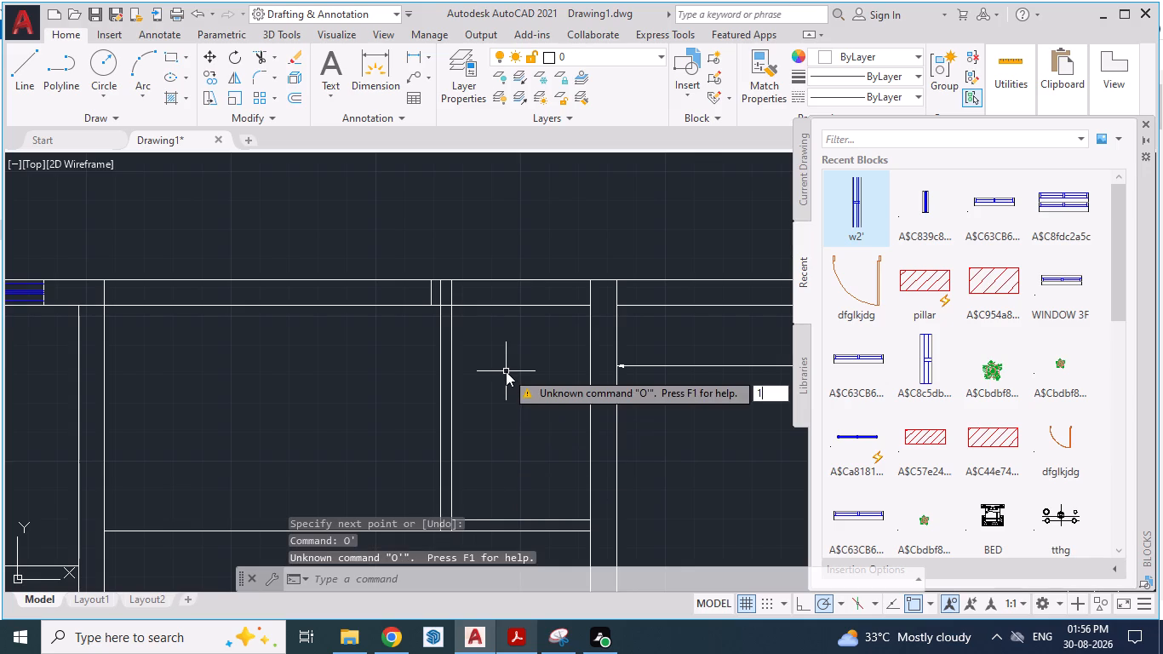
key(apostrophe)
key(Return)
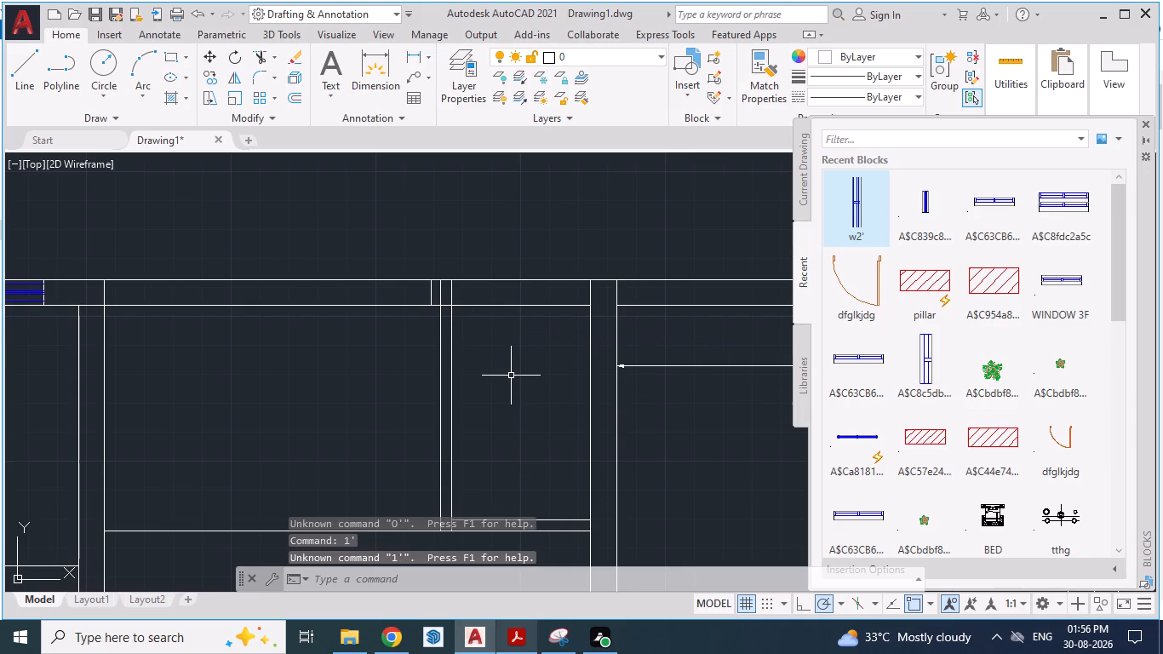
key(Escape)
key(Escape)
key(o)
key(Return)
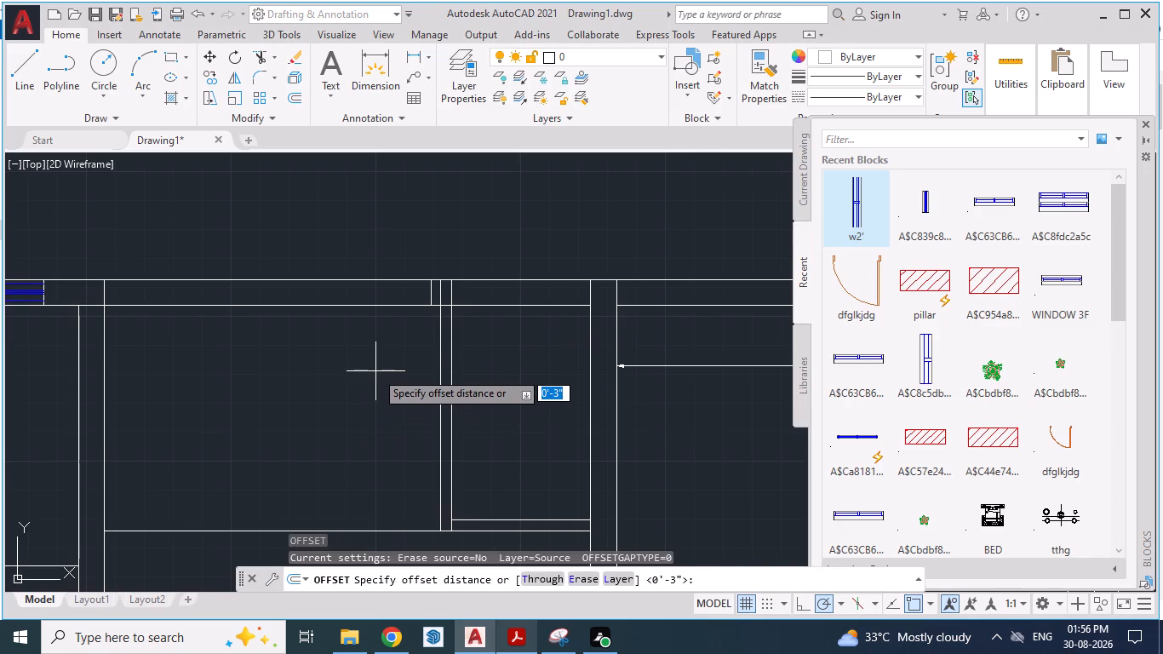
text(1')
key(Return)
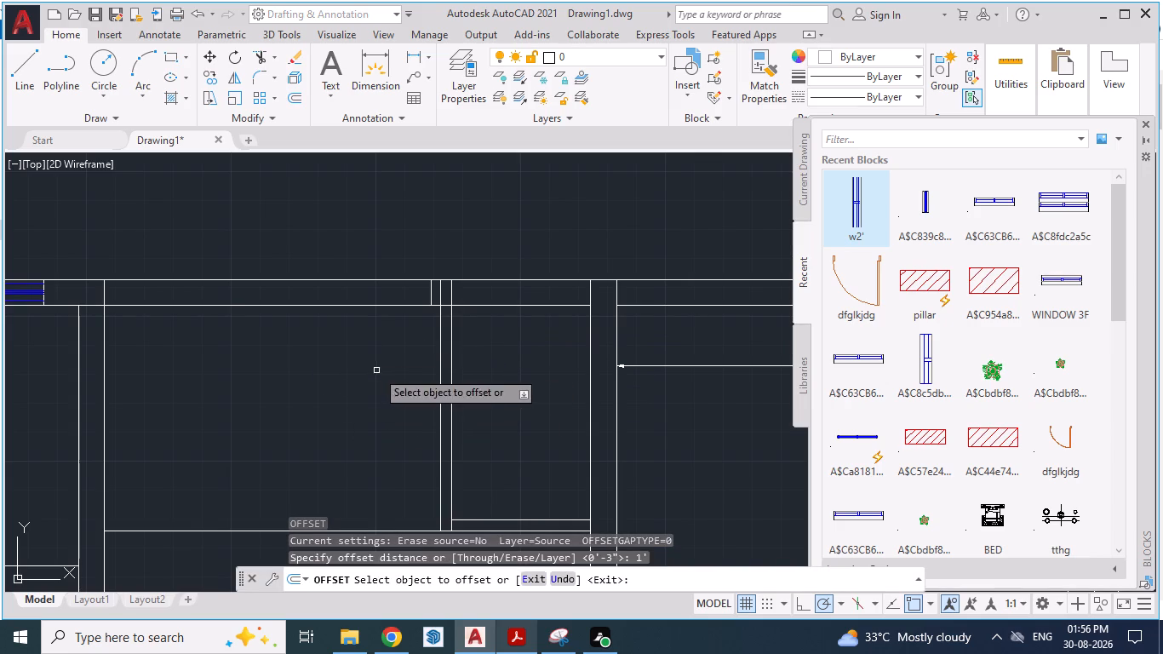
drag(450, 298, 483, 303)
click(483, 303)
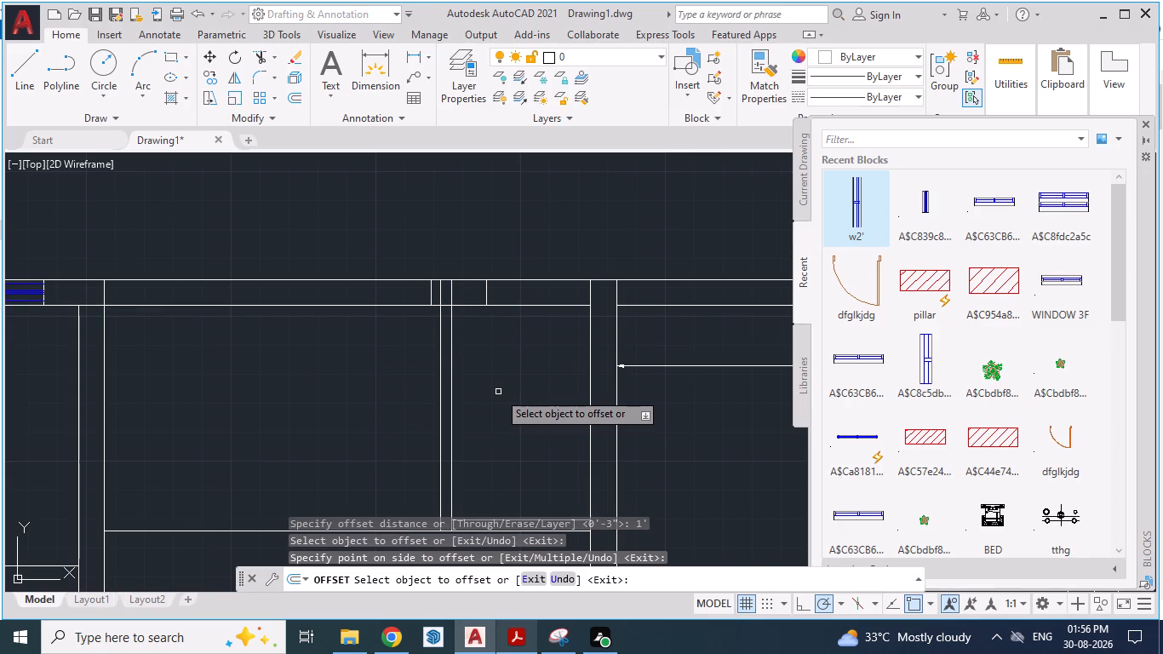
key(Escape)
key(Escape)
Trim away both short lines across the rear wall at the partition faces and the inner wall line between those faces.
text(TR)
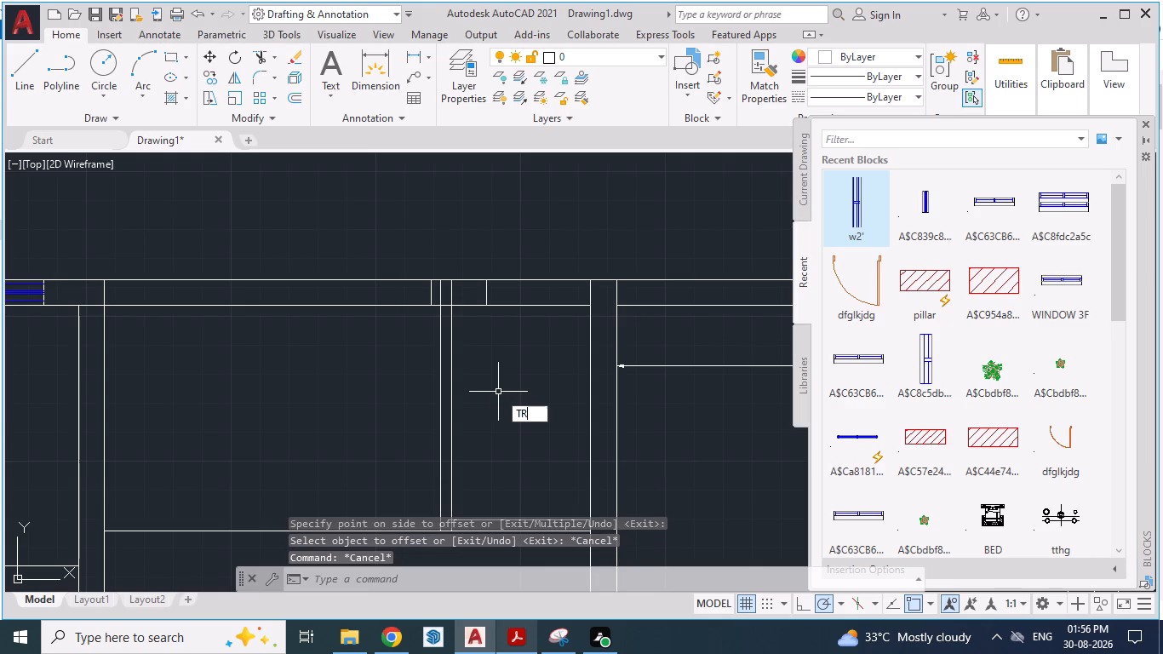
key(Return)
click(439, 289)
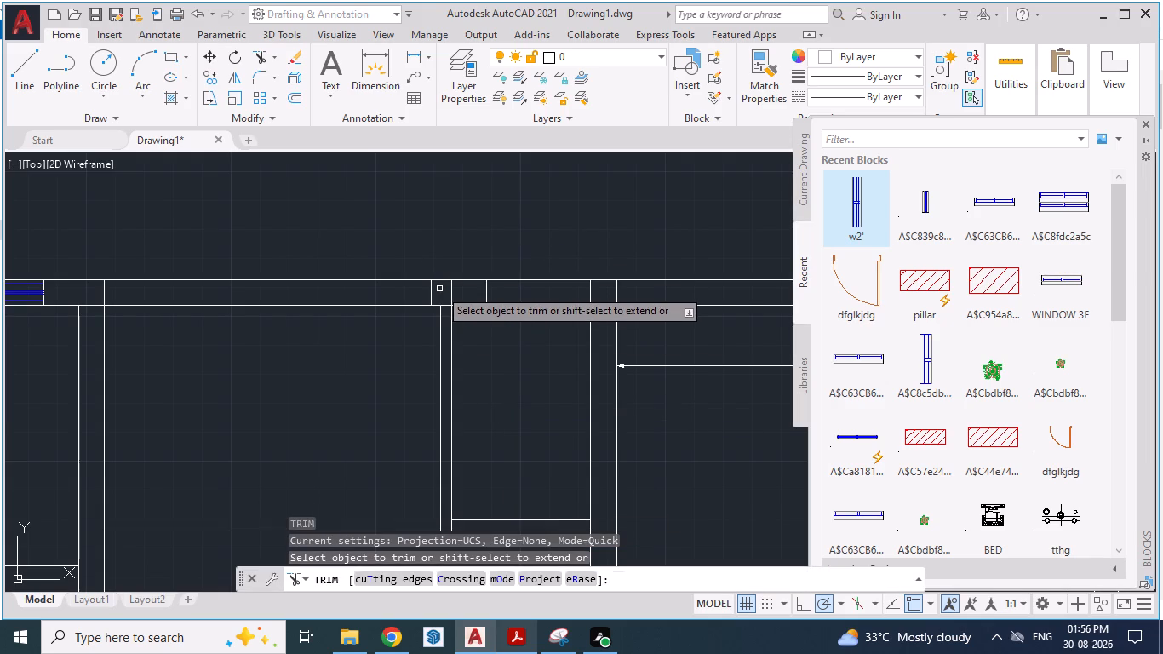
click(453, 292)
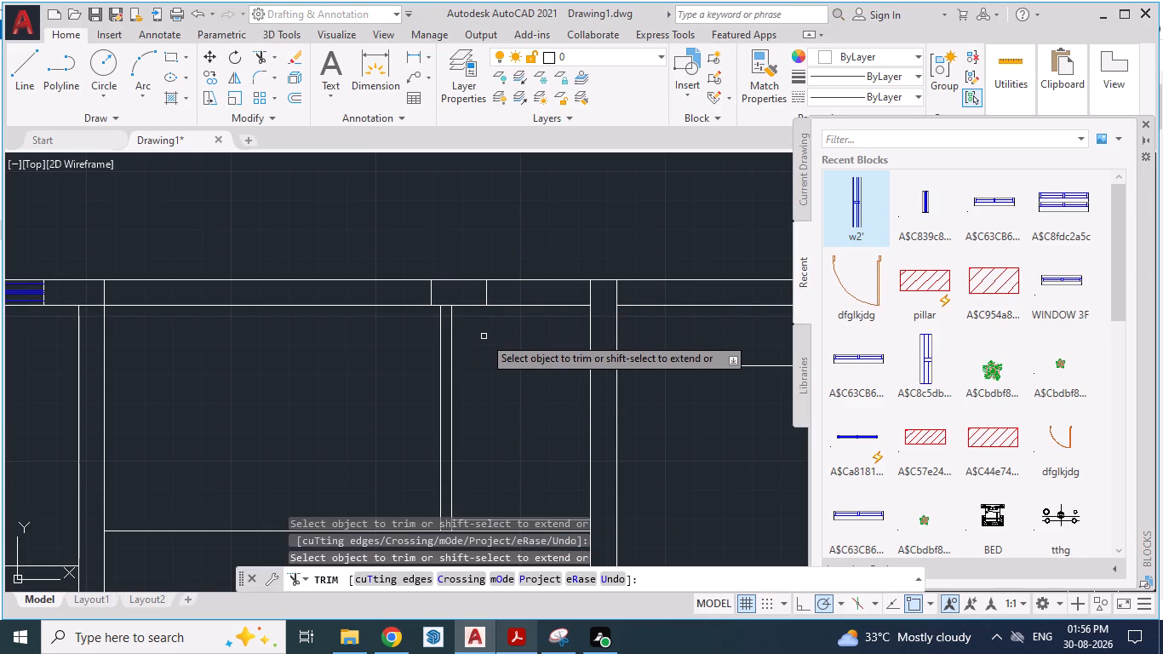
scroll(450, 319, up, 1)
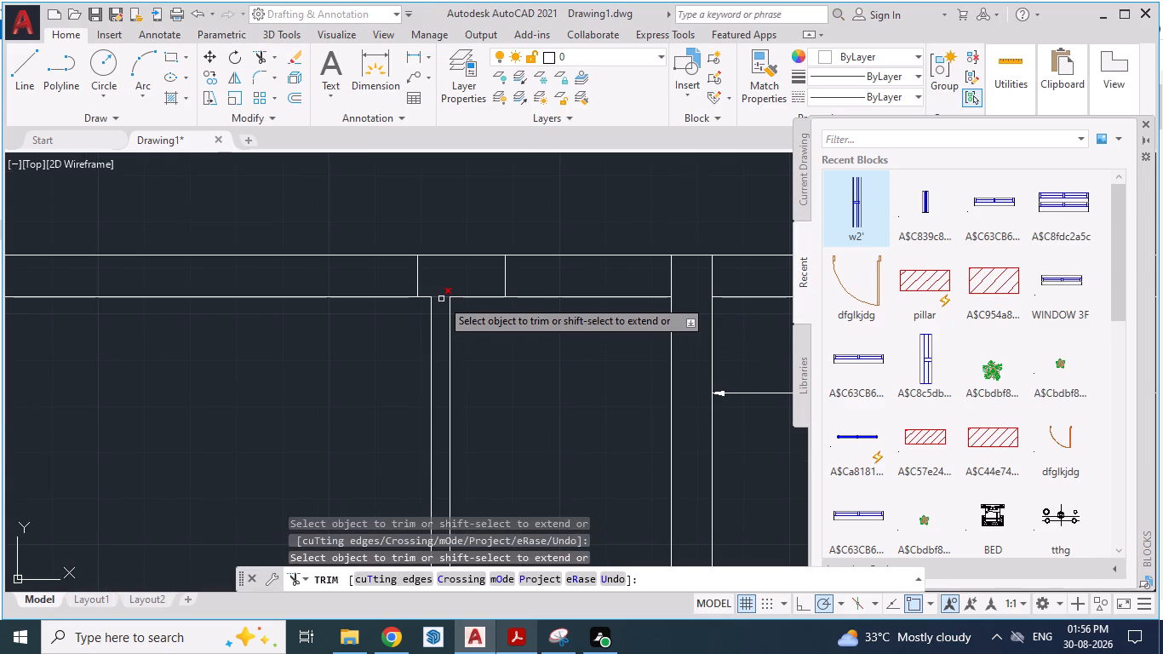
click(440, 299)
scroll(518, 336, down, 1)
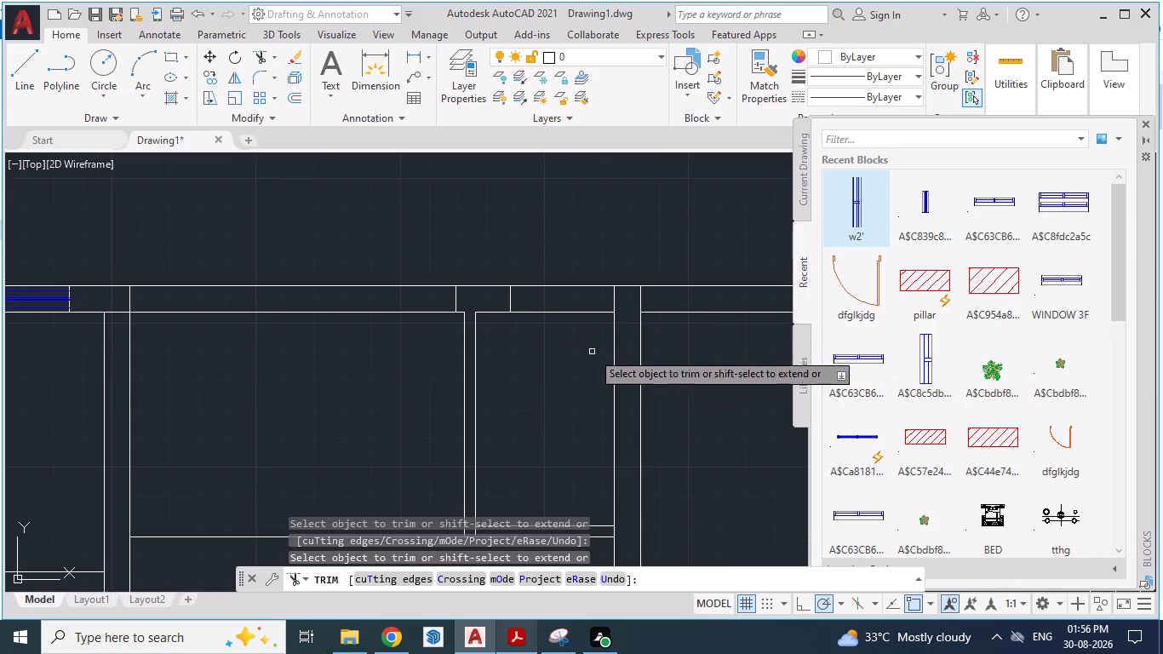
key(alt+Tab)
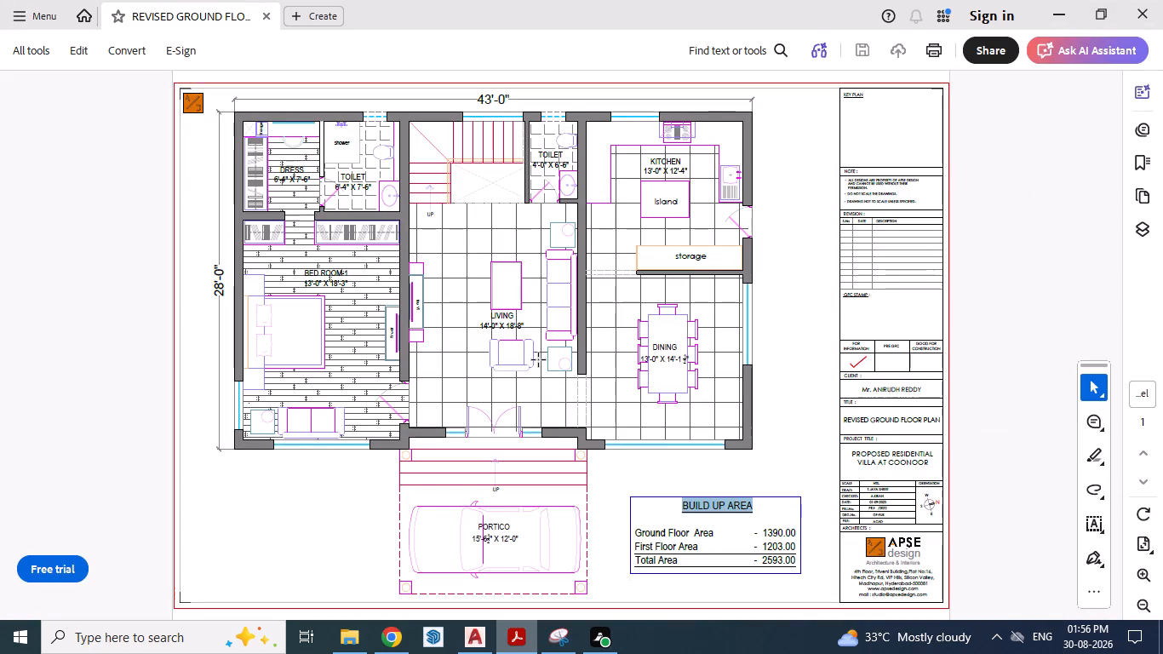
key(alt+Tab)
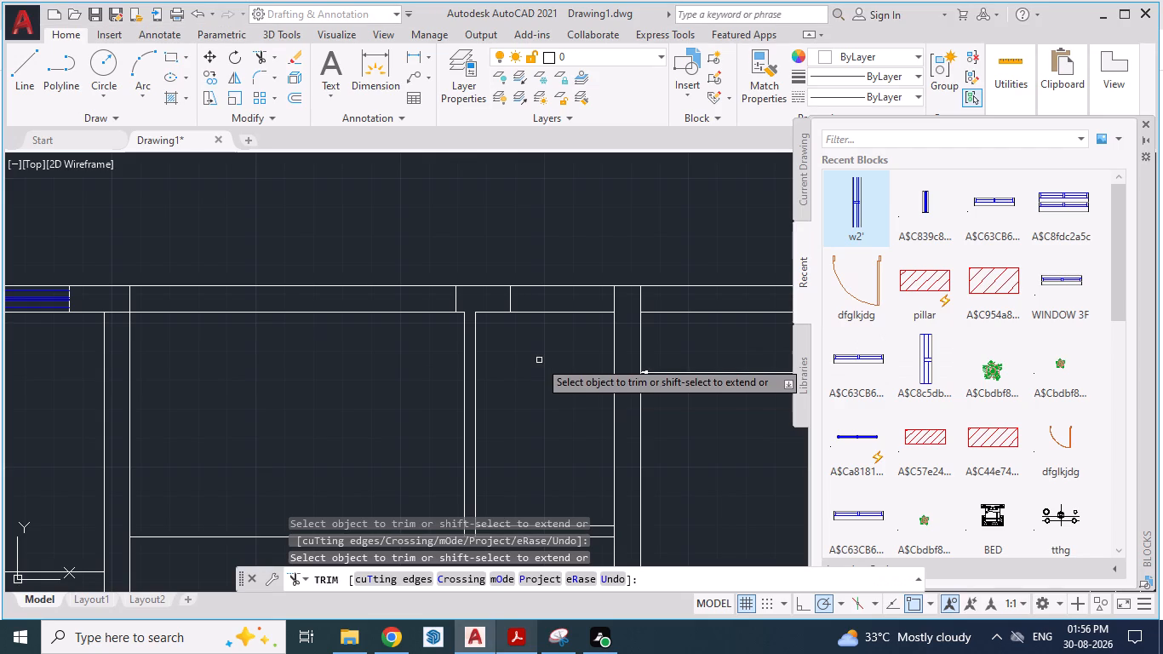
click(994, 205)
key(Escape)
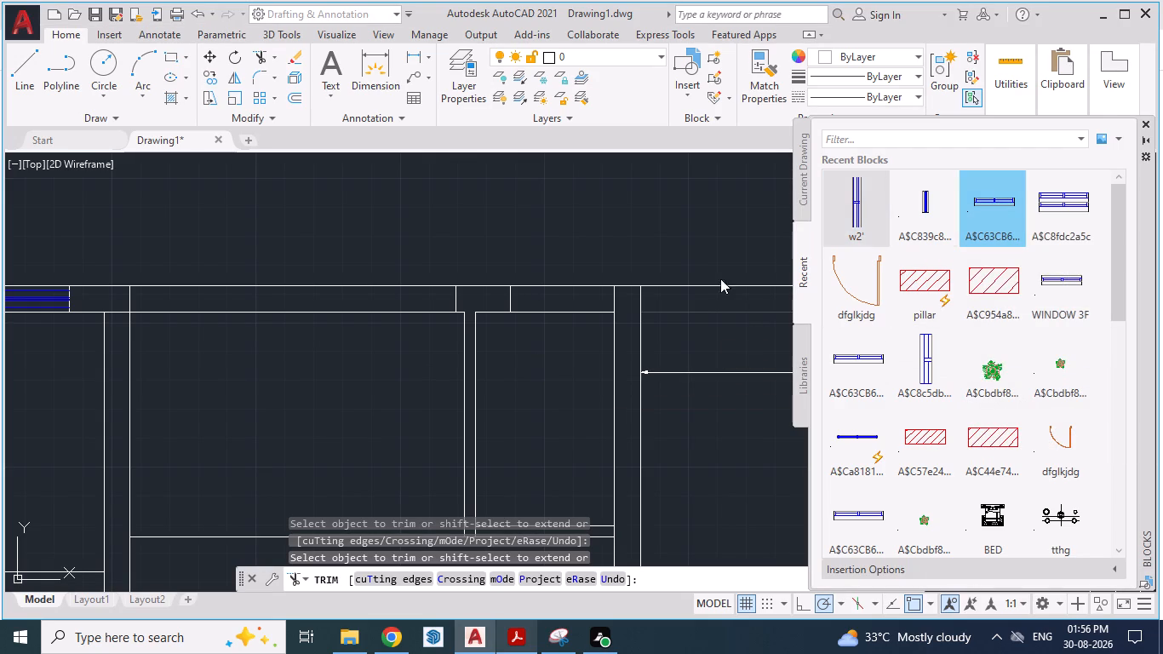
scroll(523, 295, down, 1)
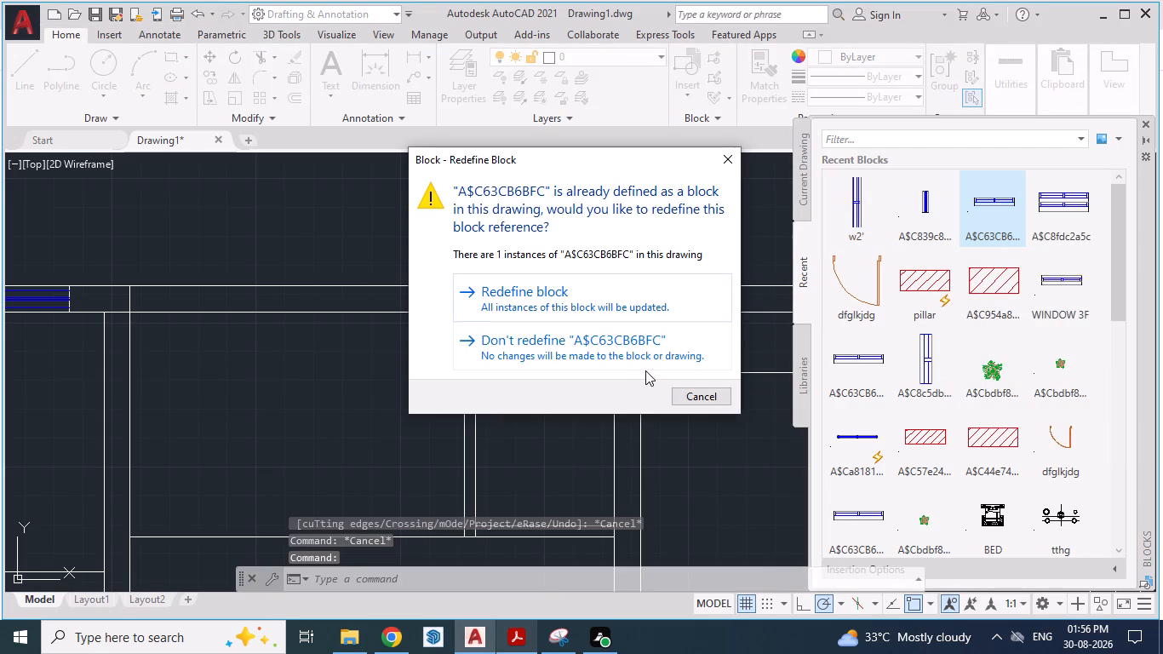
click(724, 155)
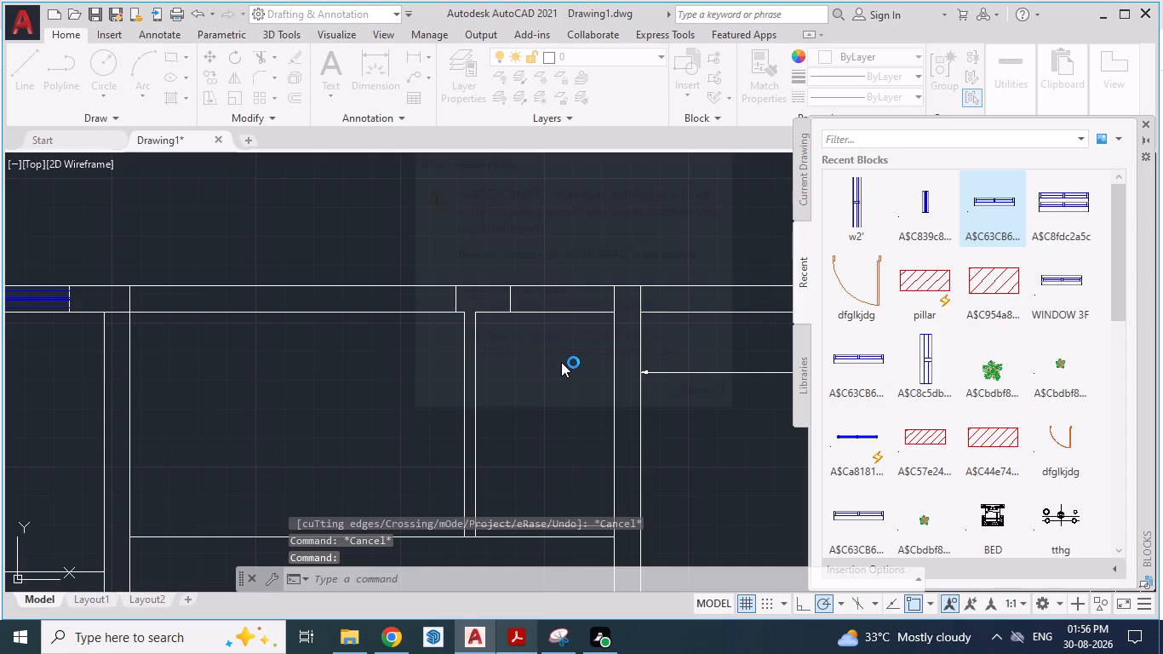
Compare the rear wall windows of the staircase and small toilet in the PDF with the drawing.
key(alt+Tab)
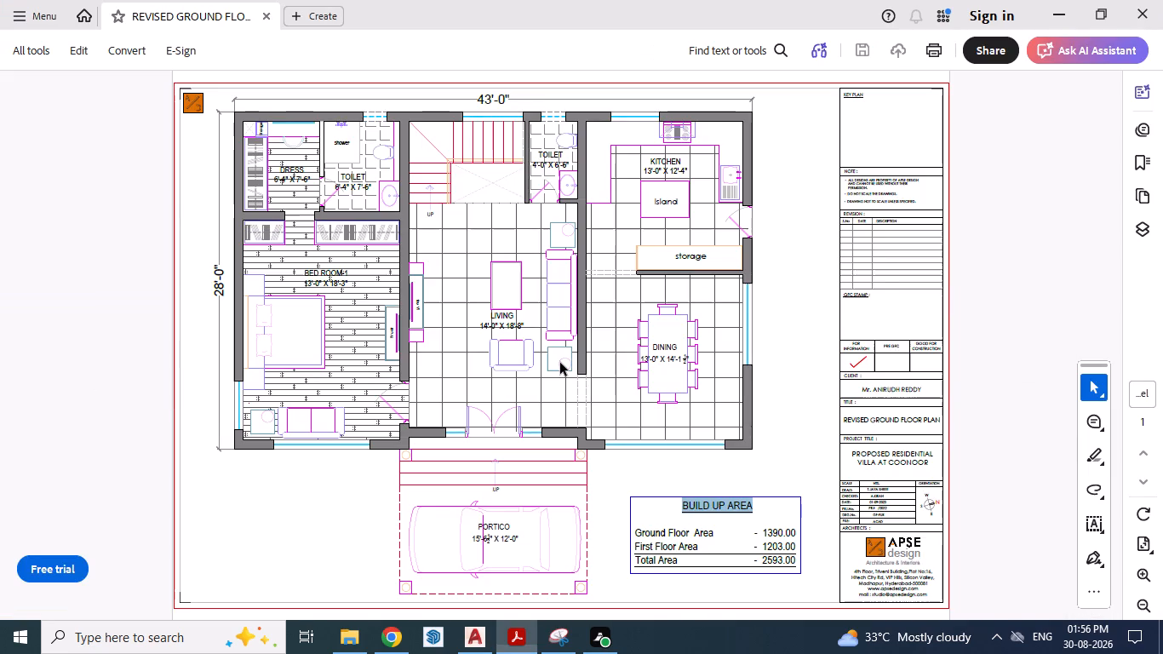
key(alt+Tab)
scroll(581, 348, down, 2)
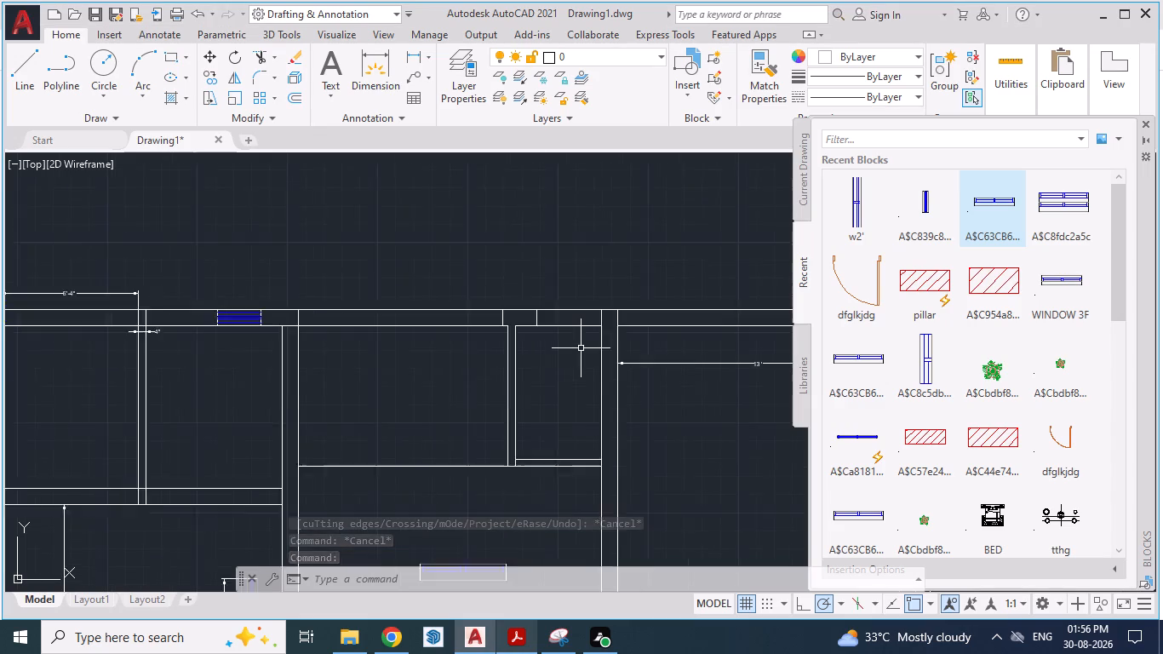
scroll(432, 403, up, 2)
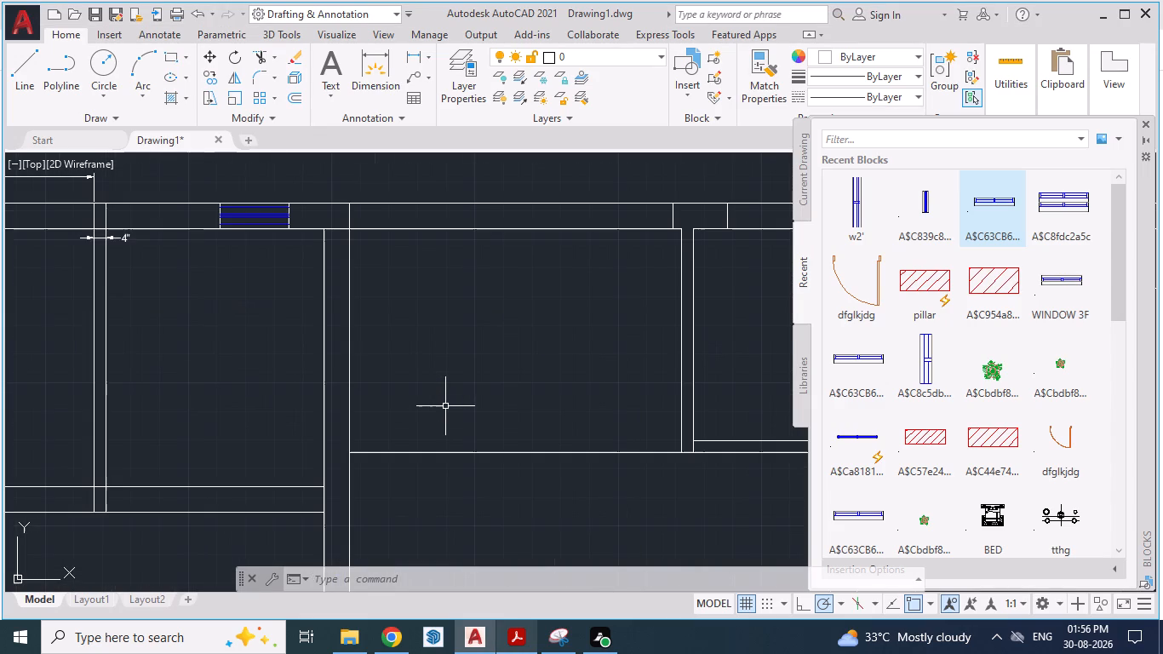
key(alt+Tab)
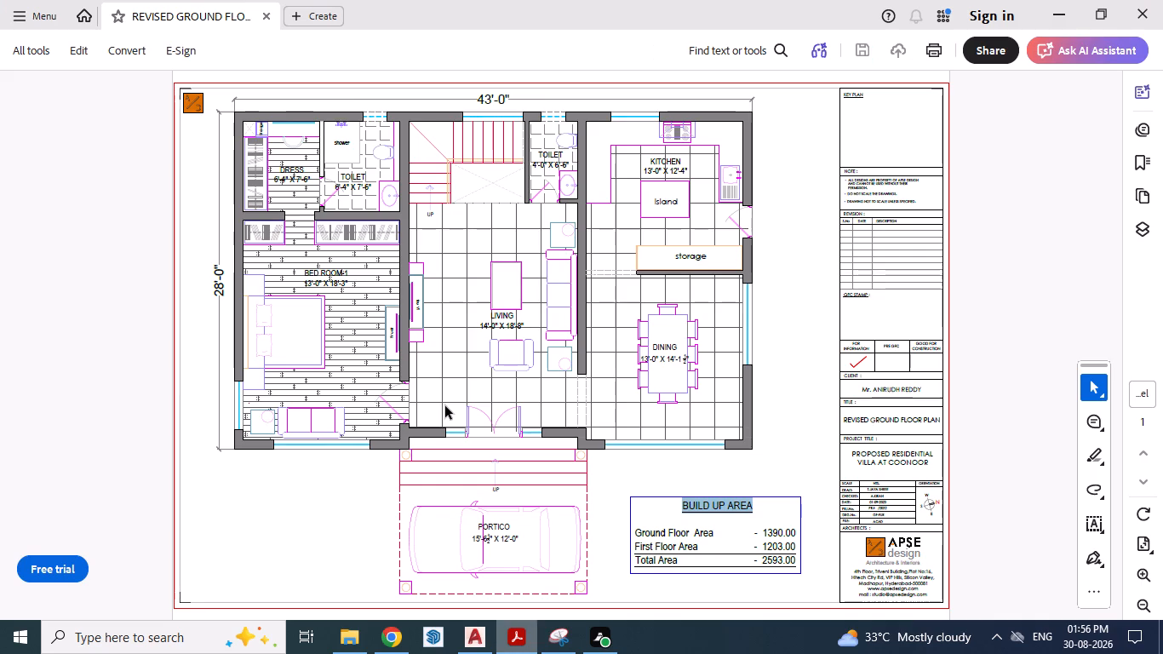
key(alt+Tab)
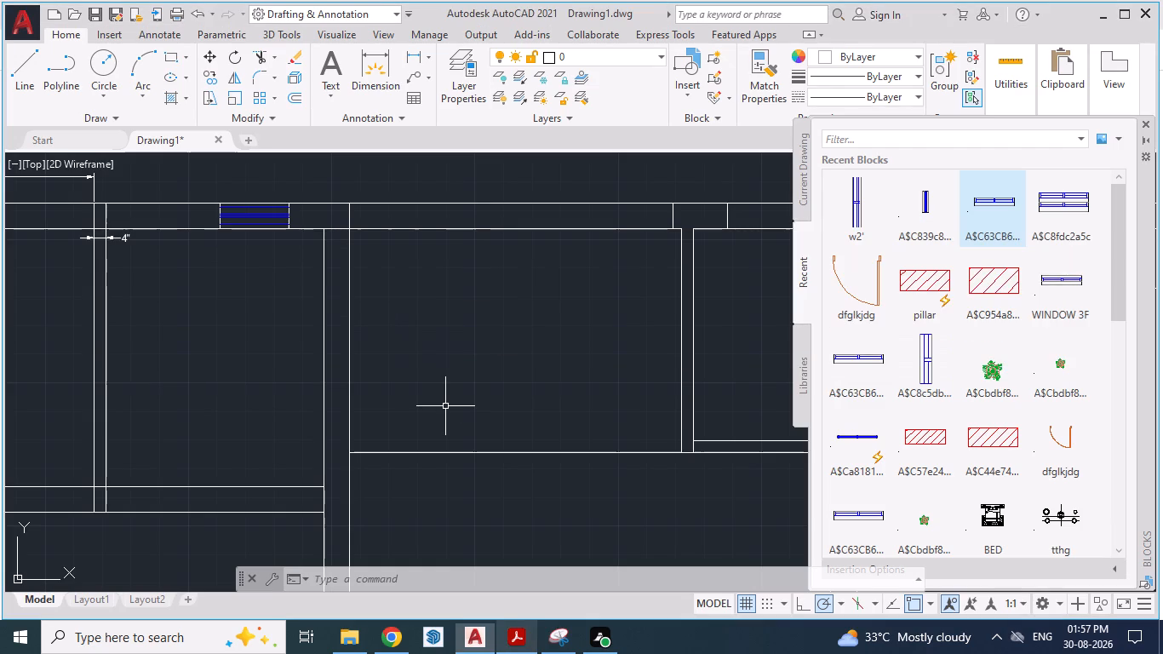
key(alt+Tab)
key(alt+Tab)
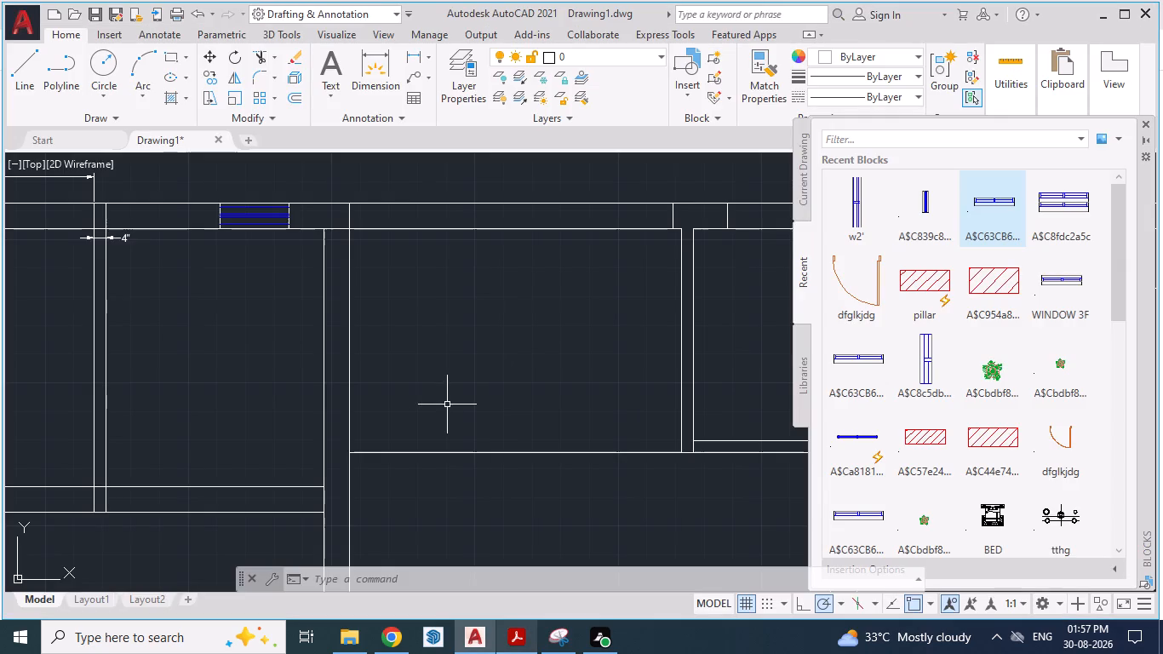
Trim the short line across the rear wall and the inner wall line where the larger toilet–staircase wall meets it.
text(TR)
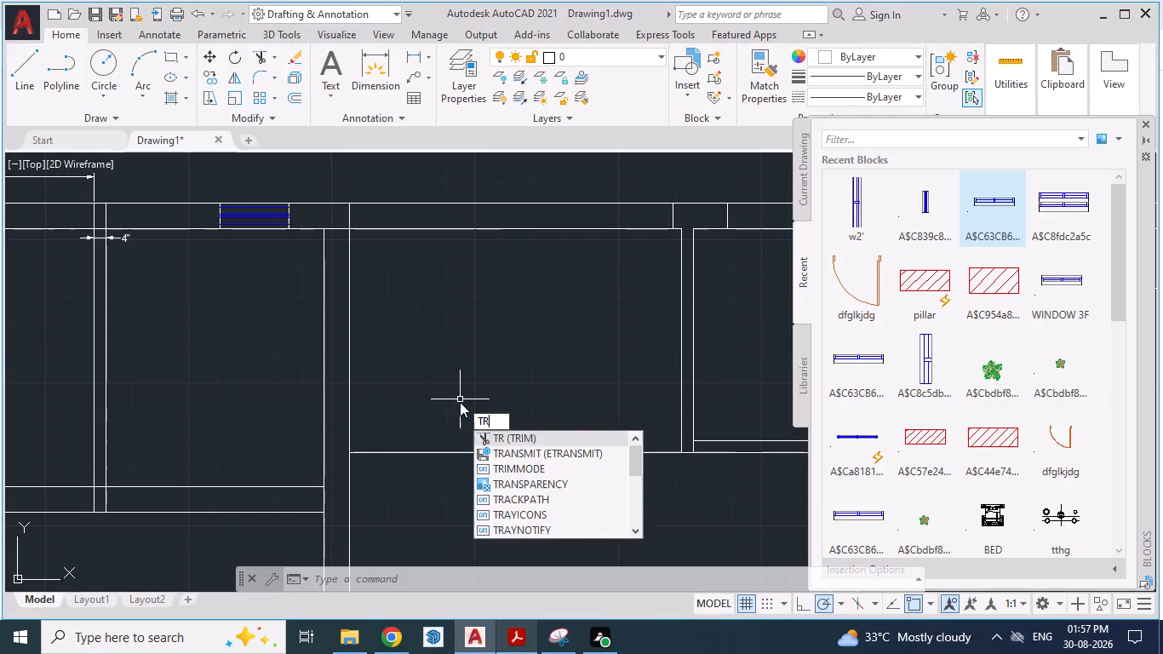
key(Return)
click(349, 216)
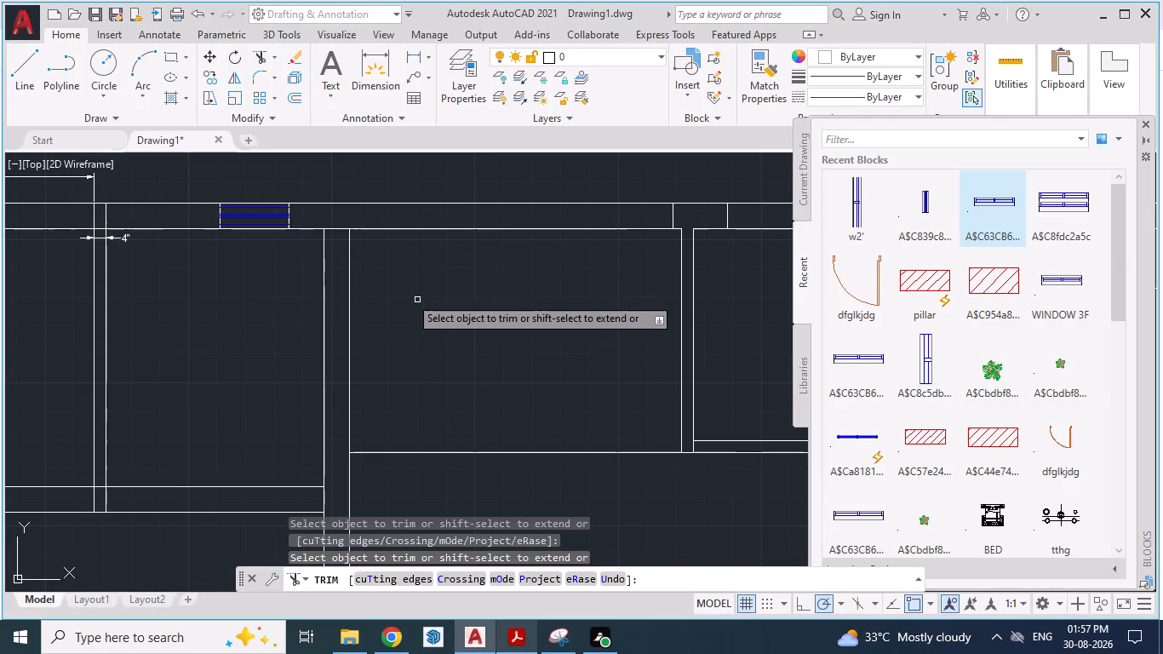
click(335, 230)
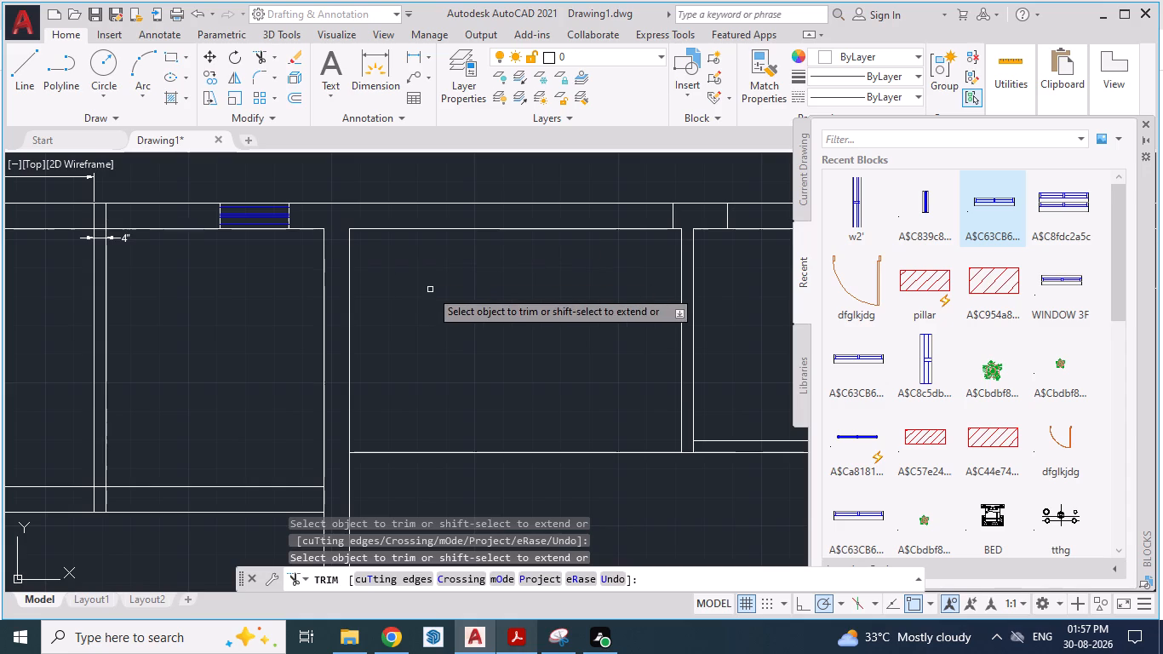
key(Escape)
key(Escape)
key(Escape)
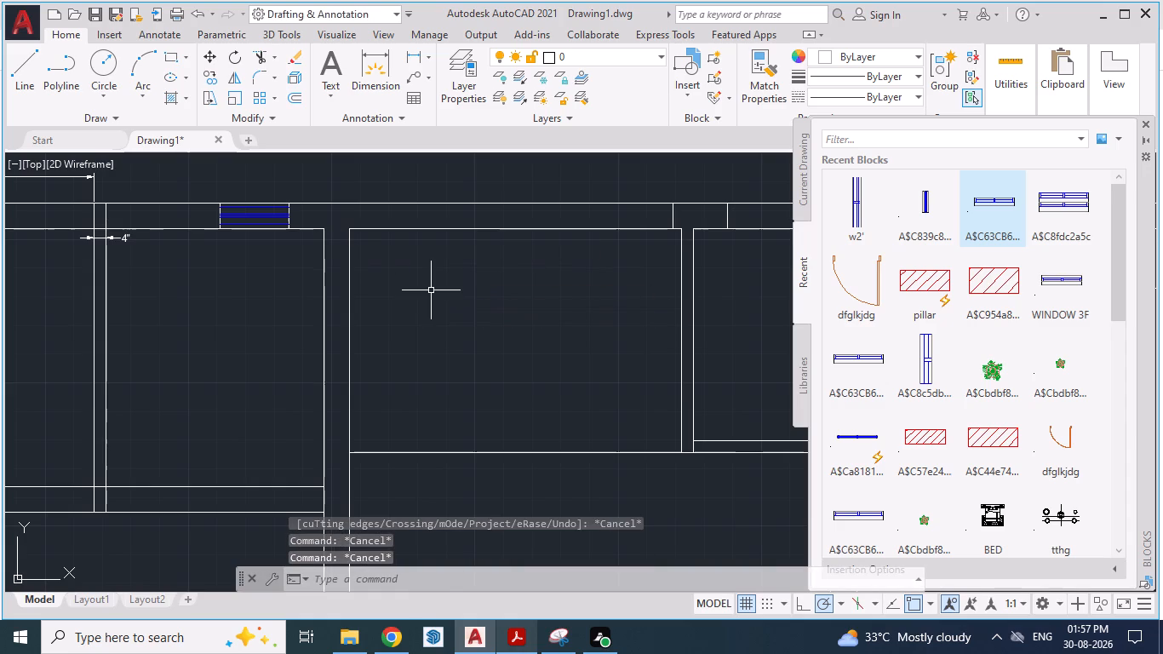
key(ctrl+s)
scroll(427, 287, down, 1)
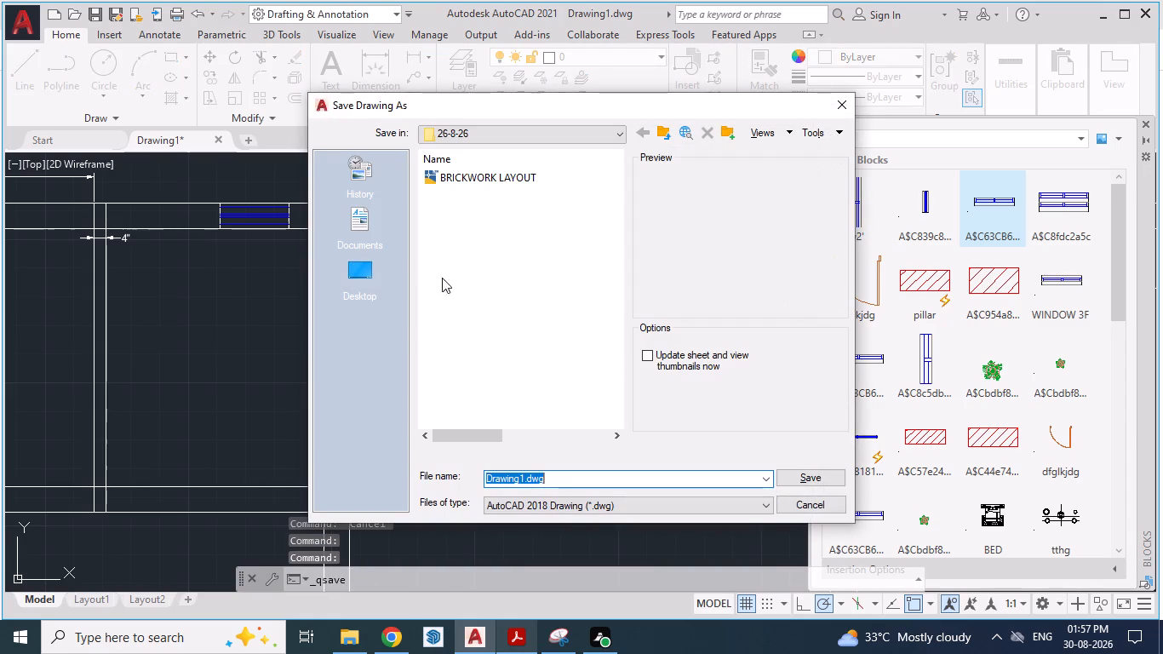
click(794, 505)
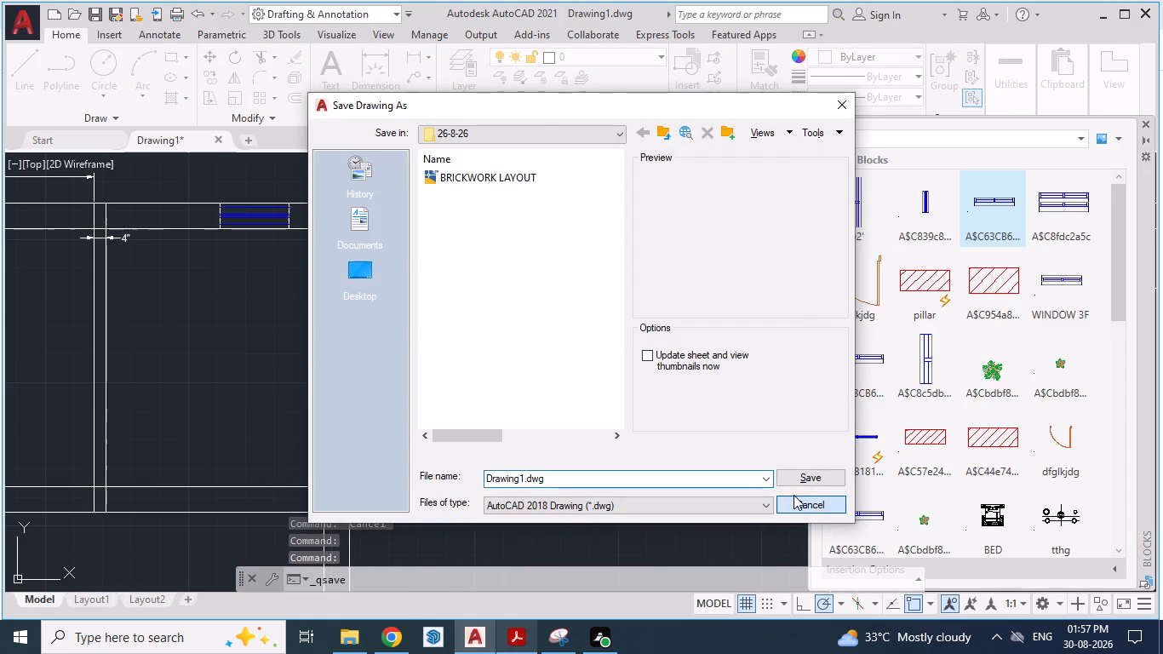
Start saving the drawing under a new name and create and open a folder named 29-08-26 inside the desktop's Intern folder.
click(24, 15)
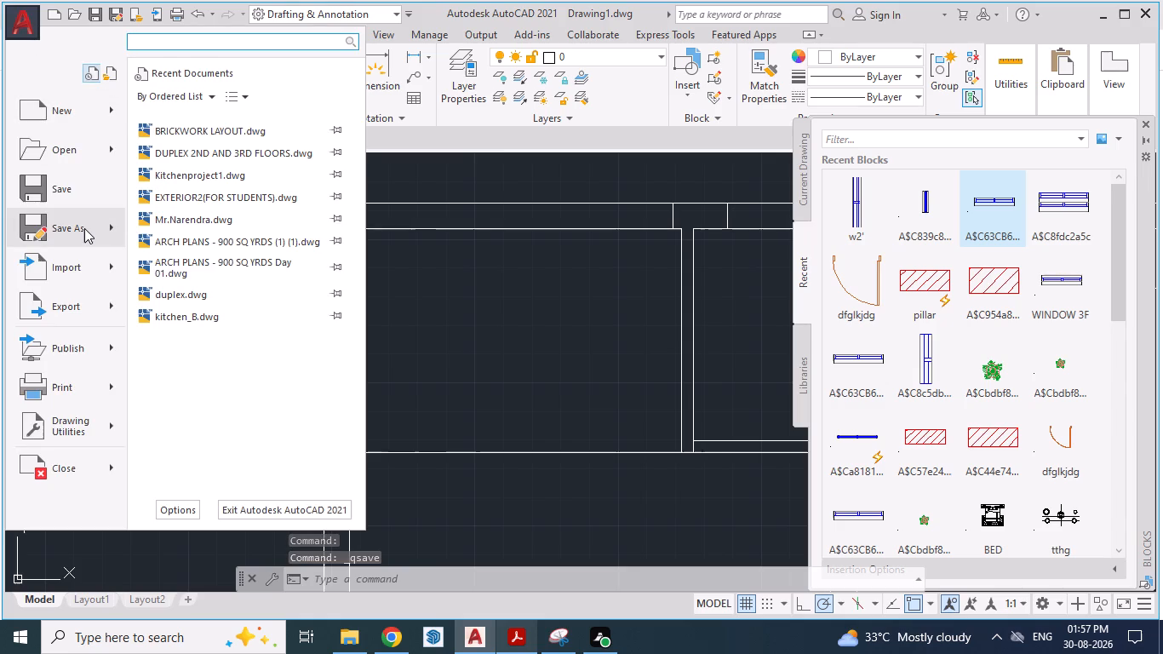
click(84, 228)
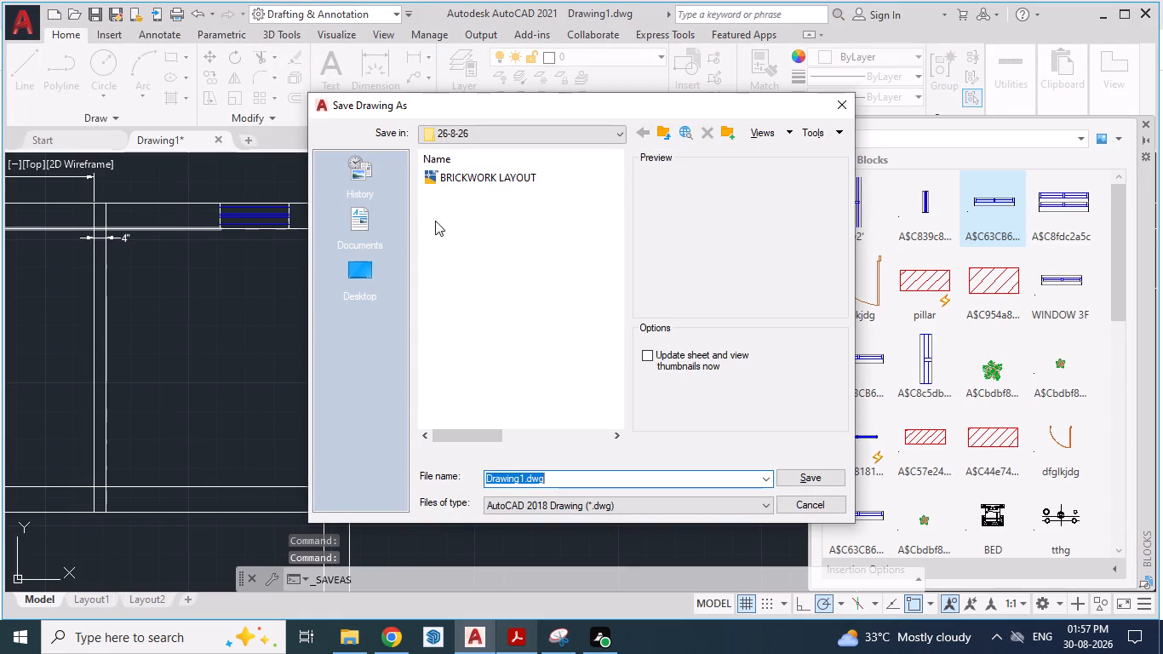
click(355, 277)
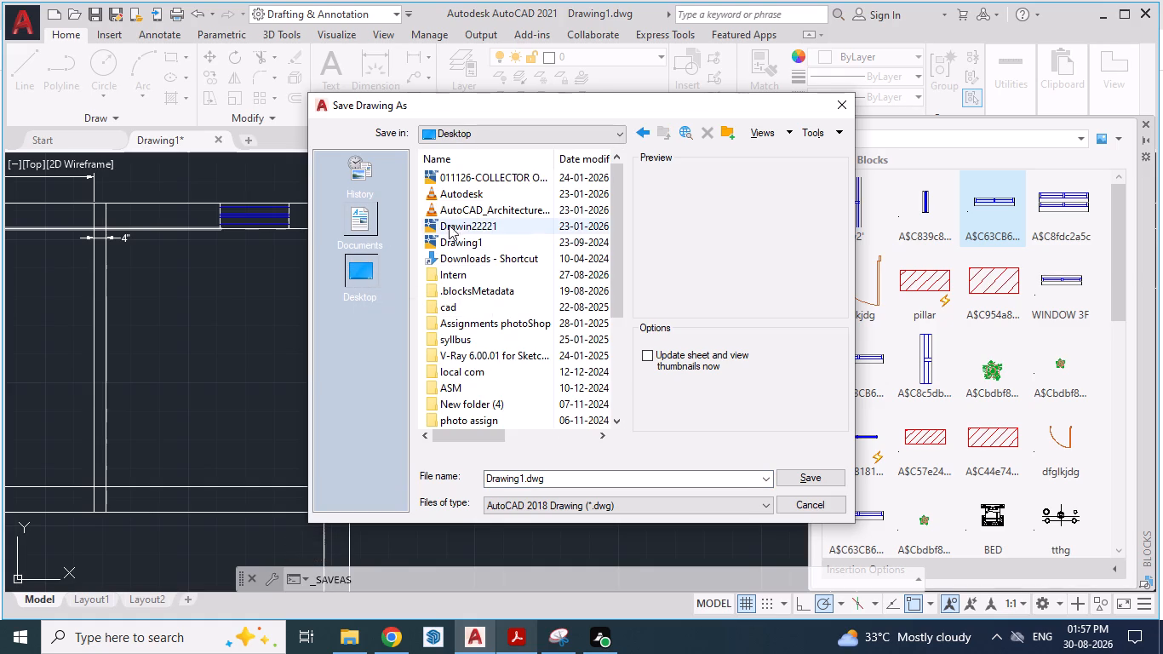
double_click(461, 273)
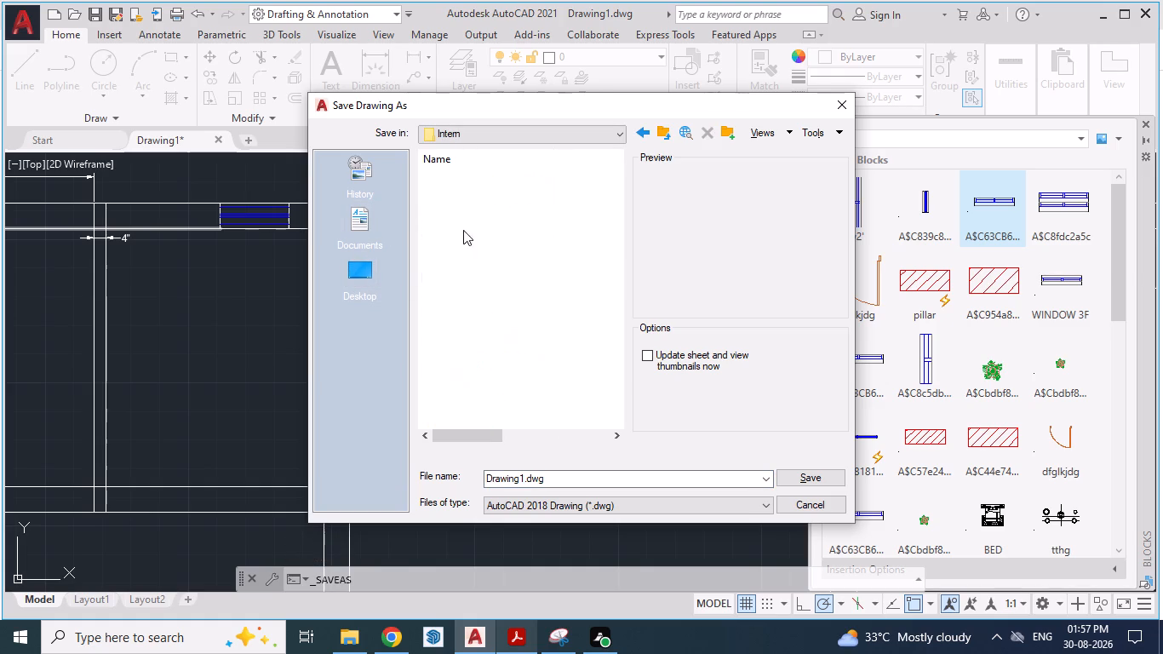
right_click(484, 344)
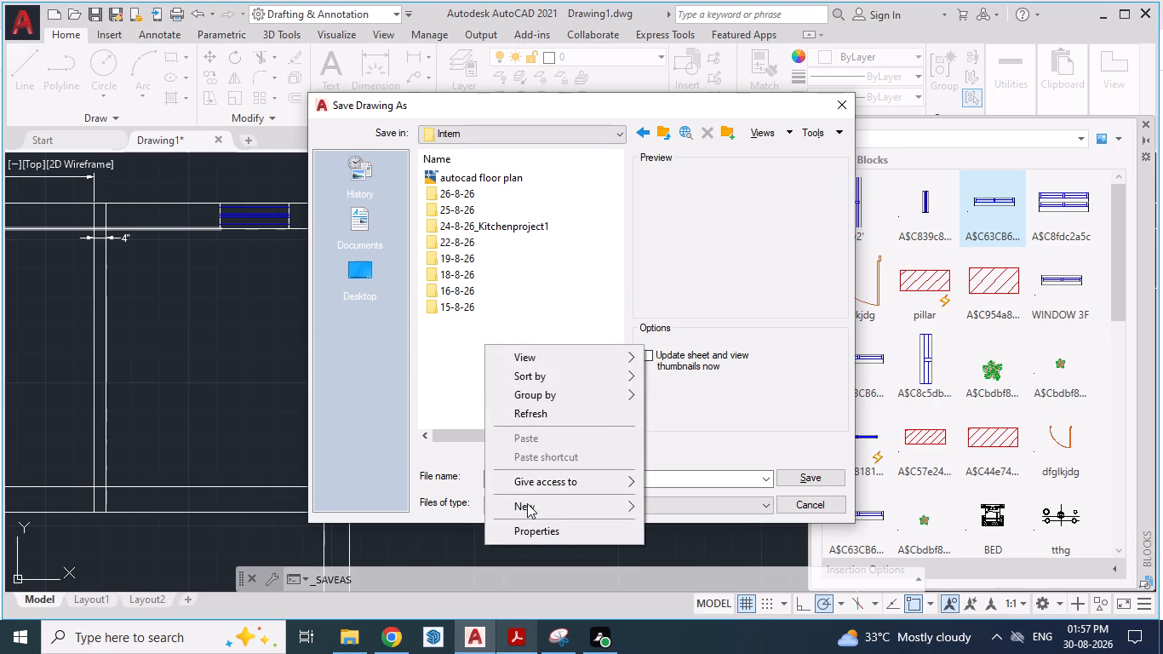
click(525, 507)
click(702, 270)
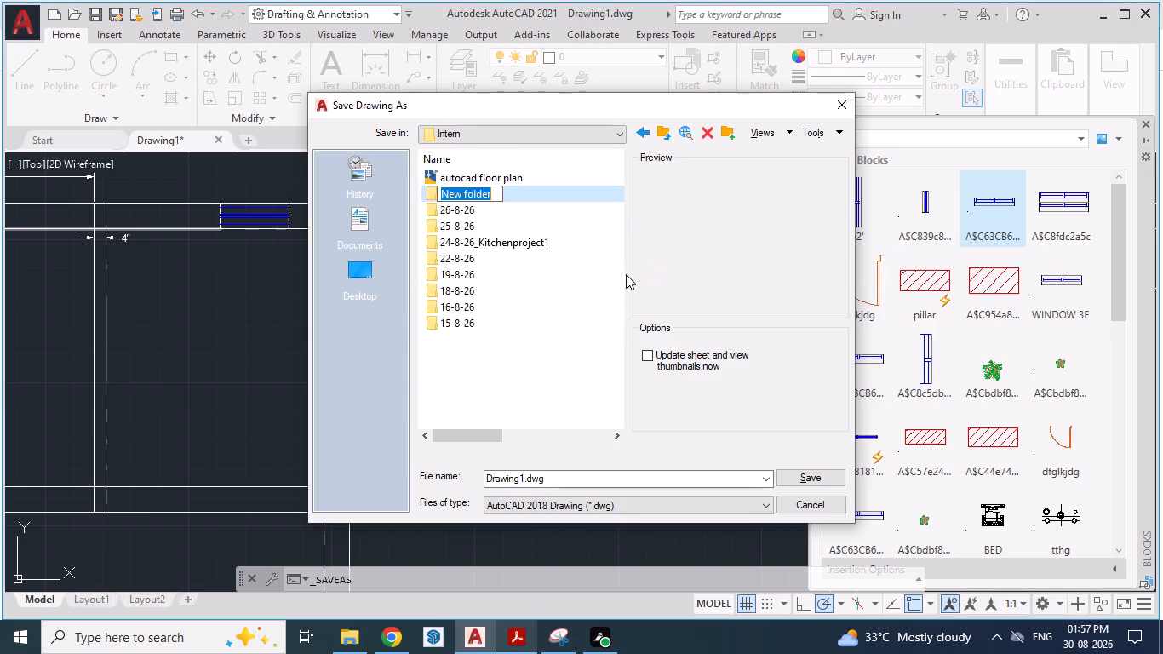
text(29)
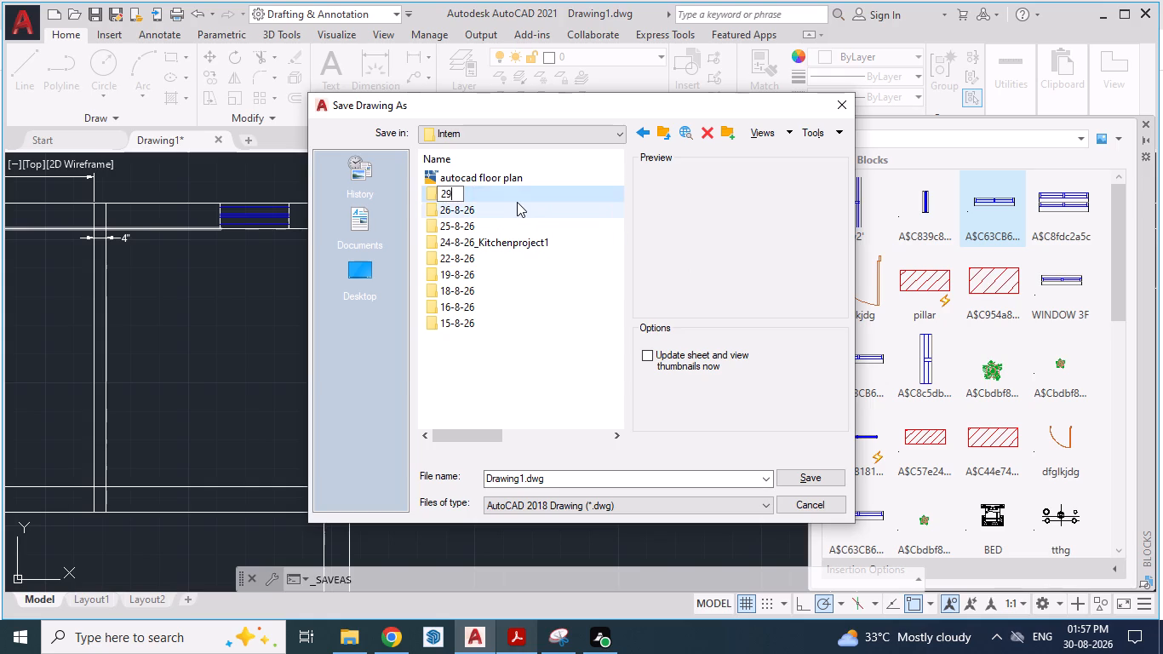
key(minus)
text(08)
text(-26)
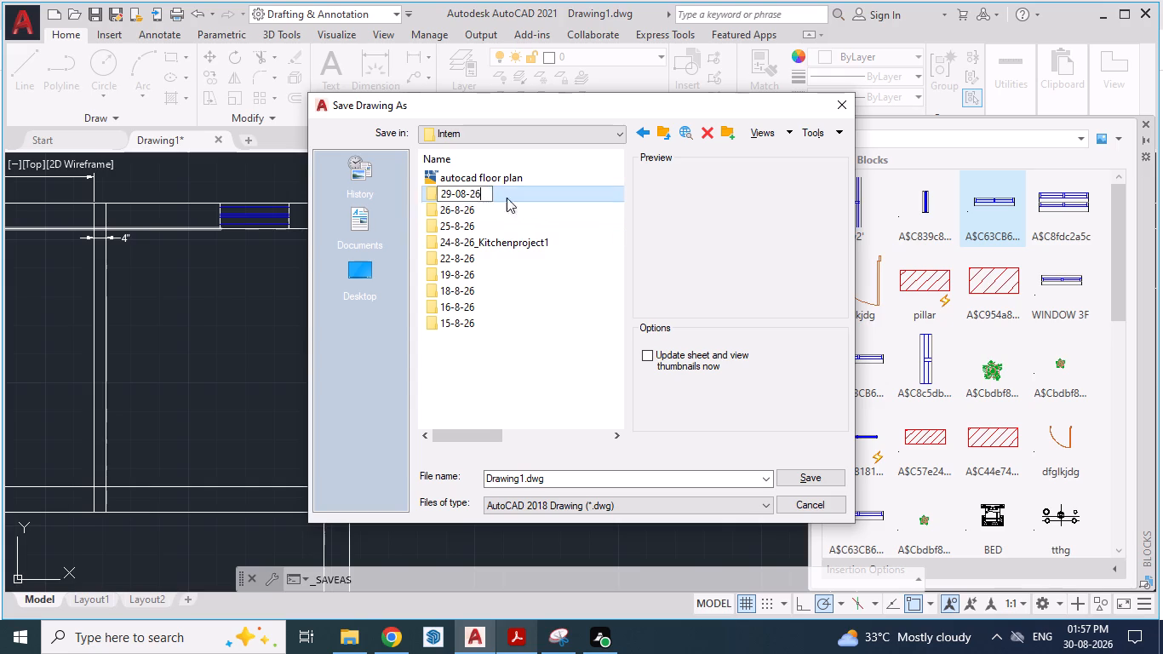
click(487, 350)
double_click(436, 192)
Save the drawing in that folder with the file name GROUNDFLOOR.
click(581, 477)
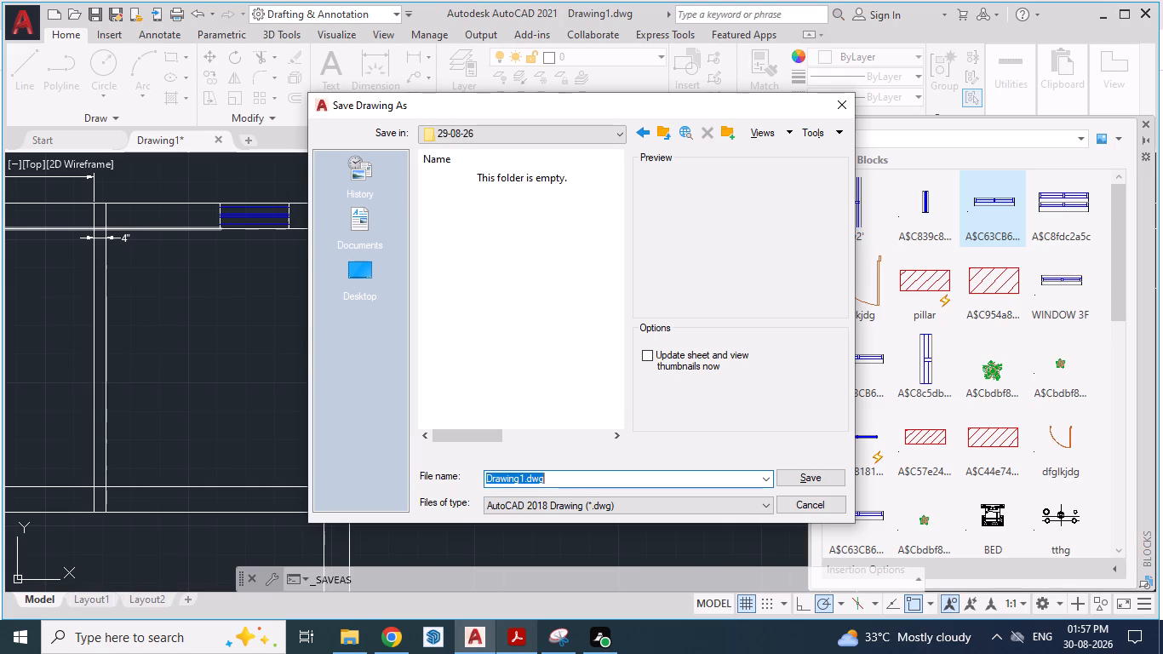
text(GR)
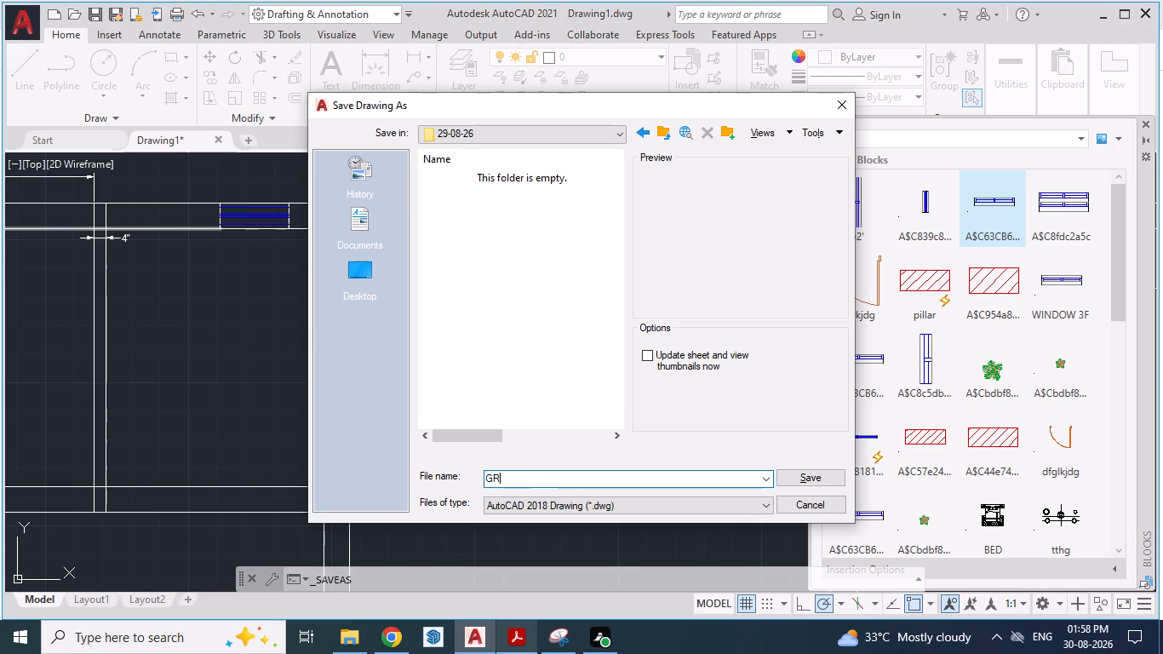
text(OUN)
text(DFLOO)
key(r)
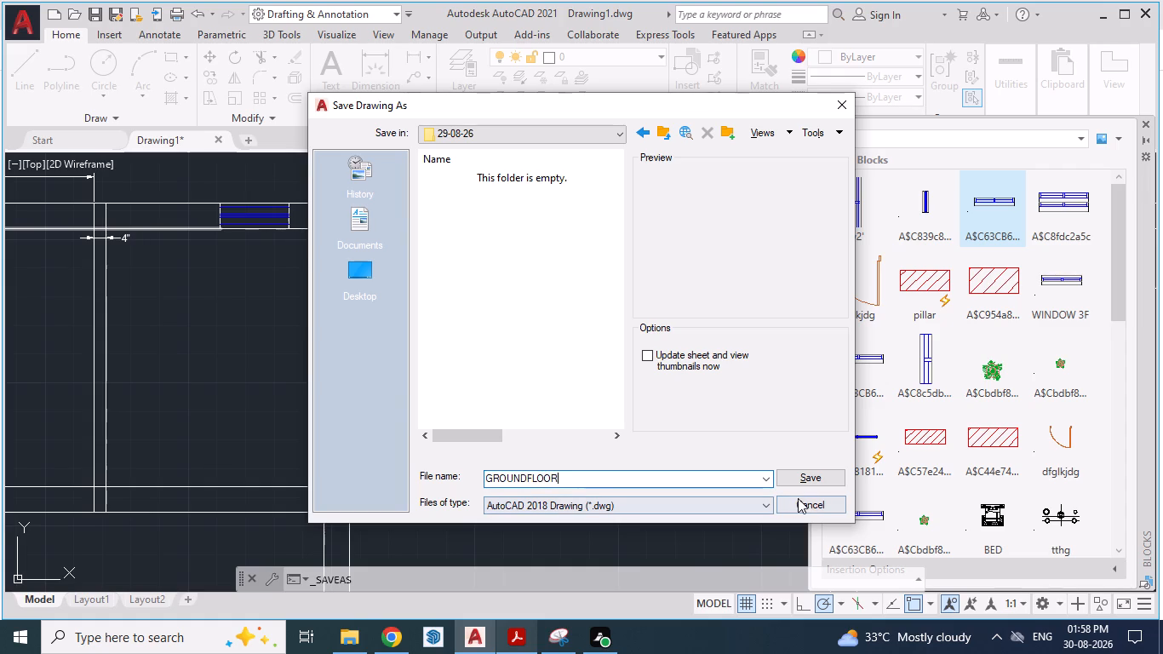
click(807, 480)
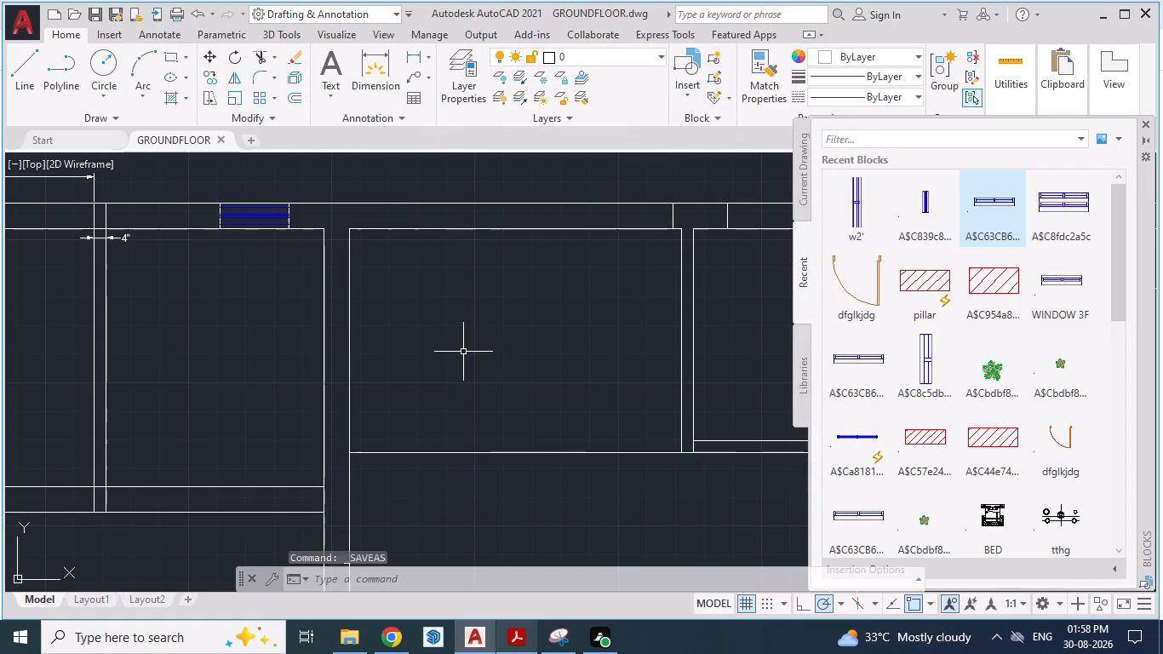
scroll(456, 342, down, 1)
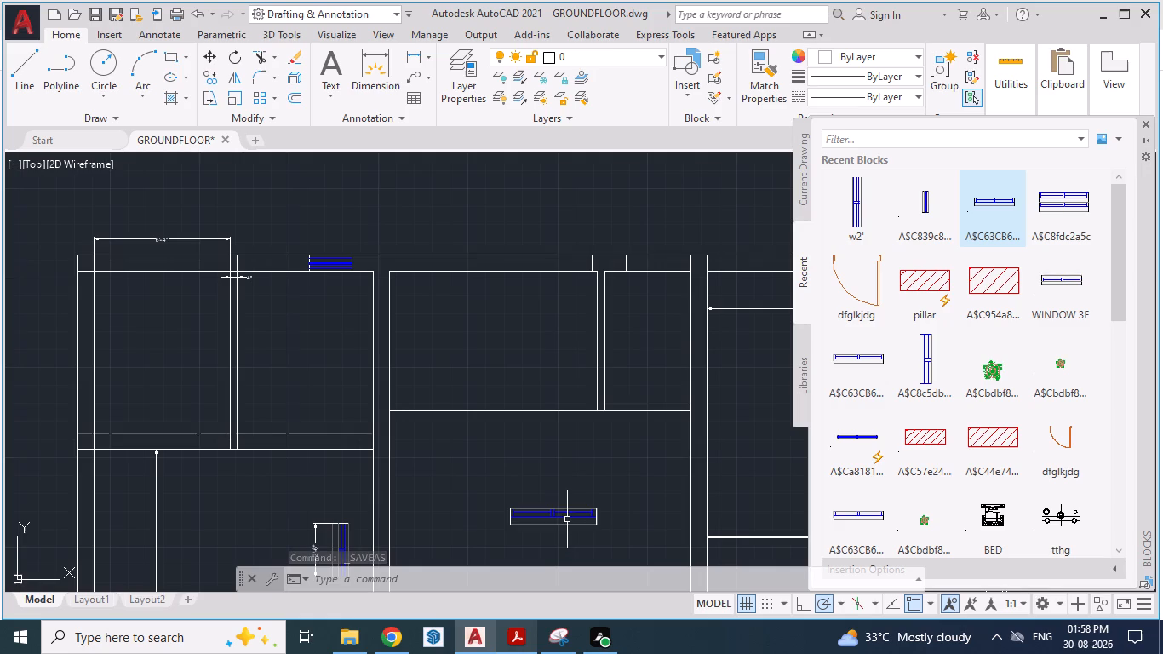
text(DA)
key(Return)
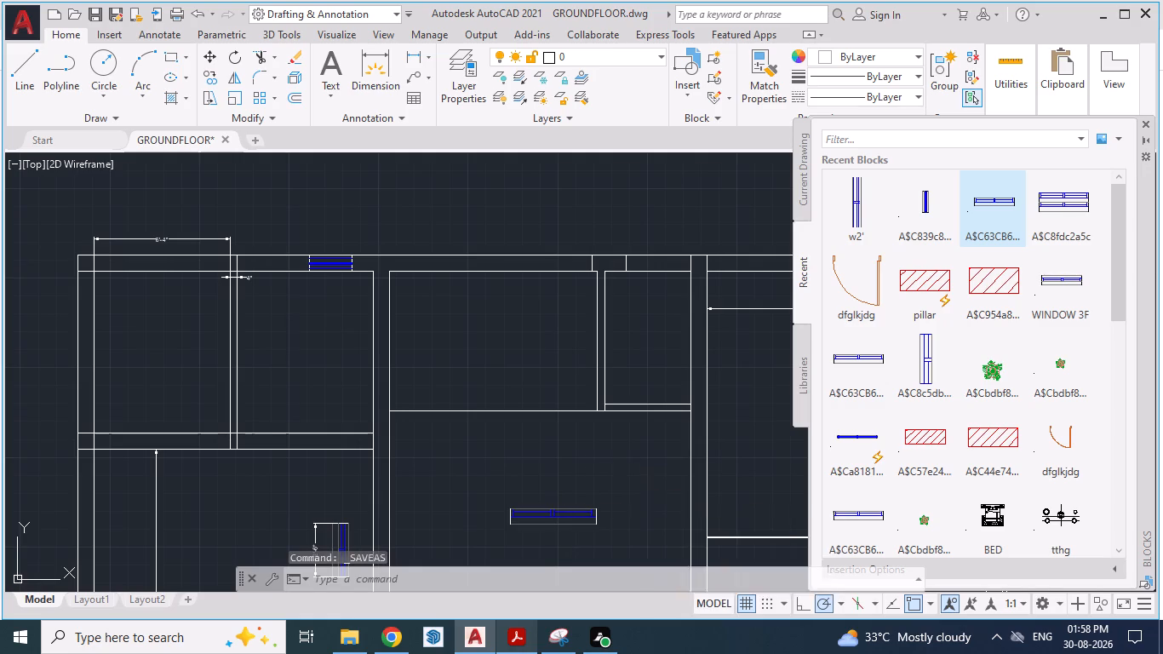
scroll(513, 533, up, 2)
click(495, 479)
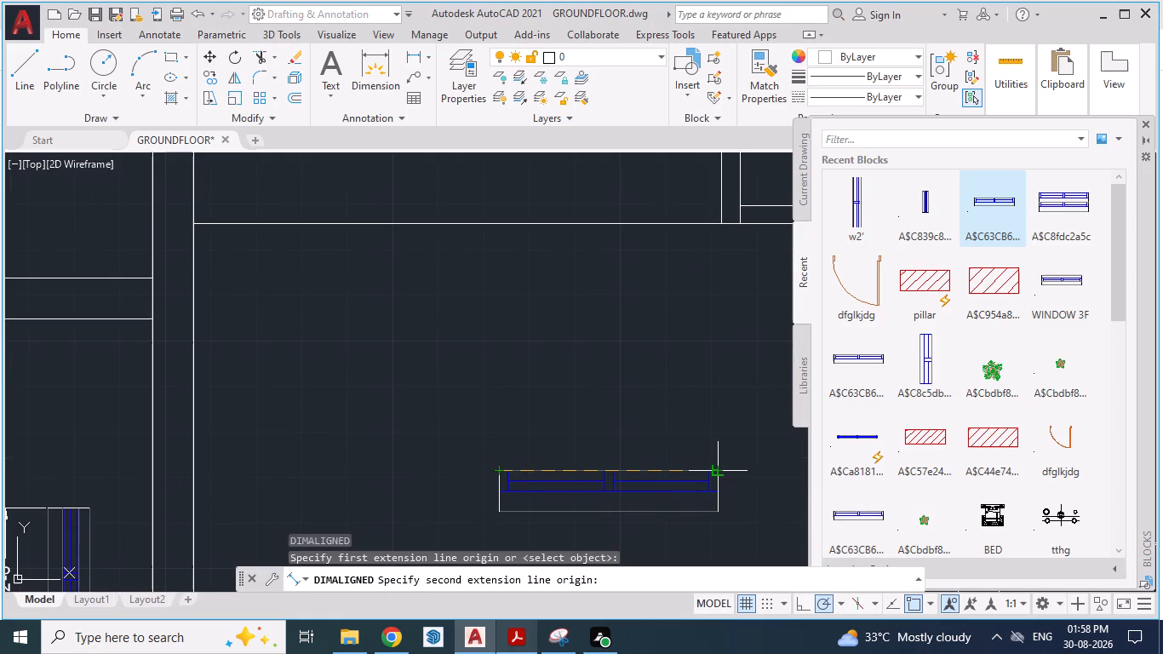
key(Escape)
Move the loose horizontal window block by its upper corner from the living area onto the staircase's rear wall, against the outer wall line.
click(659, 444)
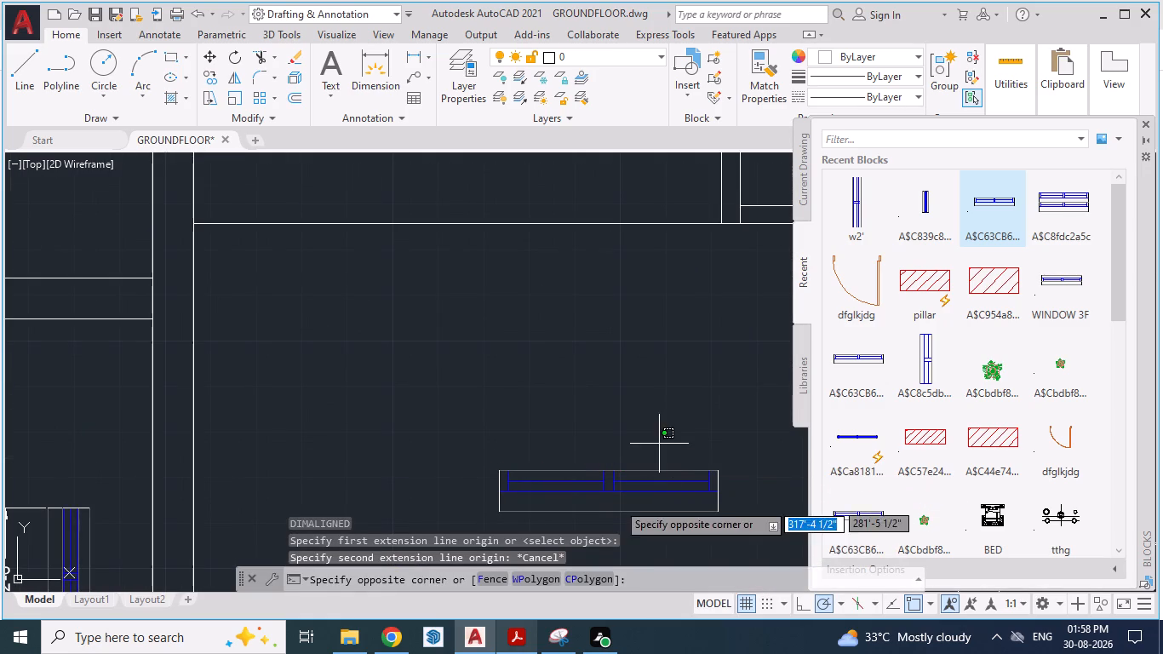
click(610, 508)
key(m)
key(Return)
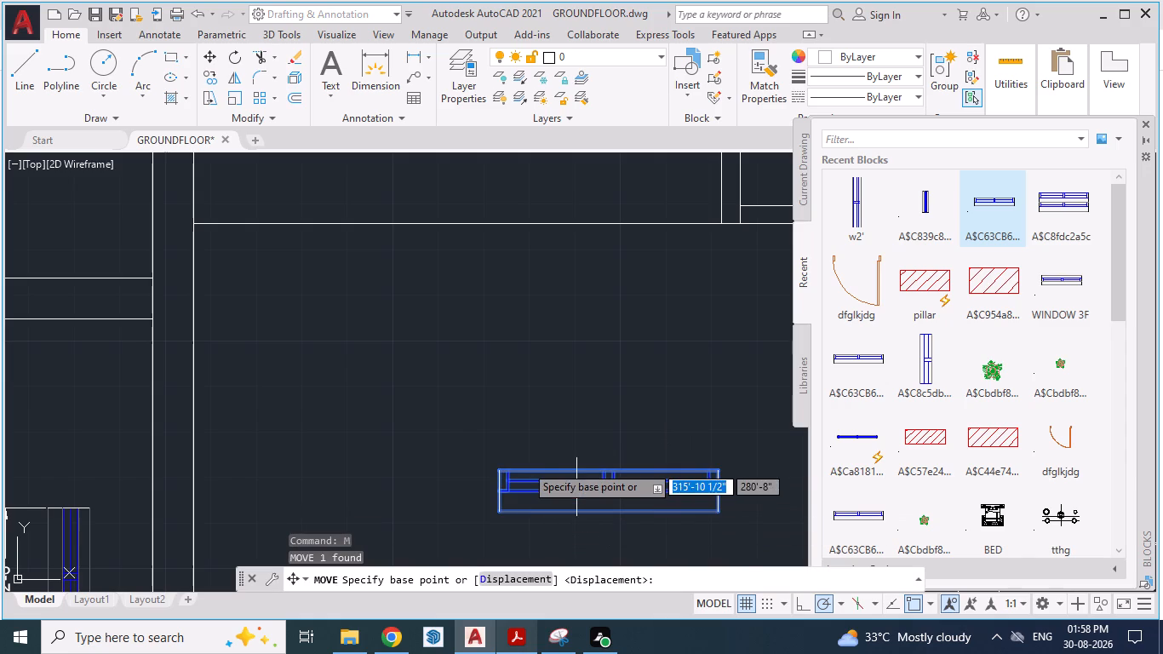
drag(496, 471, 515, 418)
scroll(509, 431, down, 3)
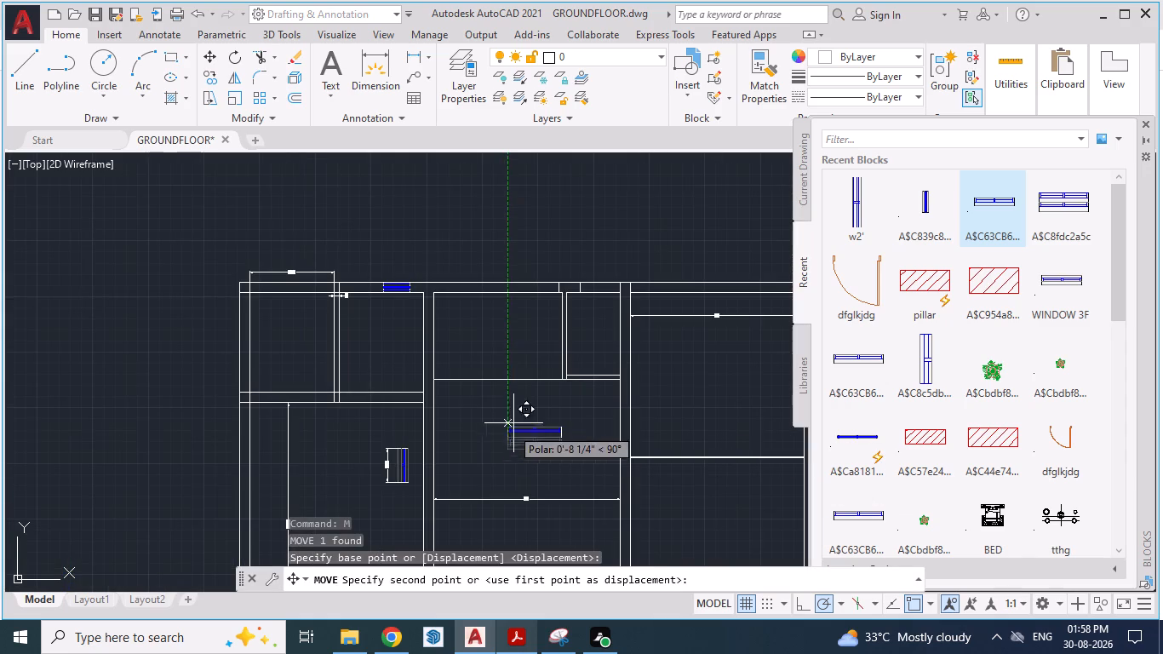
drag(515, 418, 471, 255)
scroll(536, 304, up, 2)
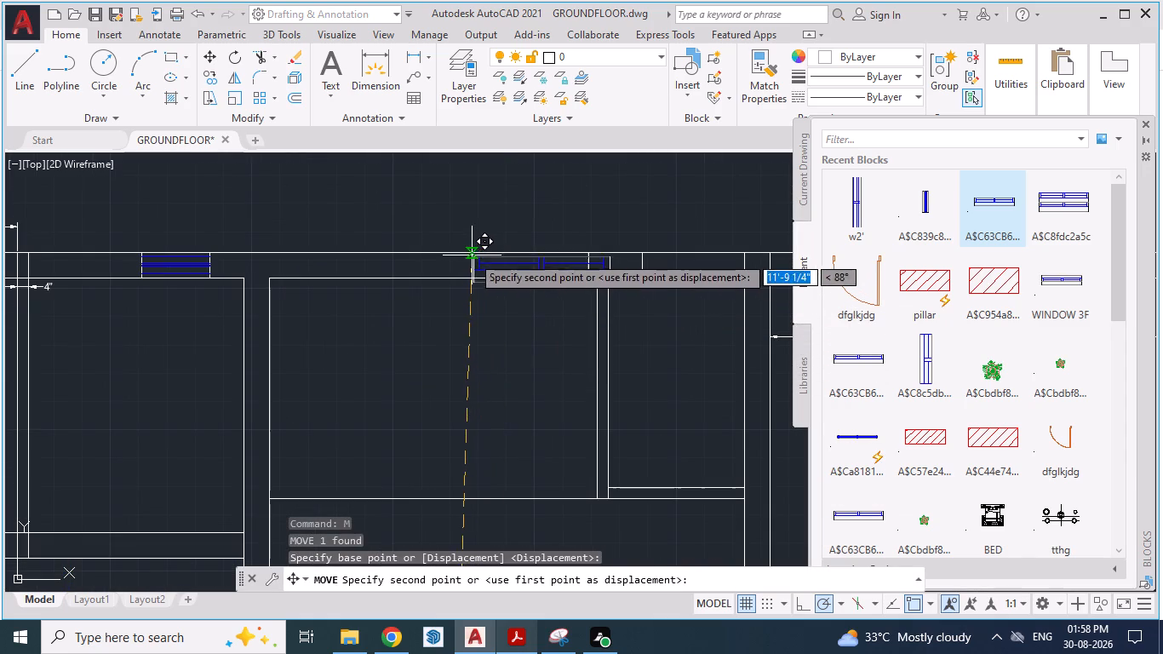
drag(471, 255, 466, 252)
click(466, 252)
Move the staircase window along the rear wall so its toilet-side end meets the short opening line beside the partition.
scroll(586, 261, up, 1)
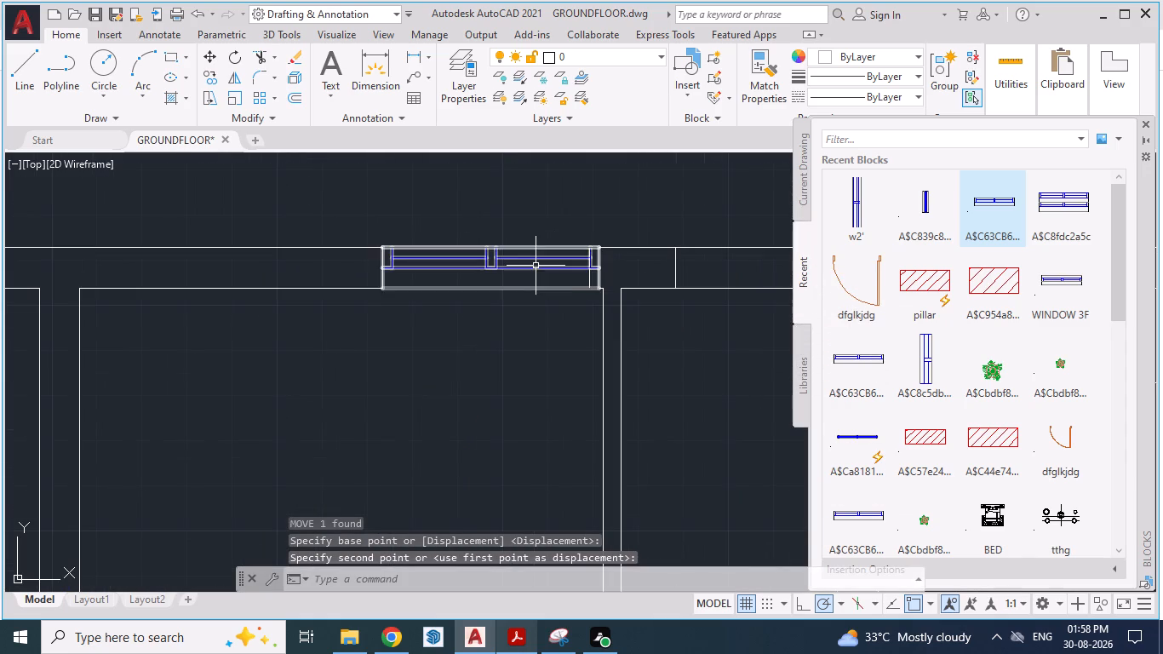
click(536, 266)
key(m)
key(Return)
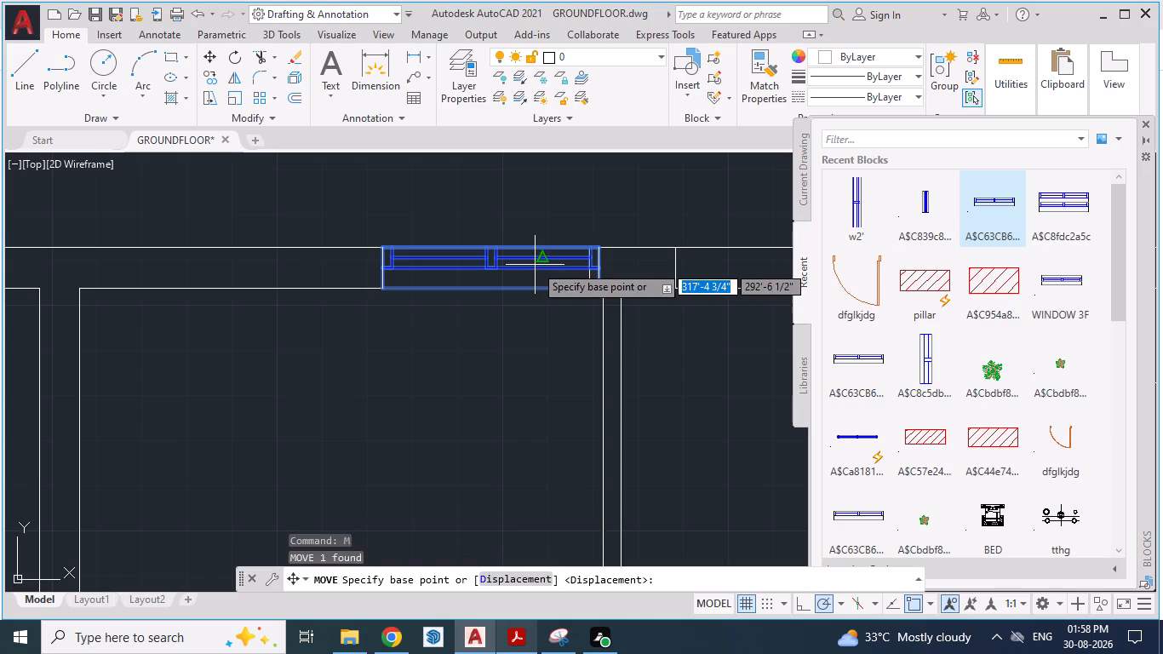
scroll(545, 254, up, 1)
scroll(644, 240, up, 2)
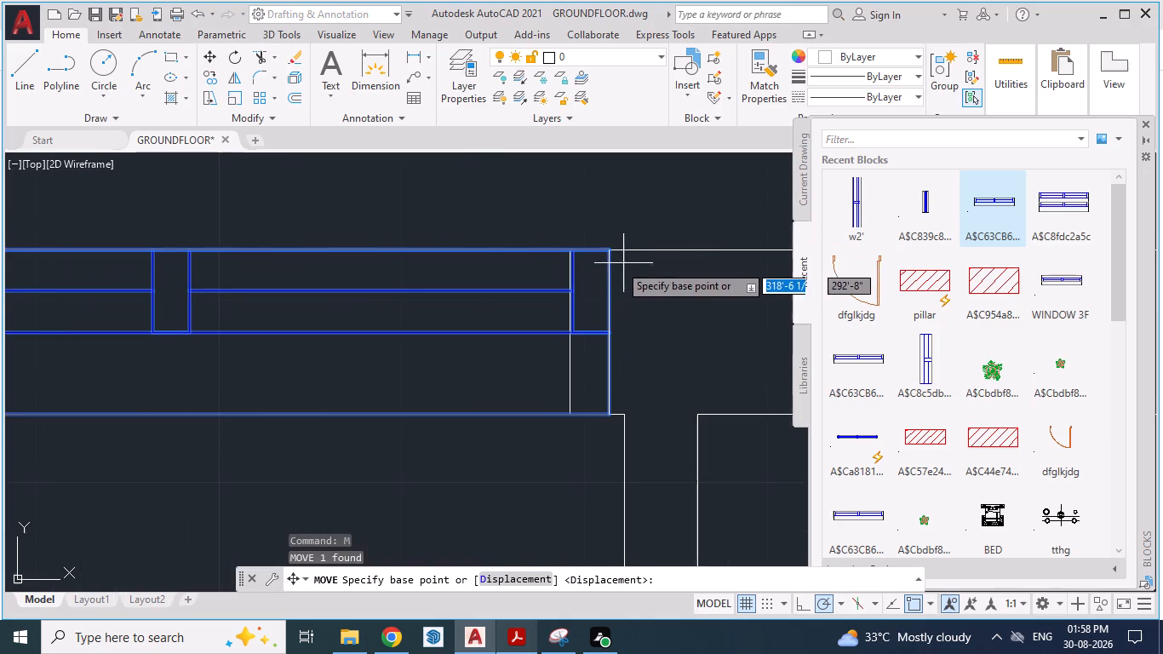
drag(609, 251, 565, 253)
click(565, 253)
Compare the staircase window and the small toilet's rear wall opening in the drawing with the PDF plan.
scroll(627, 229, down, 2)
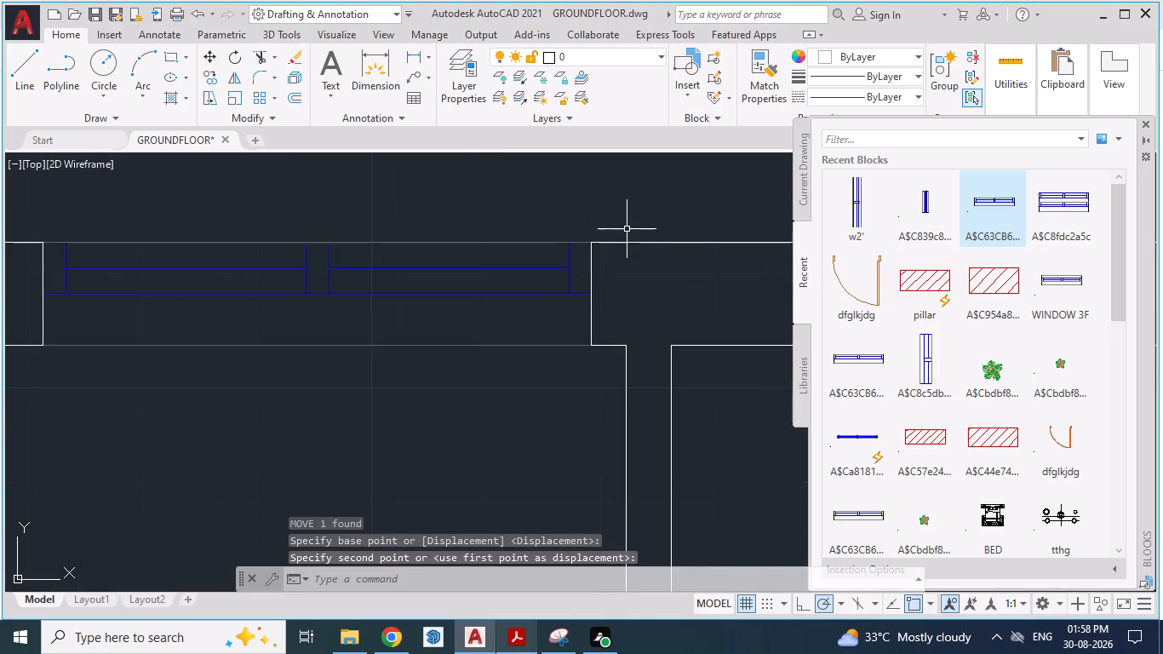
scroll(627, 229, down, 2)
scroll(487, 325, down, 1)
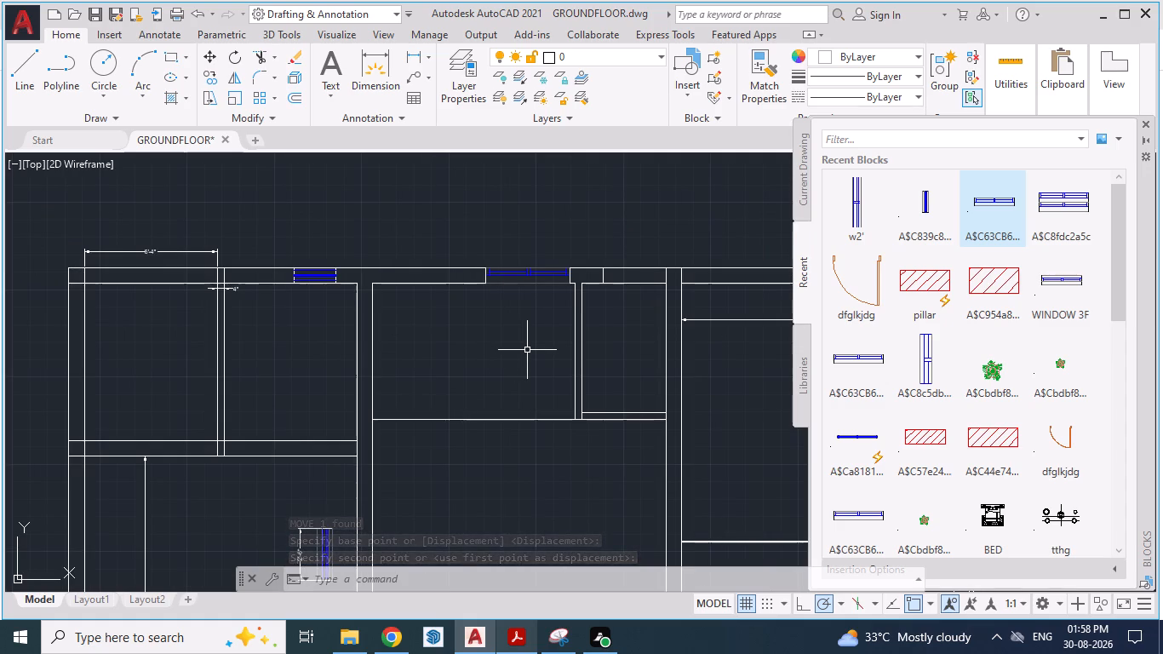
key(alt+Tab)
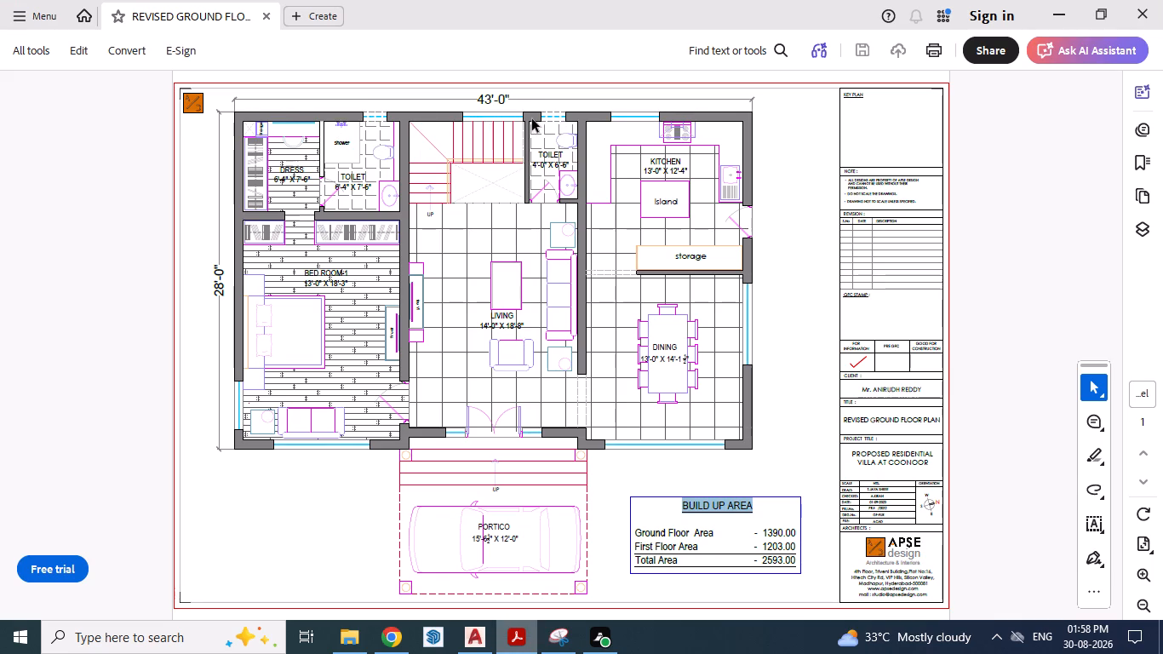
key(alt+Tab)
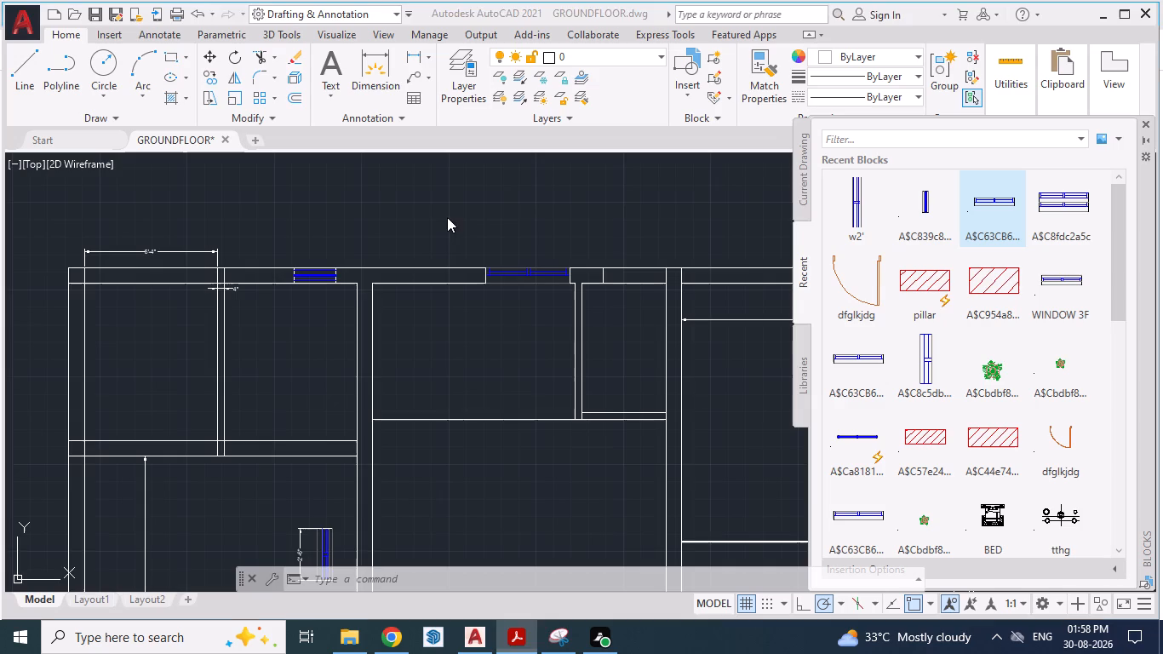
scroll(389, 290, down, 1)
scroll(548, 291, up, 2)
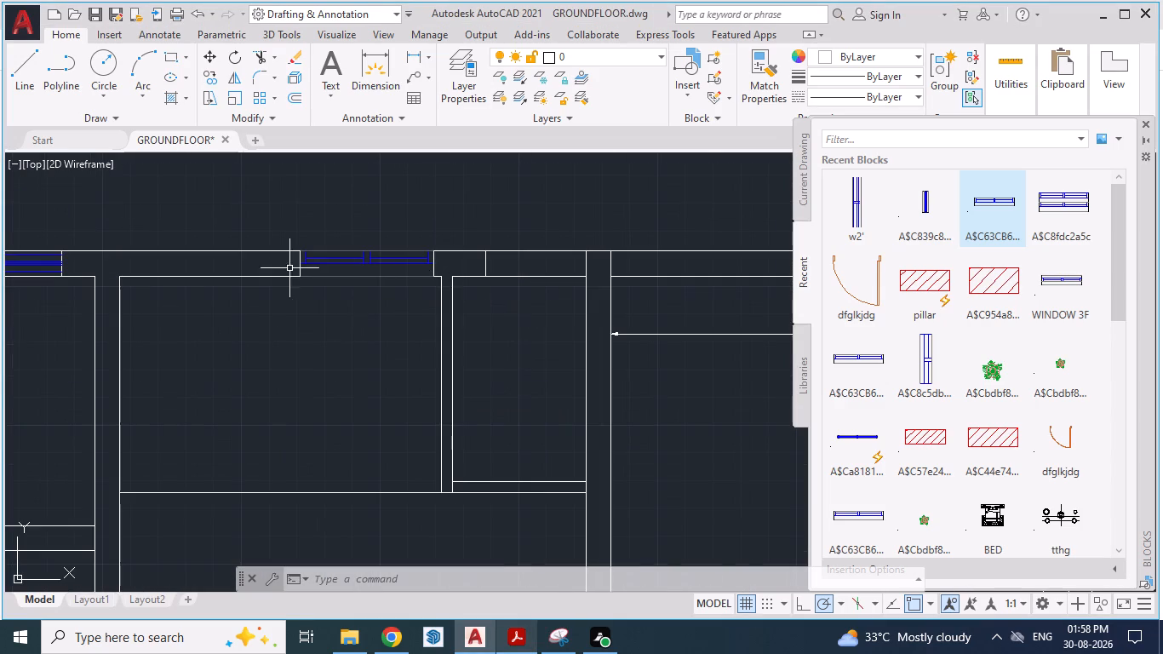
Copy the bedroom toilet's rear wall window and paste it as a block into the small toilet's rear wall, starting at the short opening line.
scroll(294, 307, down, 1)
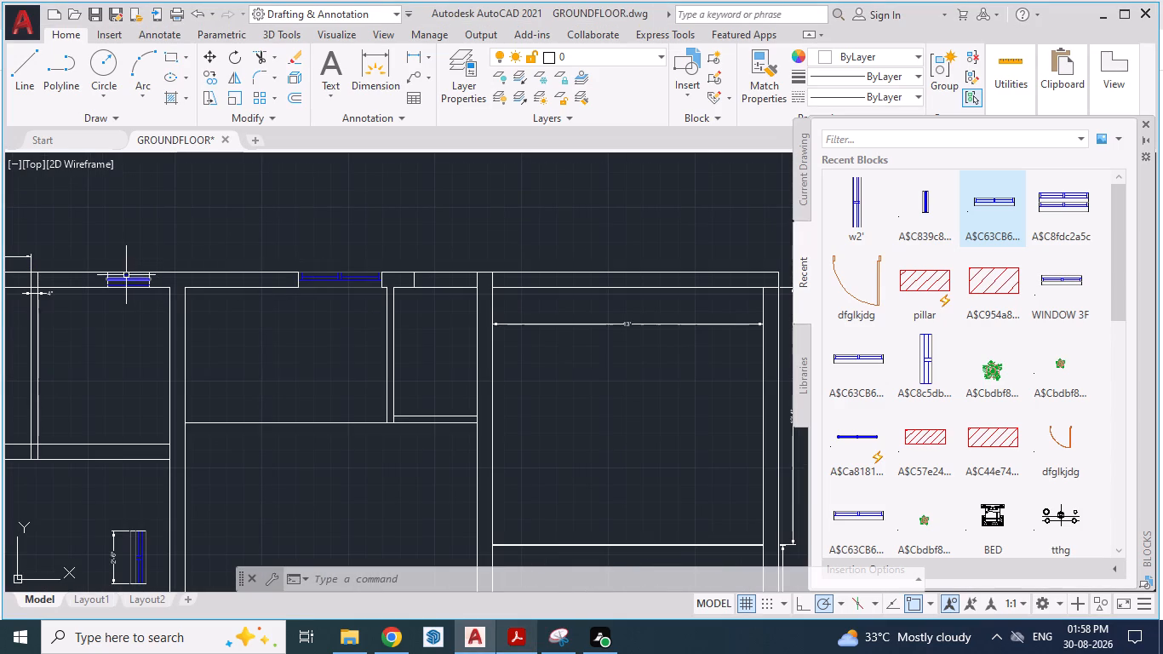
scroll(122, 270, up, 2)
click(140, 261)
click(147, 328)
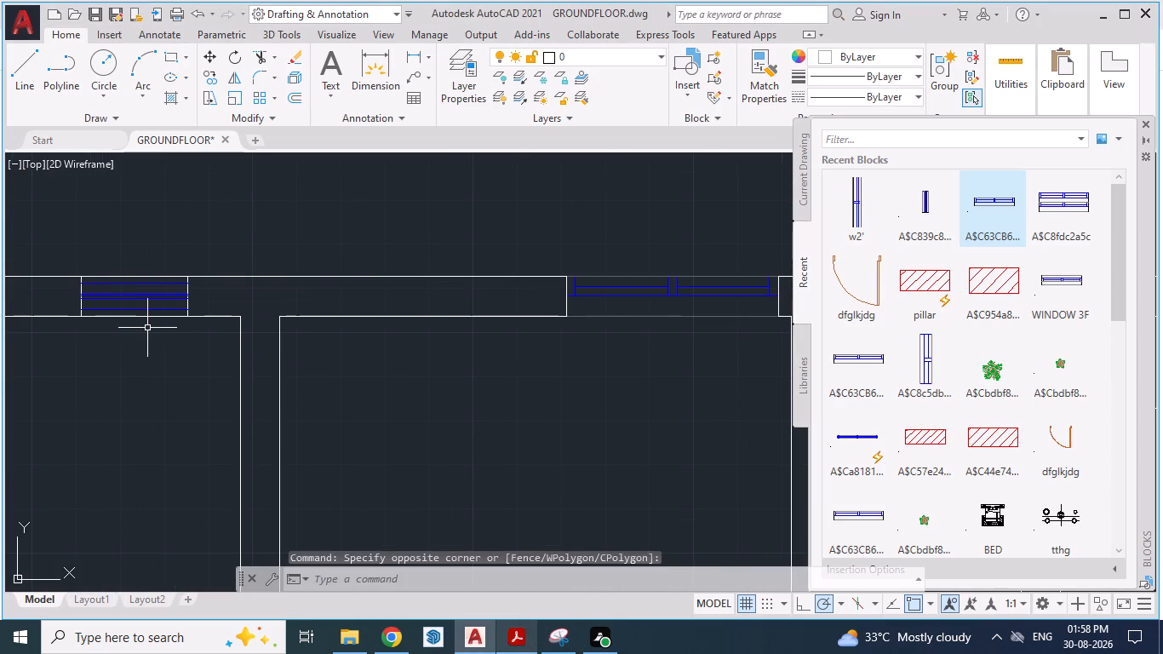
scroll(146, 327, up, 2)
click(214, 208)
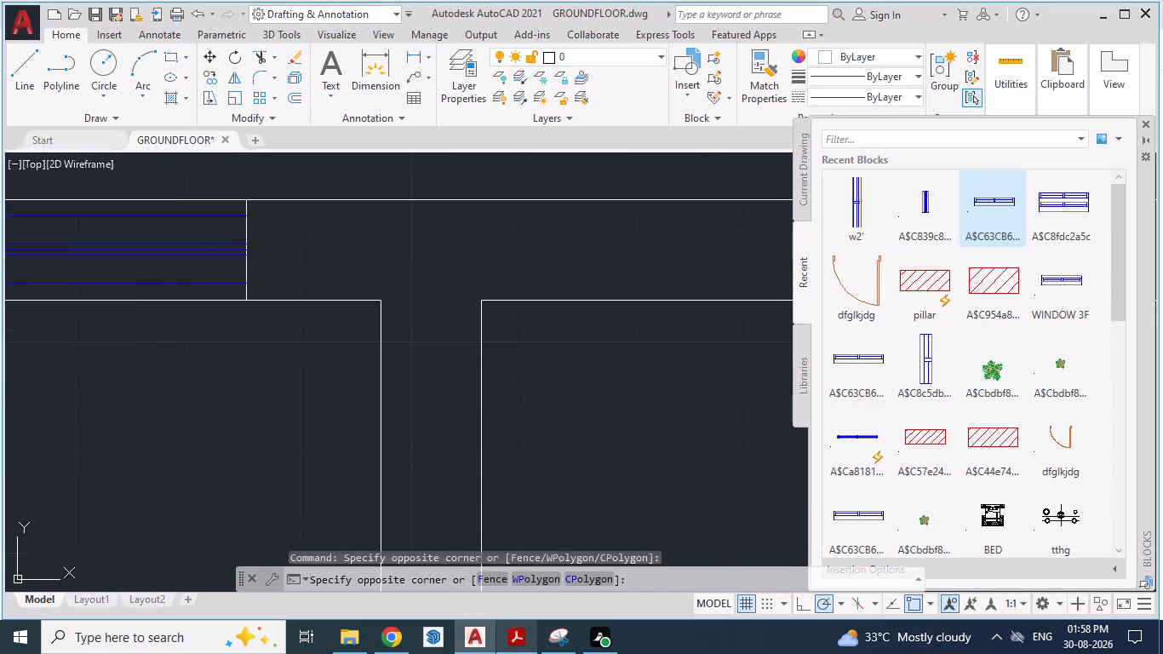
click(165, 306)
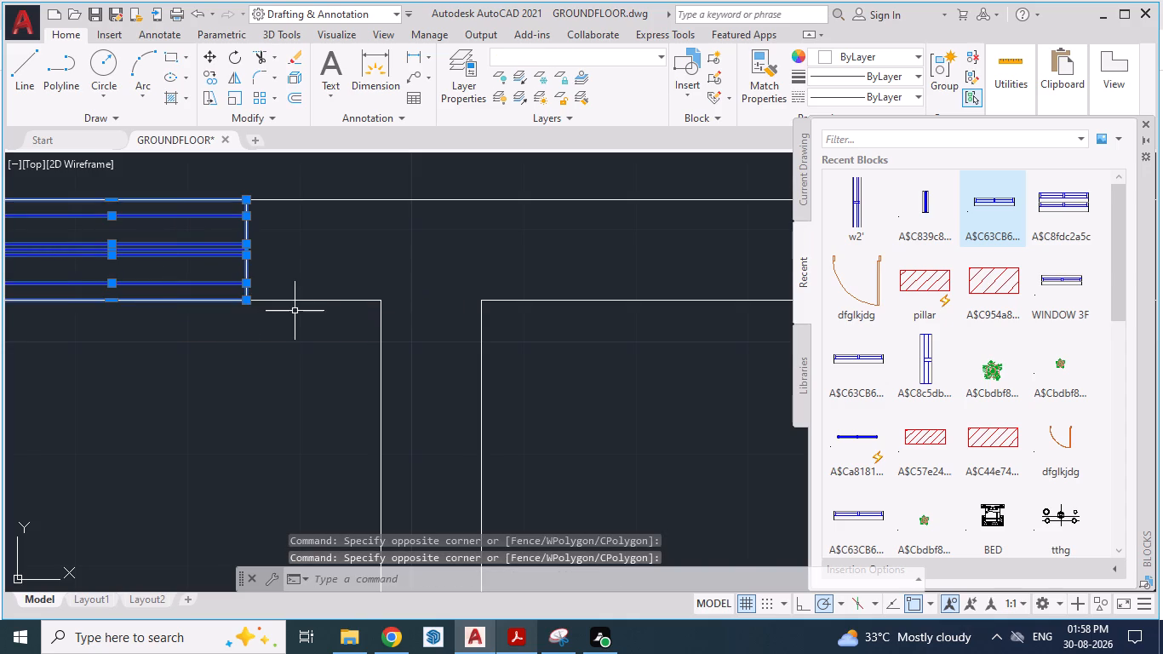
scroll(299, 321, down, 1)
scroll(160, 248, up, 1)
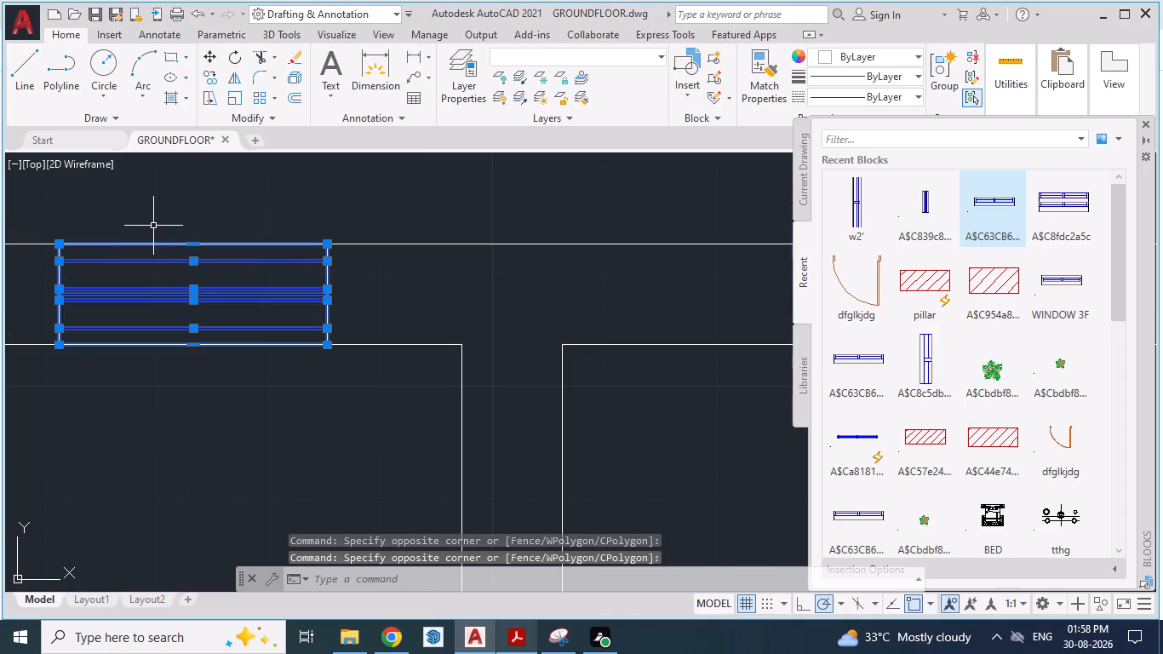
click(154, 225)
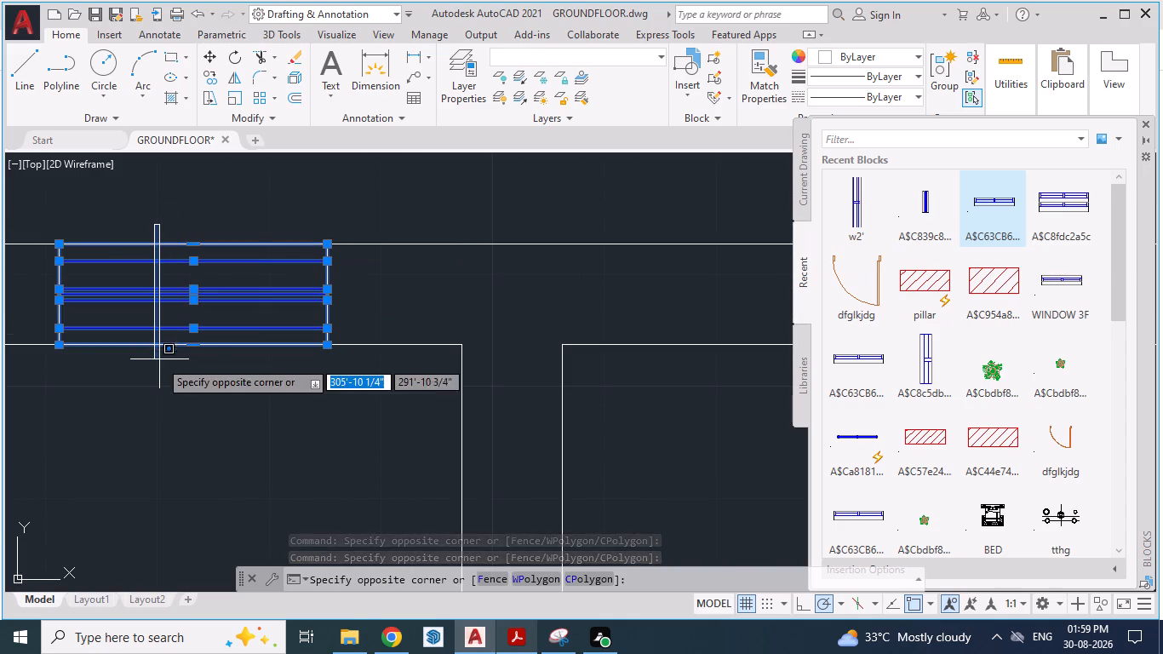
click(159, 360)
scroll(346, 273, down, 3)
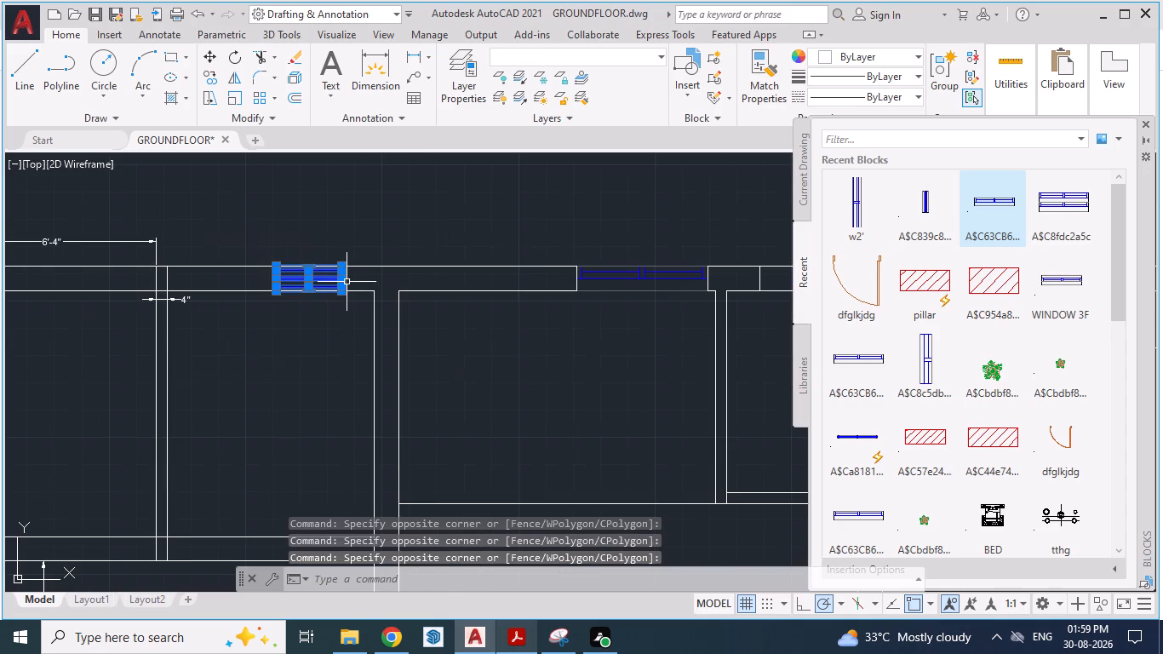
key(ctrl+c)
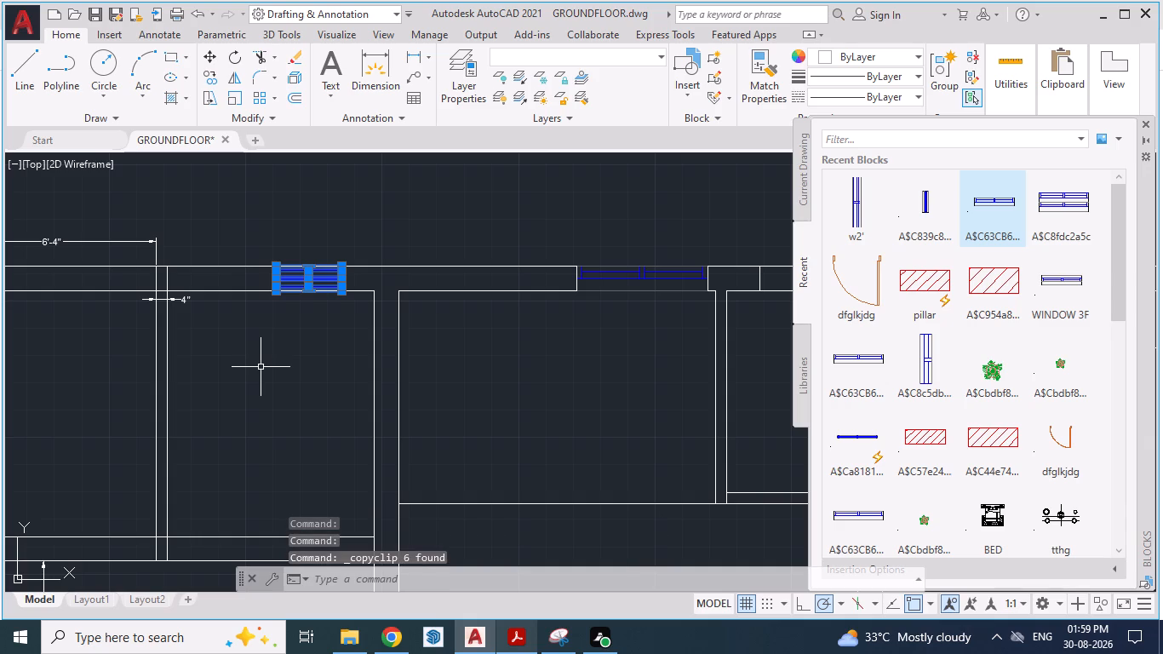
key(ctrl+shift+v)
scroll(264, 367, down, 3)
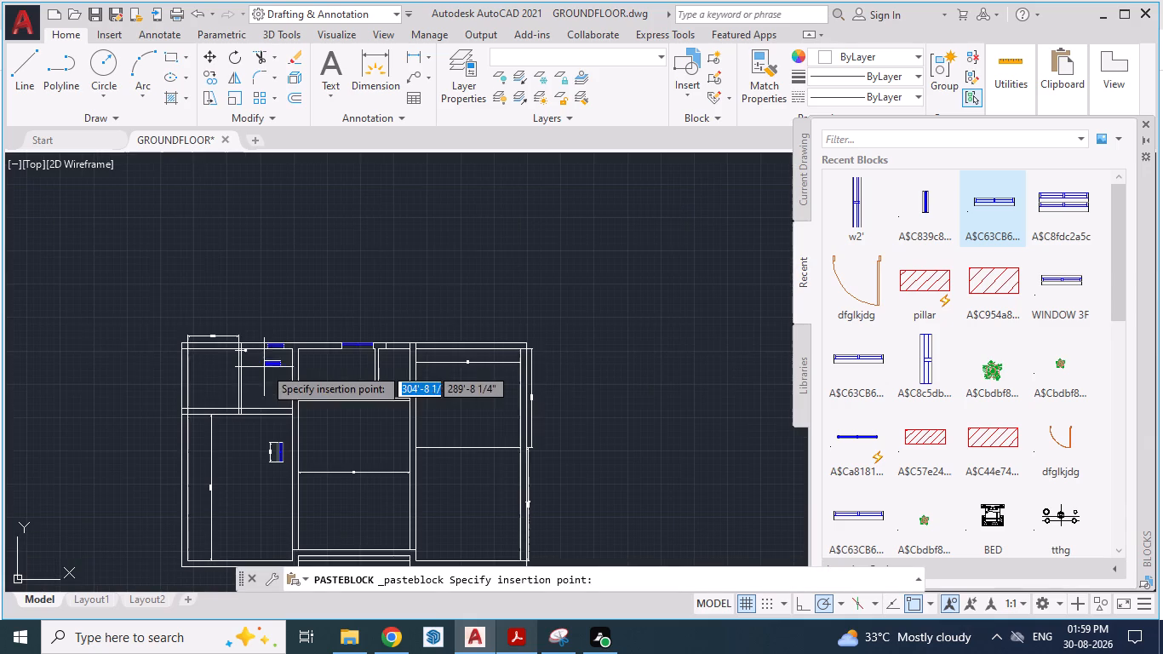
scroll(407, 333, up, 3)
scroll(348, 404, up, 2)
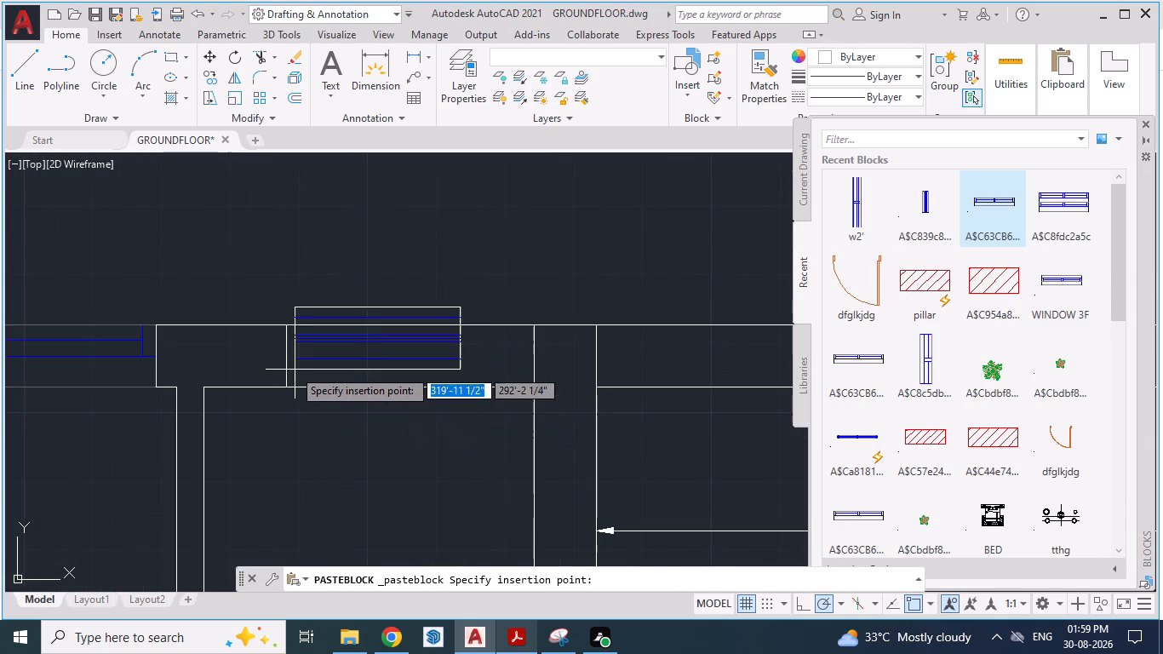
click(287, 383)
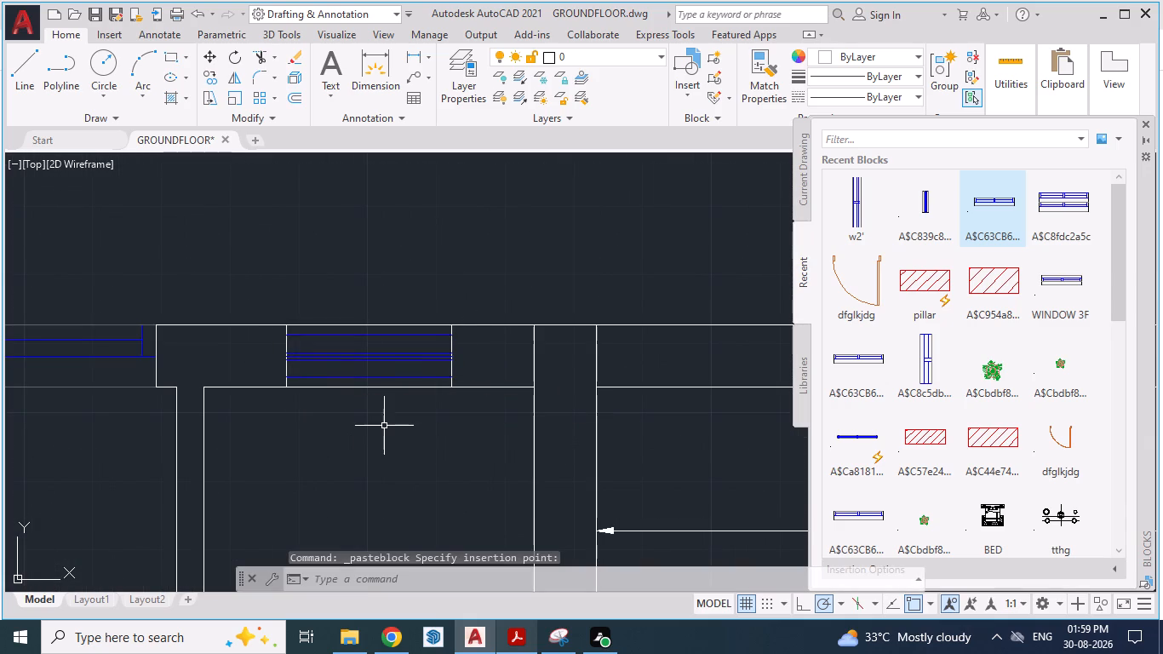
key(Escape)
scroll(454, 277, down, 1)
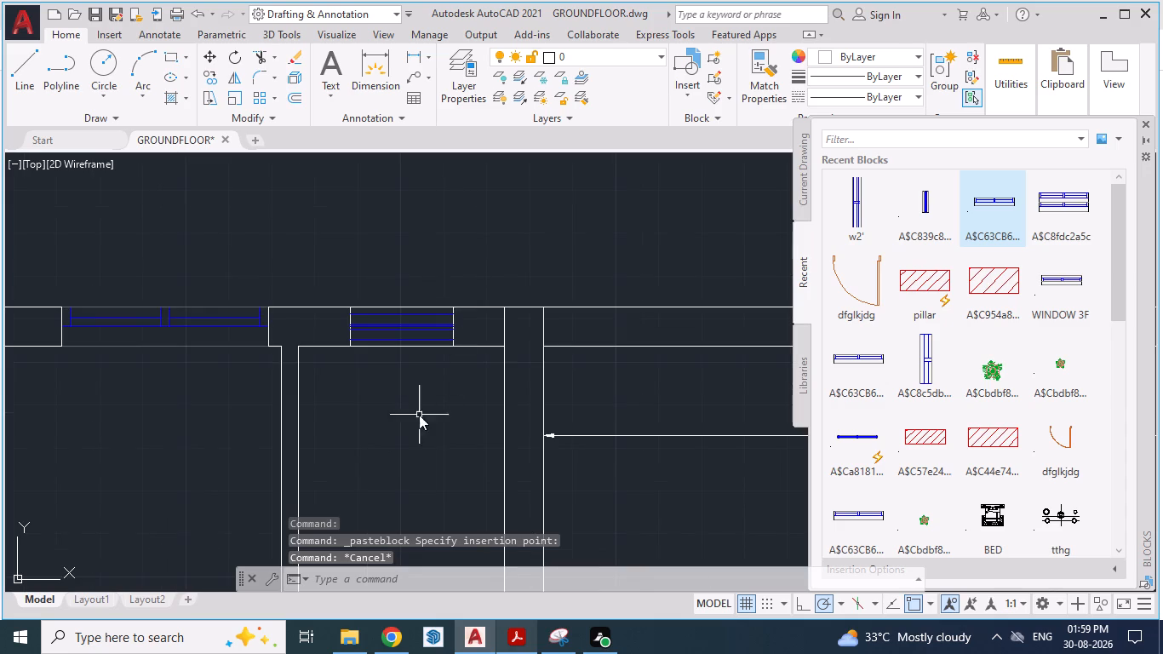
Trim both lines of the wall between the small toilet and kitchen where they cross the rear wall's thickness.
key(alt+Tab)
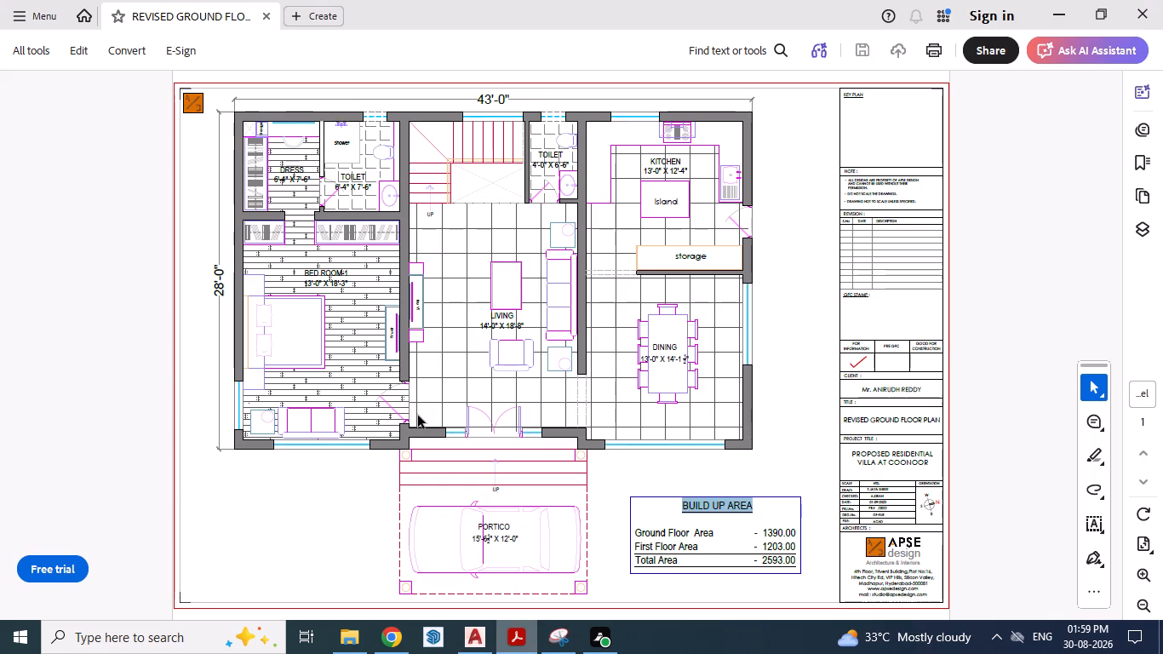
key(alt+Tab)
scroll(418, 416, down, 2)
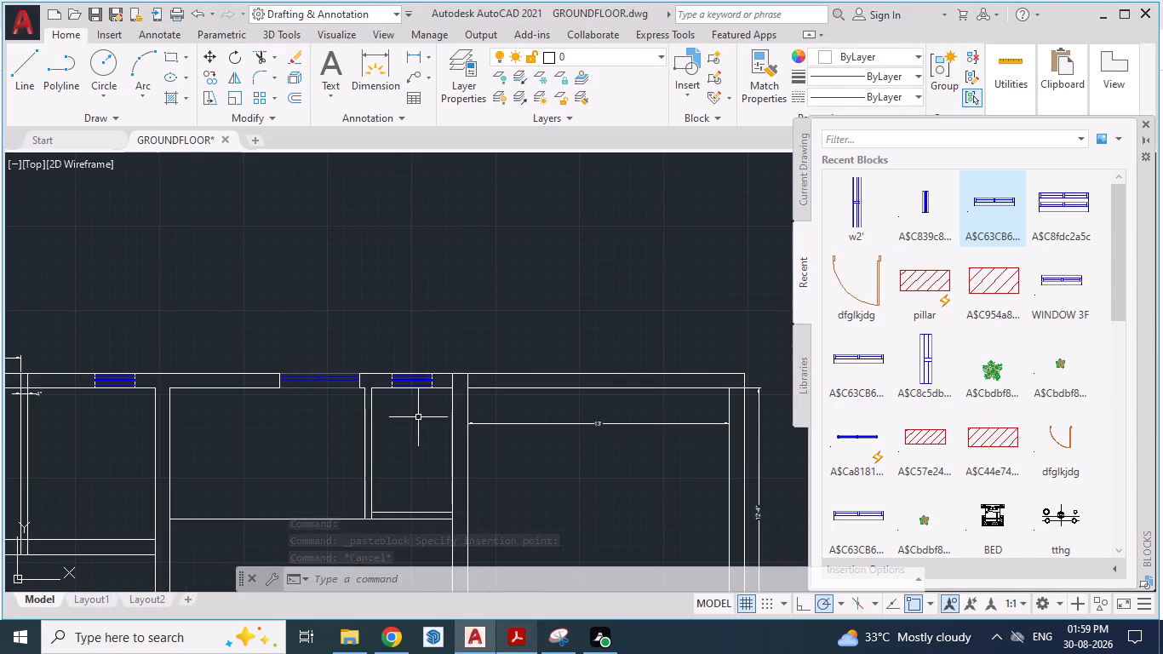
key(alt+Tab)
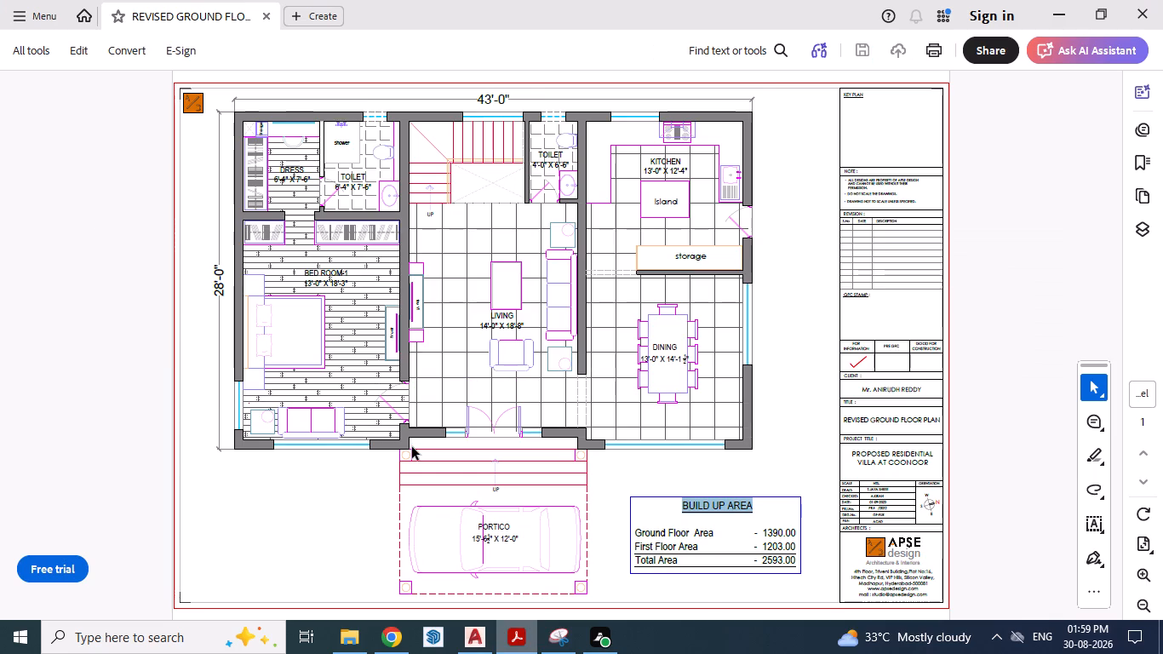
key(alt+Tab)
scroll(428, 428, up, 1)
text(TR)
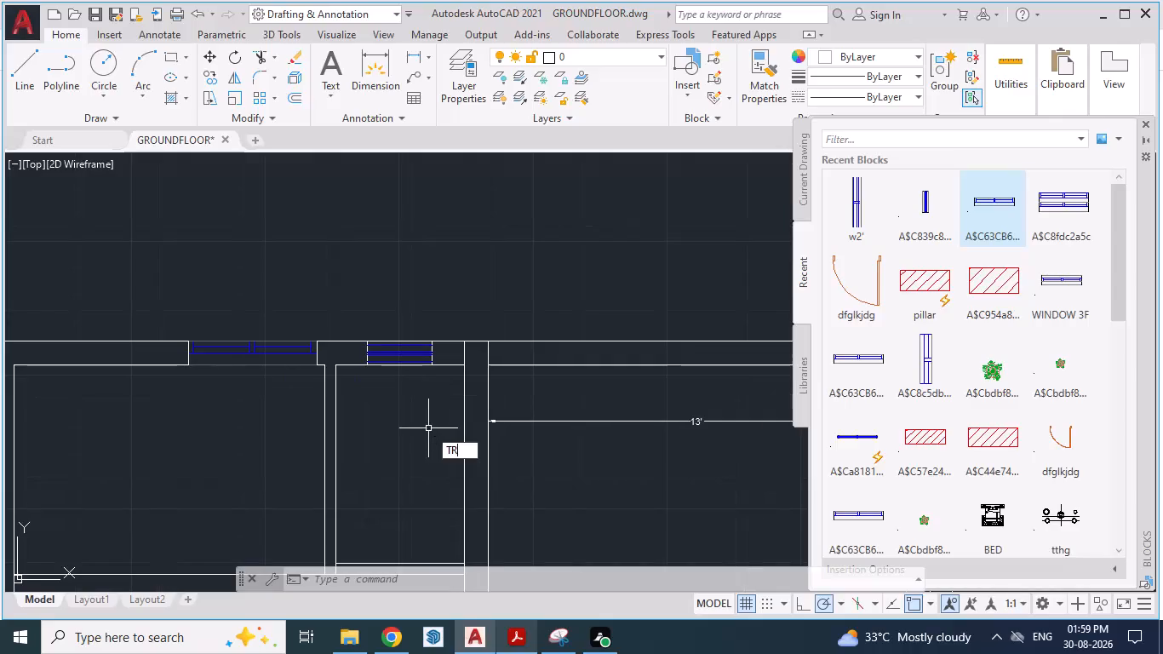
key(Return)
scroll(452, 337, up, 1)
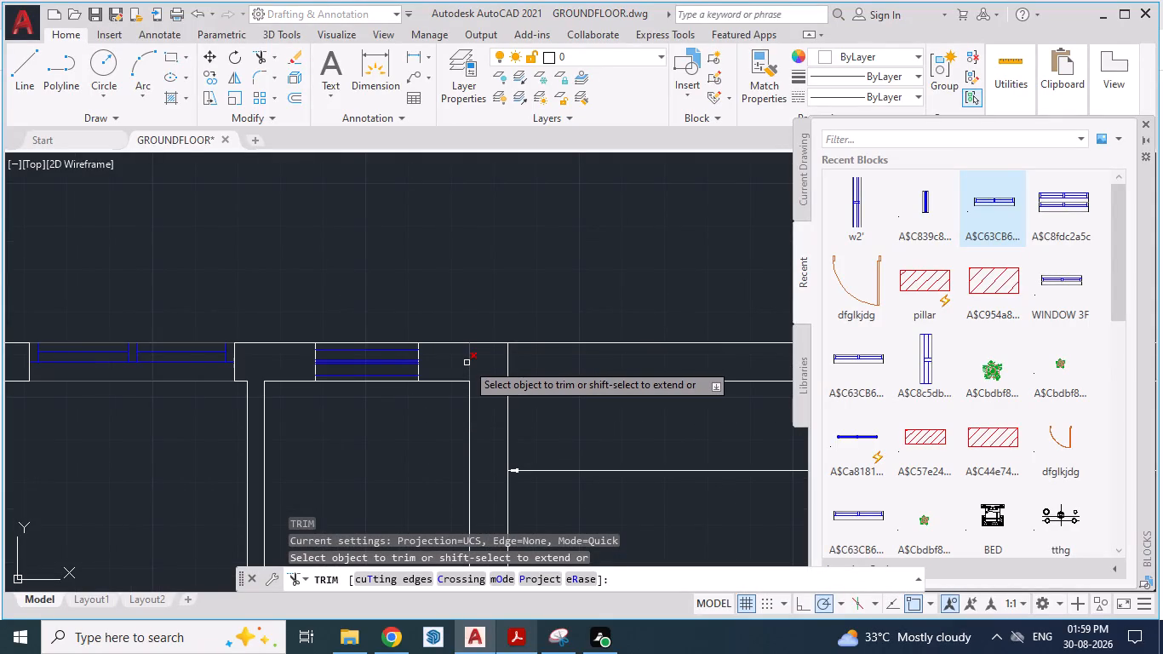
click(468, 363)
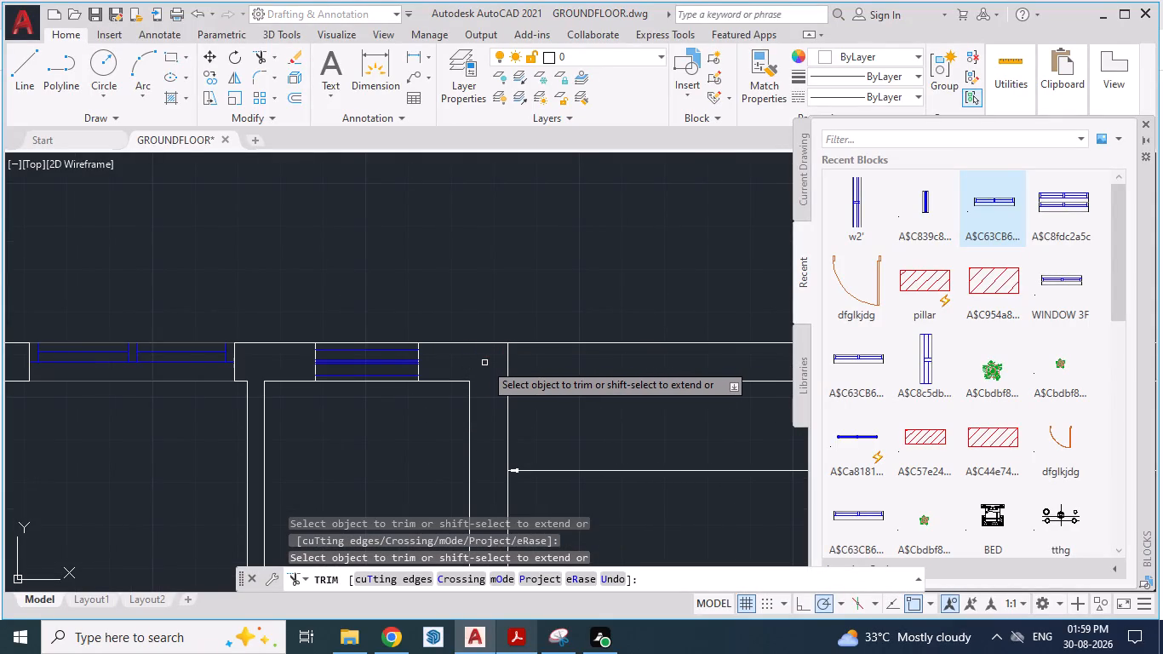
key(Escape)
key(Escape)
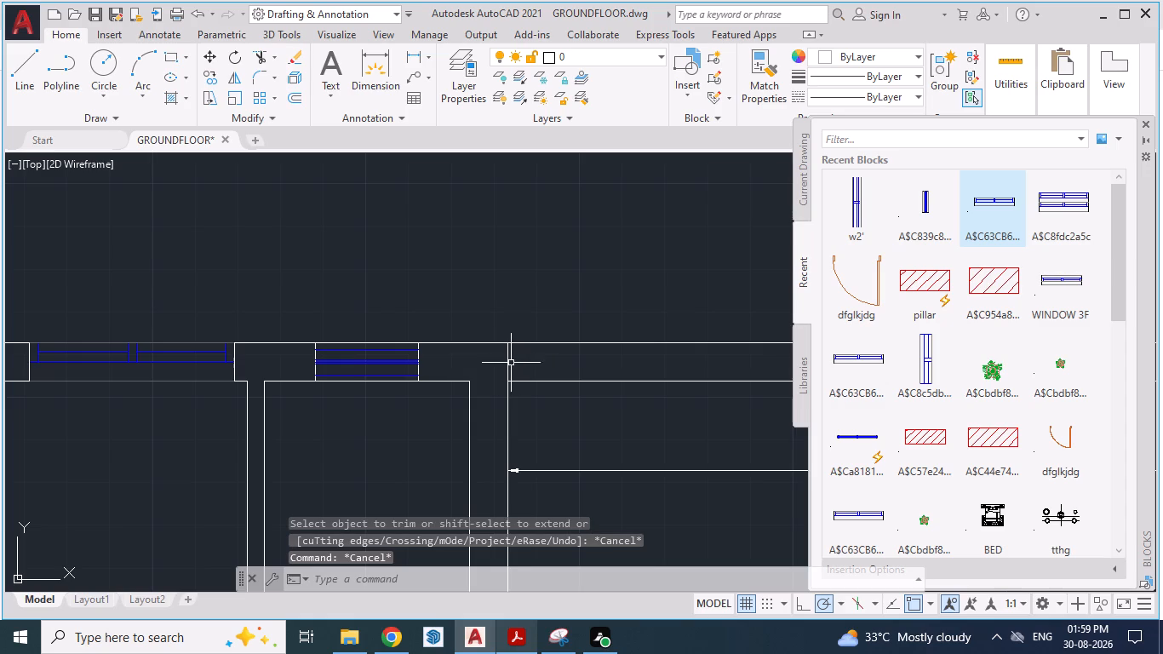
text(TR)
key(Return)
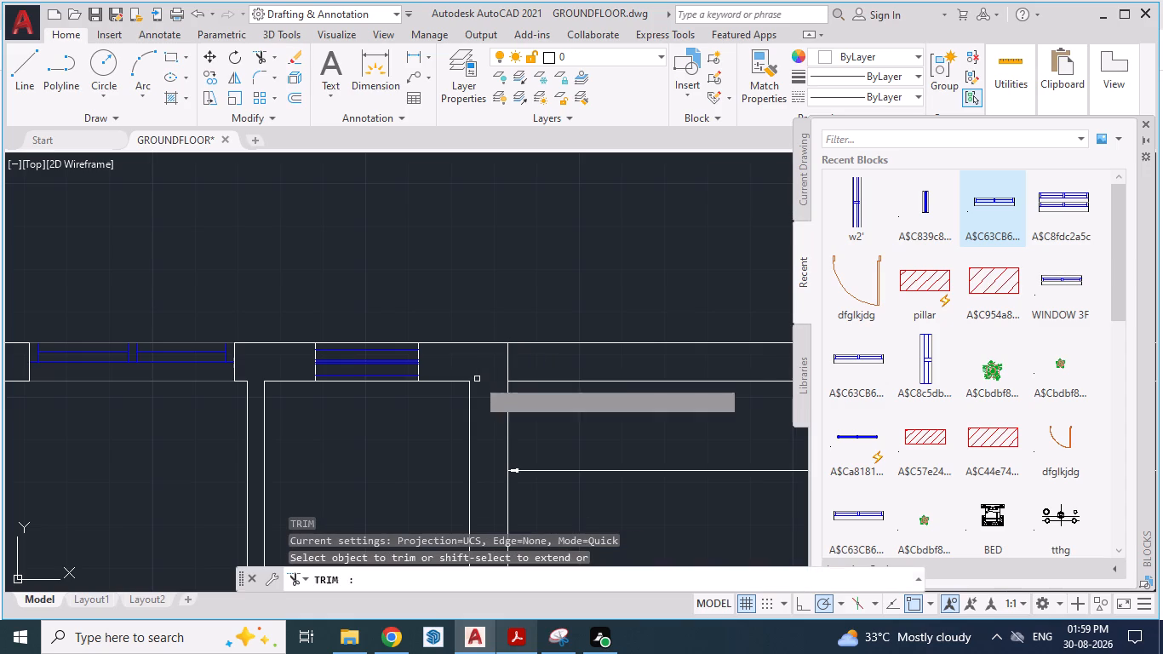
click(507, 359)
key(Escape)
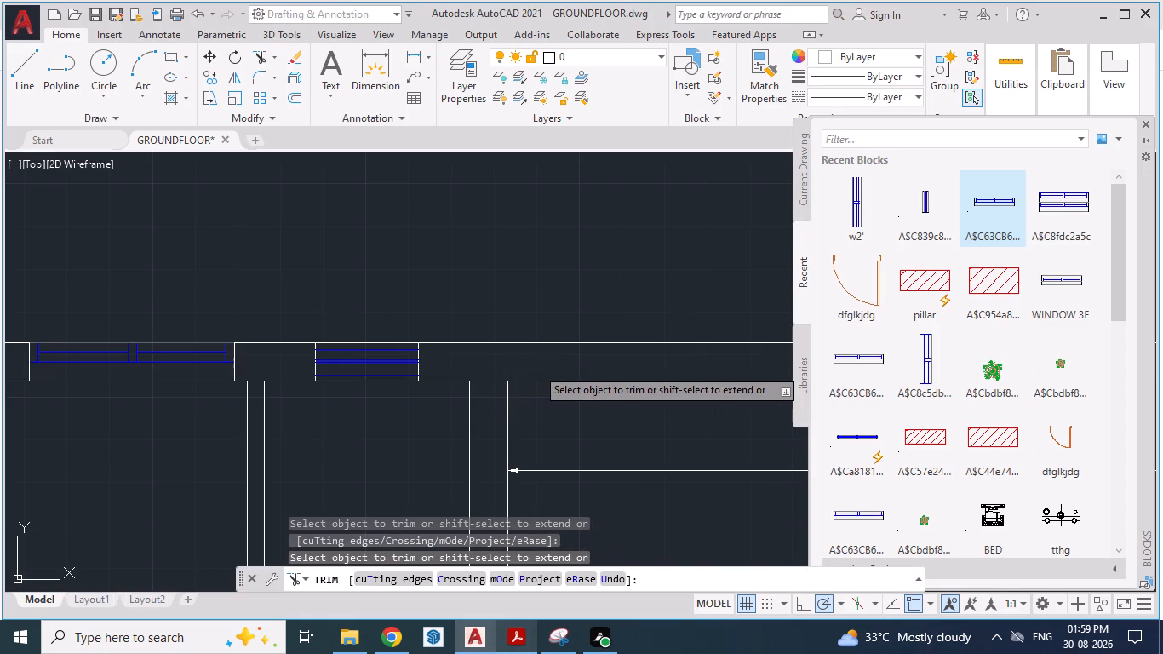
key(Escape)
Draw a 9" line across the rear wall from the kitchen's inner corner beside the small toilet to the outer wall line.
key(l)
key(Return)
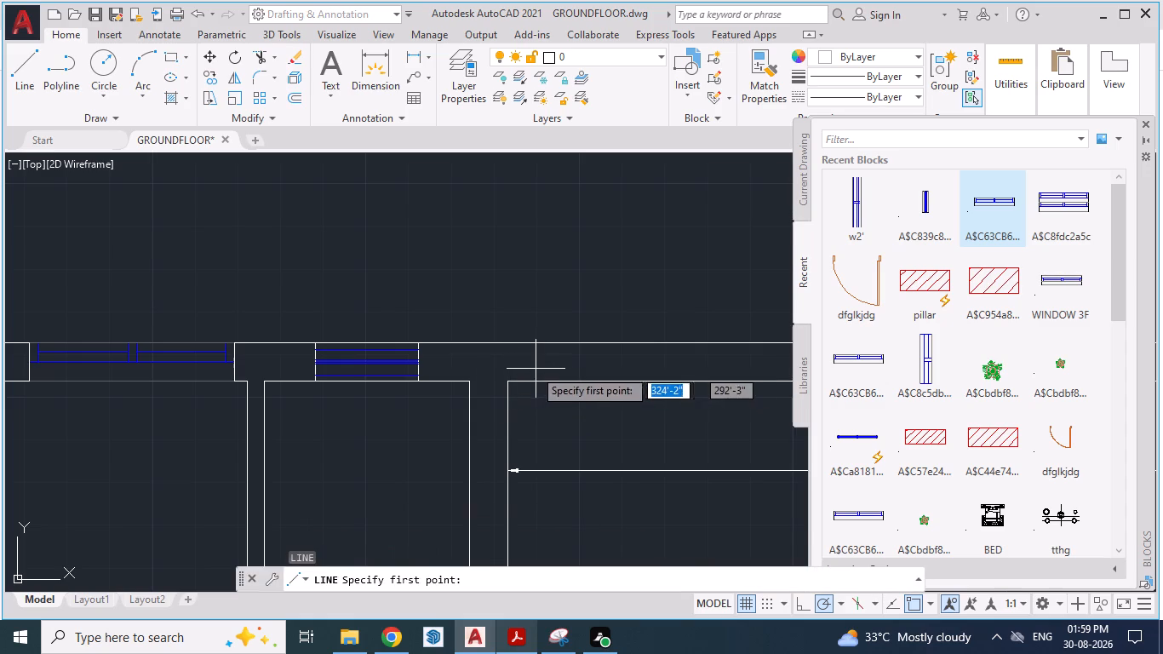
scroll(532, 370, up, 1)
click(492, 384)
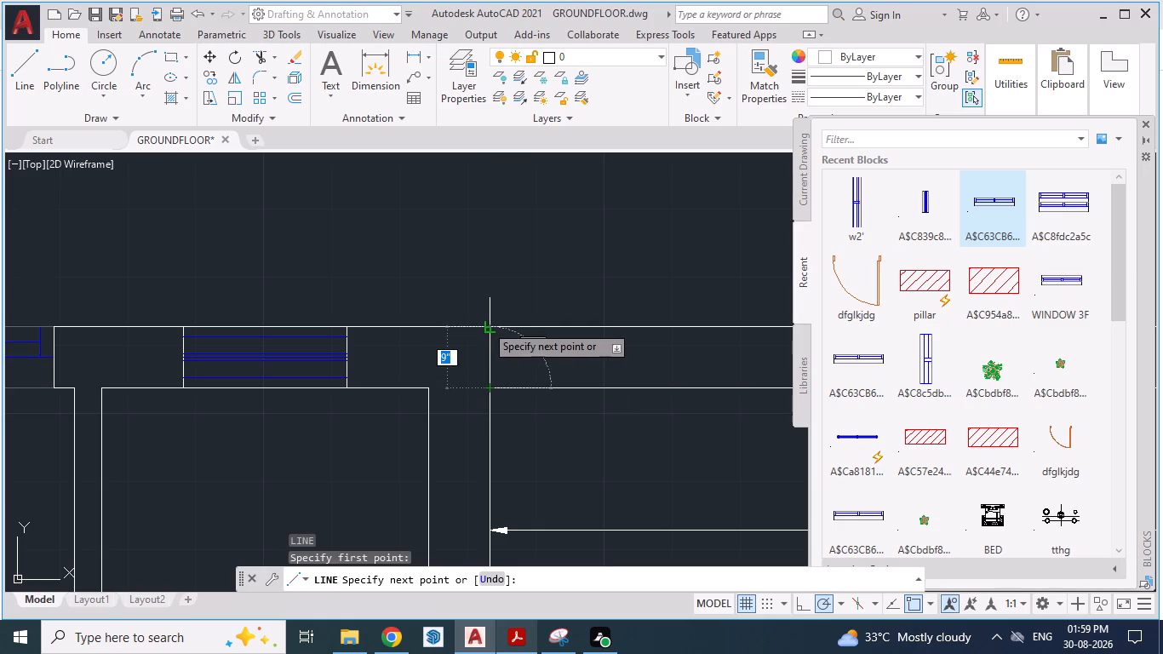
click(485, 324)
key(Return)
scroll(422, 341, down, 4)
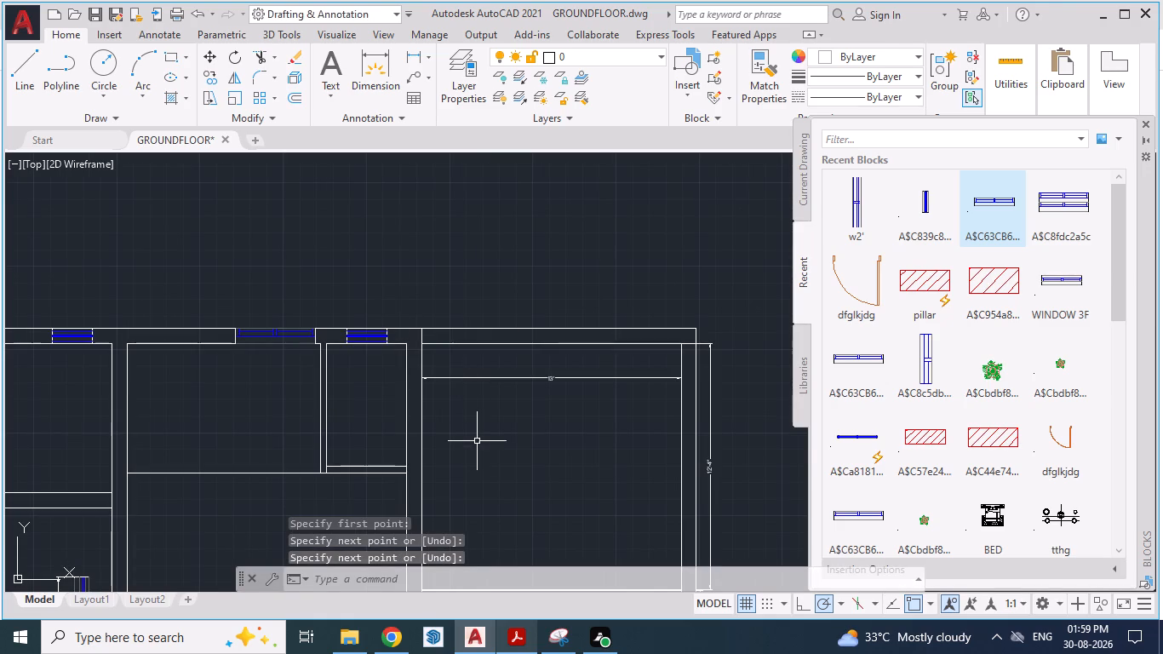
Examine the kitchen's rear wall window in the PDF plan, comparing its width and position with the staircase window.
key(alt+Tab)
key(alt+Tab)
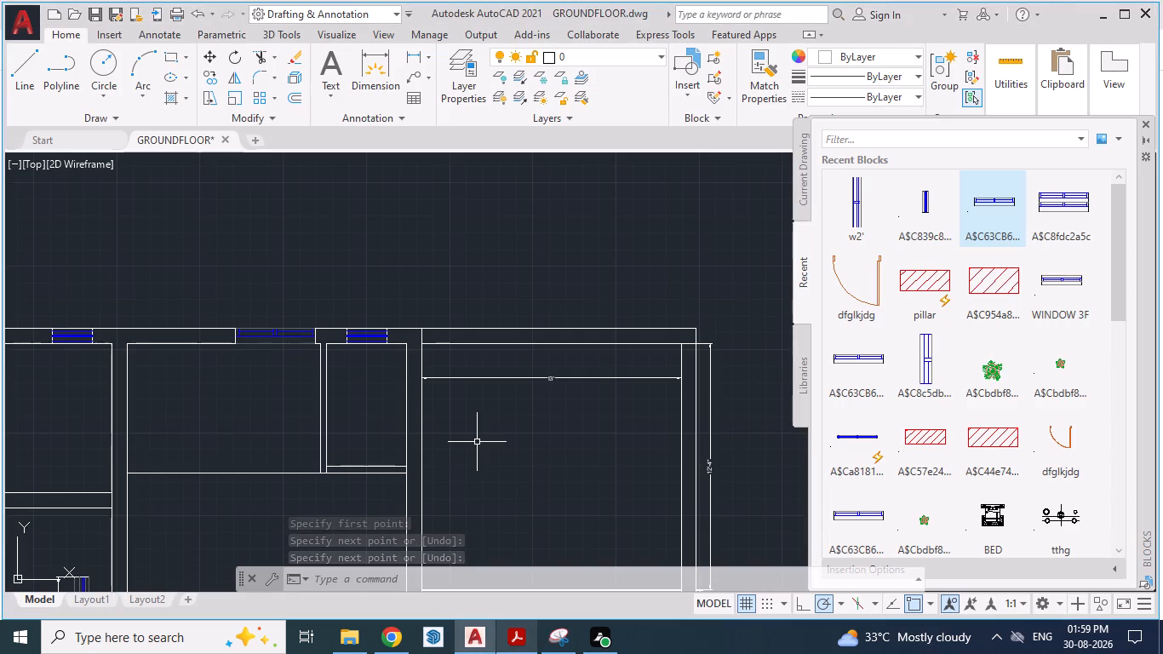
key(alt+Tab)
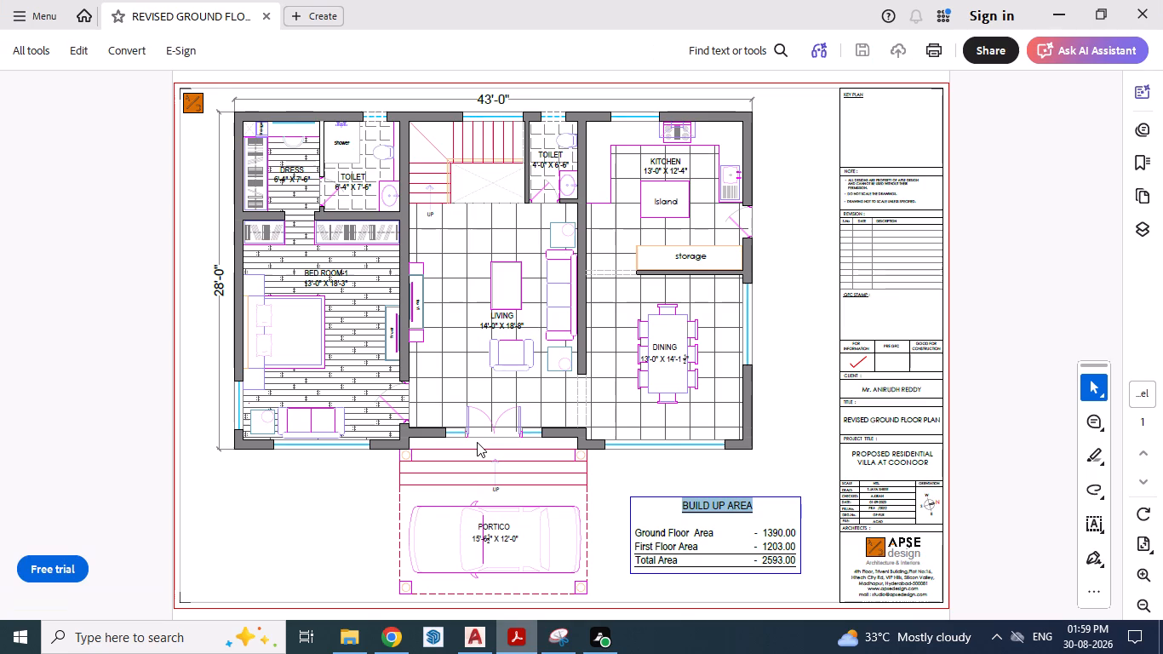
scroll(667, 205, up, 1)
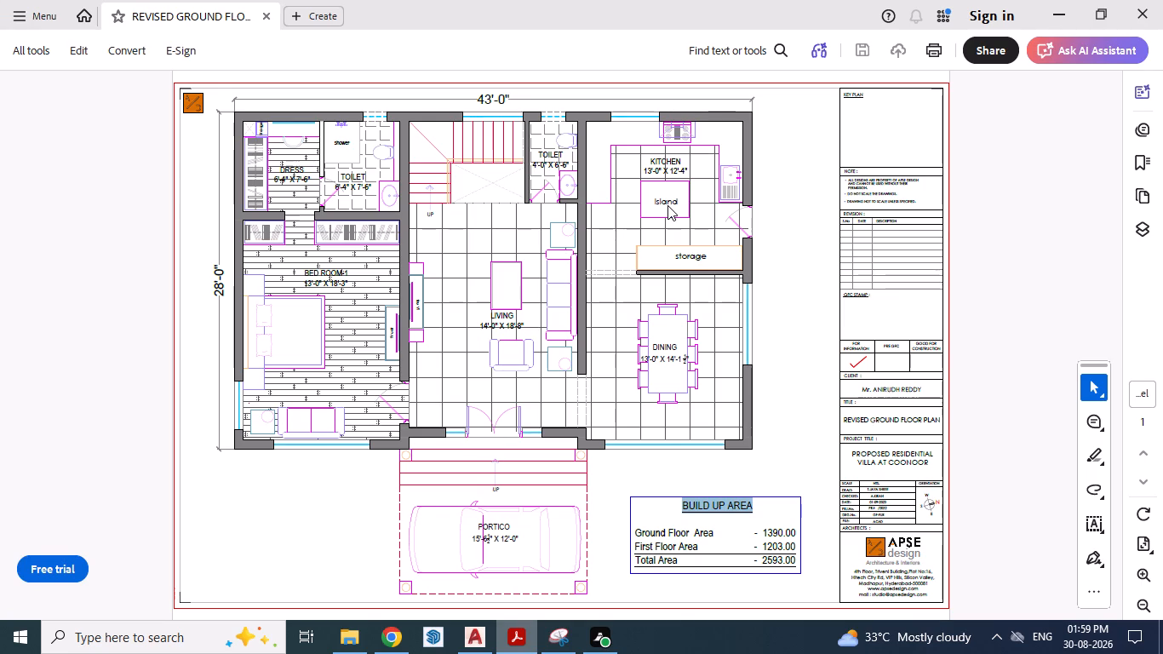
ctrl+scroll(637, 89, up, 3)
drag(461, 122, 526, 123)
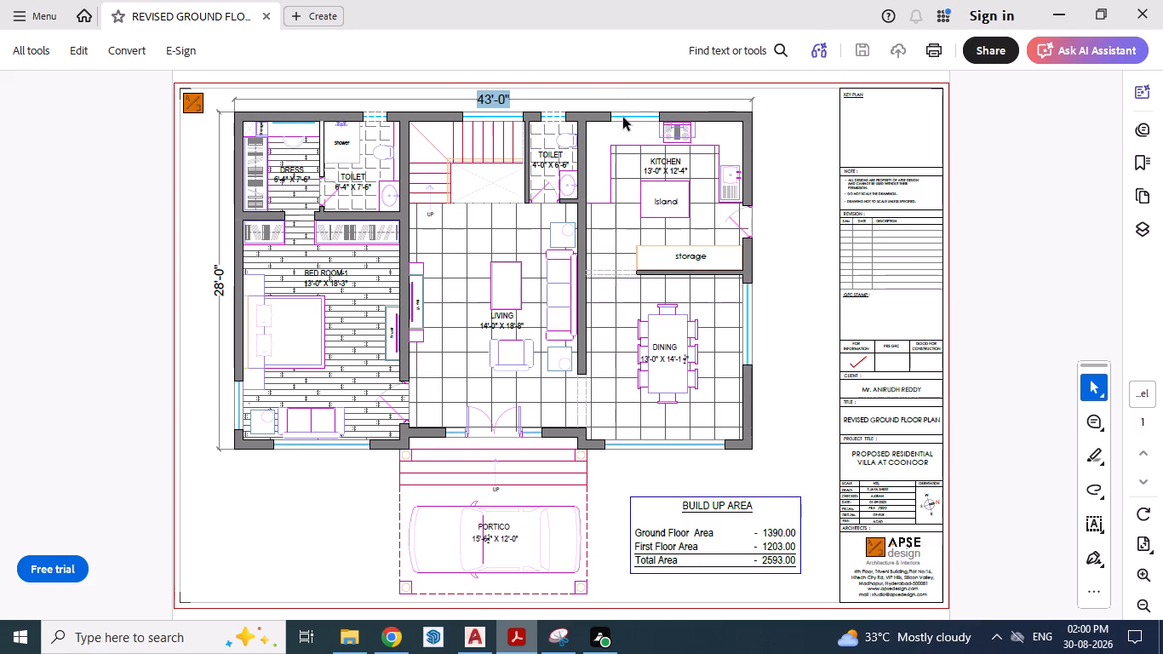
click(517, 634)
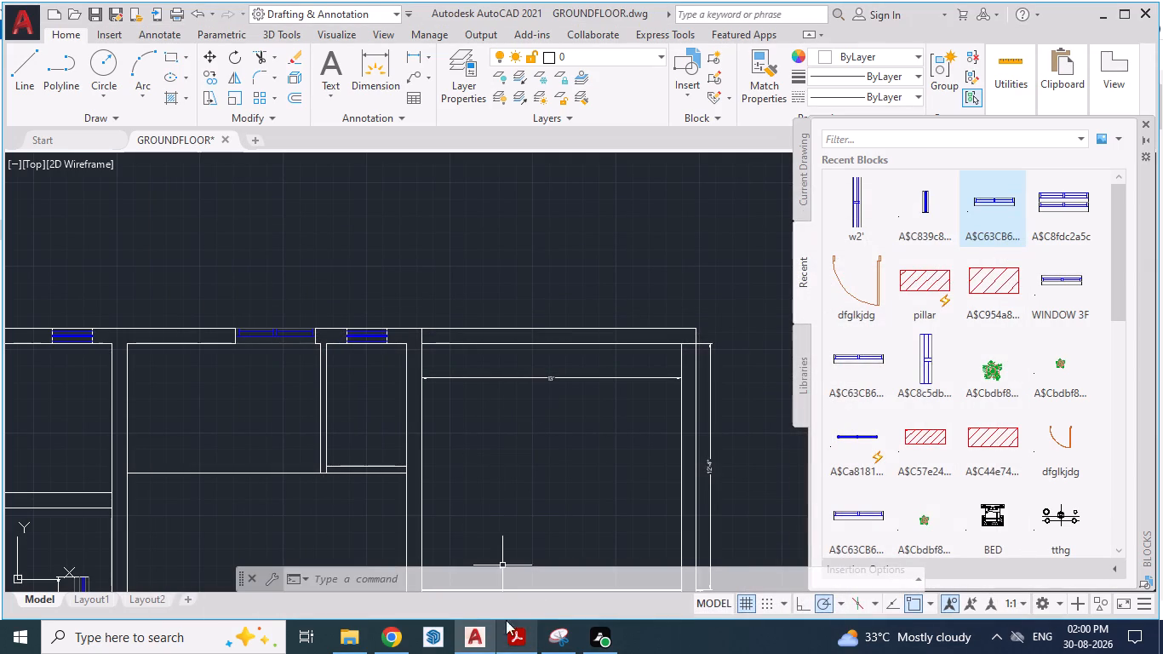
click(512, 642)
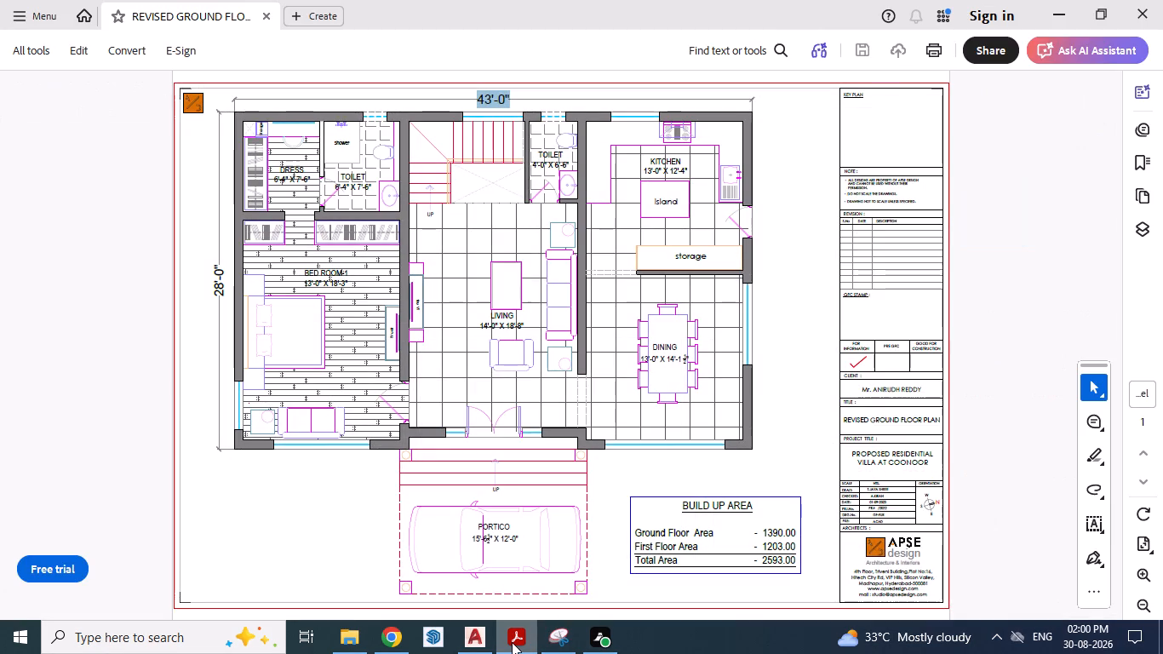
click(512, 642)
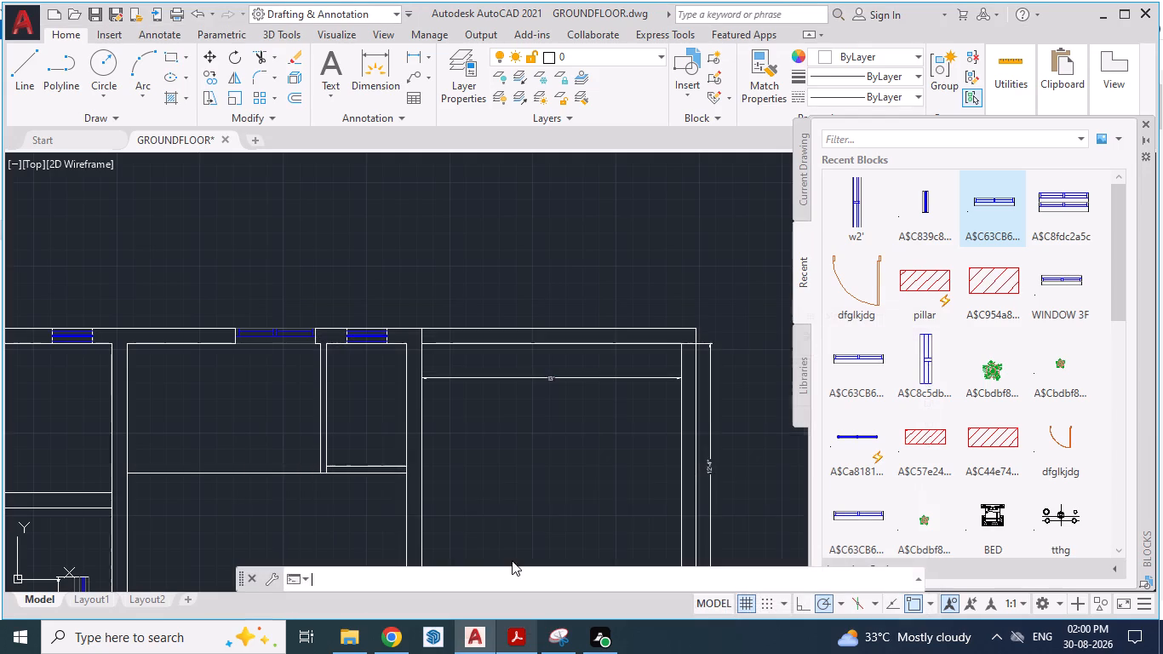
Offset the 9" line at the kitchen's rear corner 2' into the kitchen side to mark the window opening's near edge.
scroll(455, 375, up, 3)
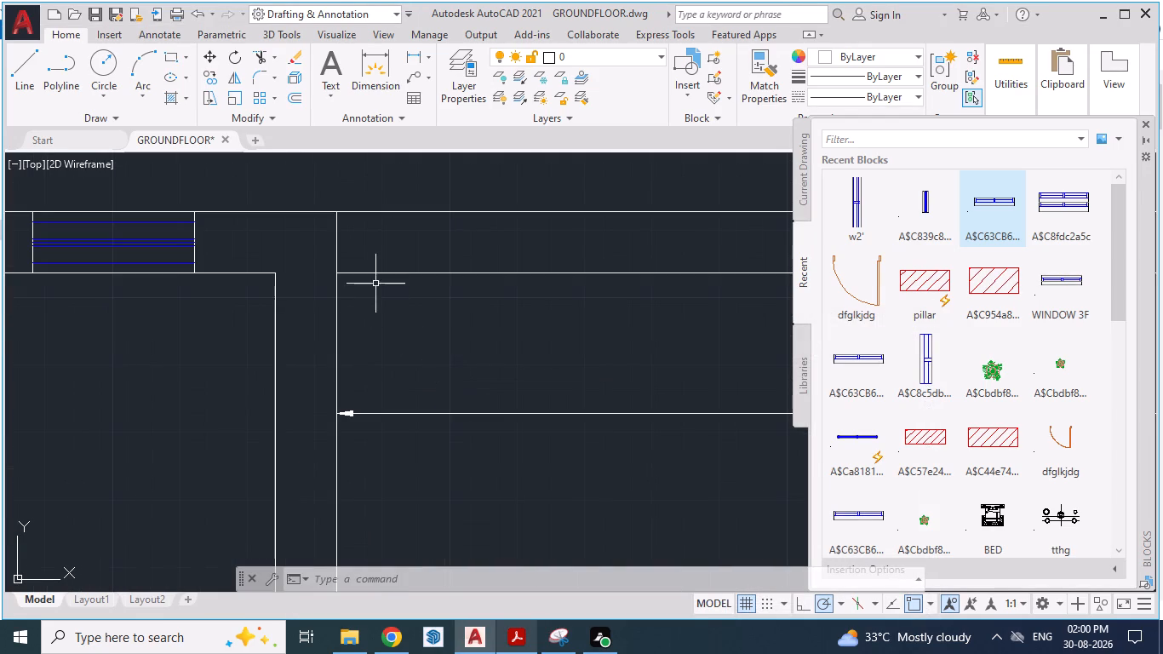
click(334, 246)
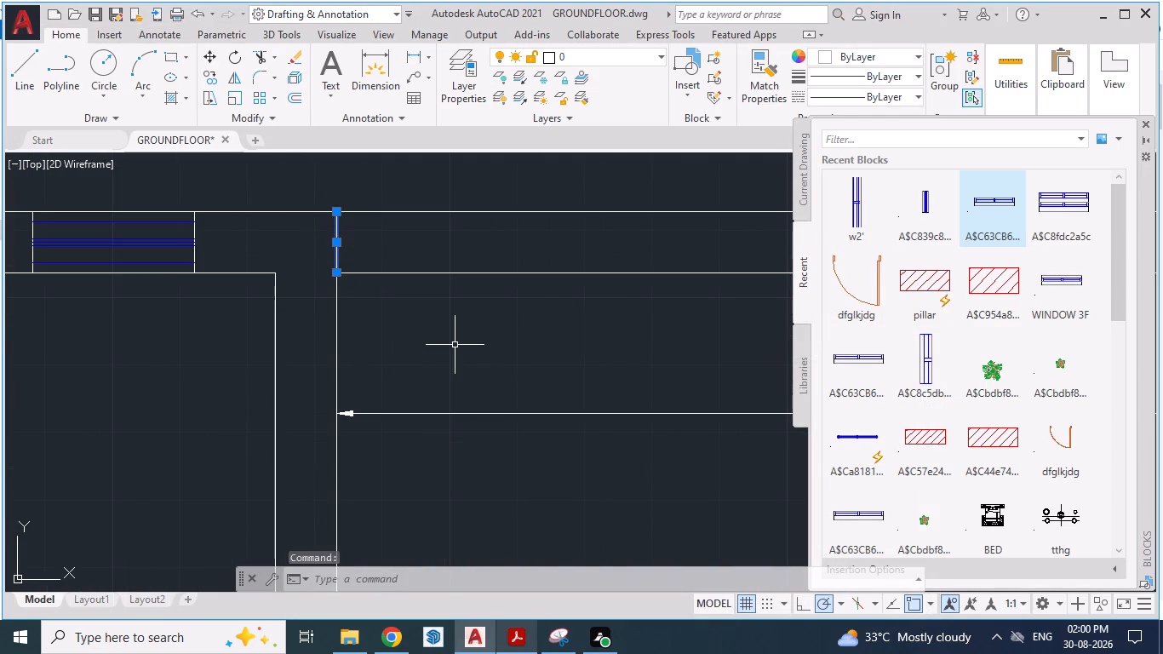
key(o)
key(Return)
text(2')
key(Return)
click(498, 332)
Offset the new opening line a further 3' along the kitchen's rear wall to mark the window's far edge.
scroll(410, 330, down, 1)
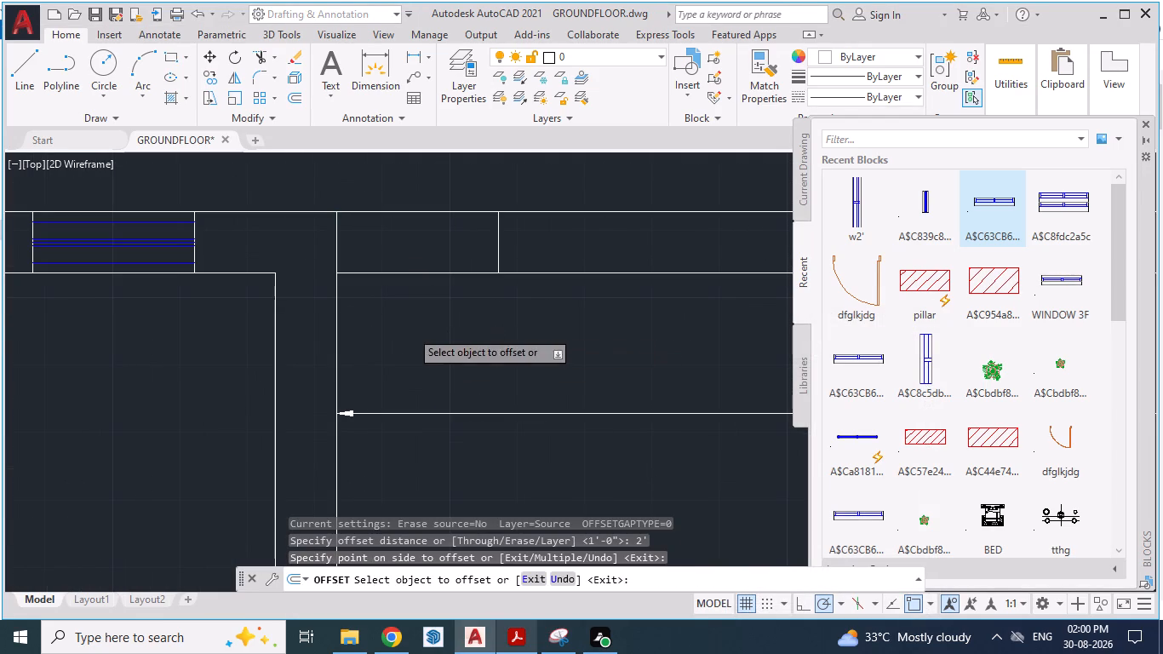
click(465, 278)
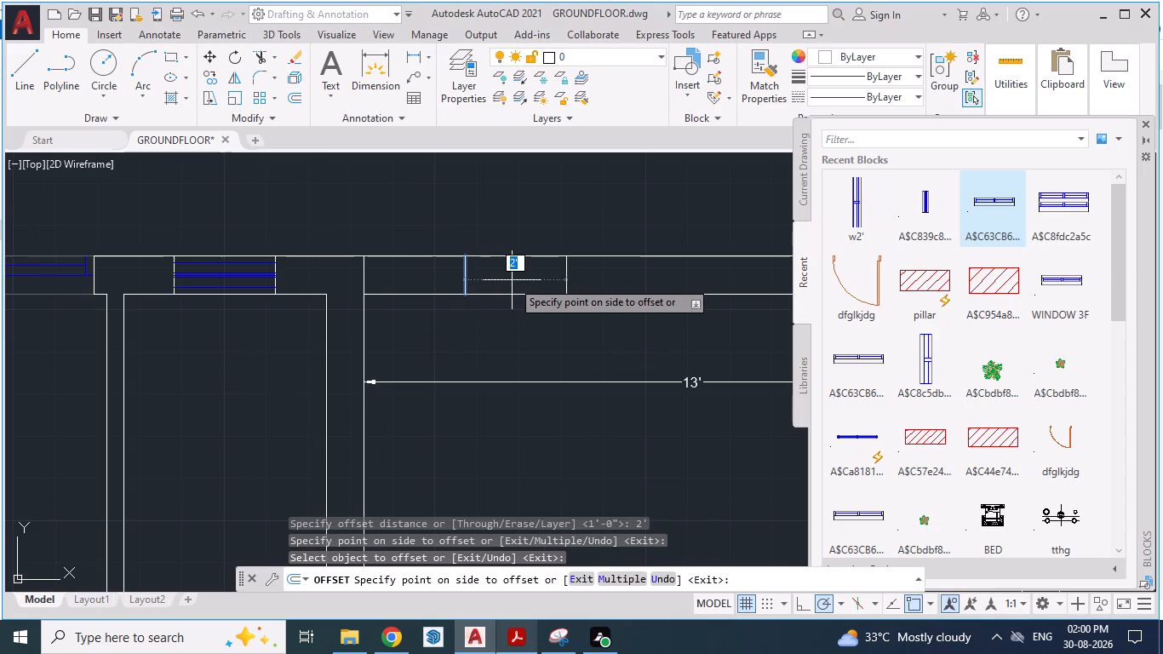
key(4)
key(BackSpace)
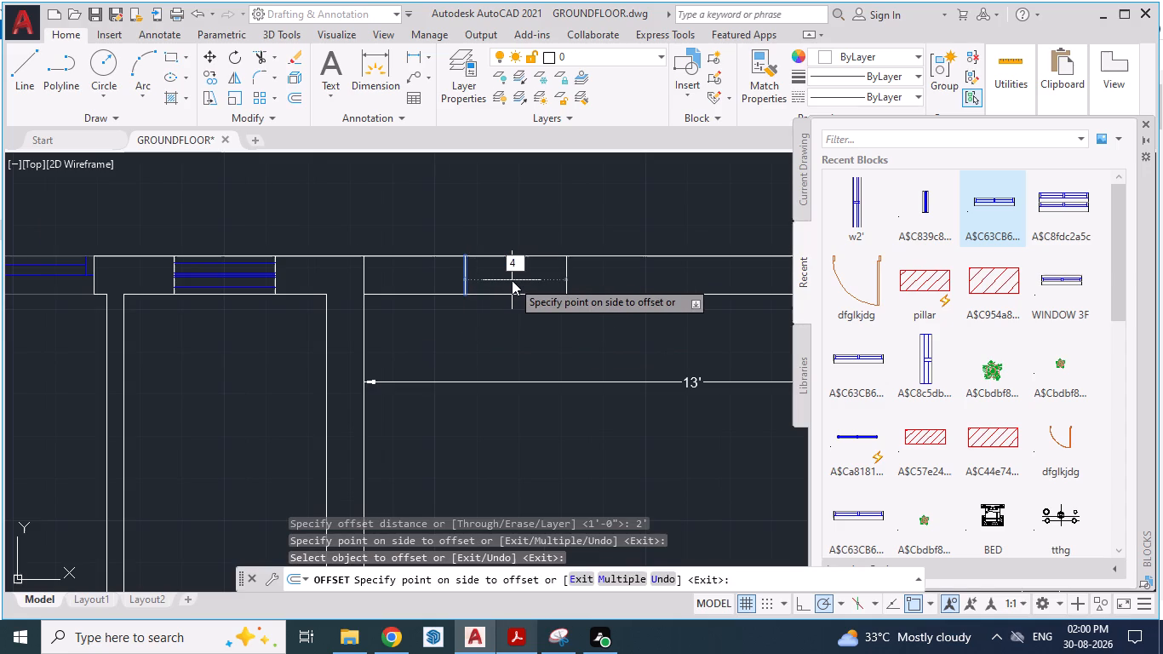
key(3)
key(apostrophe)
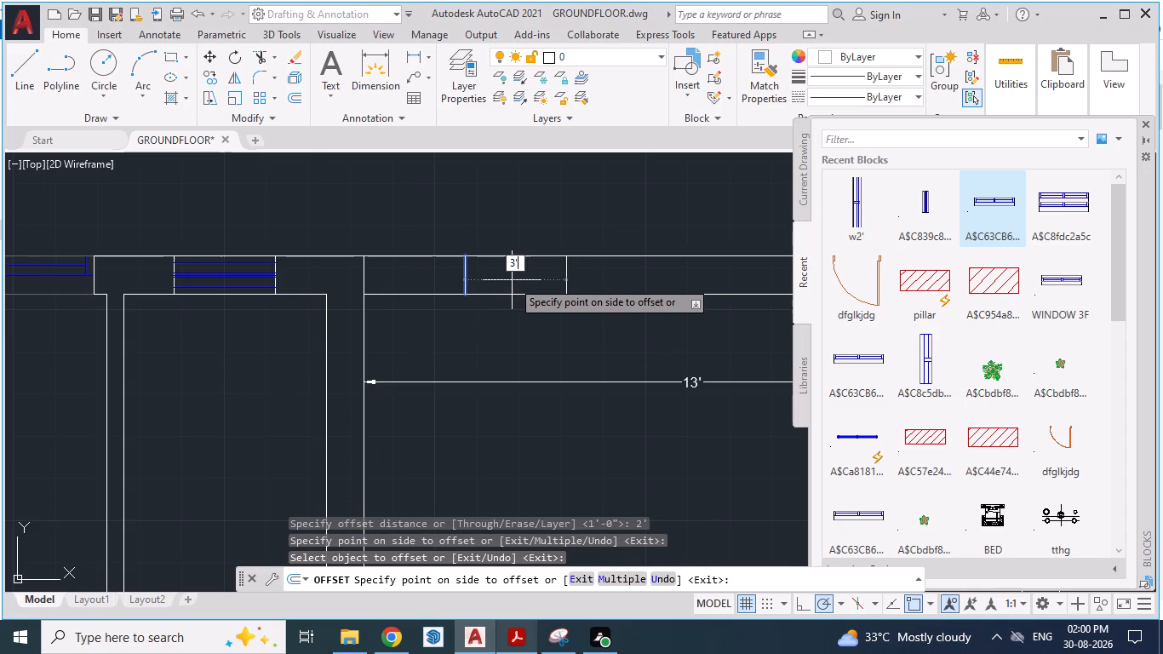
key(Return)
click(549, 280)
scroll(442, 287, down, 2)
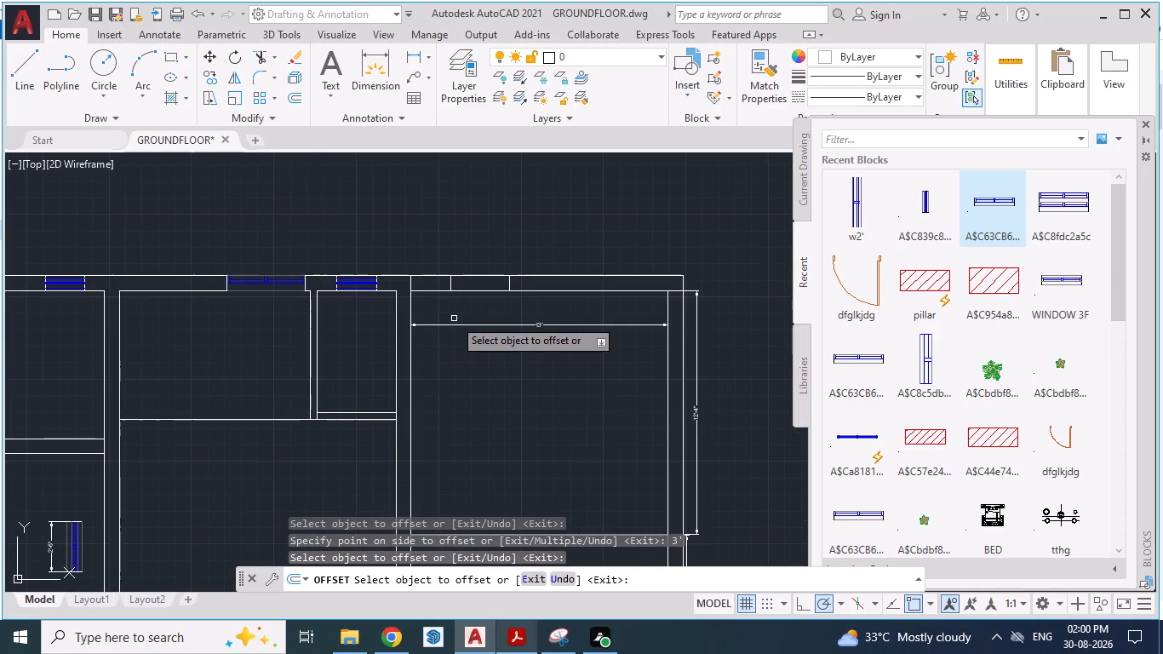
key(Escape)
key(Escape)
key(Escape)
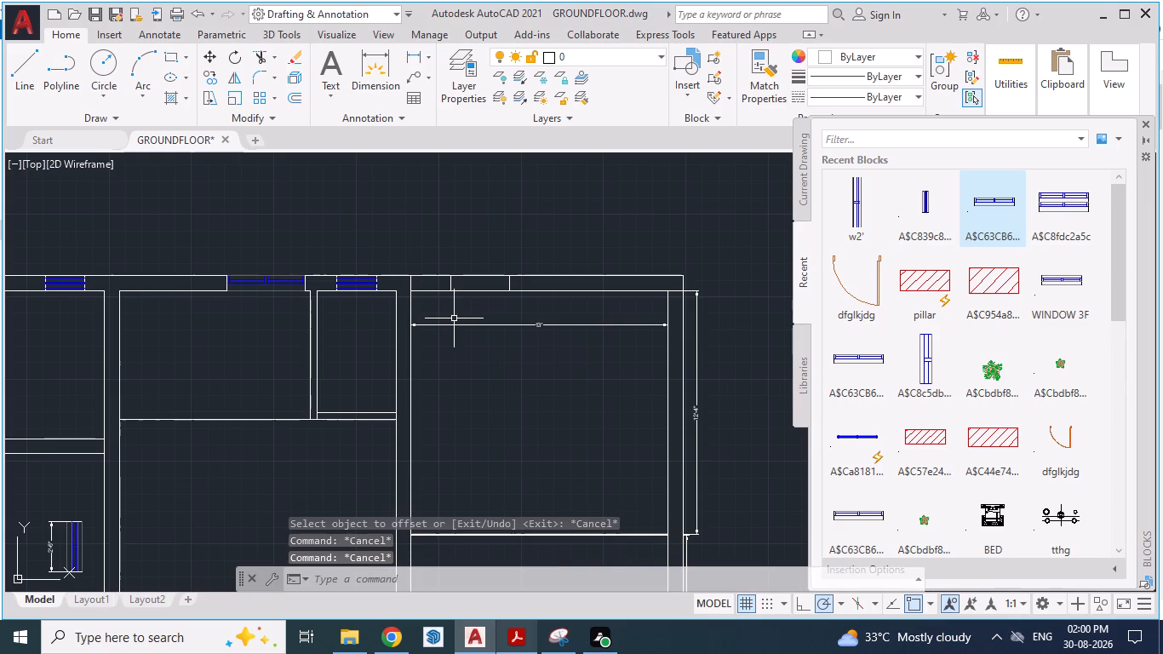
Trim the outer and inner rear wall lines between the two opening lines to clear the kitchen window opening.
text(TR)
key(Return)
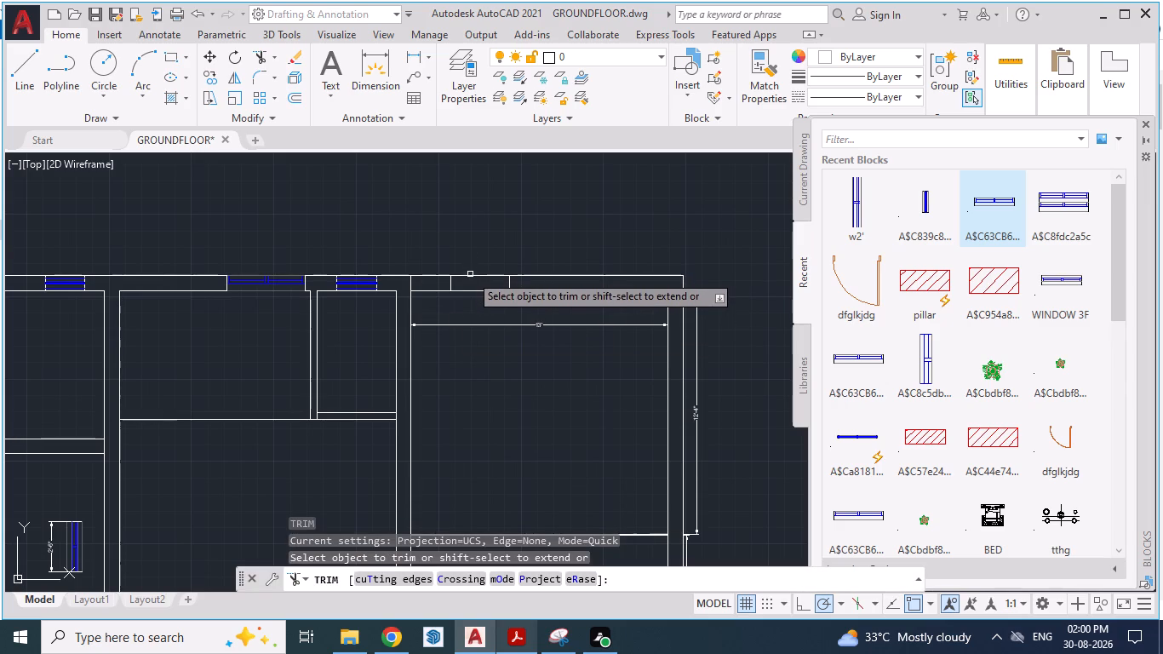
click(470, 275)
click(468, 290)
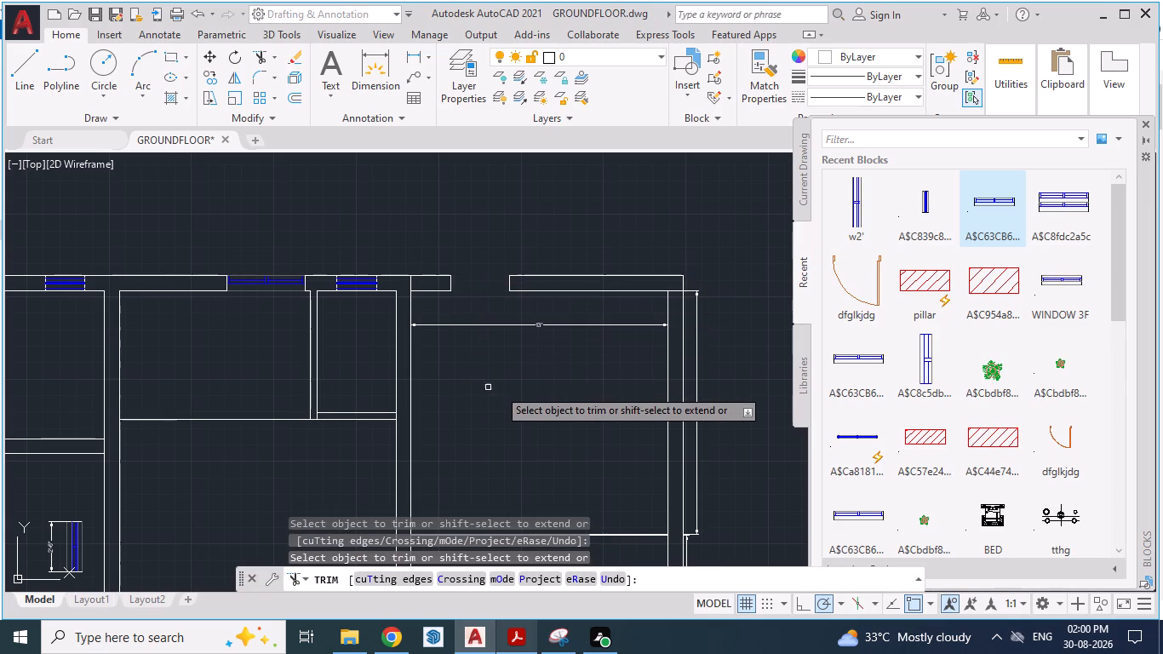
key(alt+Tab)
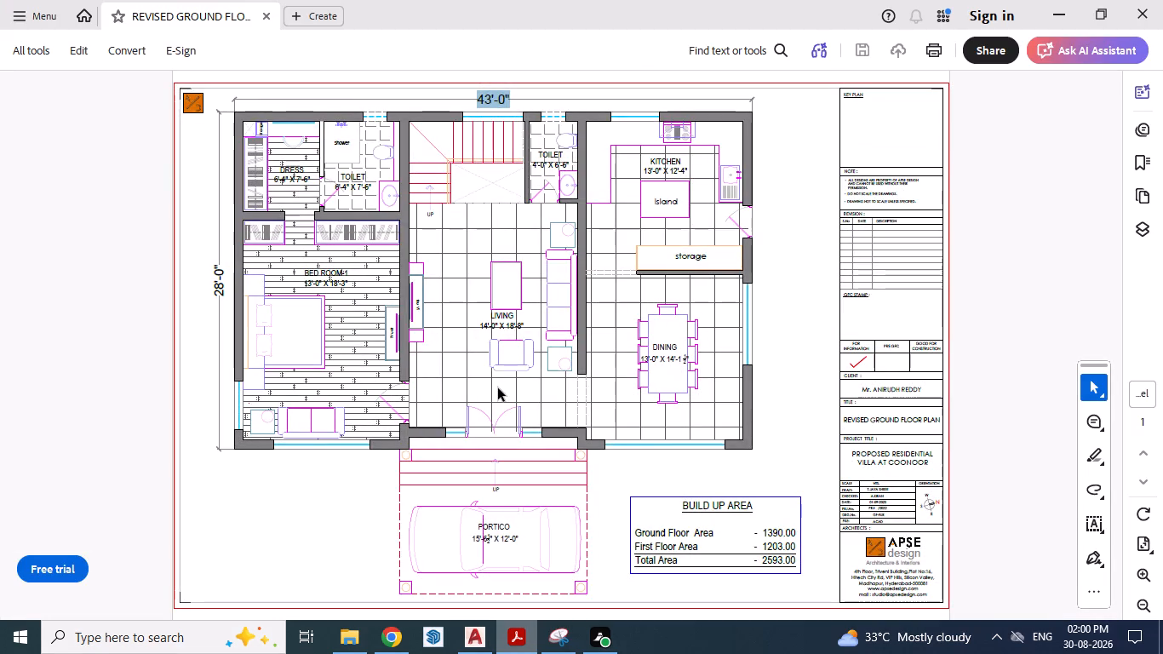
key(alt+Tab)
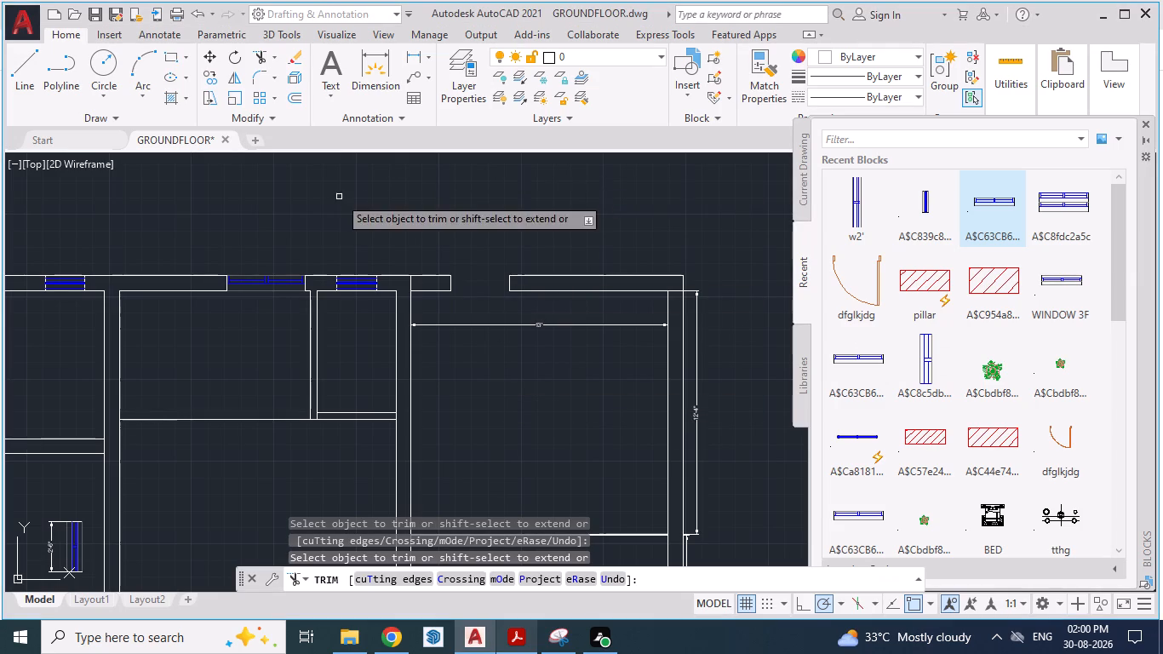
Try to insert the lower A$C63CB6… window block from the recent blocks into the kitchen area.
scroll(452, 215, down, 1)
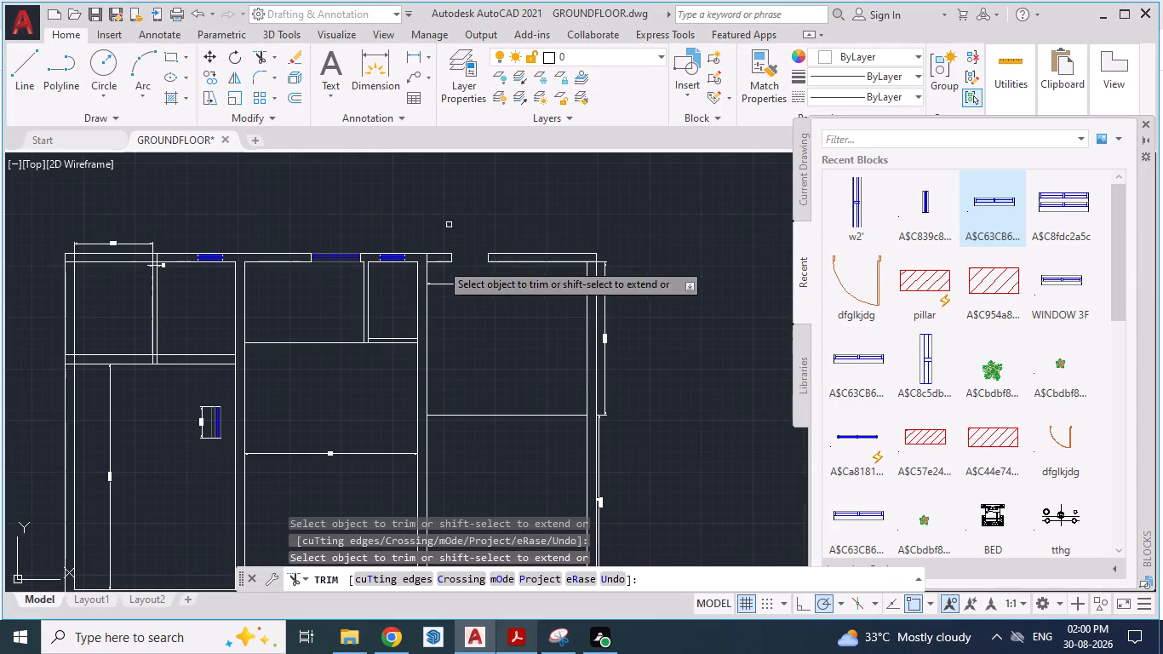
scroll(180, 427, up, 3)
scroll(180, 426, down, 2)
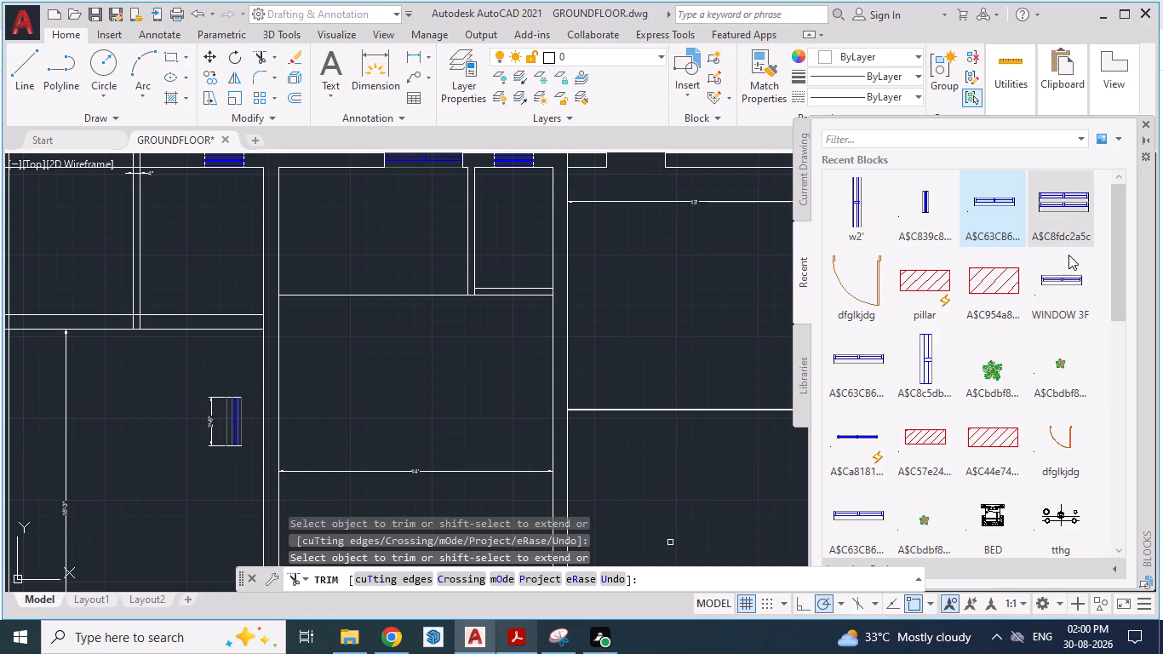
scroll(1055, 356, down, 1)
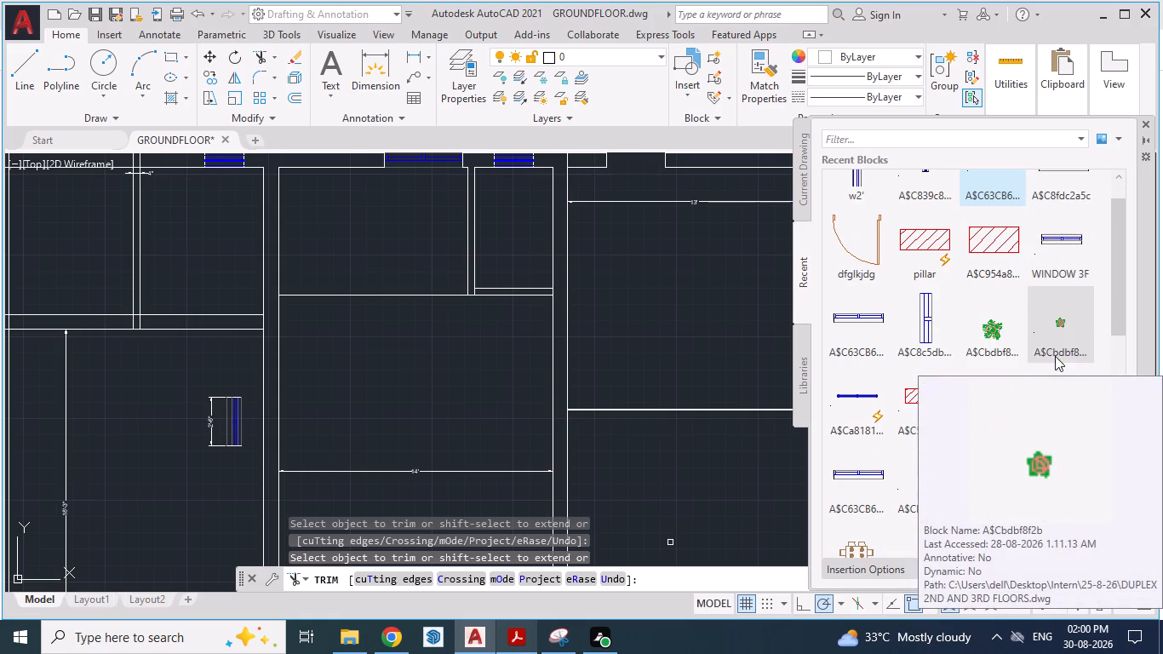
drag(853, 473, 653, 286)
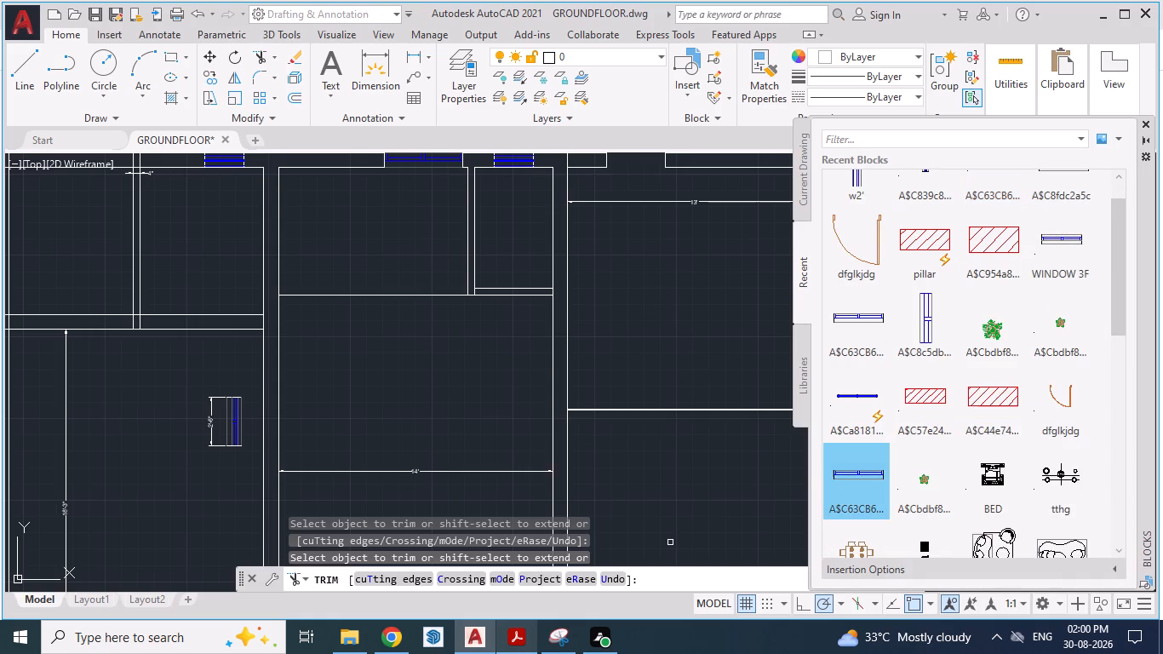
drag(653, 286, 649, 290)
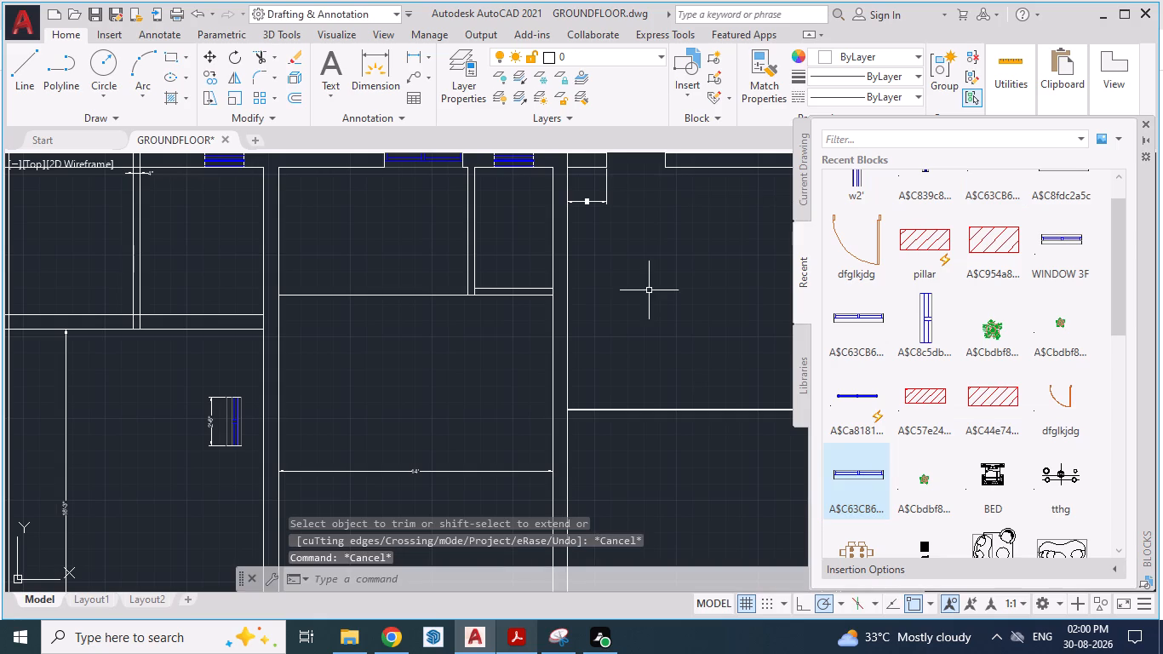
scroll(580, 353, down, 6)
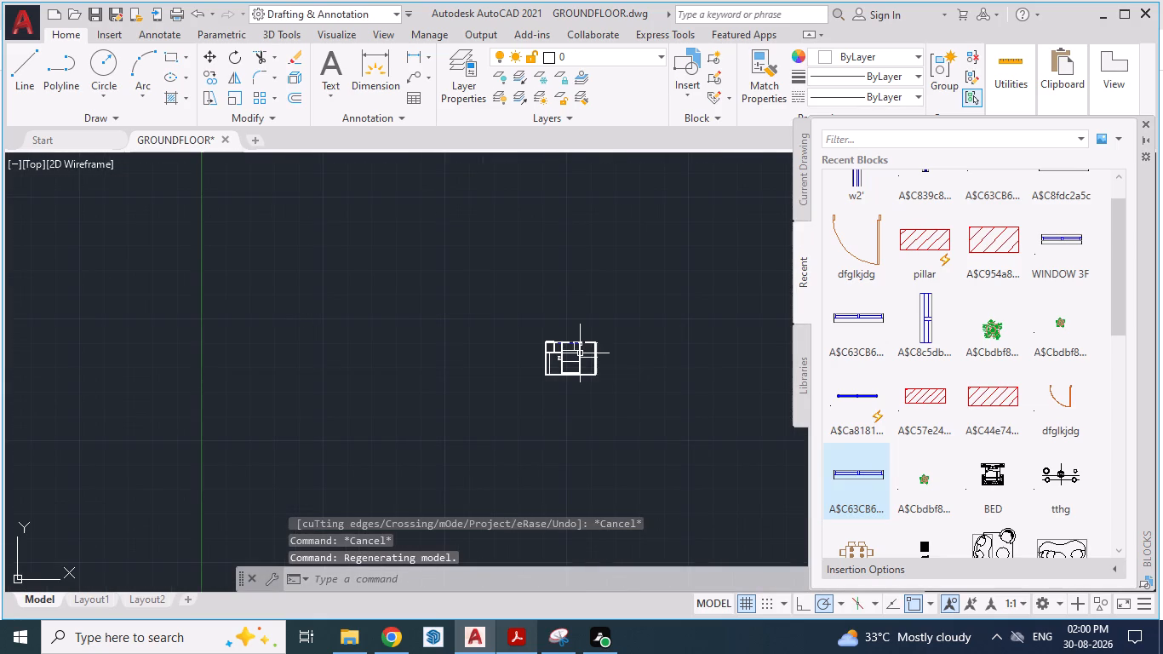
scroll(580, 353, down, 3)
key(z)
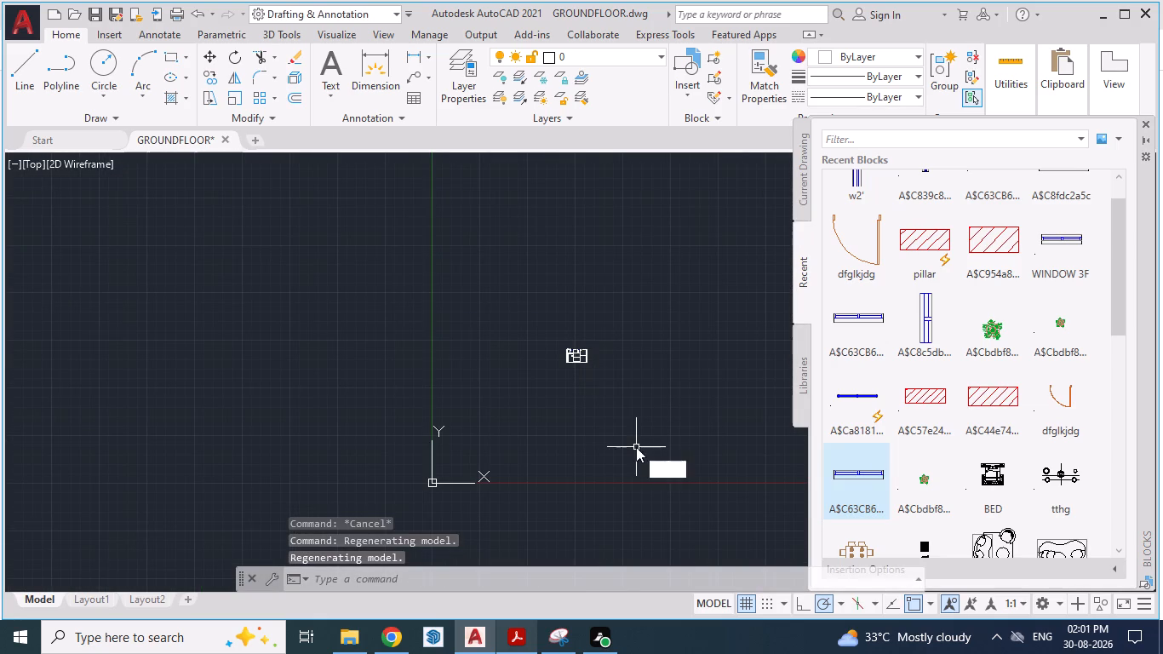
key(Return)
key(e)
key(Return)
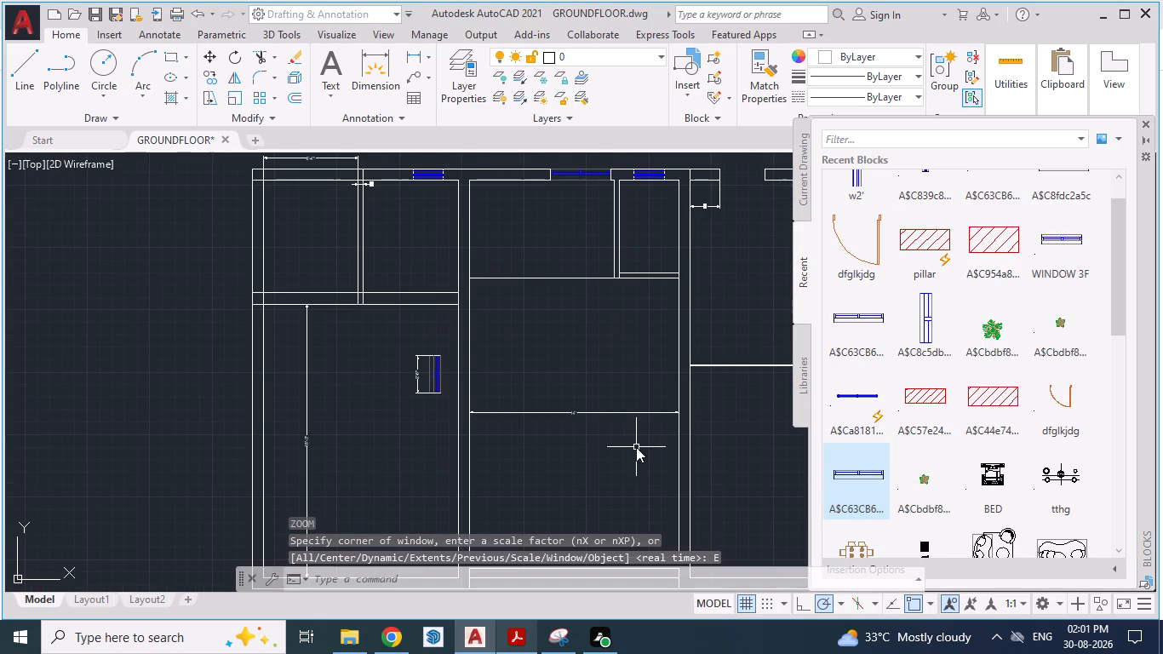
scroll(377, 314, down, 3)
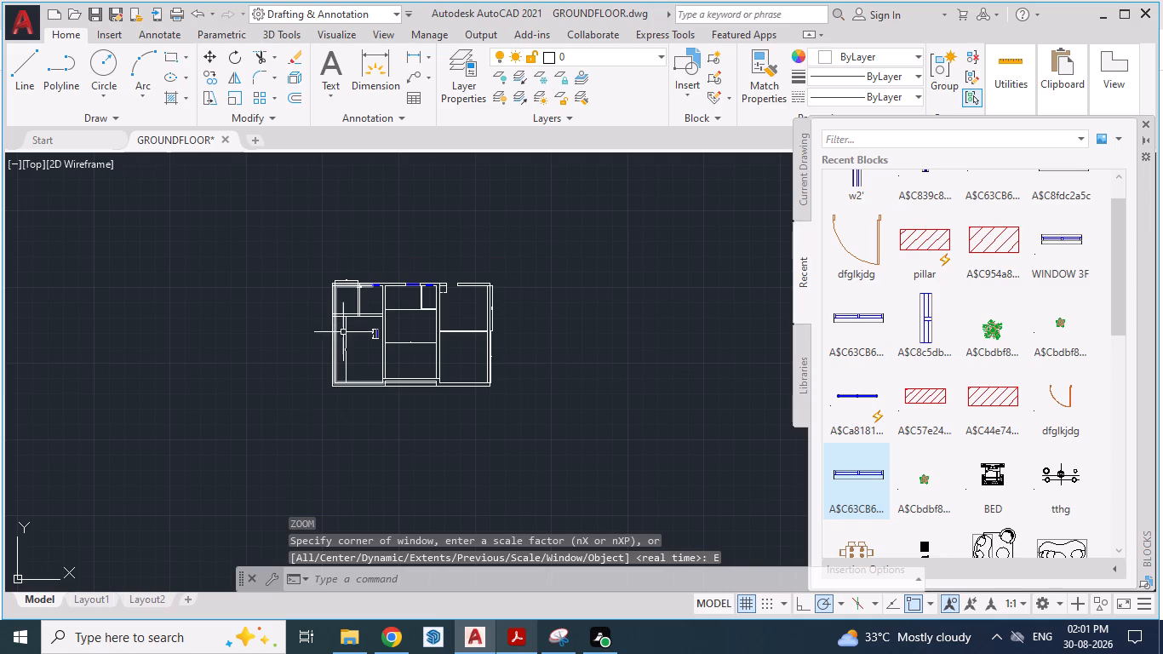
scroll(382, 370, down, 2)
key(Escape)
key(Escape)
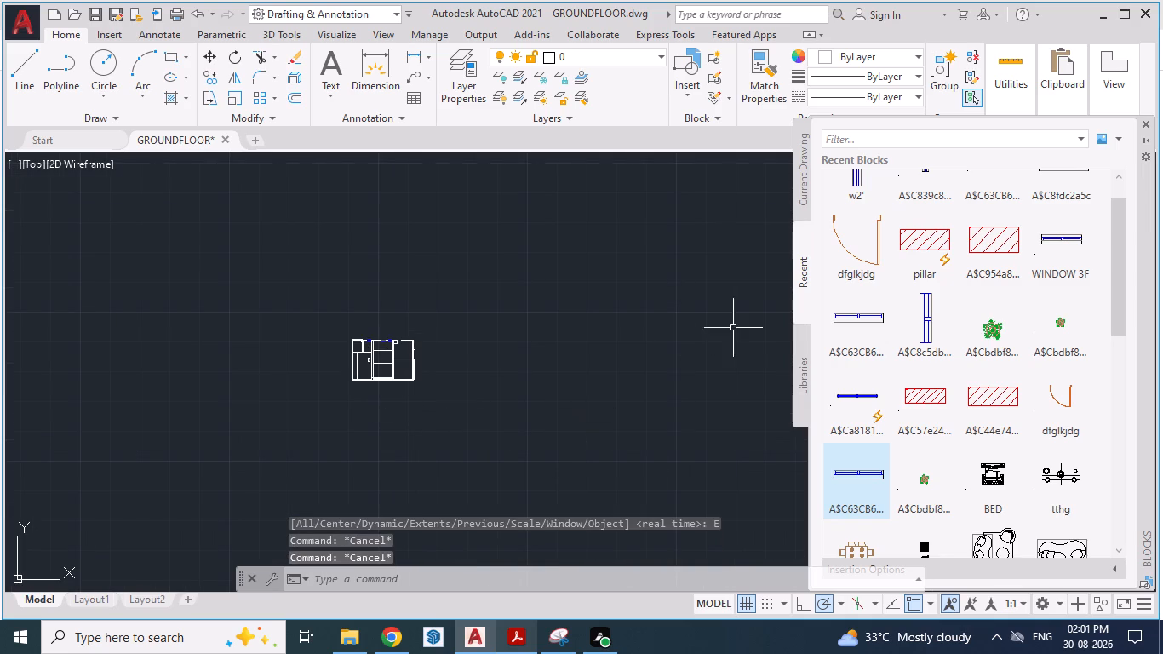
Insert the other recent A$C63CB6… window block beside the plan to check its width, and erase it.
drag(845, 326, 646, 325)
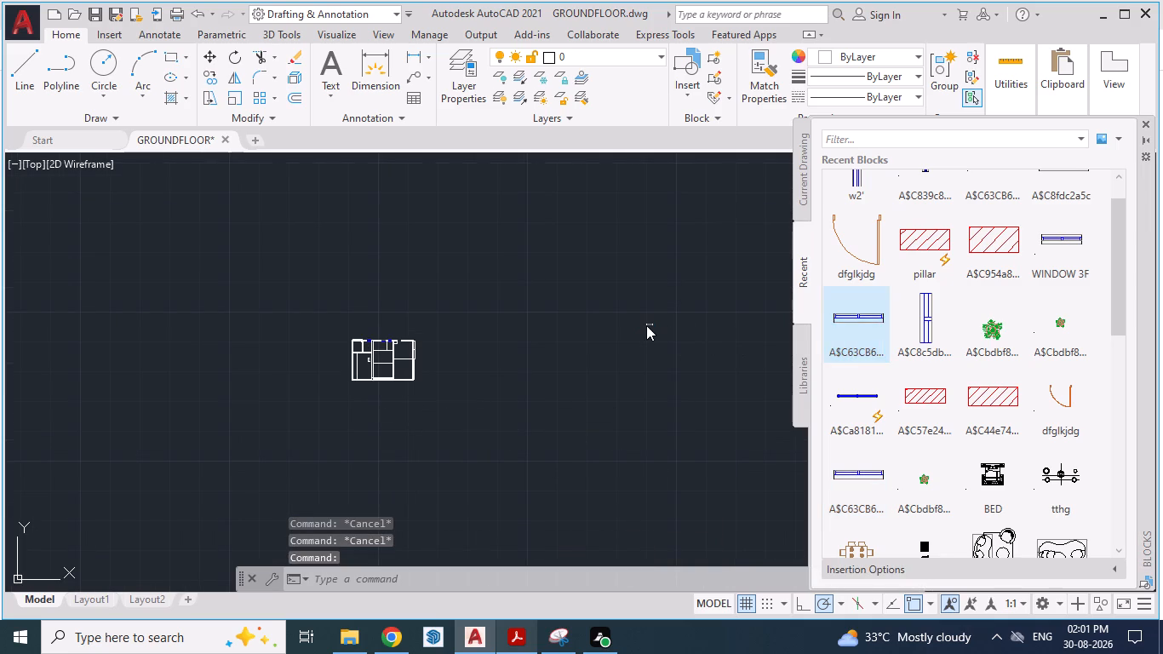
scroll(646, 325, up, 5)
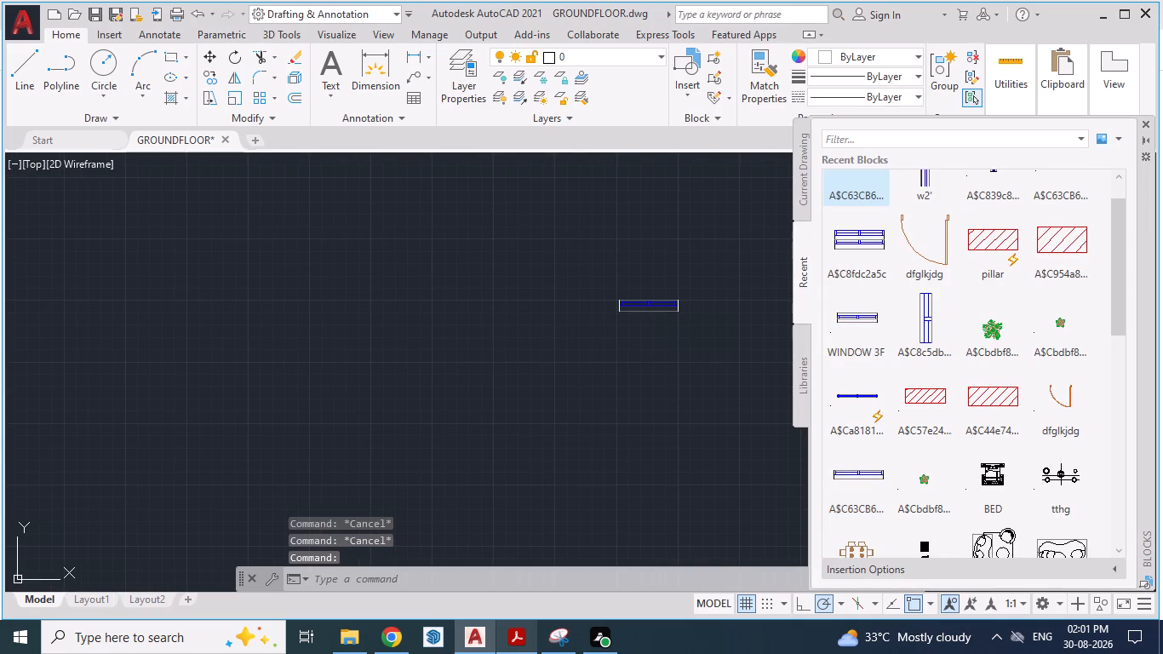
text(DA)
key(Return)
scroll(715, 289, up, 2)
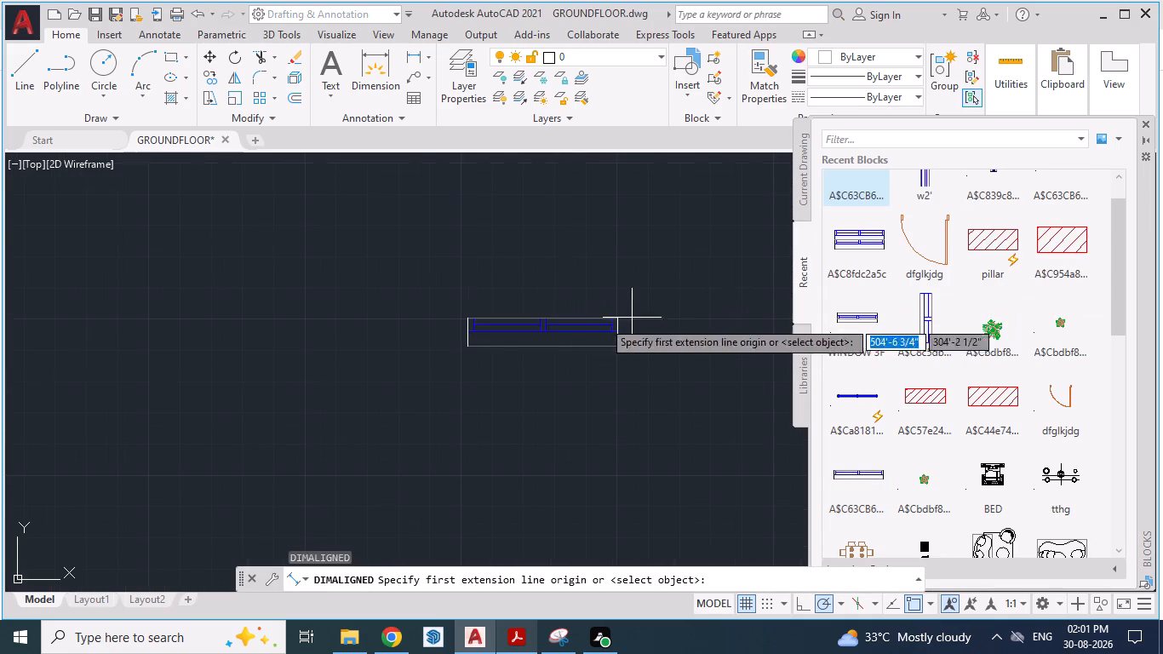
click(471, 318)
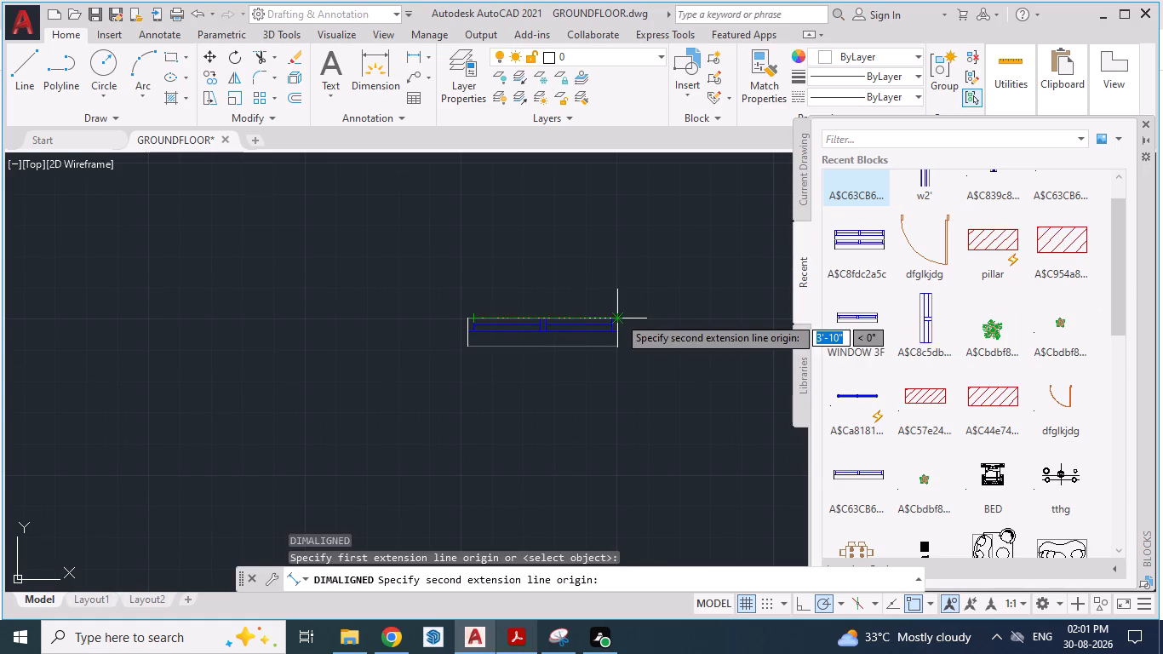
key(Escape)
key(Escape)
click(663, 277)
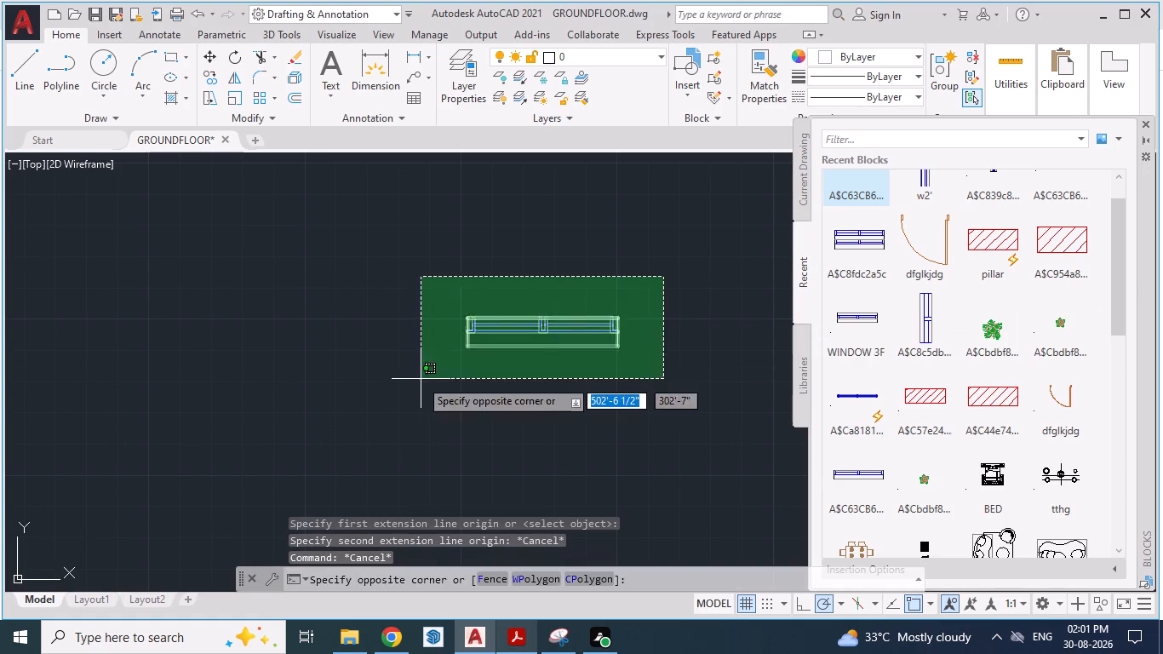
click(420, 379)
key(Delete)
Erase the loose window block and its 2'-6" dimension lying inside the bedroom.
scroll(435, 368, down, 7)
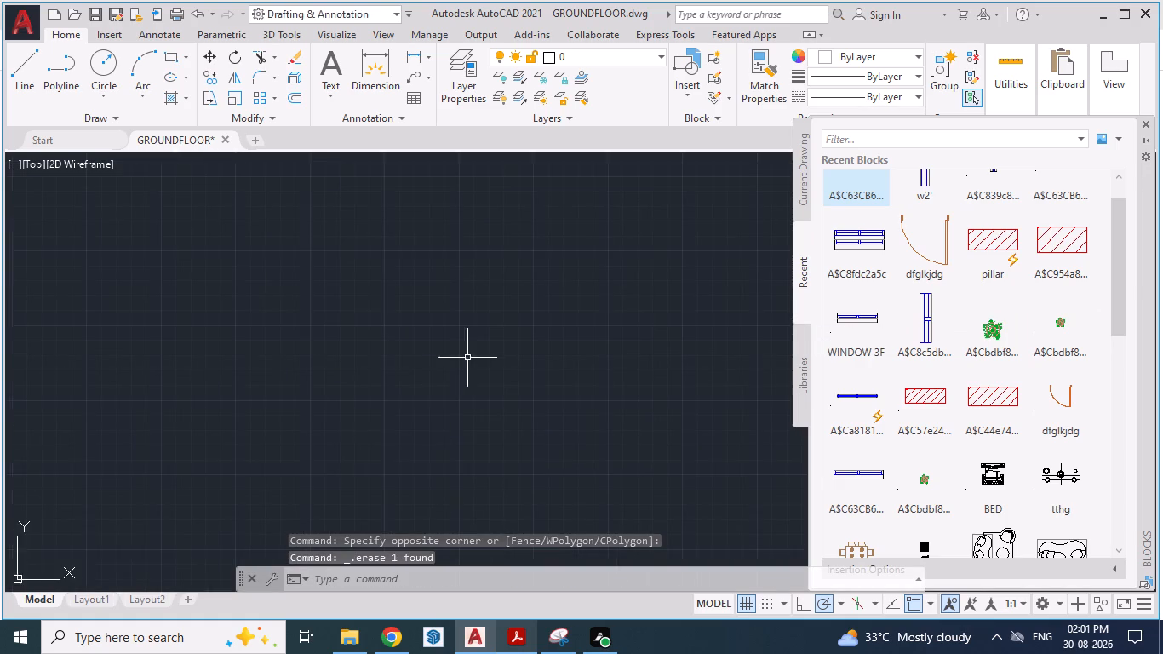
scroll(475, 355, down, 3)
scroll(310, 388, up, 6)
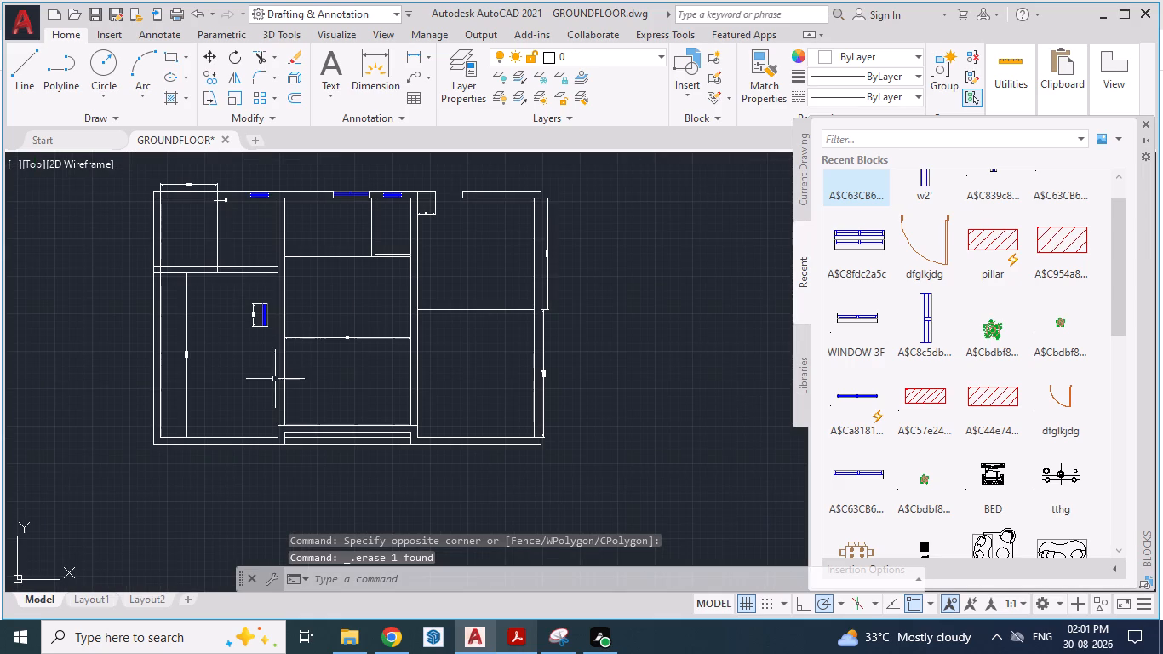
scroll(267, 306, up, 2)
click(266, 267)
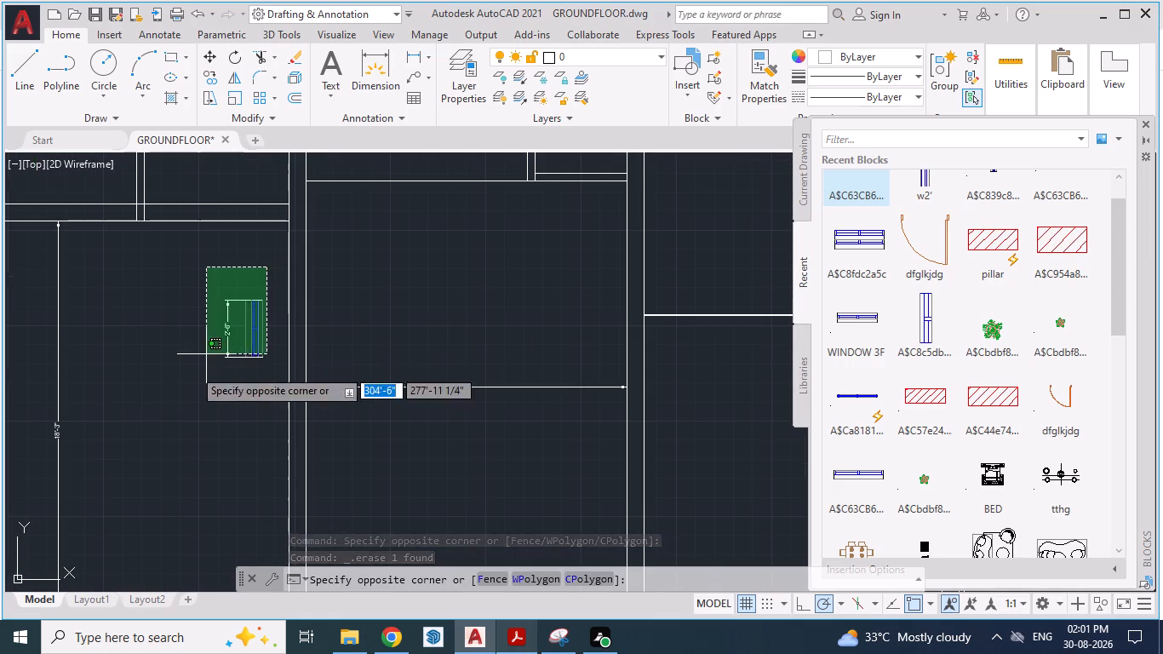
click(185, 382)
key(Delete)
Browse the recent blocks for a window block that fits the kitchen's rear wall opening.
scroll(185, 385, down, 2)
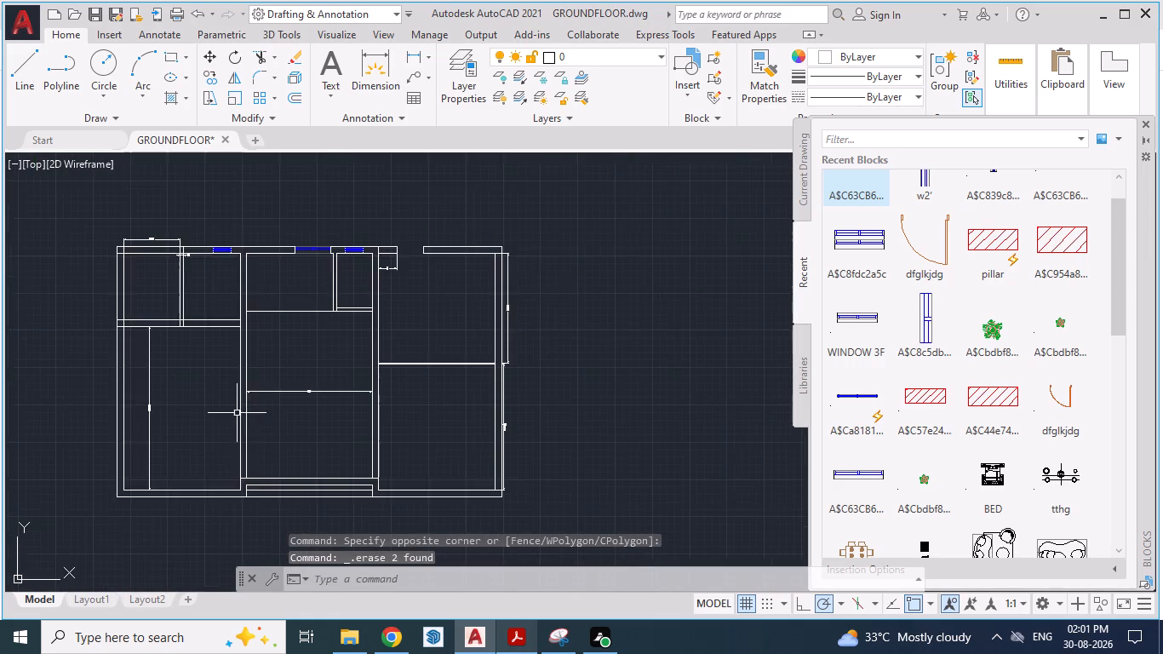
scroll(237, 413, down, 1)
scroll(282, 330, up, 2)
scroll(455, 297, up, 2)
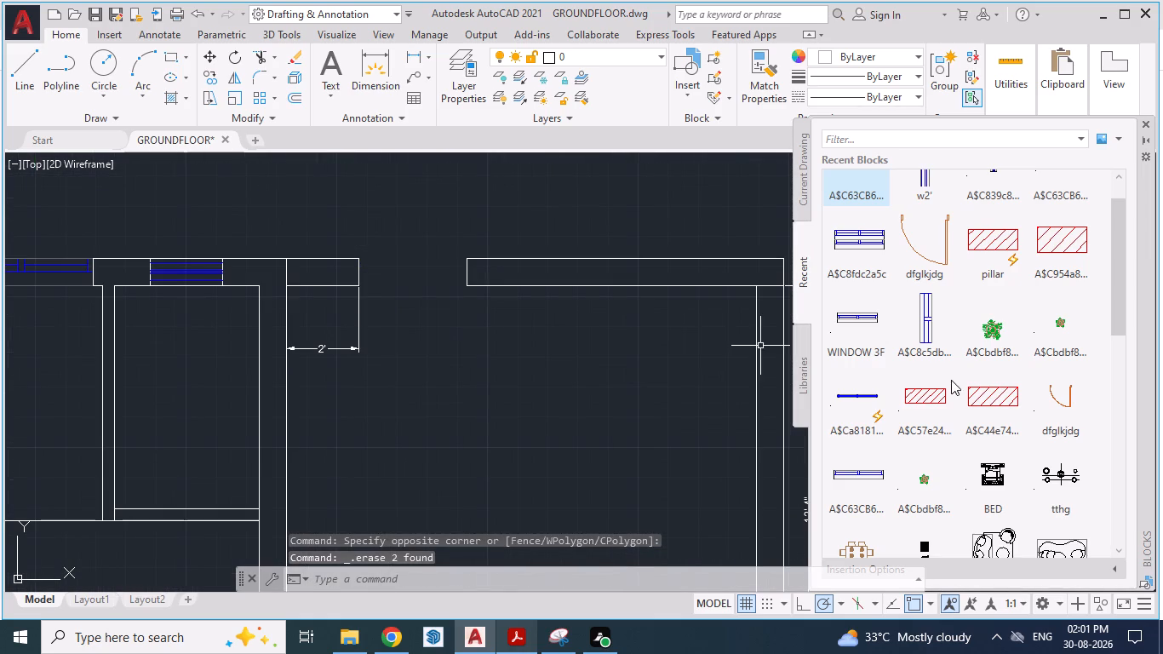
scroll(931, 437, down, 8)
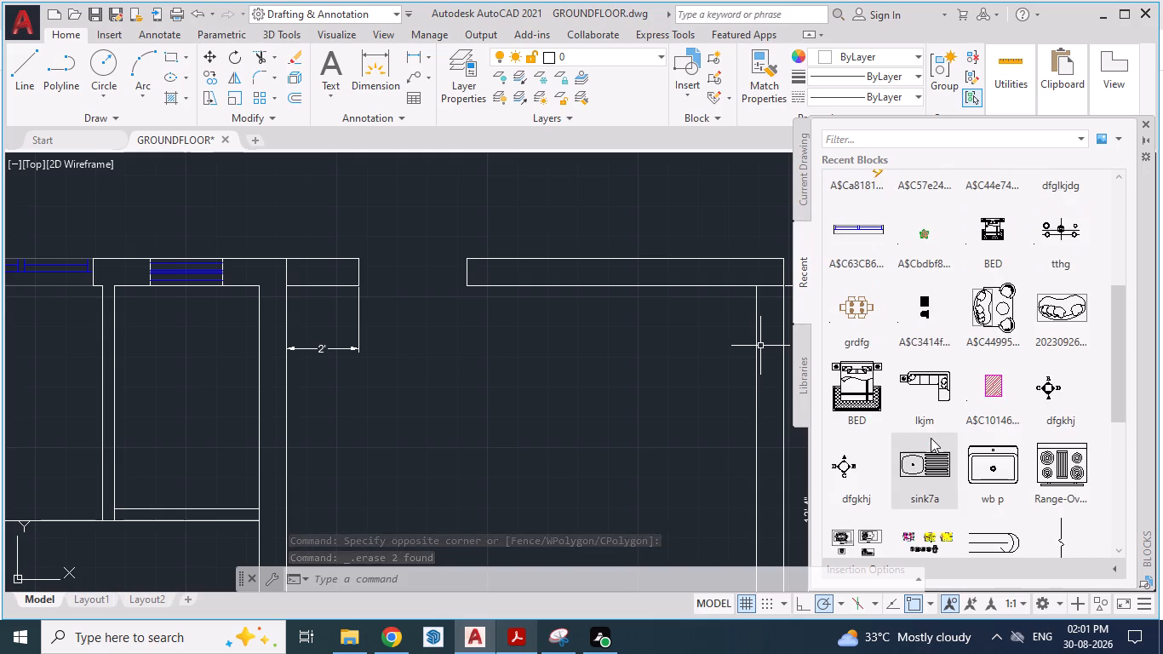
scroll(931, 438, down, 16)
scroll(927, 417, up, 5)
Look through the block library of the currently loaded library drawing for a suitable window block.
click(807, 342)
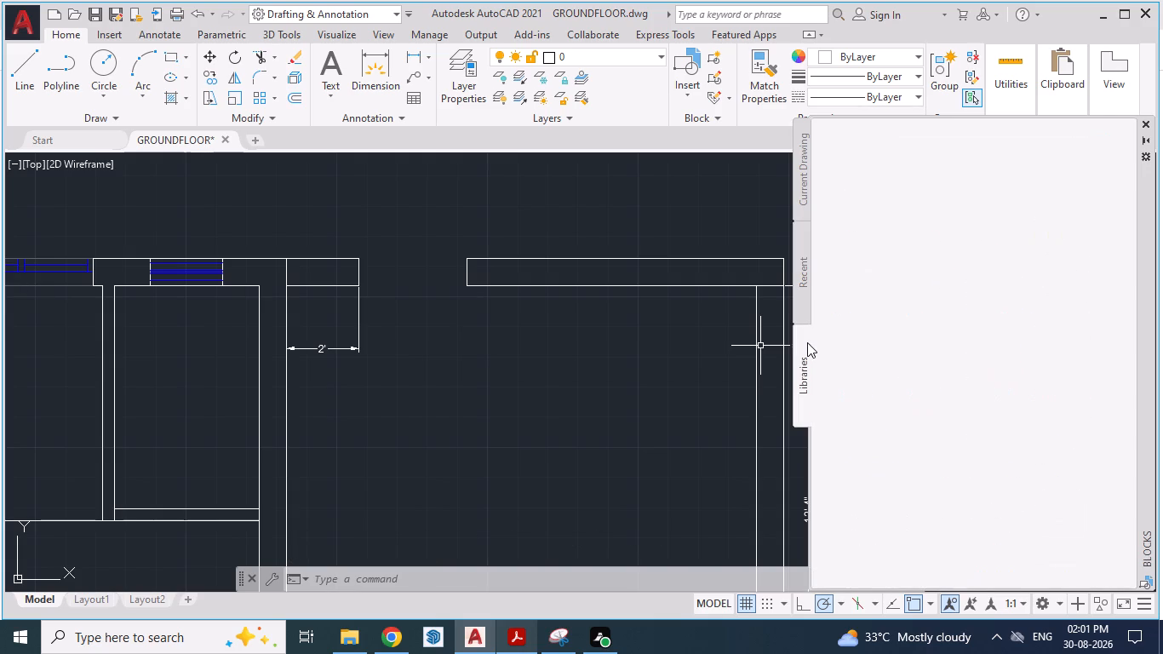
scroll(1050, 370, down, 5)
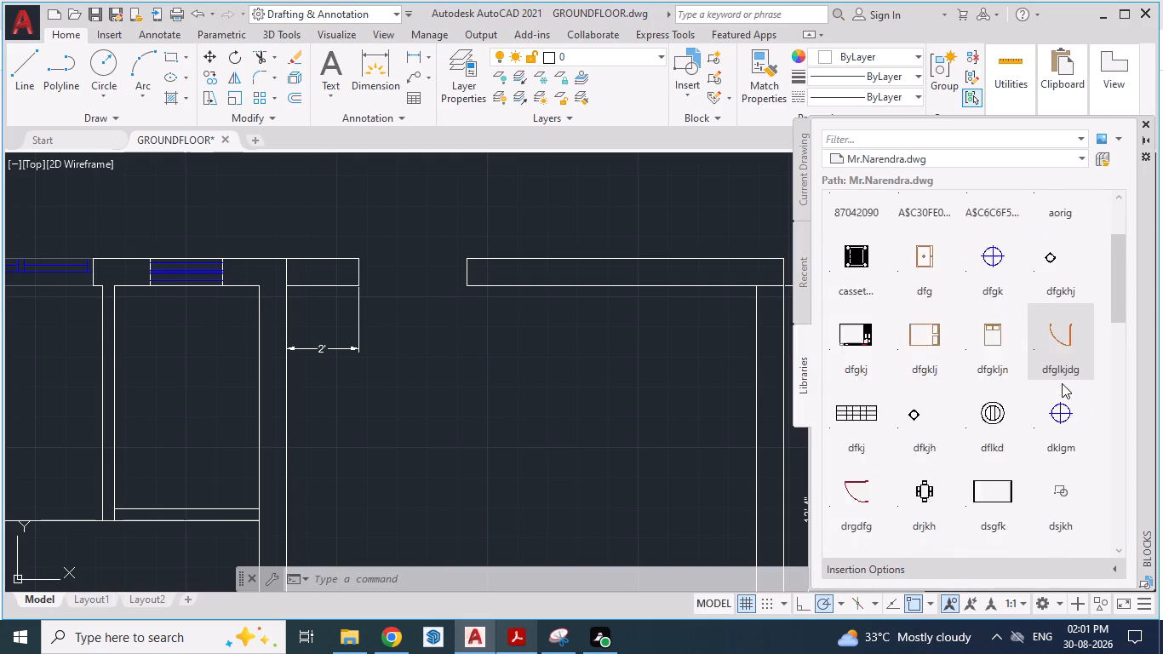
scroll(1063, 383, down, 7)
scroll(1097, 456, down, 5)
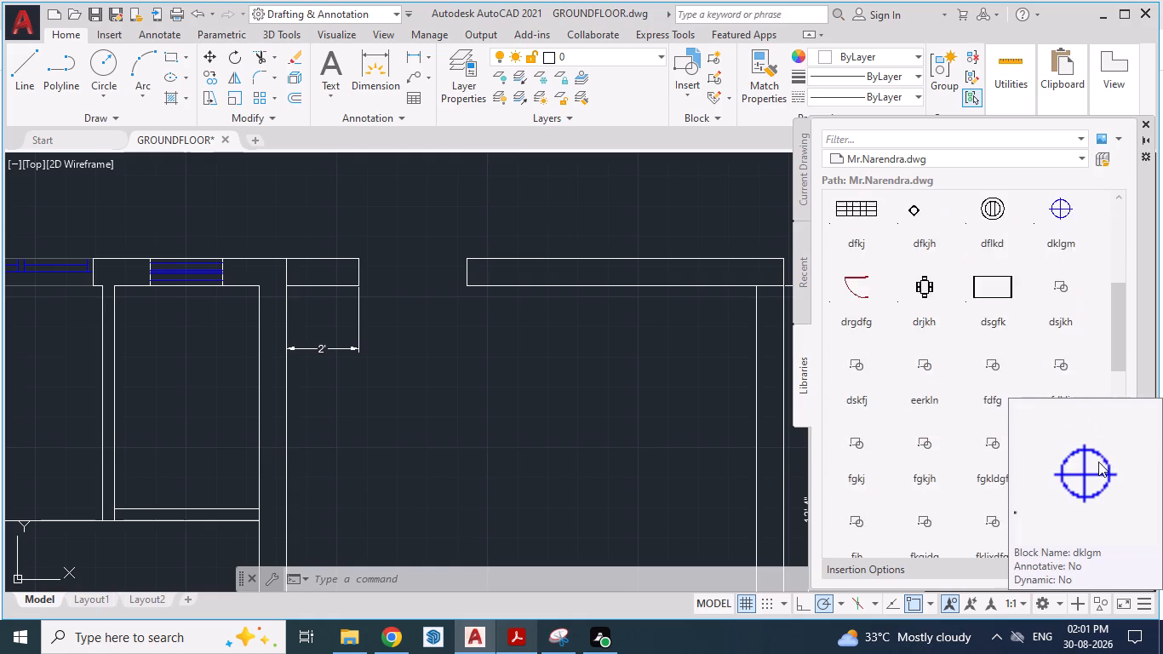
scroll(1086, 382, down, 3)
scroll(1059, 312, down, 3)
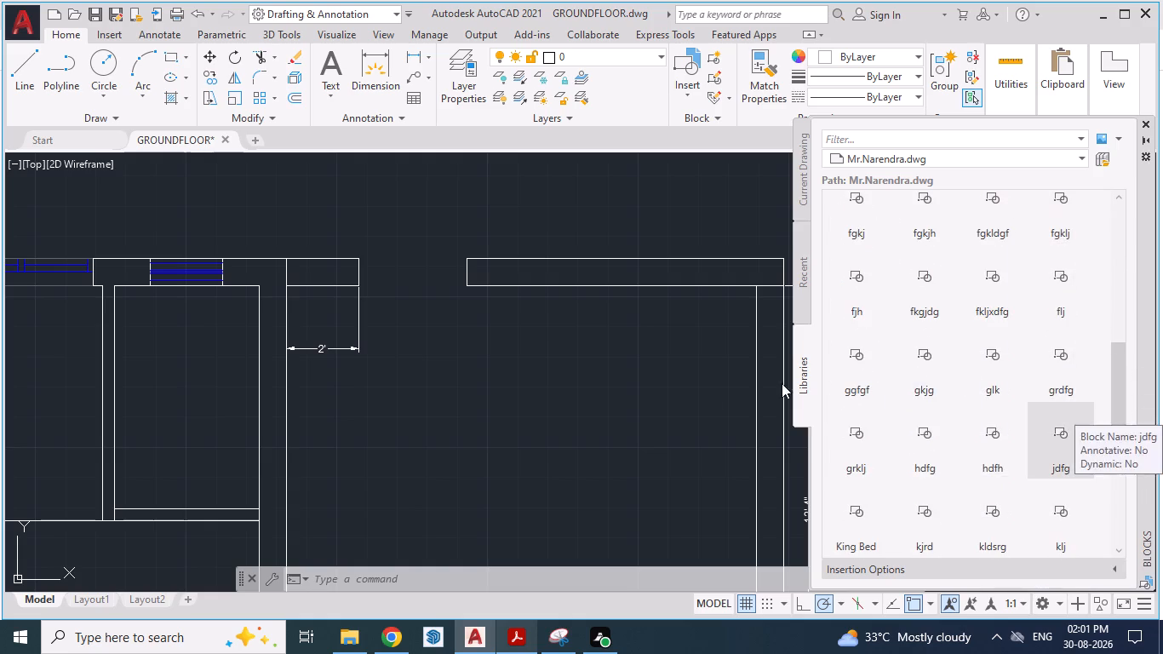
scroll(1082, 394, down, 13)
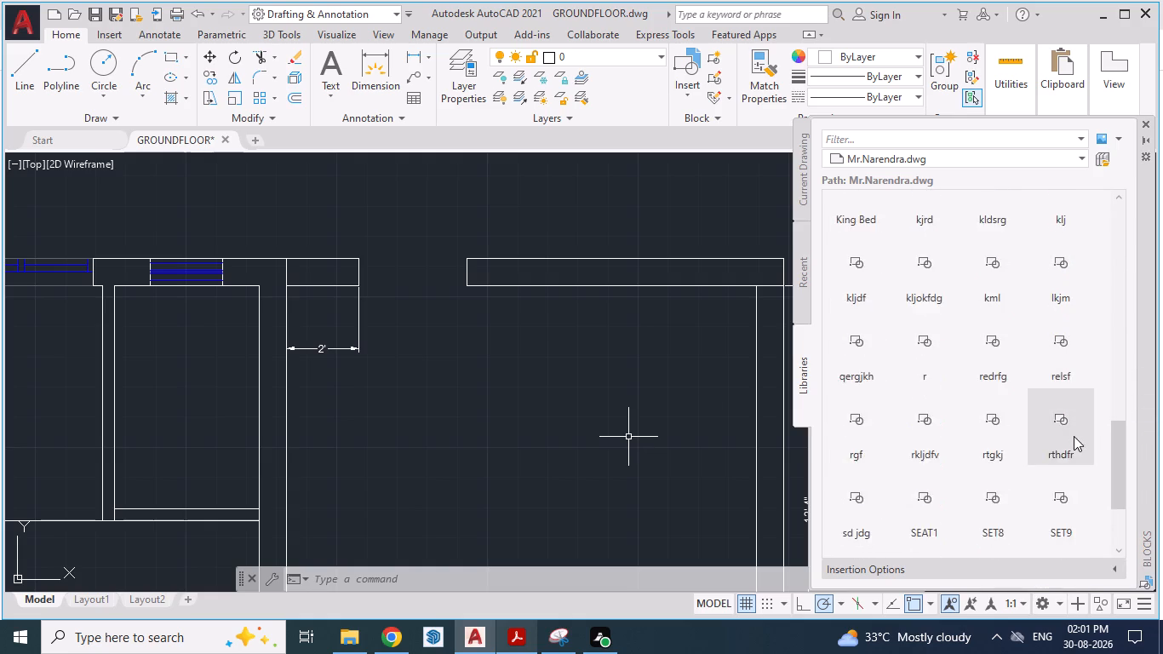
scroll(1074, 436, down, 14)
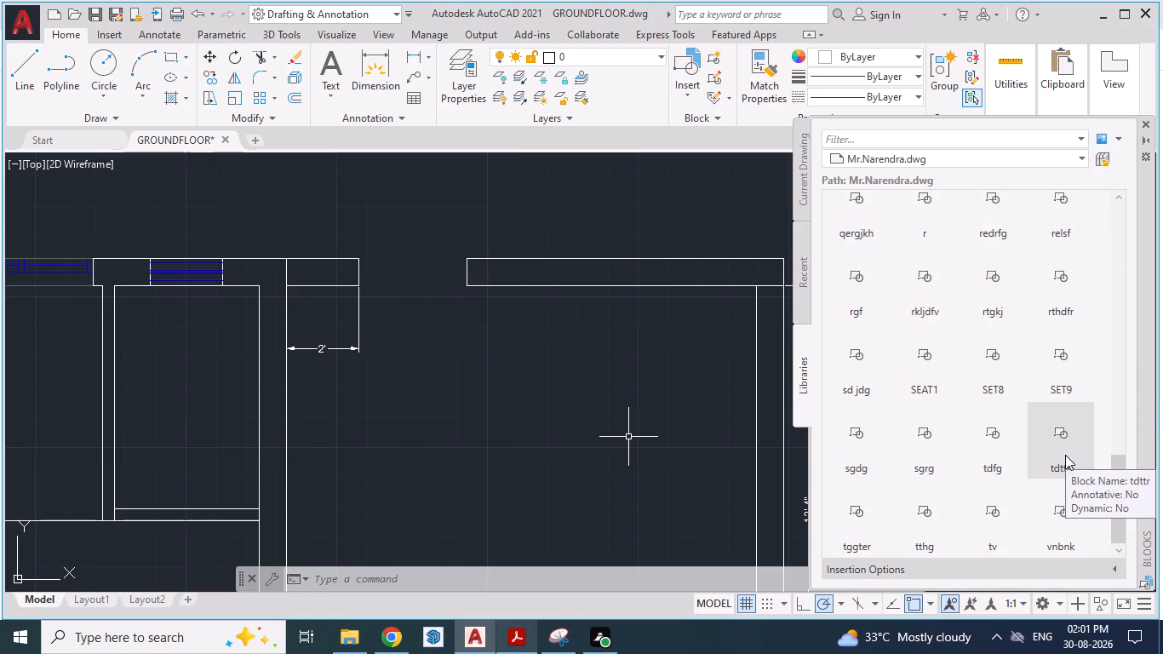
Switch the block library to ARCH PLANS - 900 SQ YRDS (1).dwg and look through its blocks for a window.
click(925, 162)
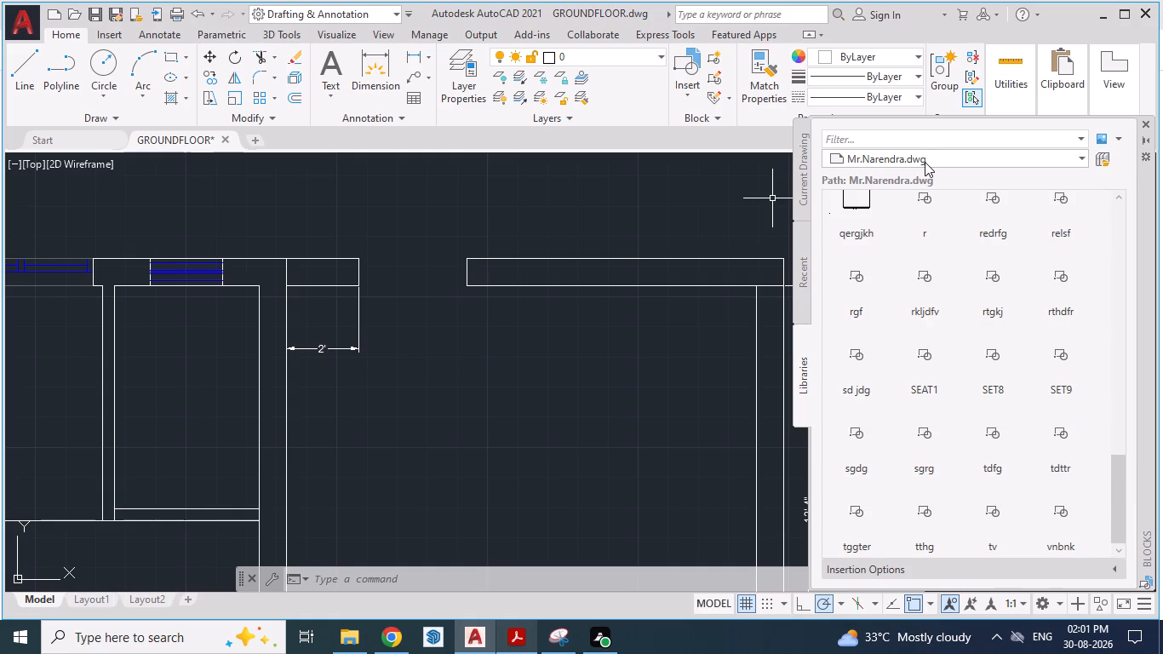
click(924, 208)
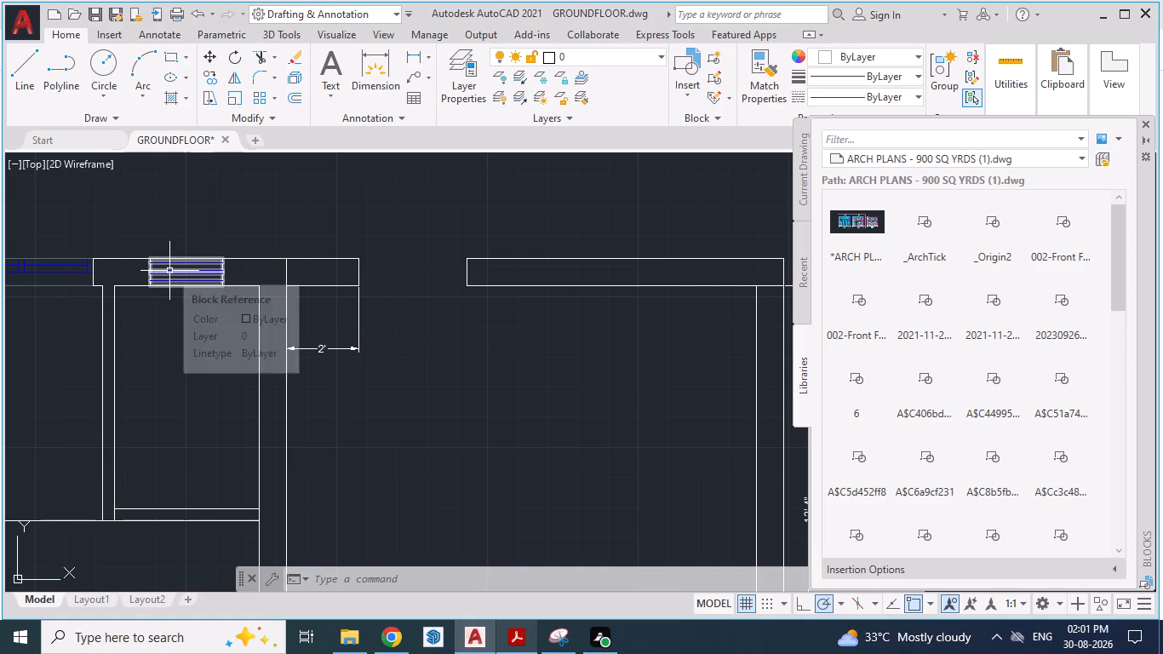
scroll(234, 344, down, 1)
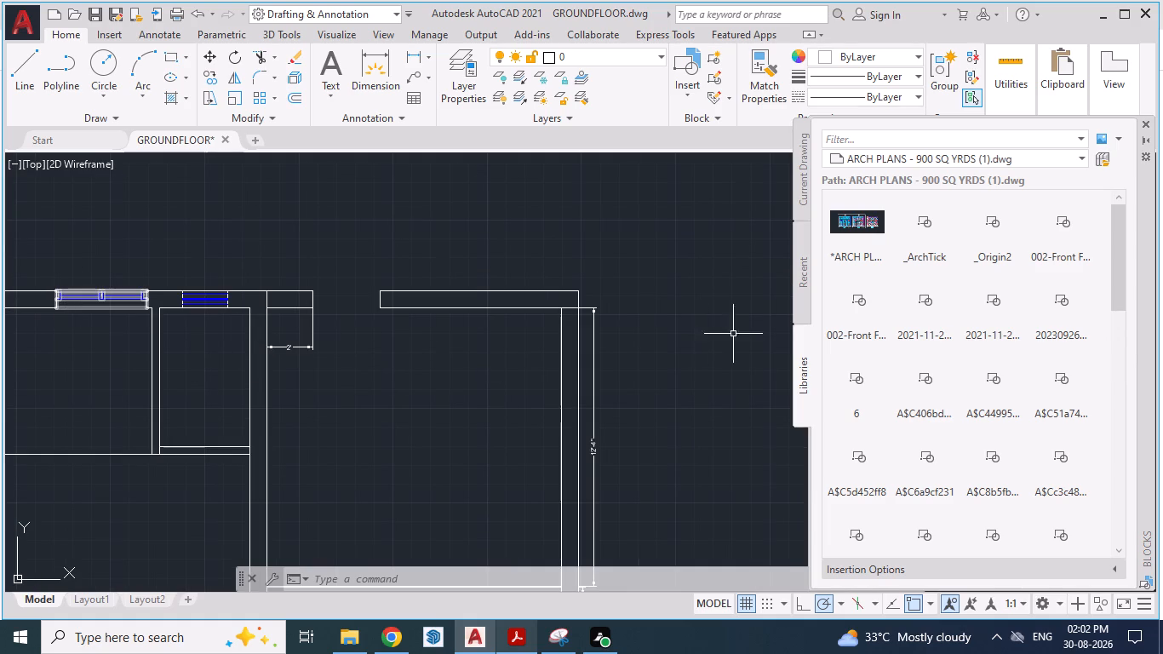
scroll(893, 290, down, 2)
scroll(918, 317, up, 2)
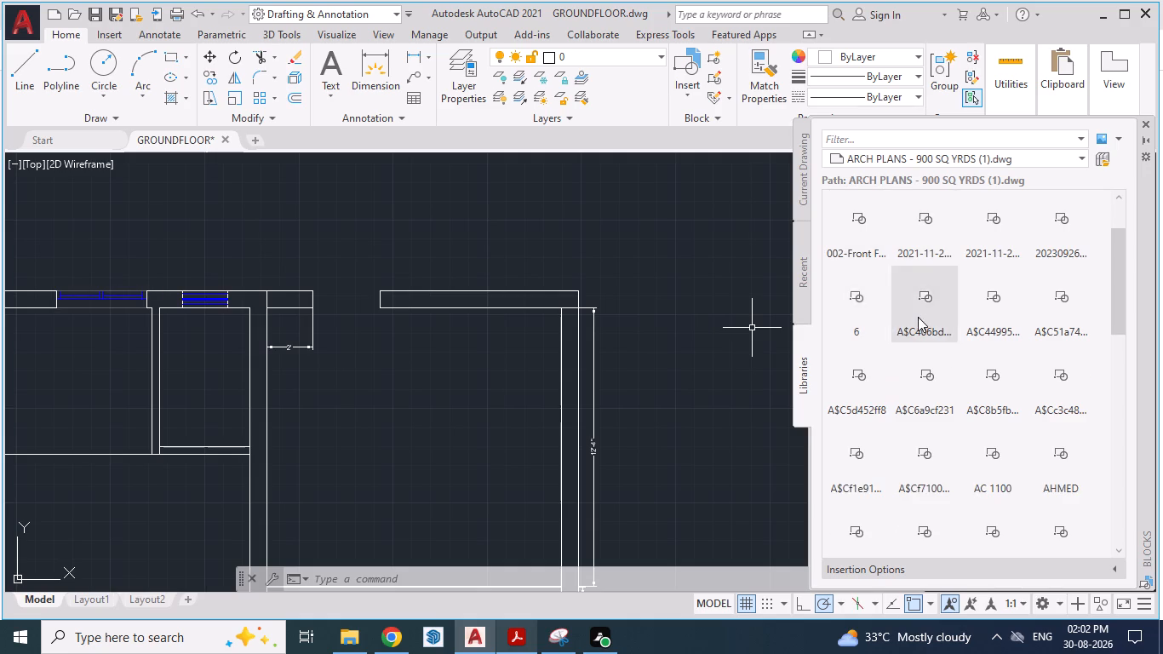
scroll(918, 317, up, 7)
Check the recent blocks again, examining the window blocks at the start of the list.
click(807, 282)
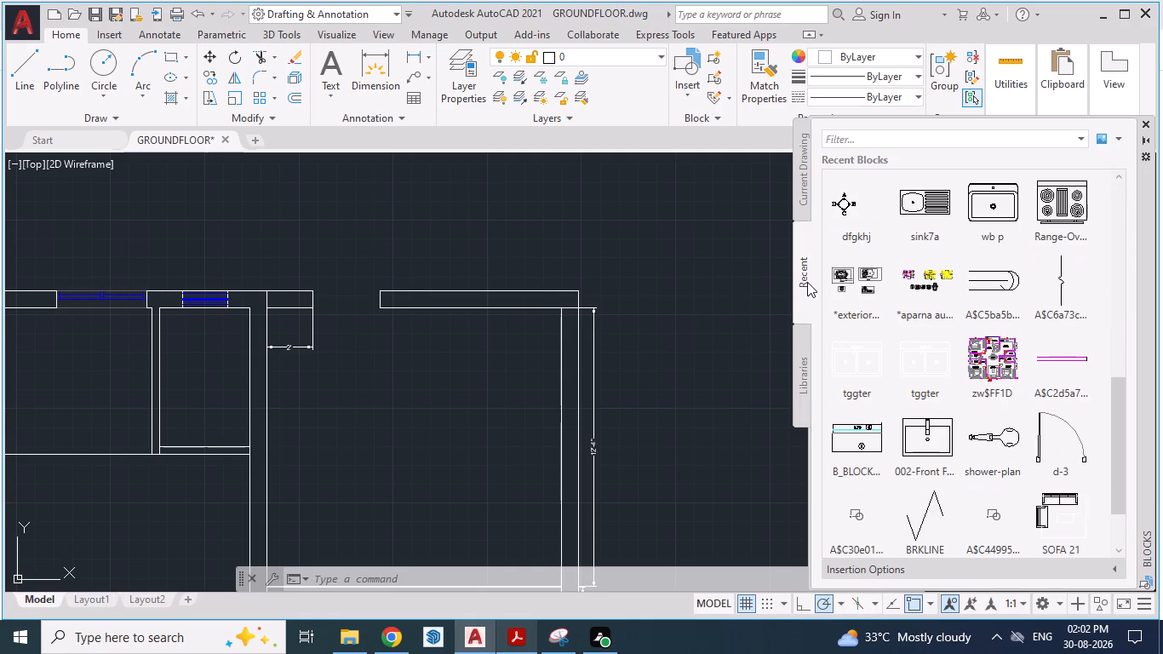
scroll(932, 291, up, 20)
scroll(932, 291, up, 8)
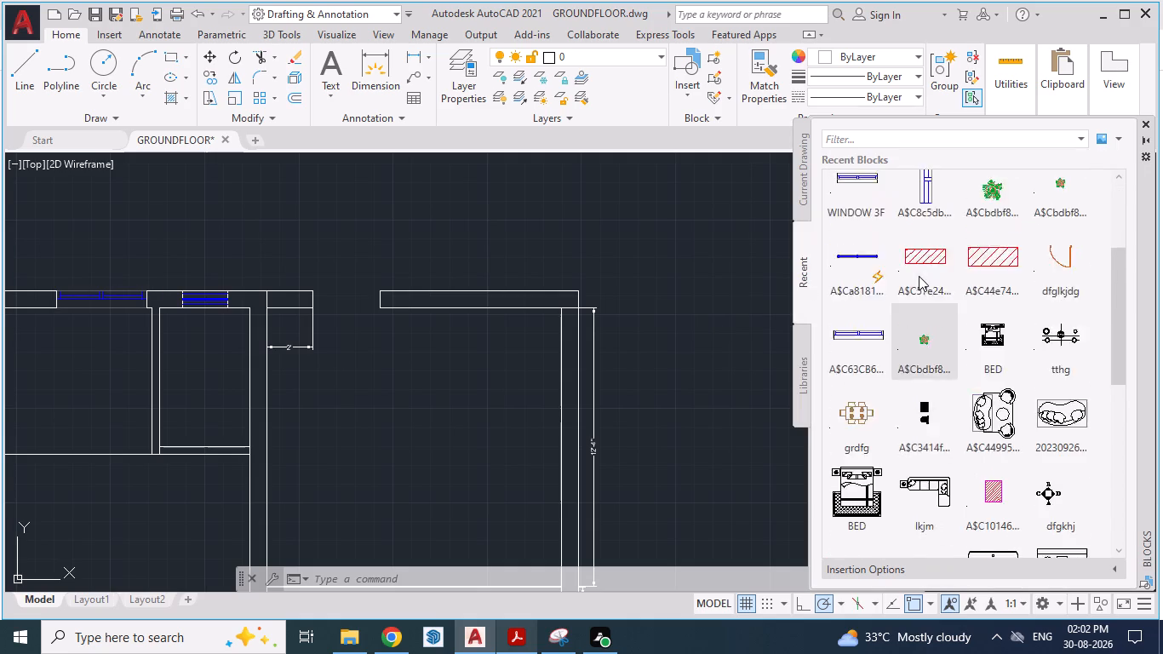
scroll(919, 276, up, 13)
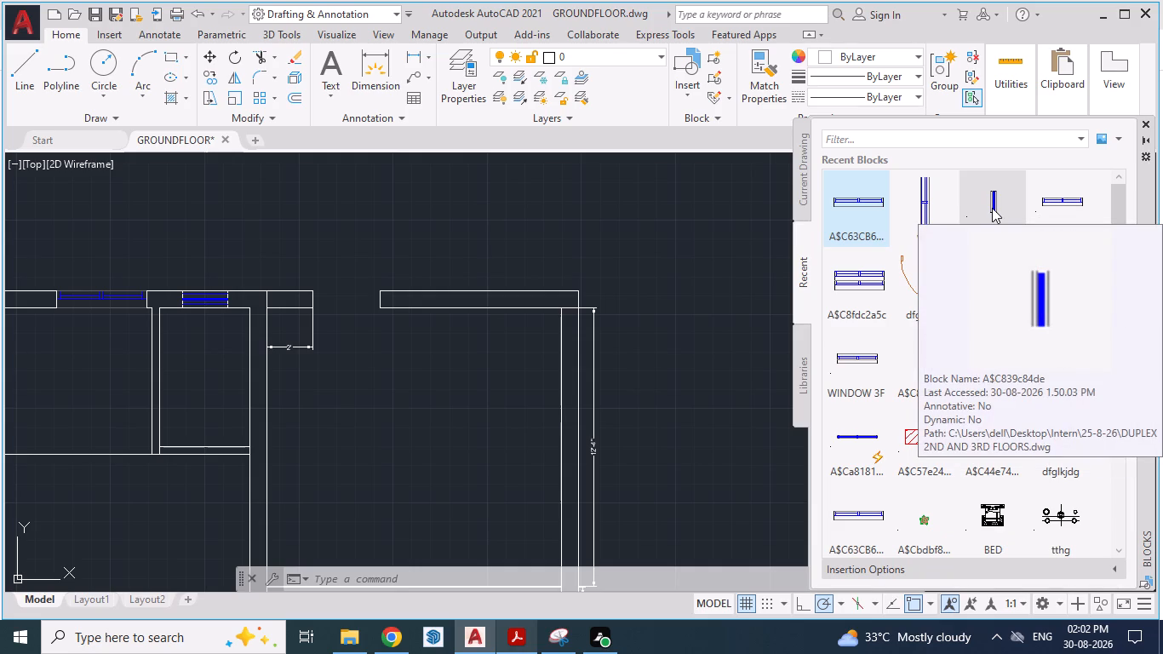
scroll(1023, 227, up, 2)
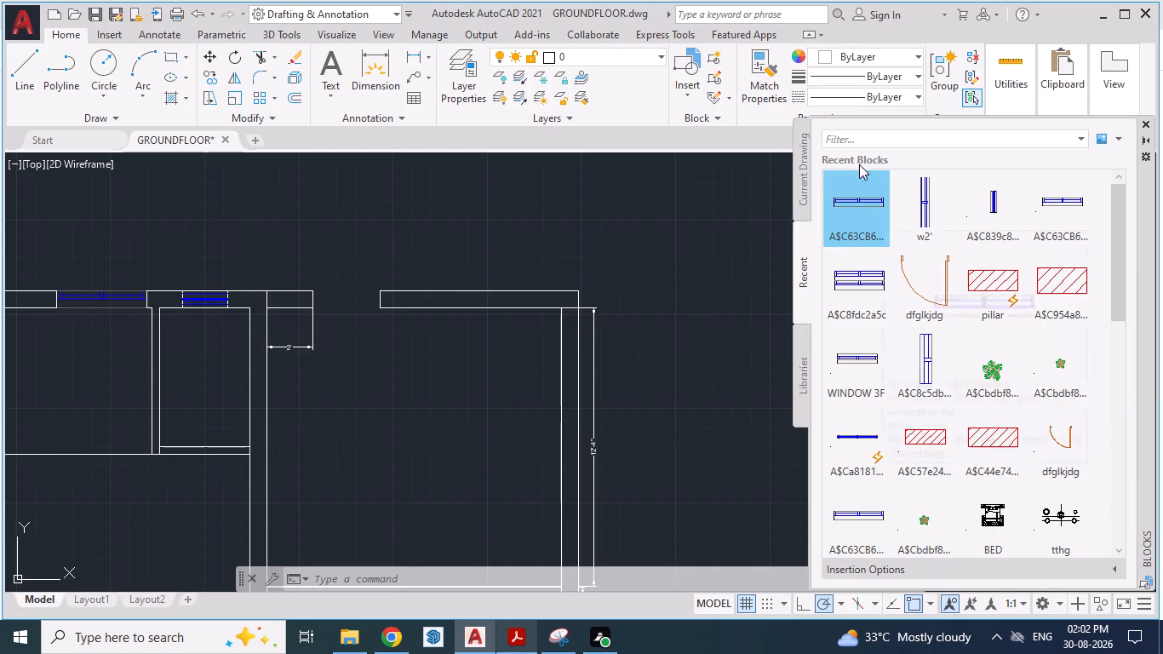
Insert window block A$C839c84de from the current drawing's blocks into the kitchen, below the rear wall.
click(804, 158)
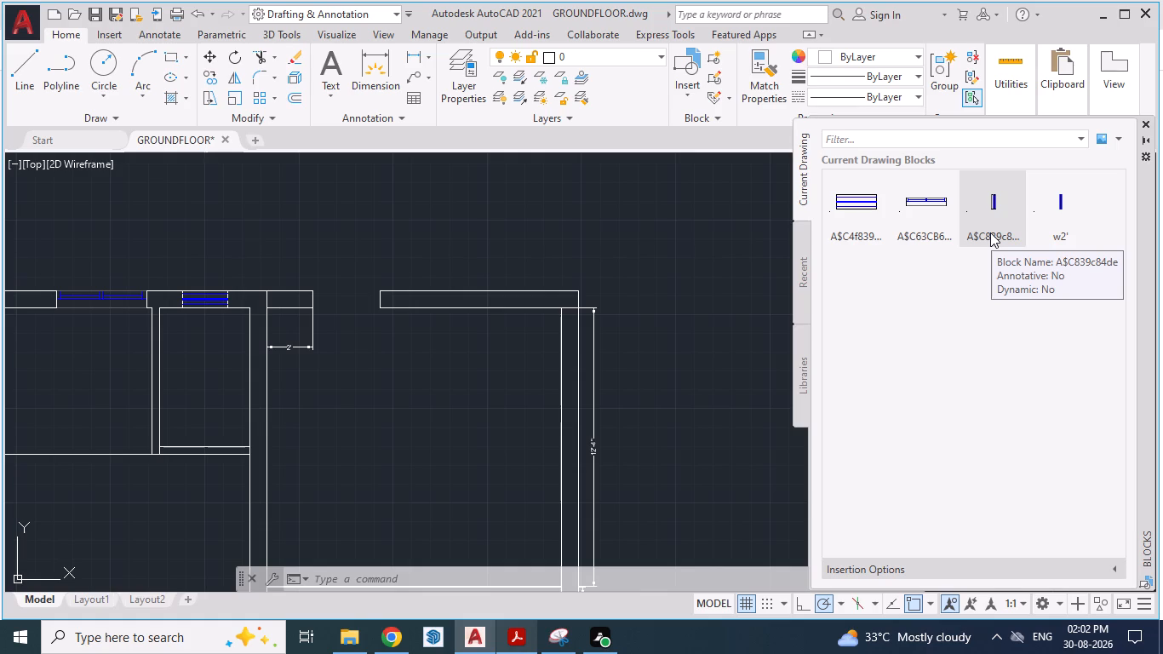
drag(990, 232, 484, 393)
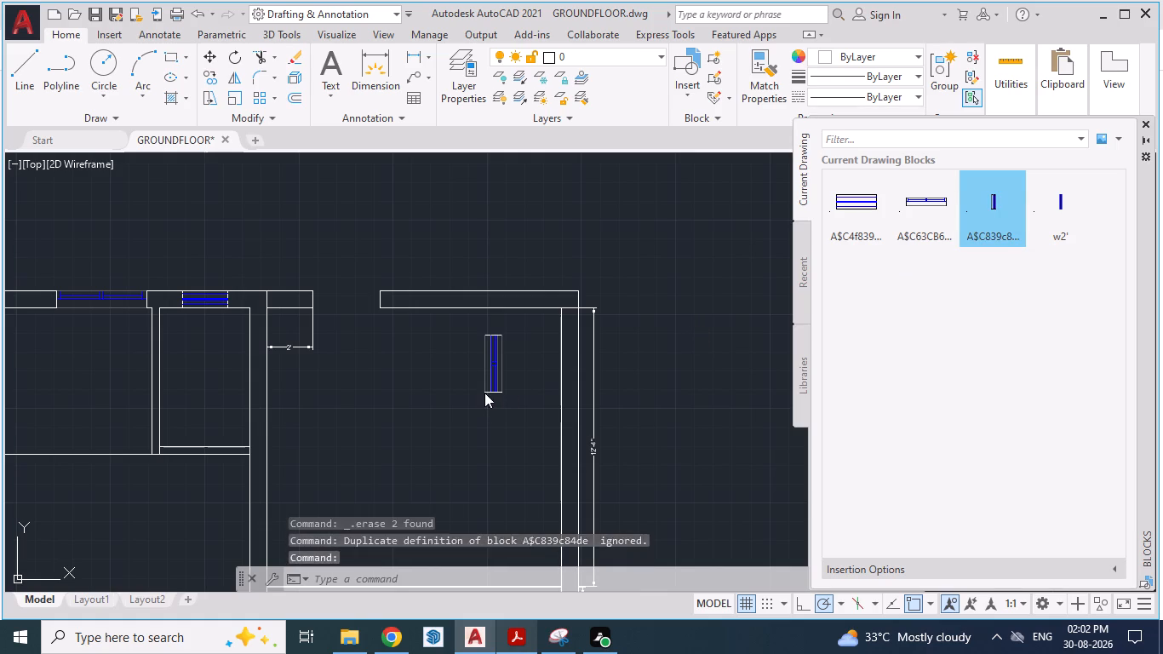
Measure the length of the inserted window block with an aligned dimension, without placing the dimension.
scroll(529, 386, up, 1)
text(DA)
key(Return)
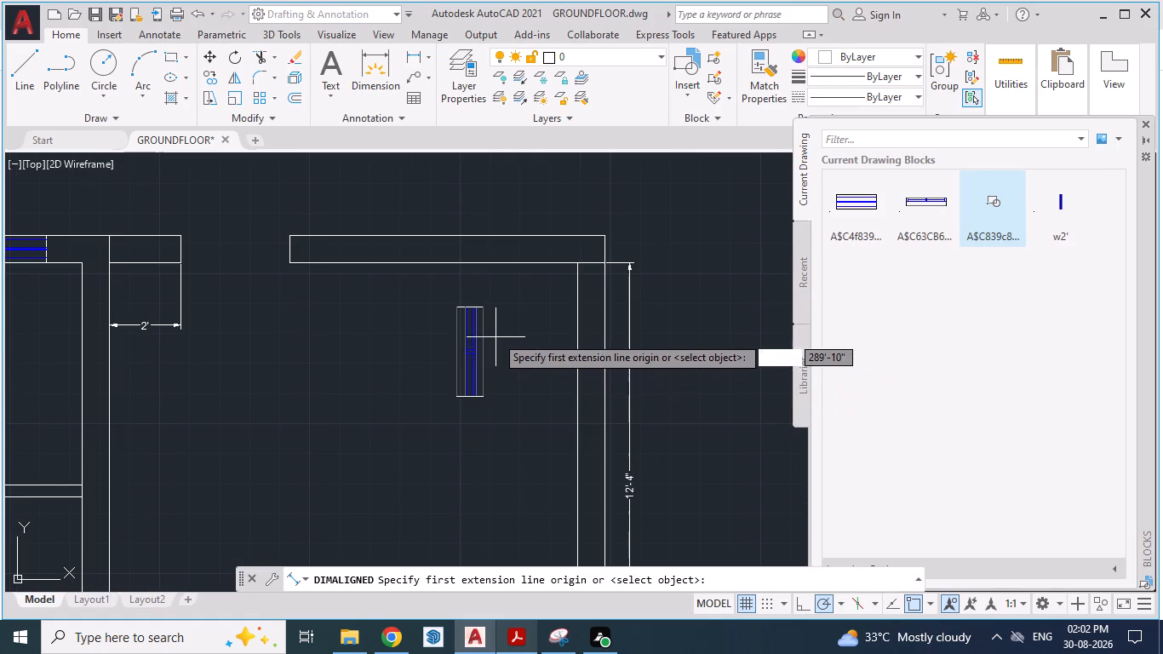
click(484, 309)
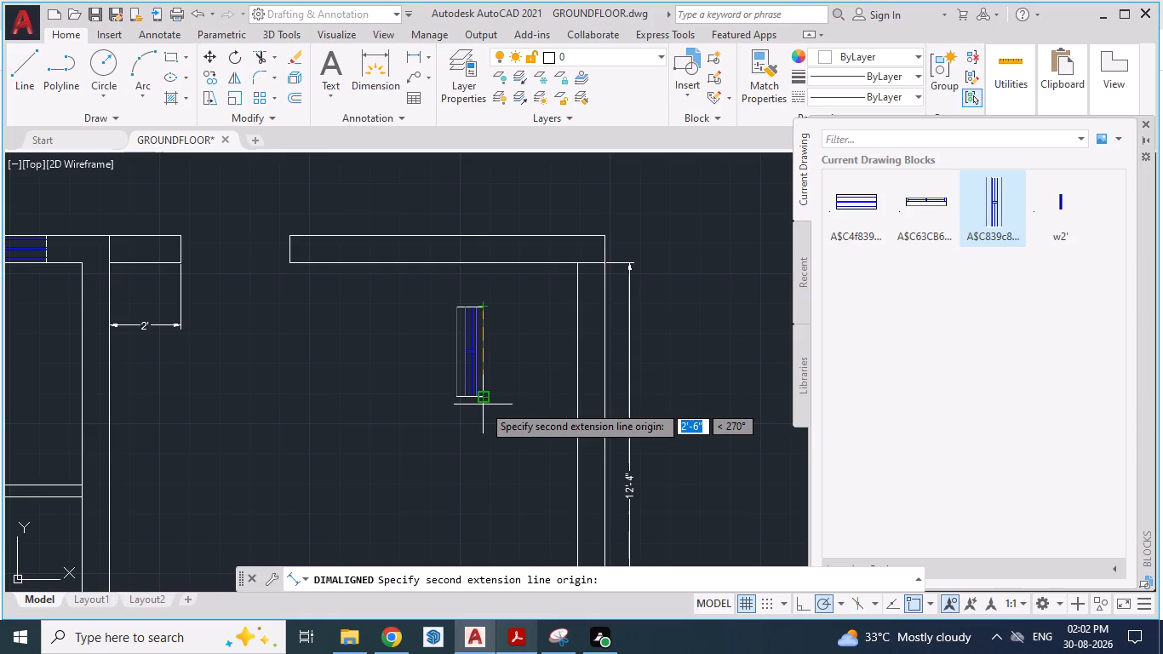
key(Escape)
key(Escape)
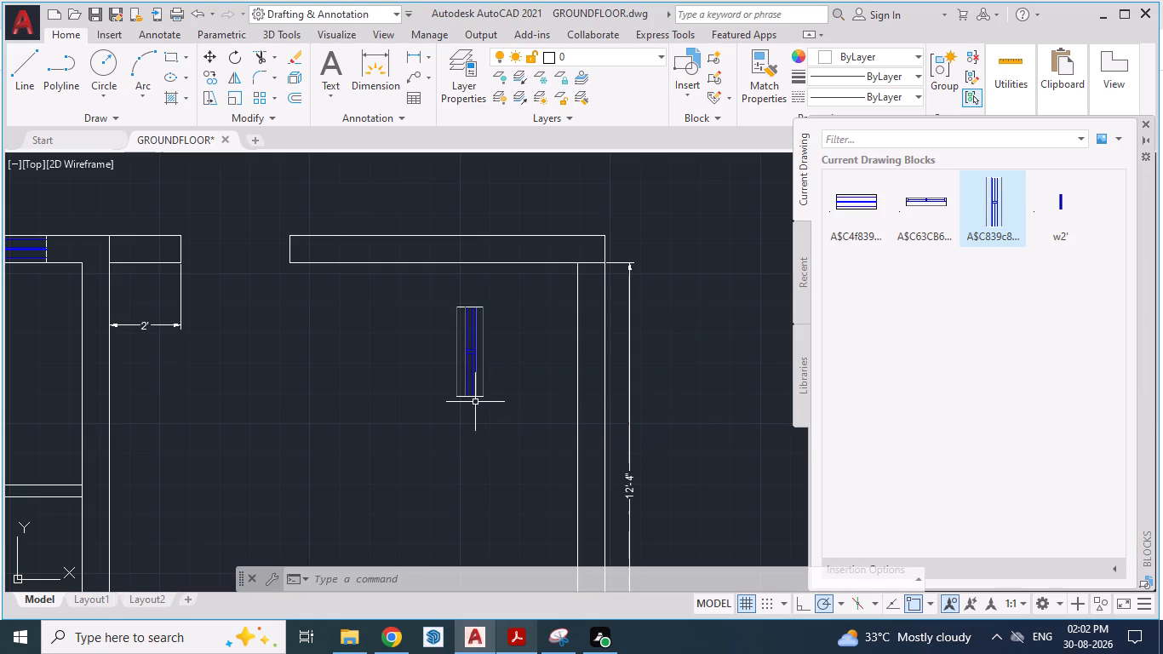
click(475, 402)
key(Escape)
key(Escape)
Rotate the inserted window block by 90 degrees.
click(466, 375)
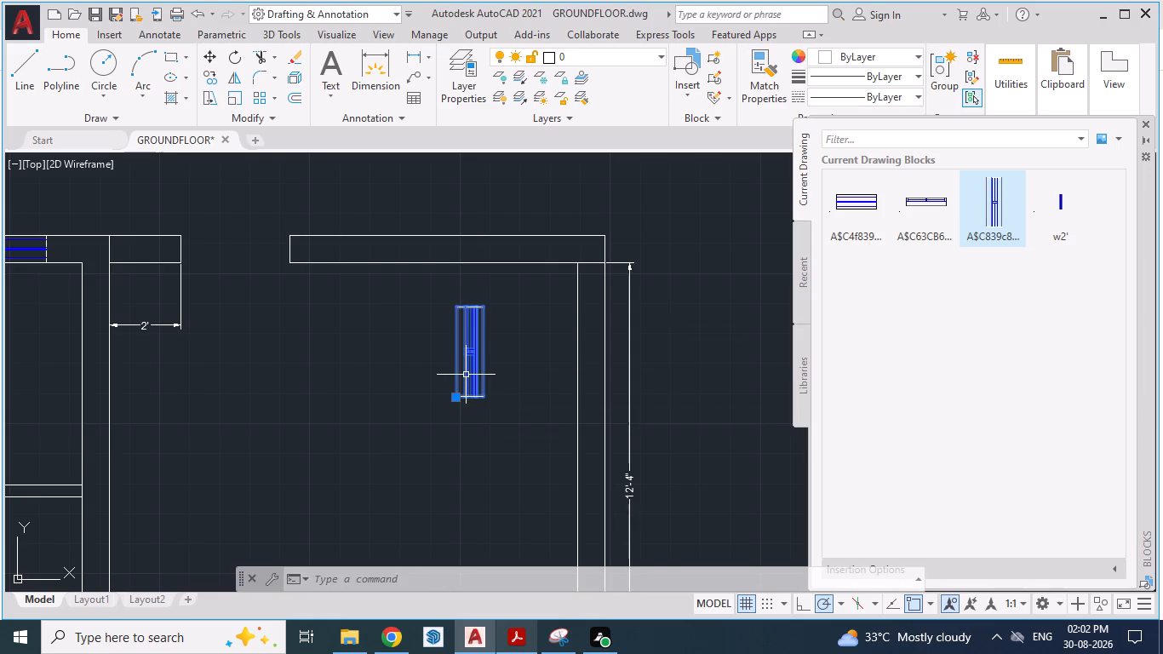
text(RO)
key(Return)
click(467, 375)
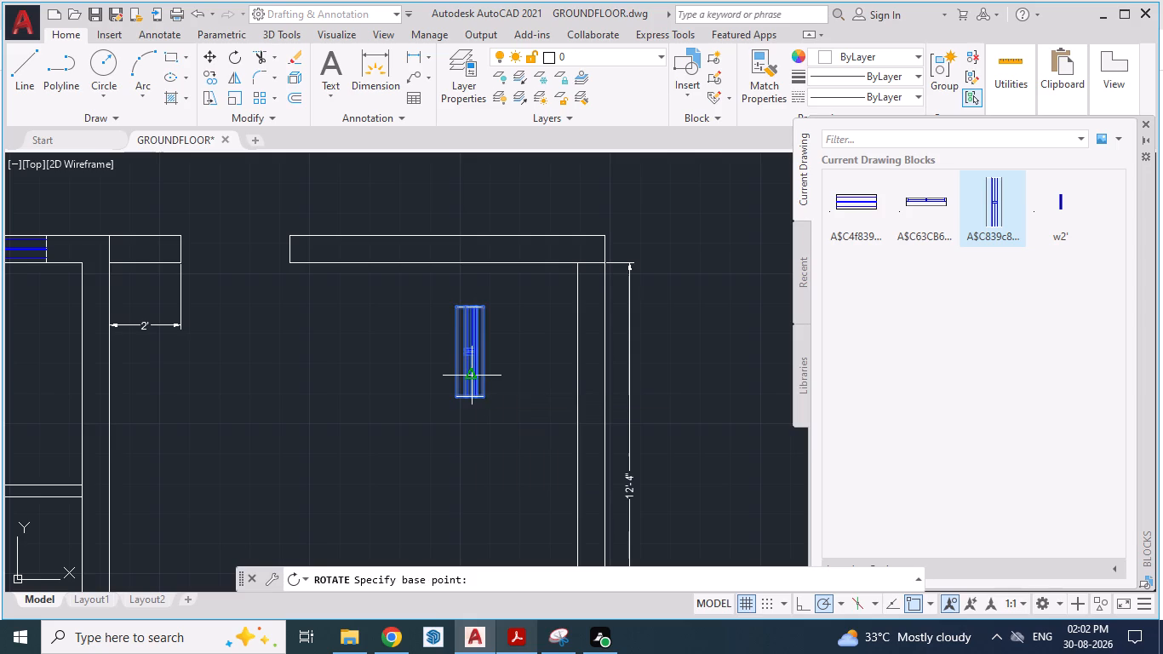
text(90)
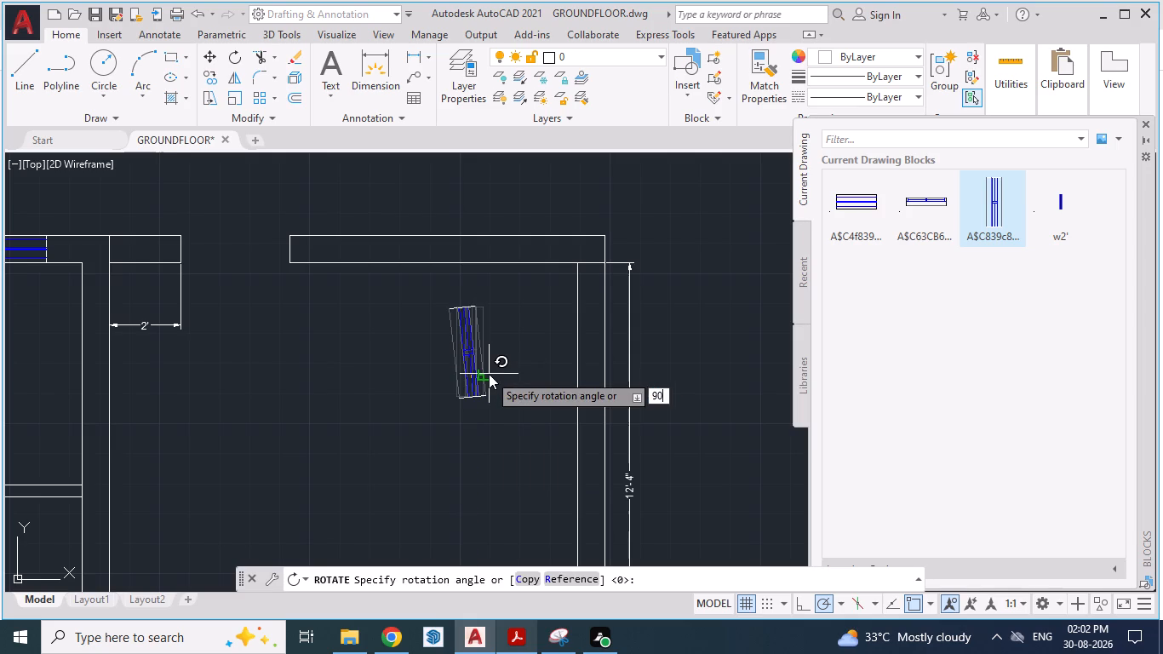
key(Return)
Move the rotated window block into the kitchen's rear wall opening, against the jamb beside the 2' dimension.
scroll(425, 387, up, 2)
click(370, 395)
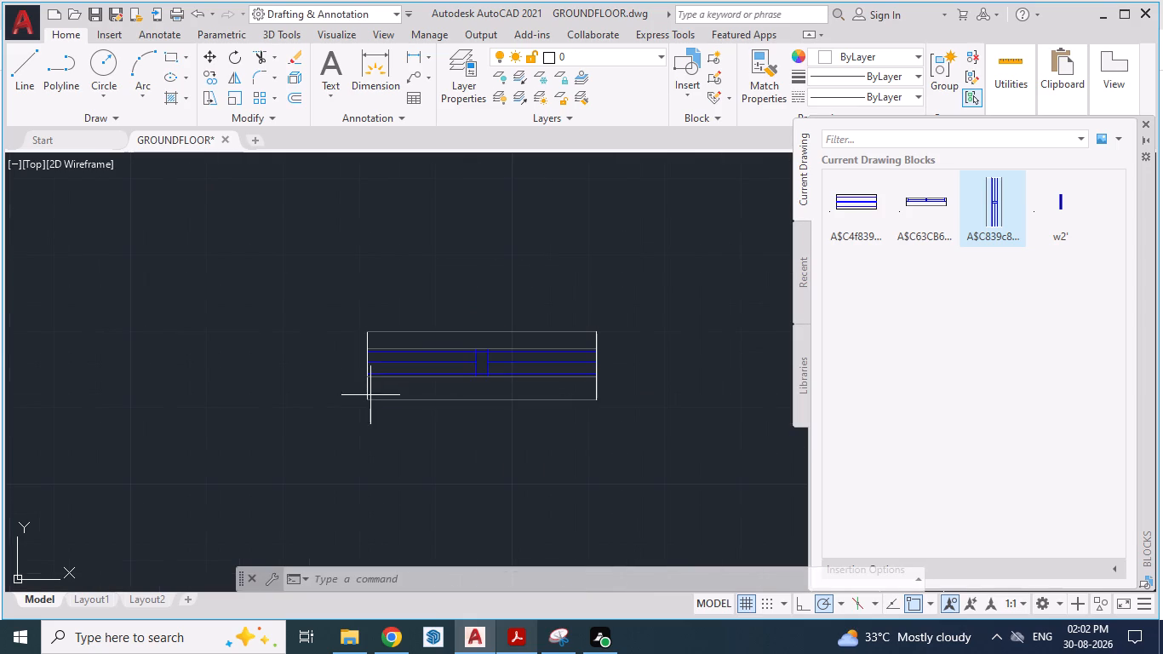
click(358, 395)
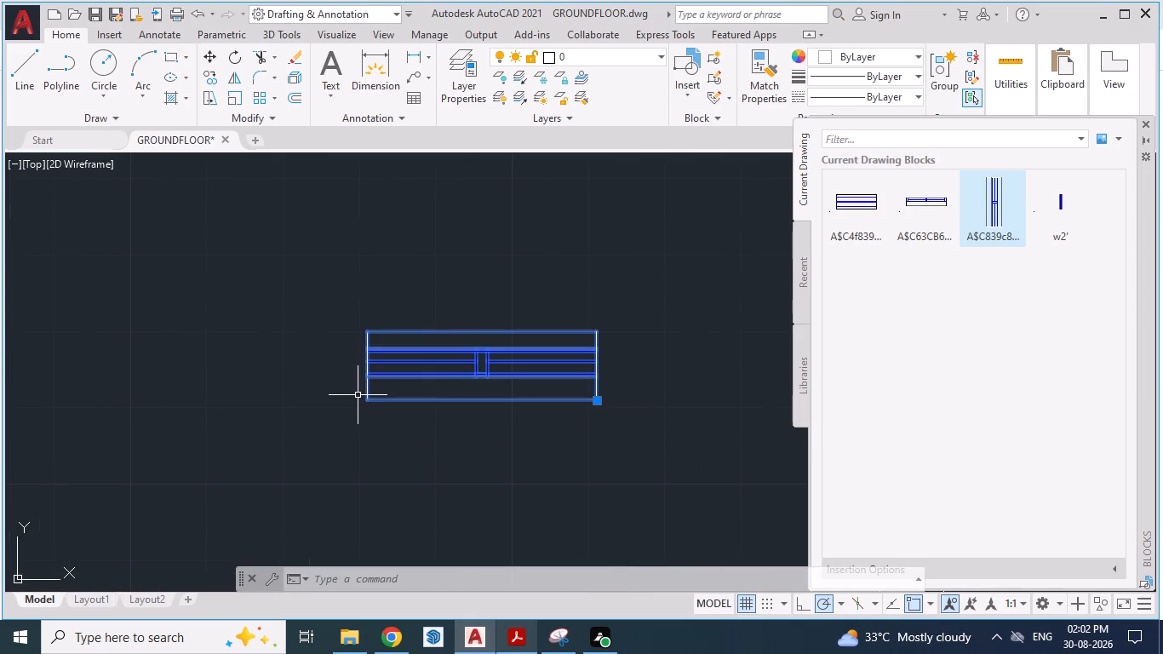
key(m)
key(Return)
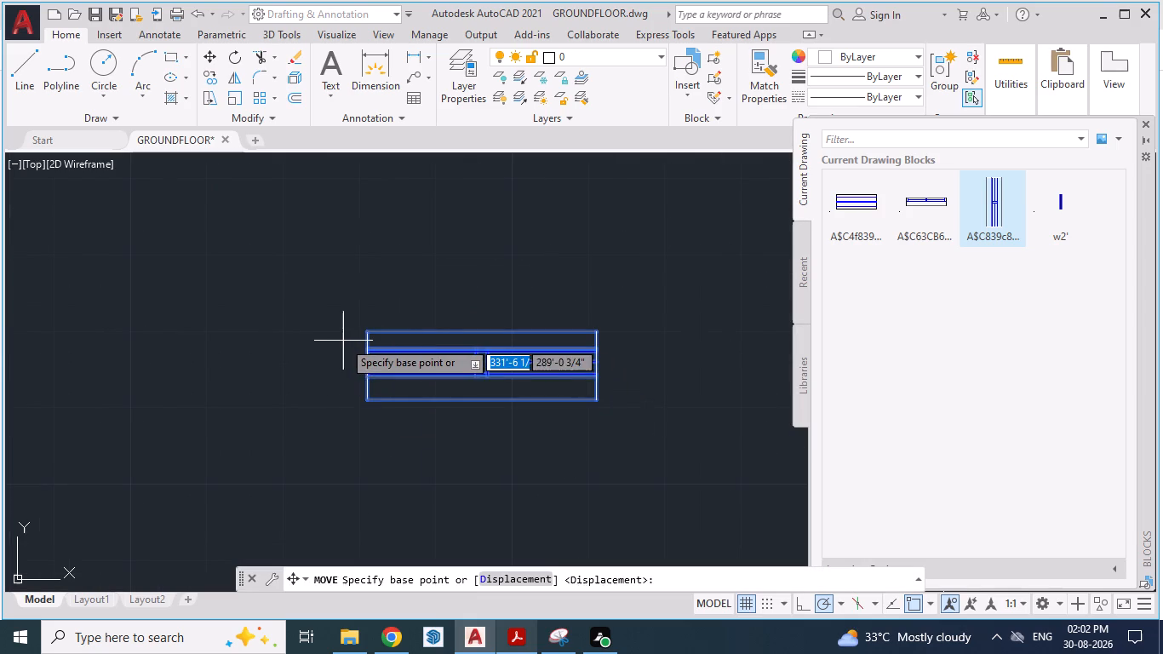
drag(366, 341, 318, 341)
scroll(318, 341, down, 2)
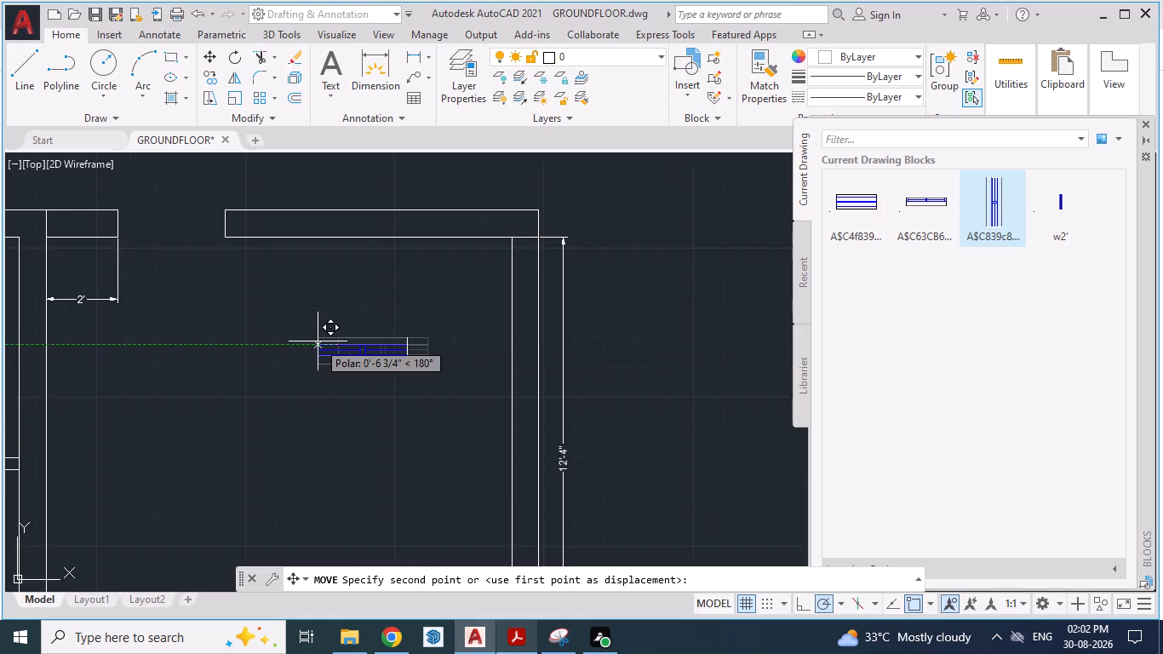
drag(318, 341, 177, 267)
scroll(318, 341, down, 1)
scroll(202, 272, up, 3)
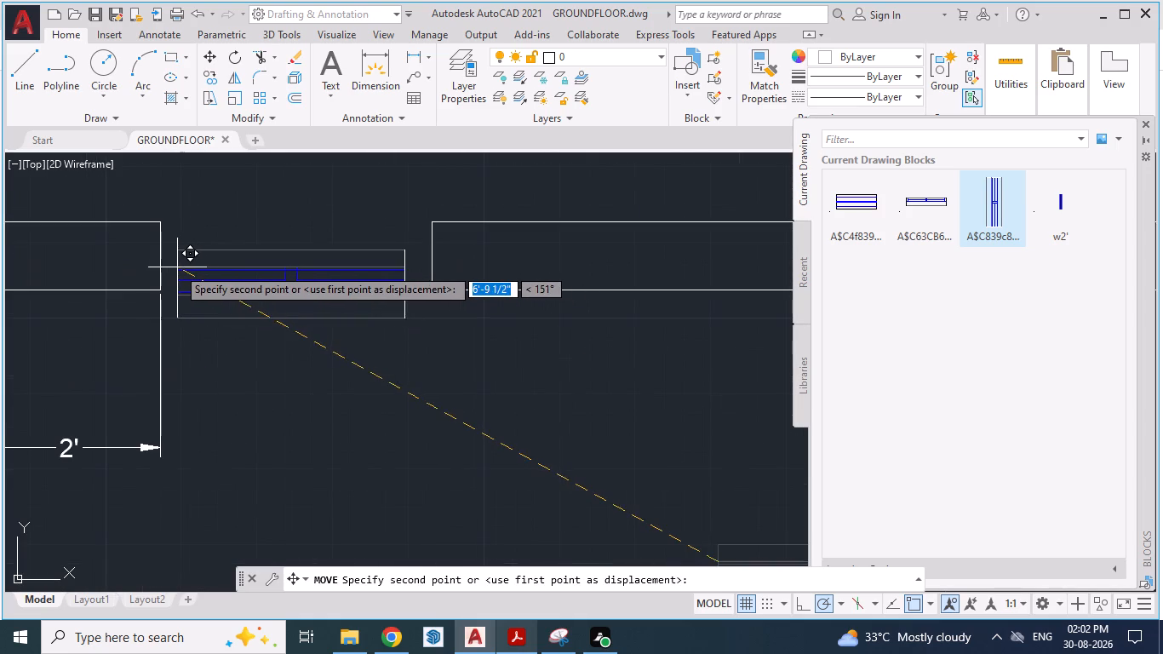
drag(177, 267, 163, 236)
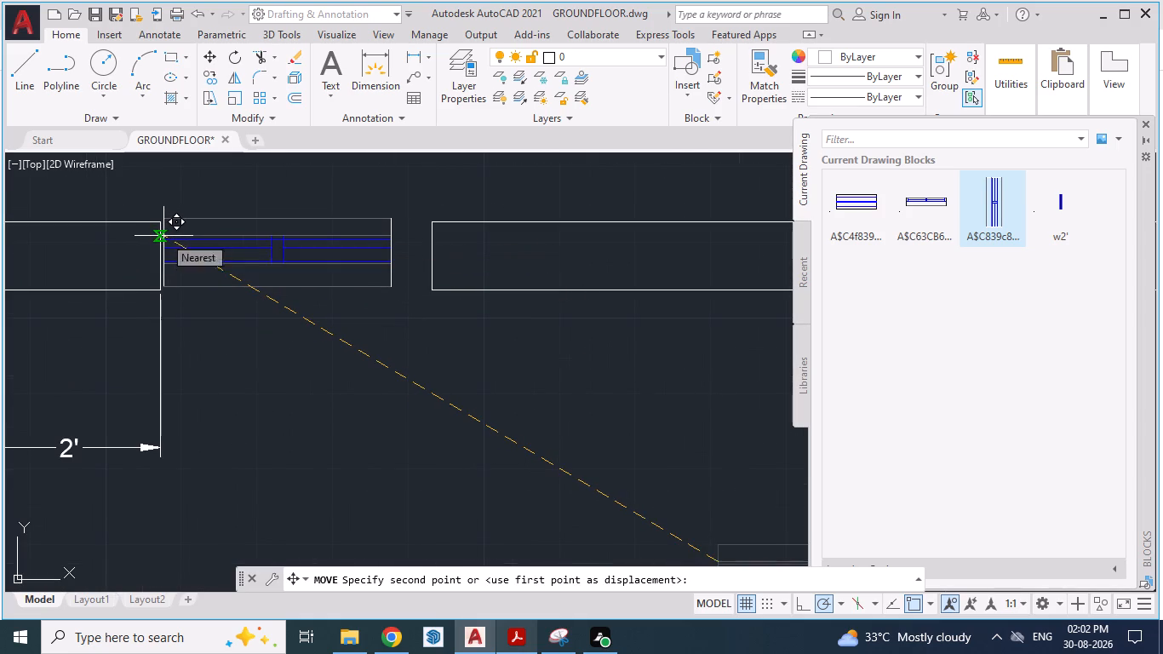
click(163, 236)
Move the window block slightly down along the jamb to bring its upper corner to the outer wall corner.
click(189, 215)
click(187, 221)
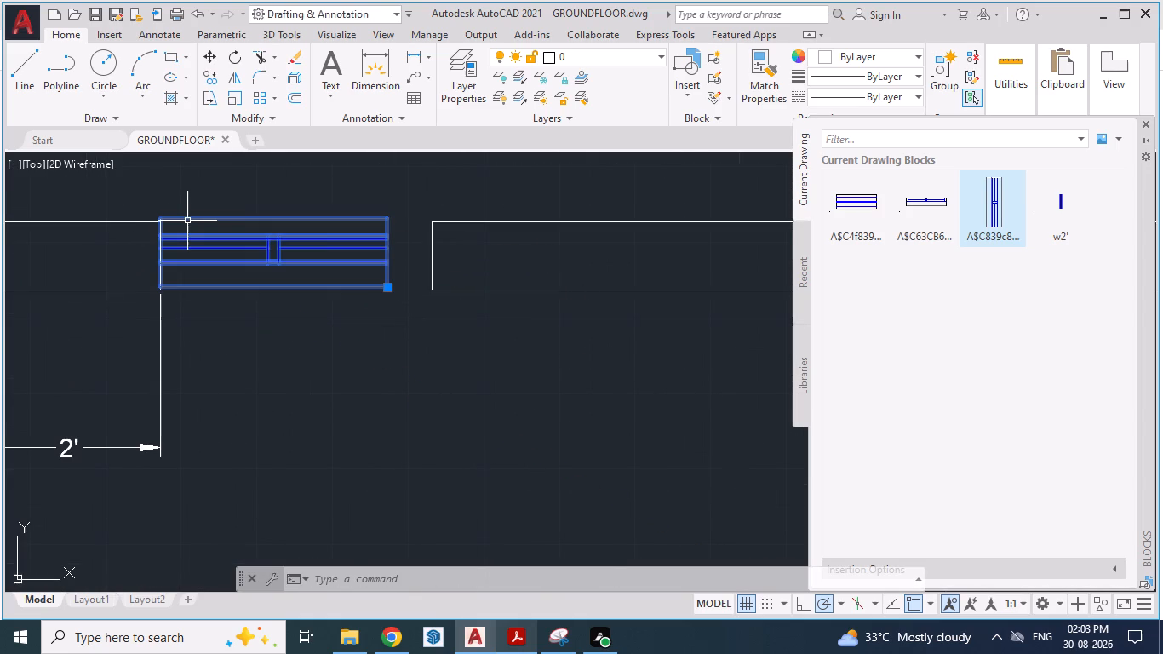
click(187, 221)
key(m)
key(Return)
scroll(122, 191, up, 2)
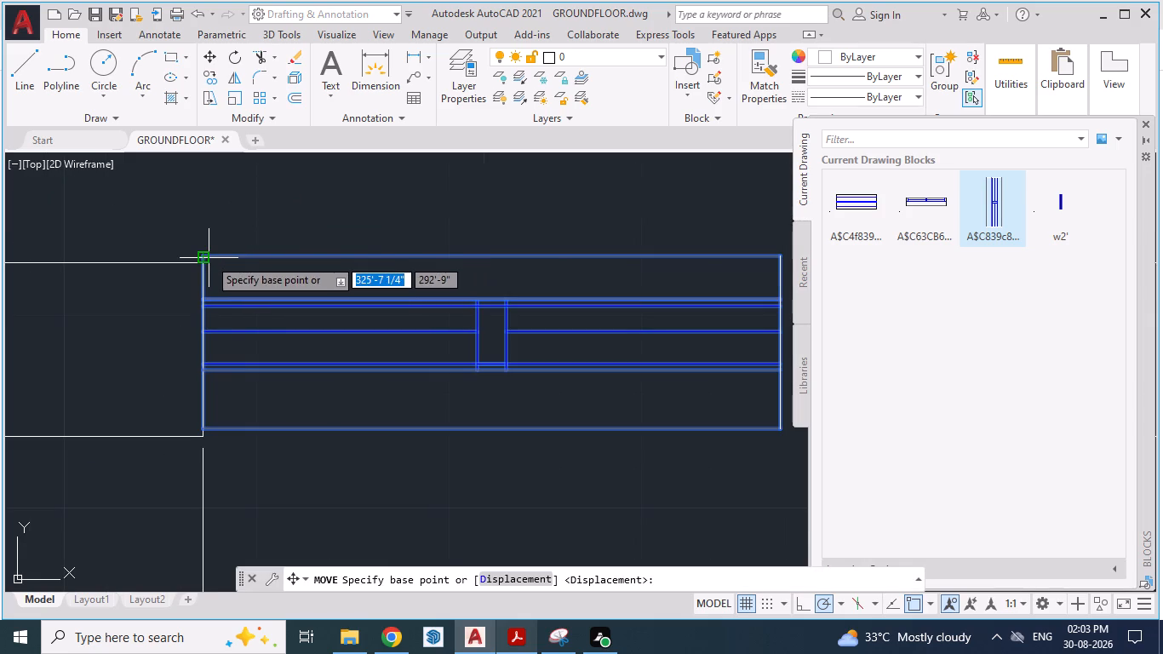
drag(209, 258, 203, 271)
click(203, 271)
Move the window block a fraction down to snap its upper corner exactly onto the outer wall corner at the jamb beside the 2' dimension.
scroll(237, 258, up, 1)
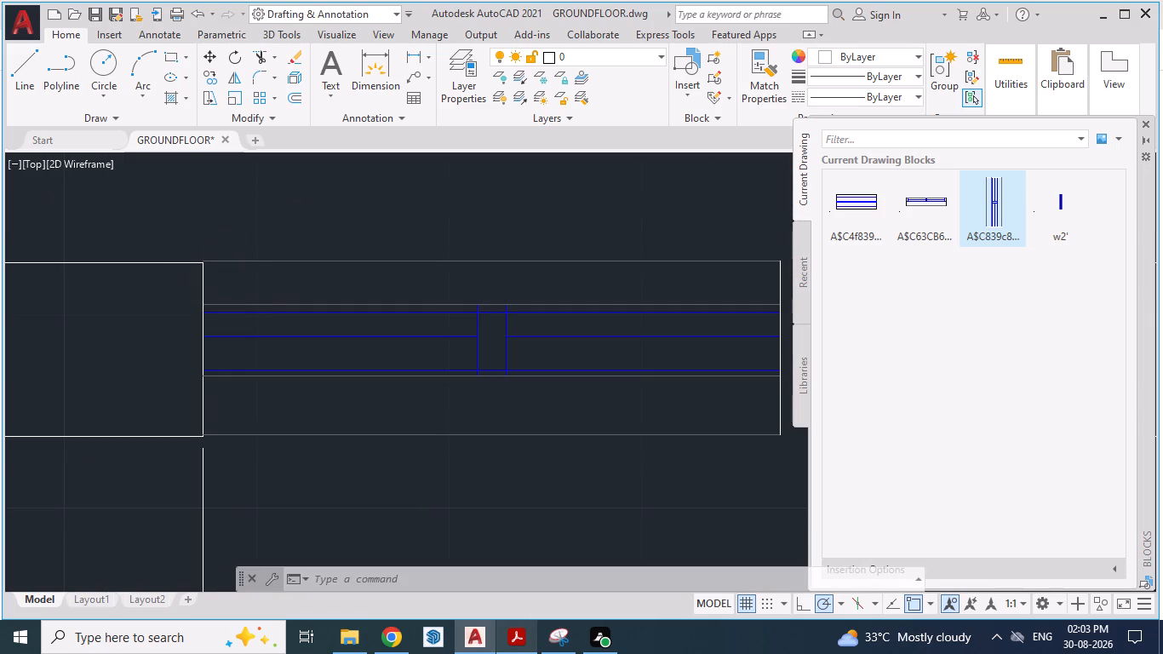
scroll(236, 259, up, 1)
click(272, 271)
click(267, 264)
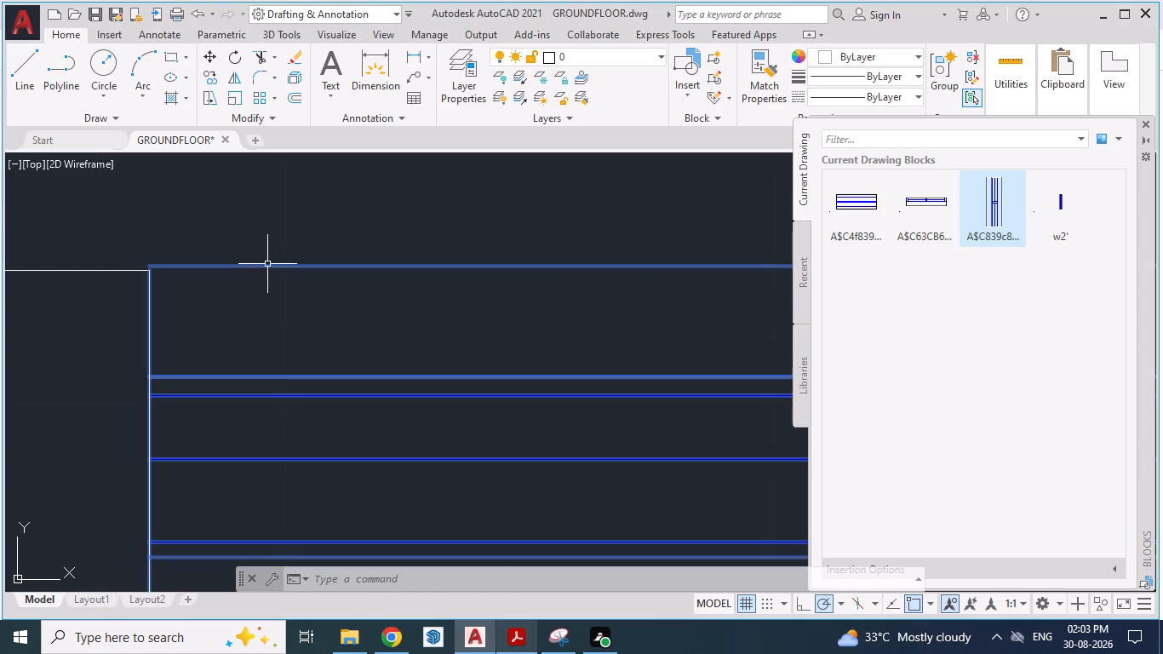
key(m)
key(Return)
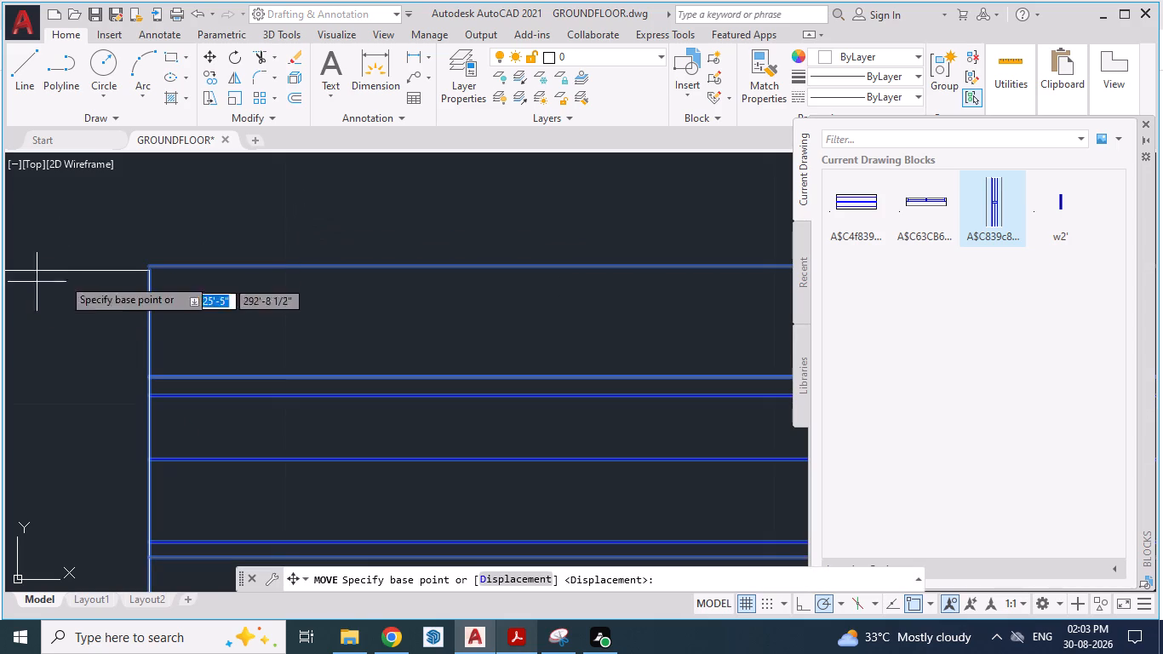
scroll(112, 268, up, 2)
drag(200, 267, 194, 281)
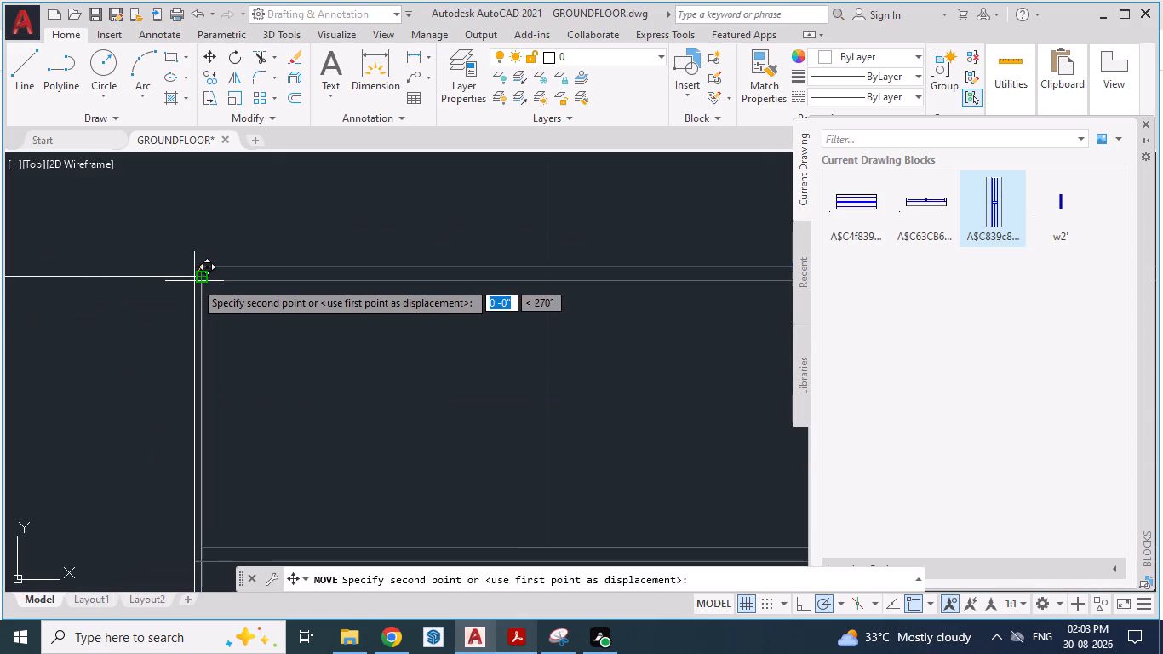
drag(194, 281, 197, 281)
click(197, 281)
scroll(169, 238, down, 3)
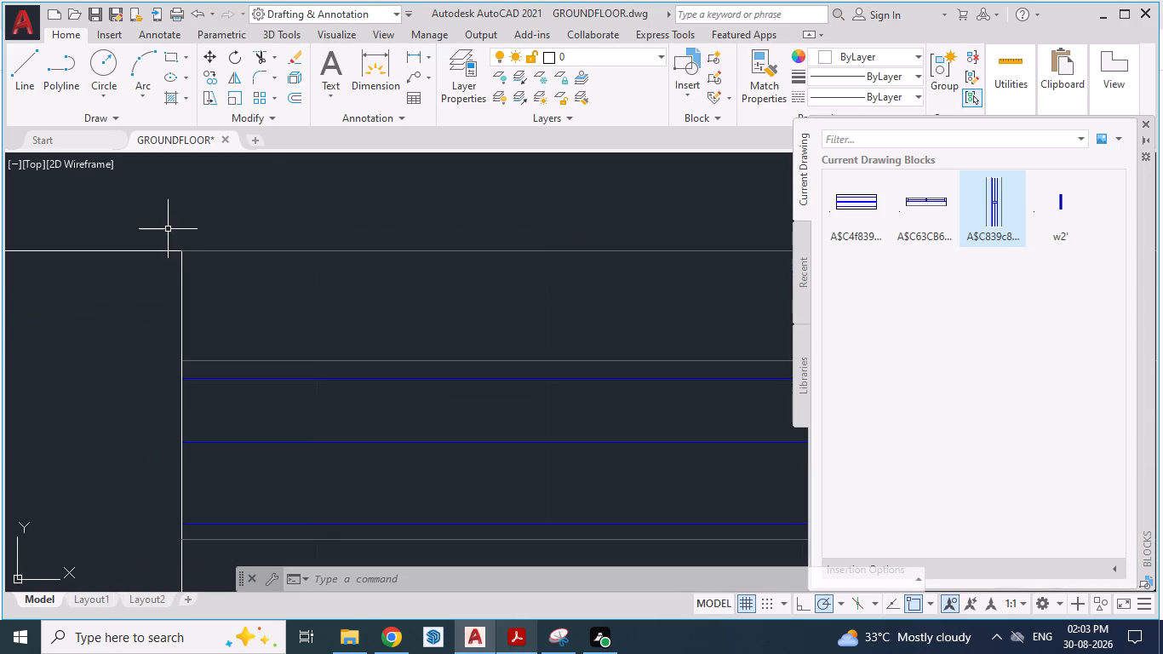
Scale the window block by reference from its upper corner at the jamb, using its own length as reference, up to the opposite jamb.
scroll(168, 229, down, 3)
scroll(389, 327, up, 1)
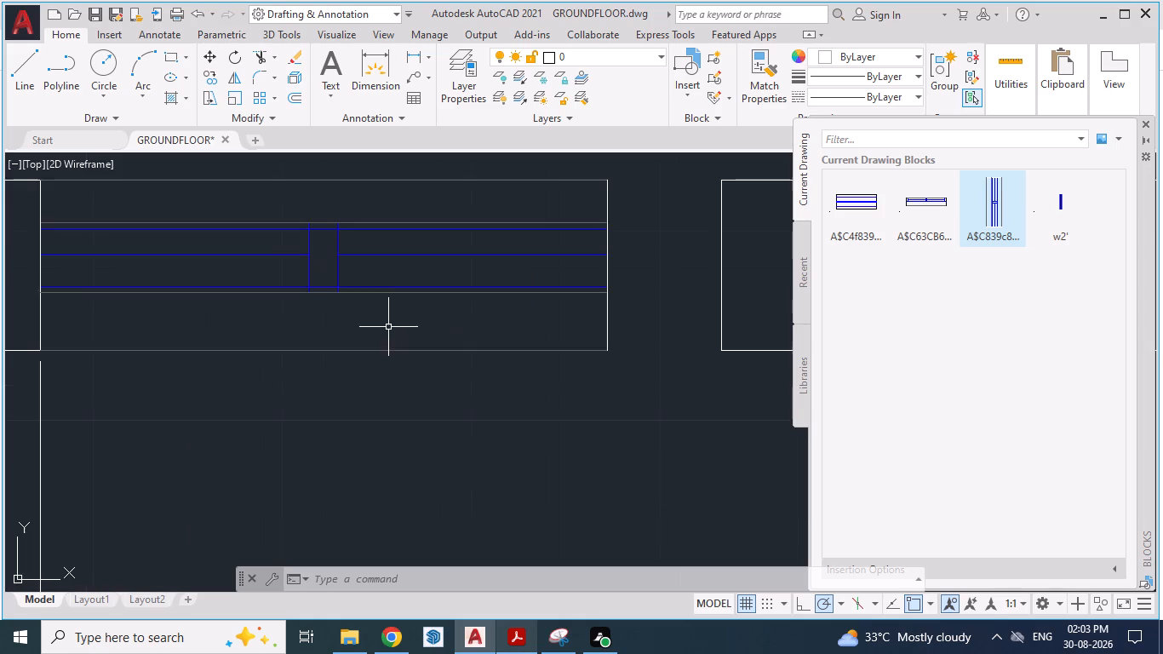
click(373, 351)
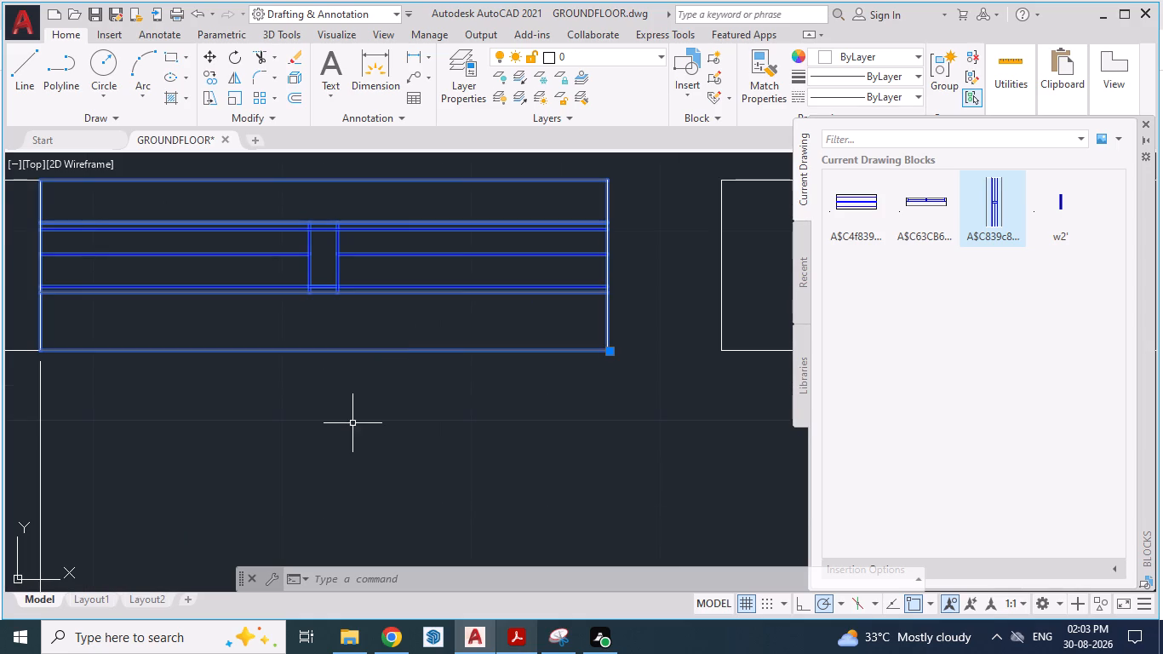
text(SCA)
key(Return)
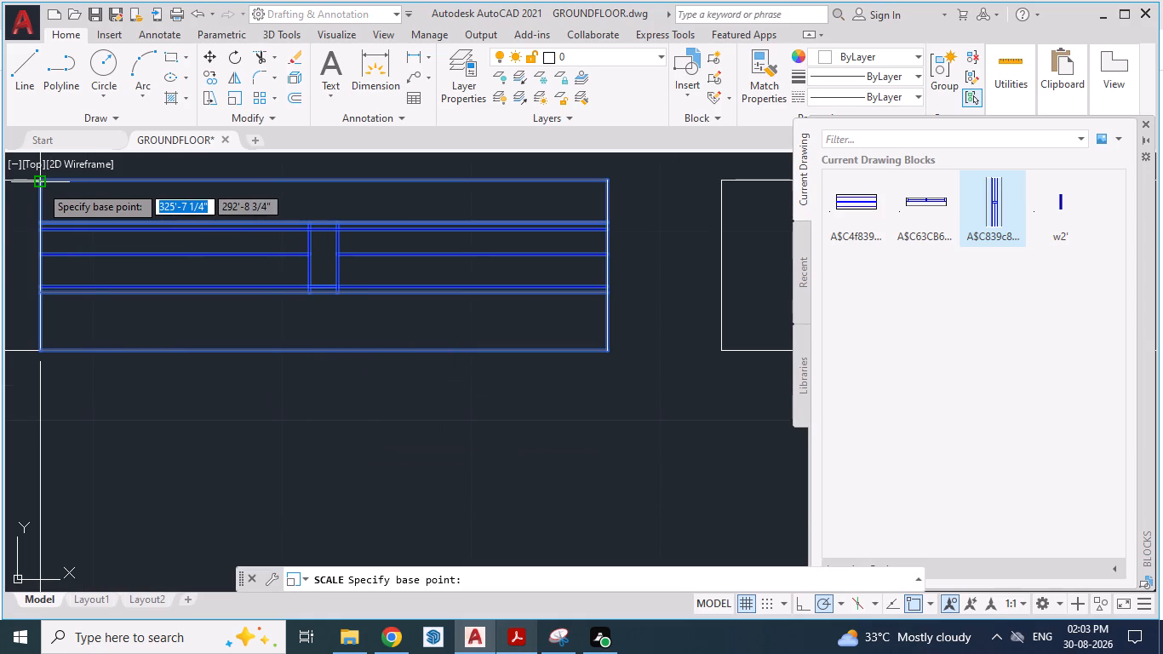
drag(40, 185, 95, 206)
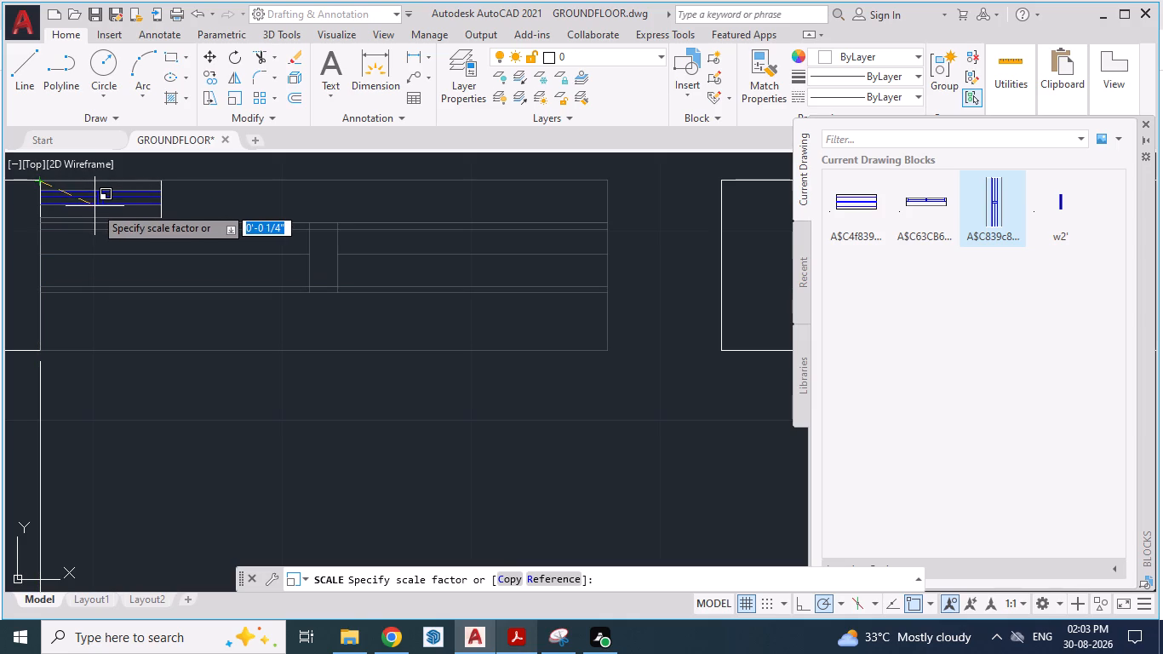
text(REF)
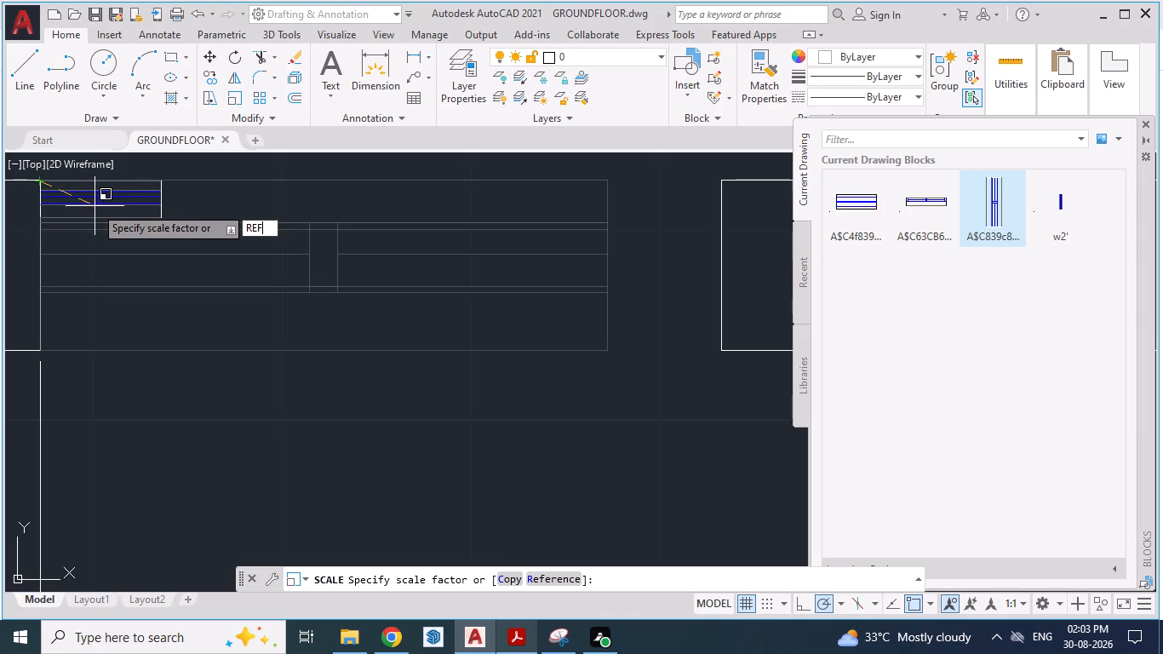
key(Return)
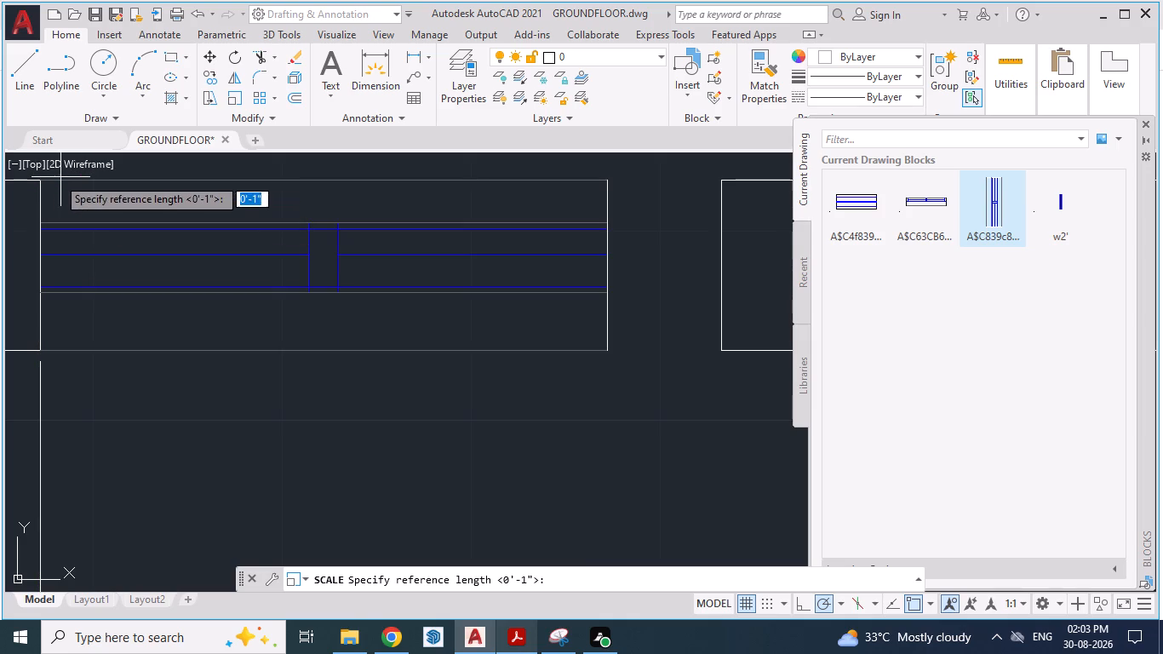
click(43, 181)
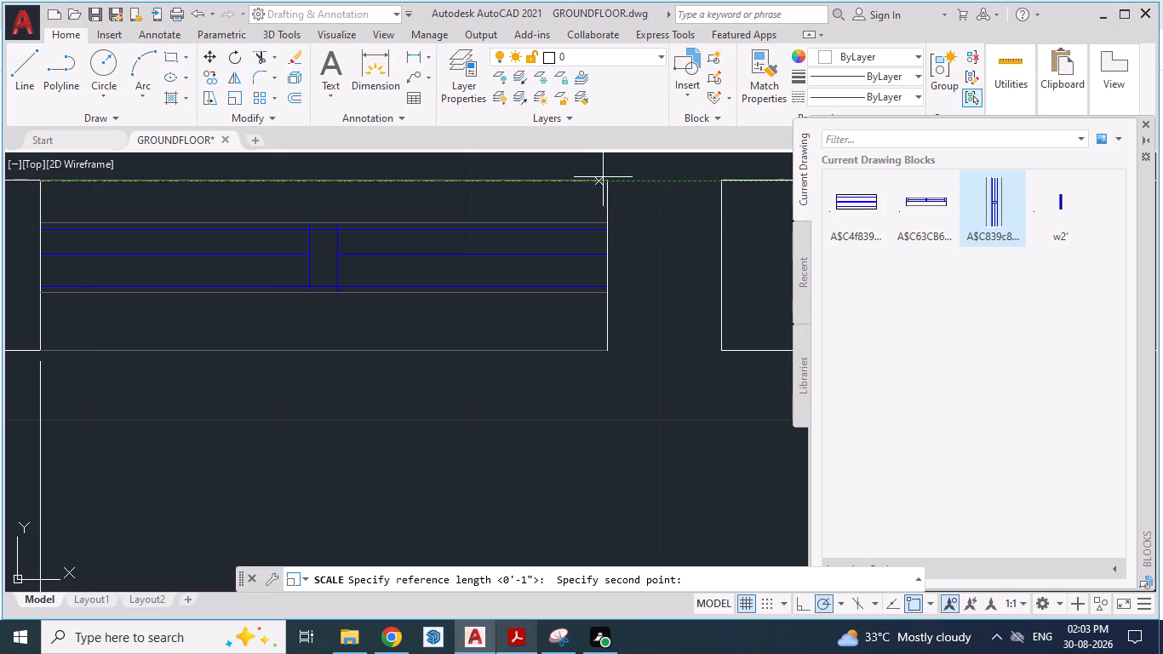
click(613, 179)
scroll(558, 194, down, 1)
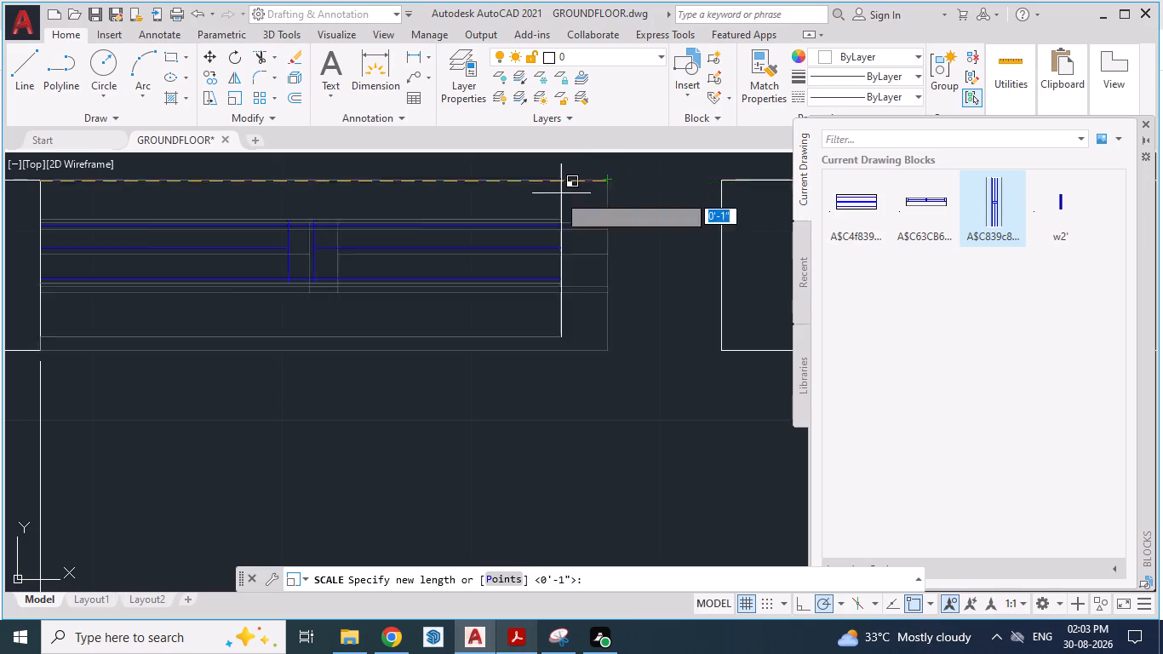
click(659, 191)
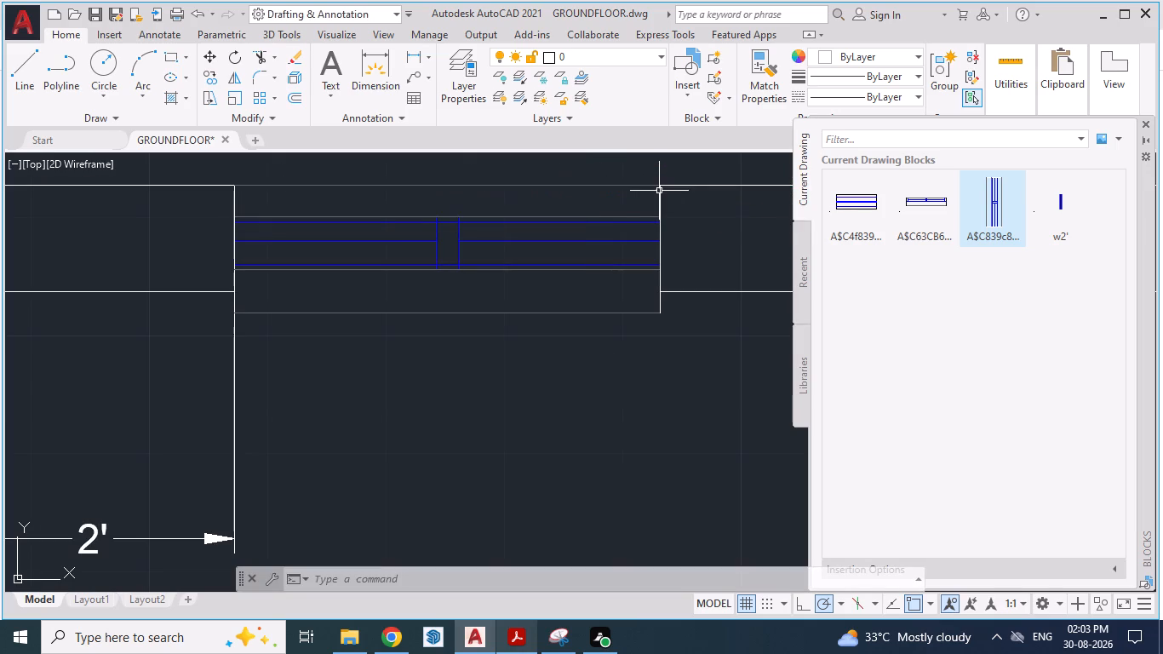
scroll(583, 199, up, 1)
scroll(570, 204, down, 1)
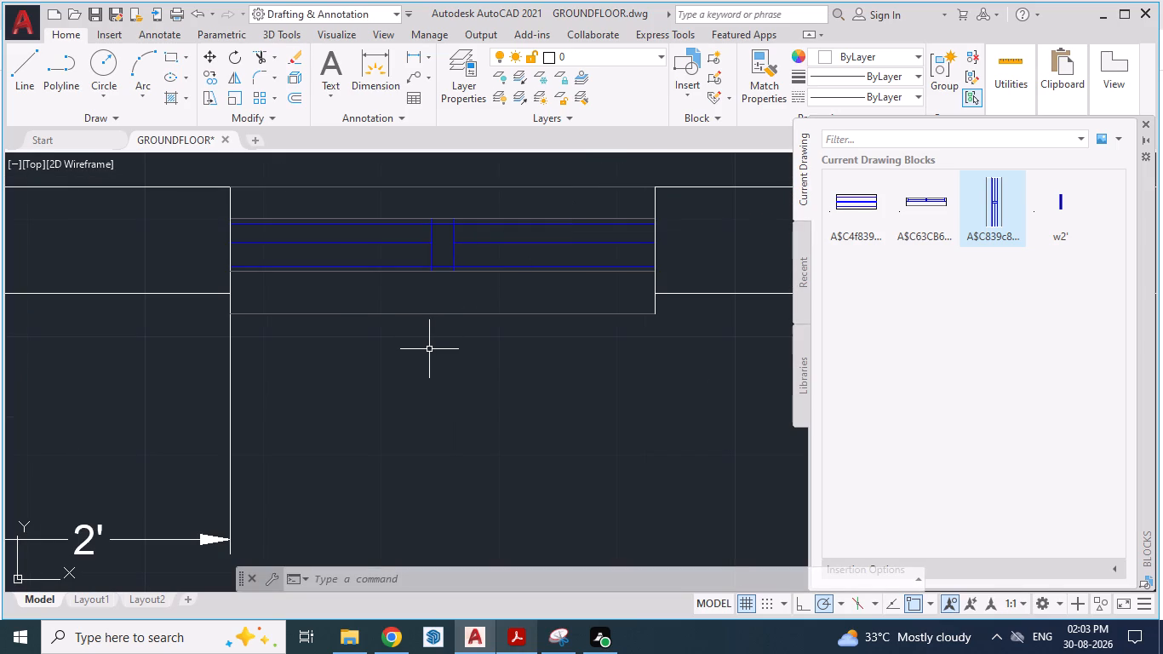
key(Escape)
key(Escape)
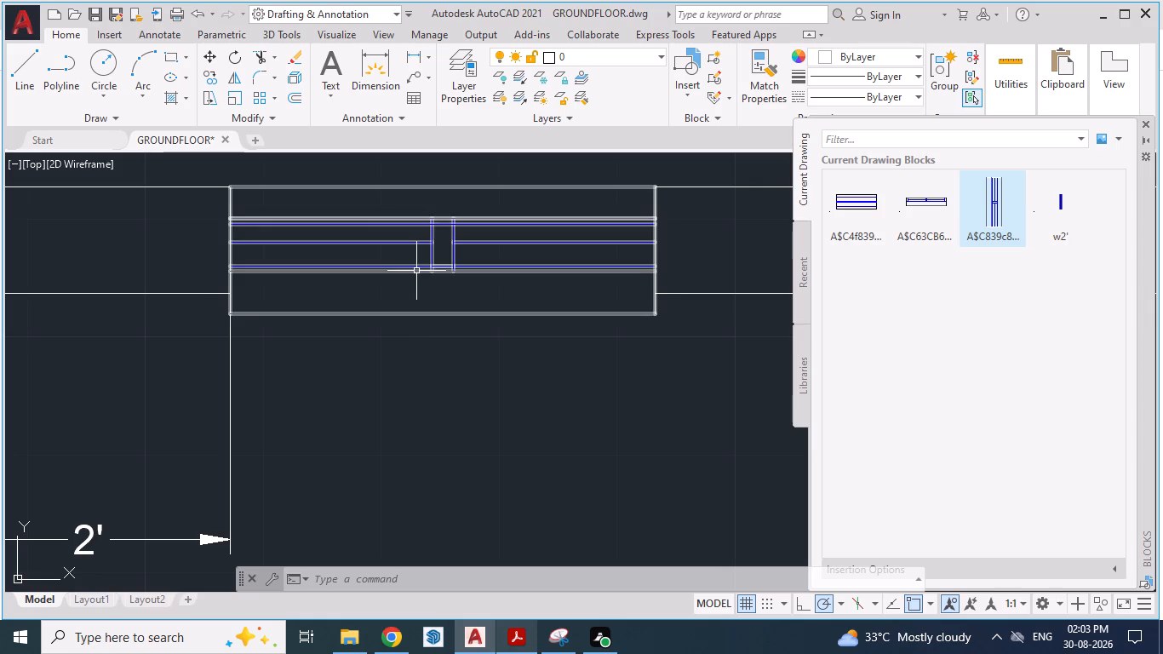
Explode the scaled window block and delete its lower outline line lying beyond the inner wall face.
click(416, 271)
text(EXPL)
key(Return)
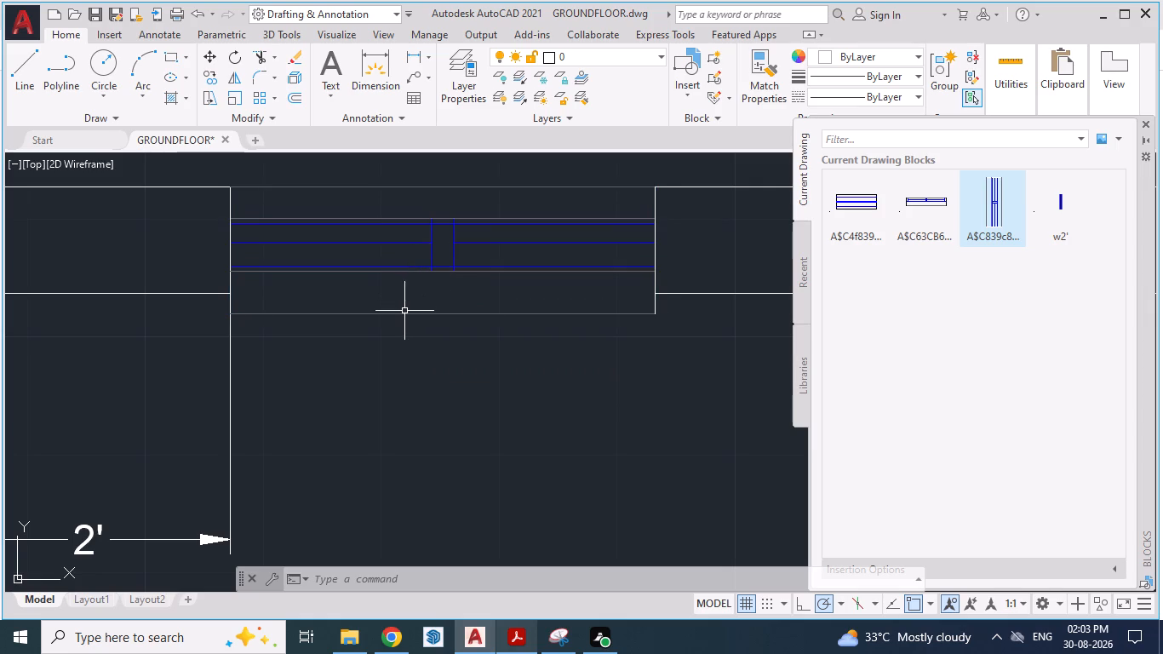
click(402, 315)
key(Delete)
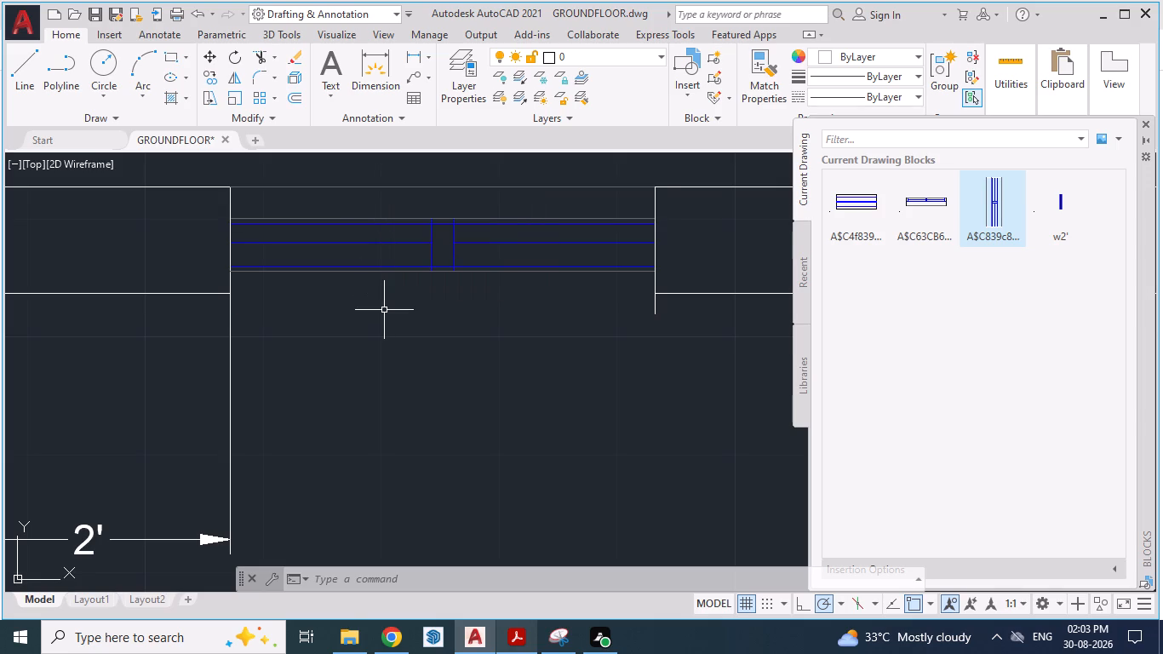
Move the window's frame and glass lines up about 1/4" to the midpoint of the jamb, centring them in the wall thickness.
click(514, 313)
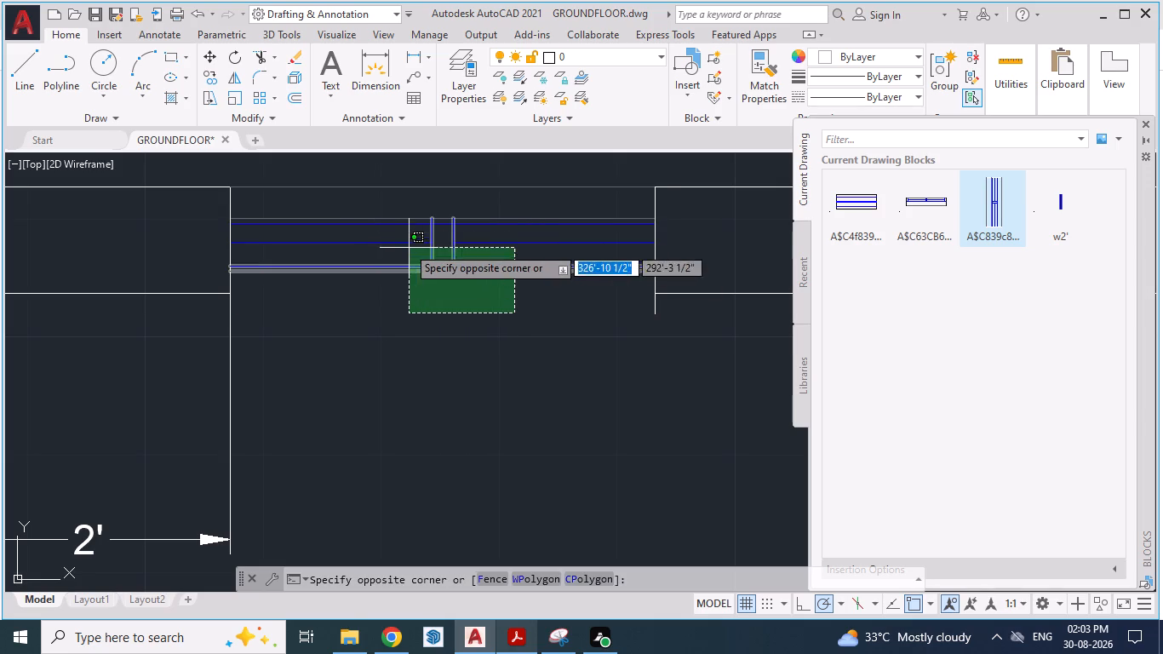
click(384, 215)
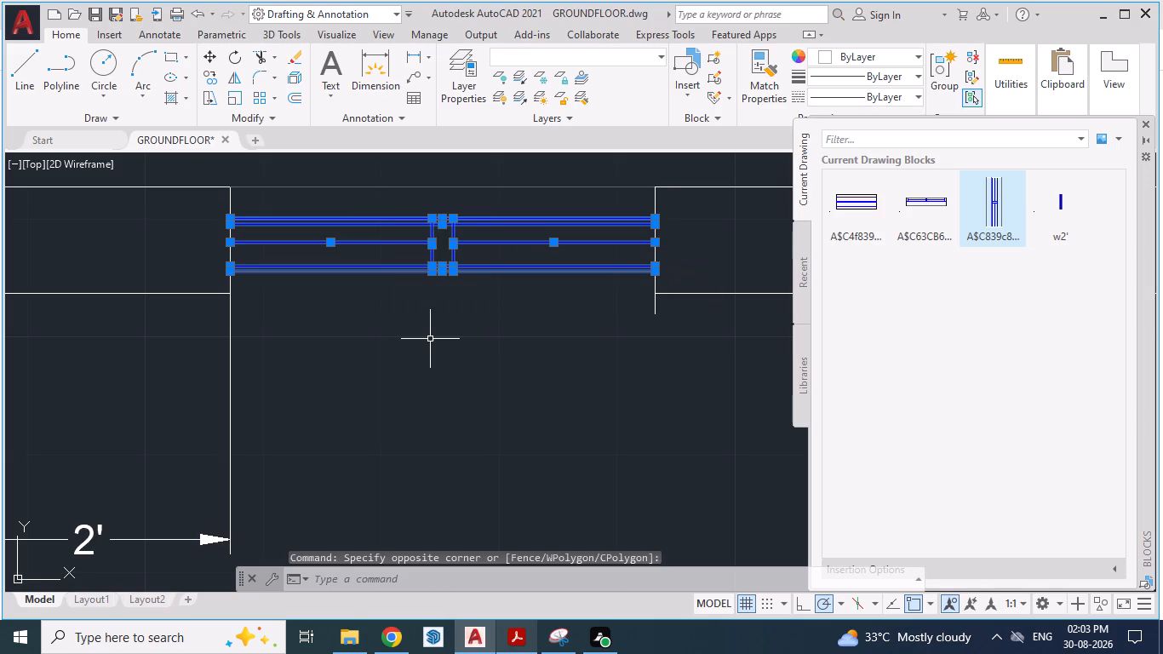
key(m)
key(Return)
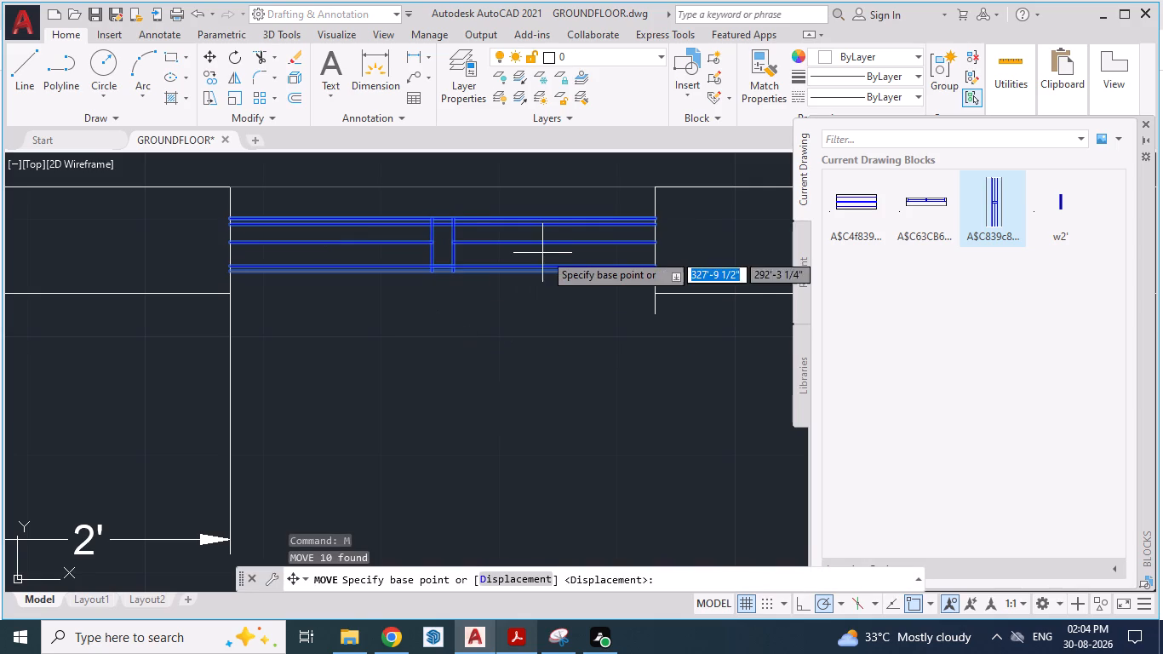
scroll(597, 242, up, 1)
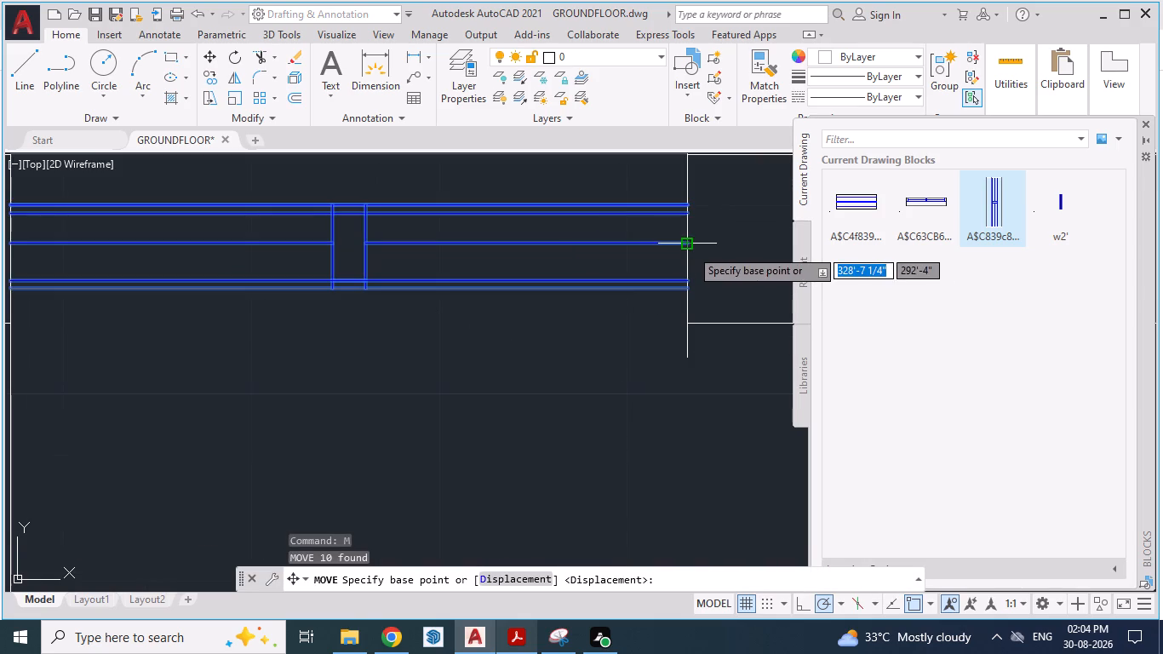
drag(690, 249, 688, 241)
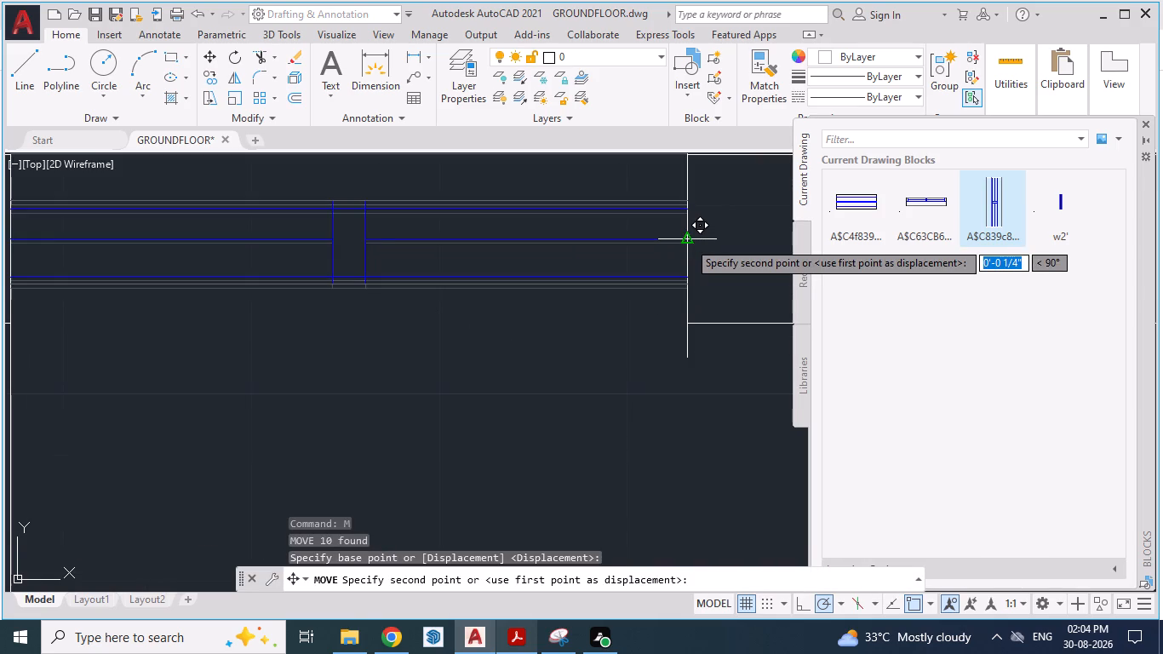
drag(688, 241, 688, 234)
click(688, 234)
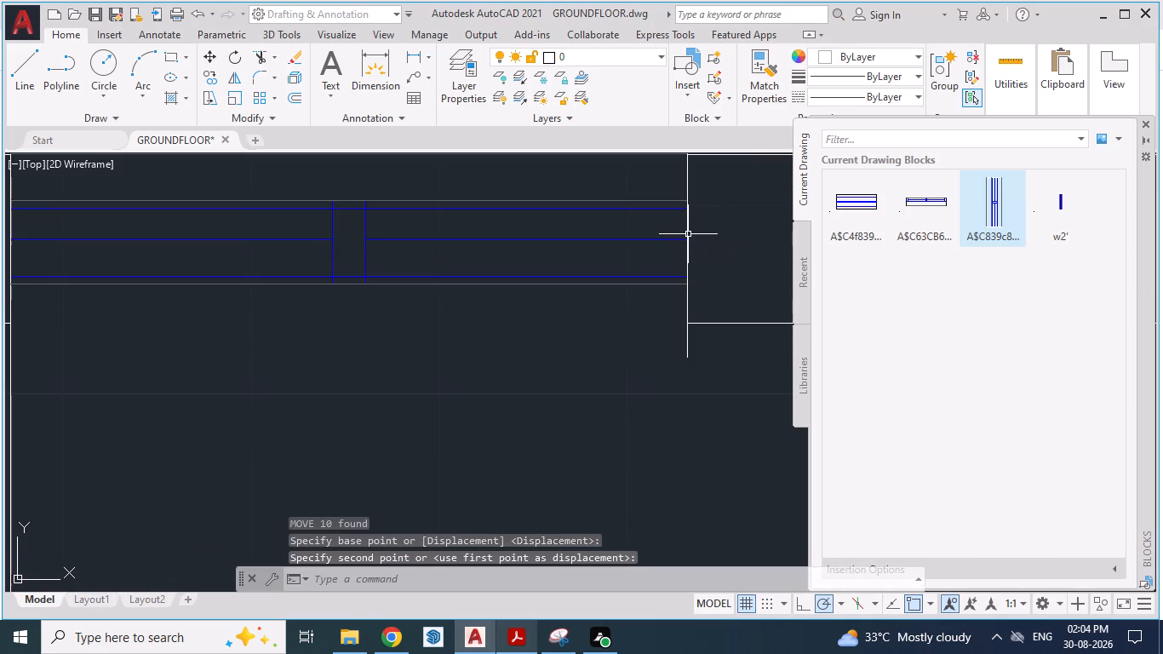
scroll(609, 335, down, 2)
scroll(595, 342, up, 1)
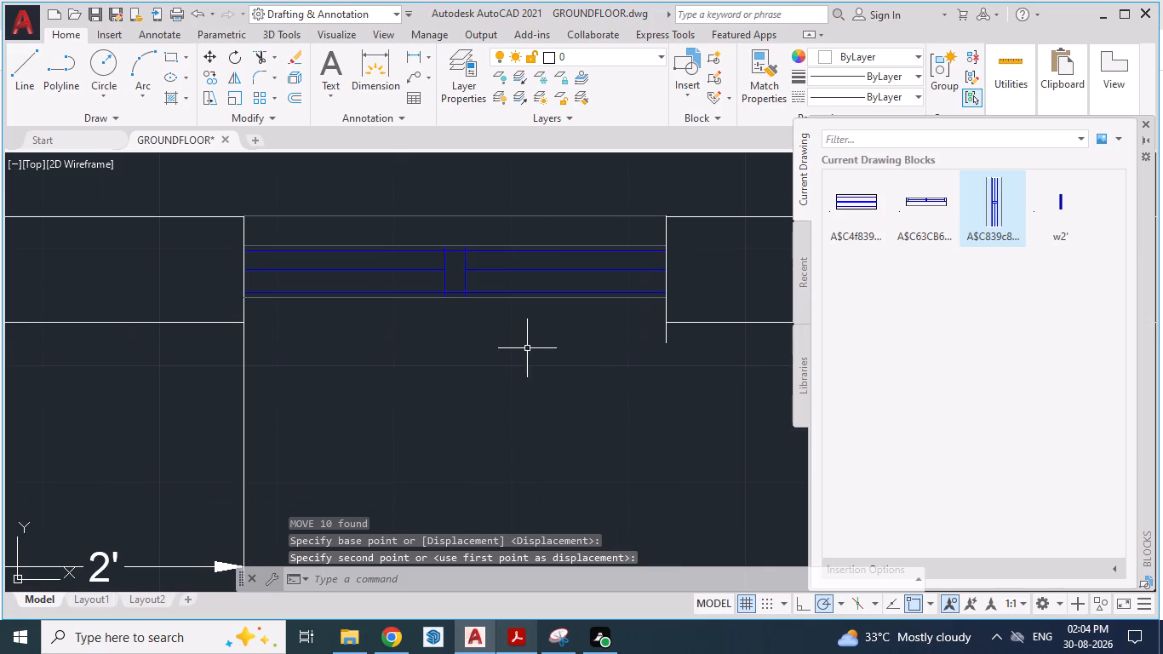
key(Escape)
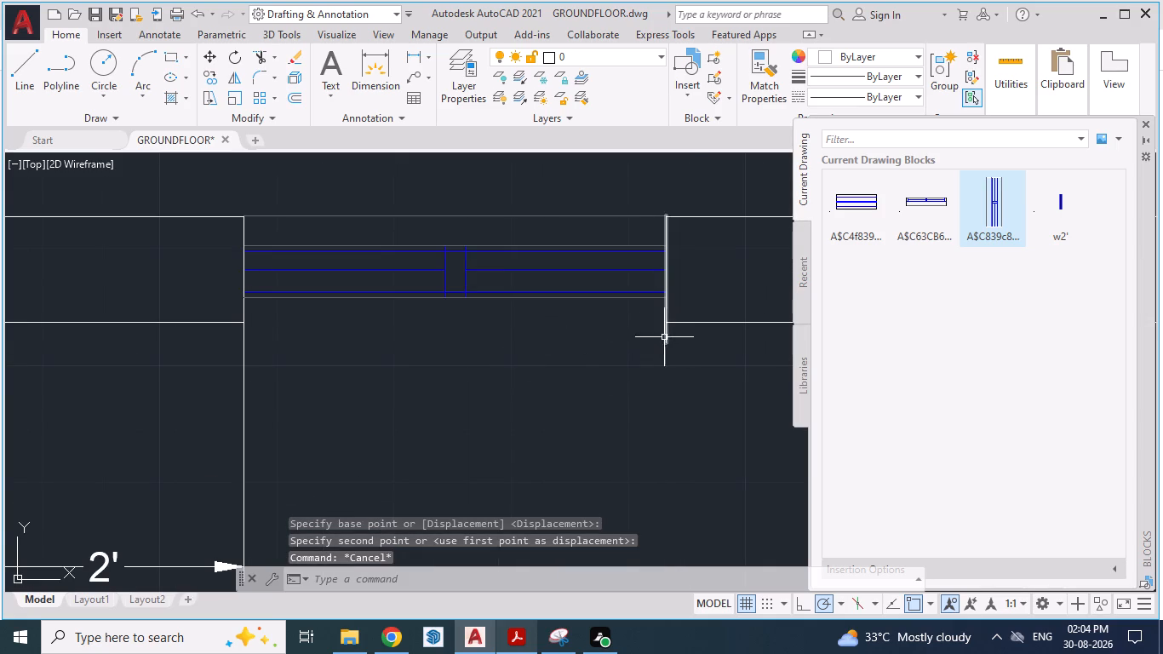
Trim the leftover window end line where it projects past the inner wall face at the far jamb.
scroll(616, 367, up, 1)
text(TR)
key(Return)
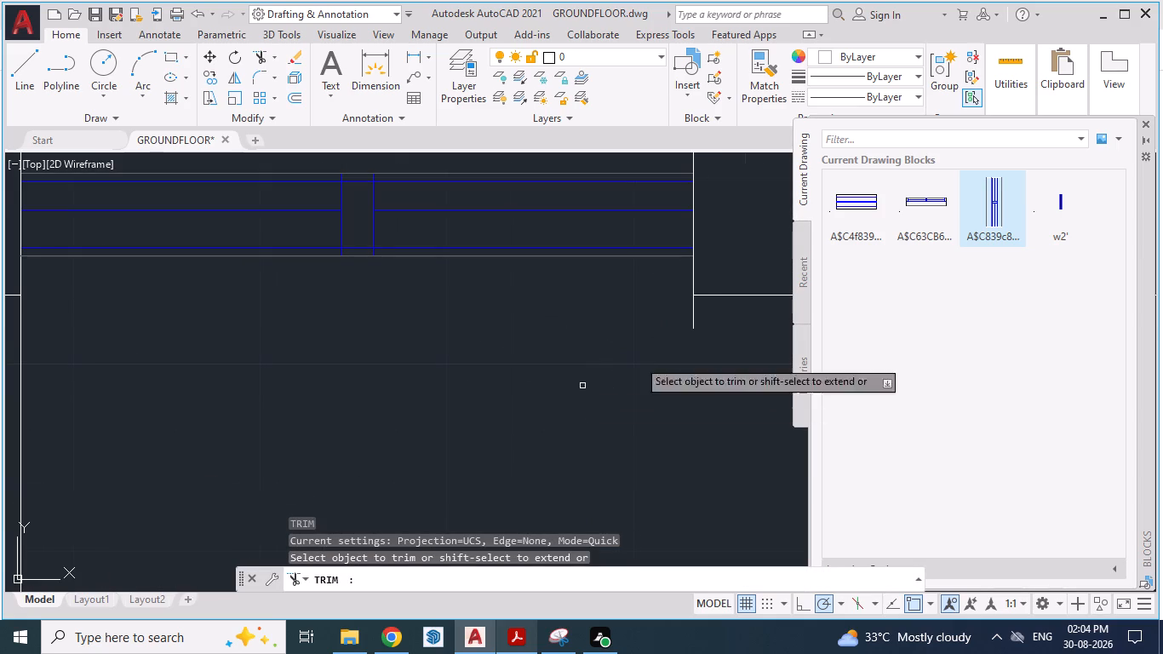
click(694, 323)
scroll(619, 336, down, 2)
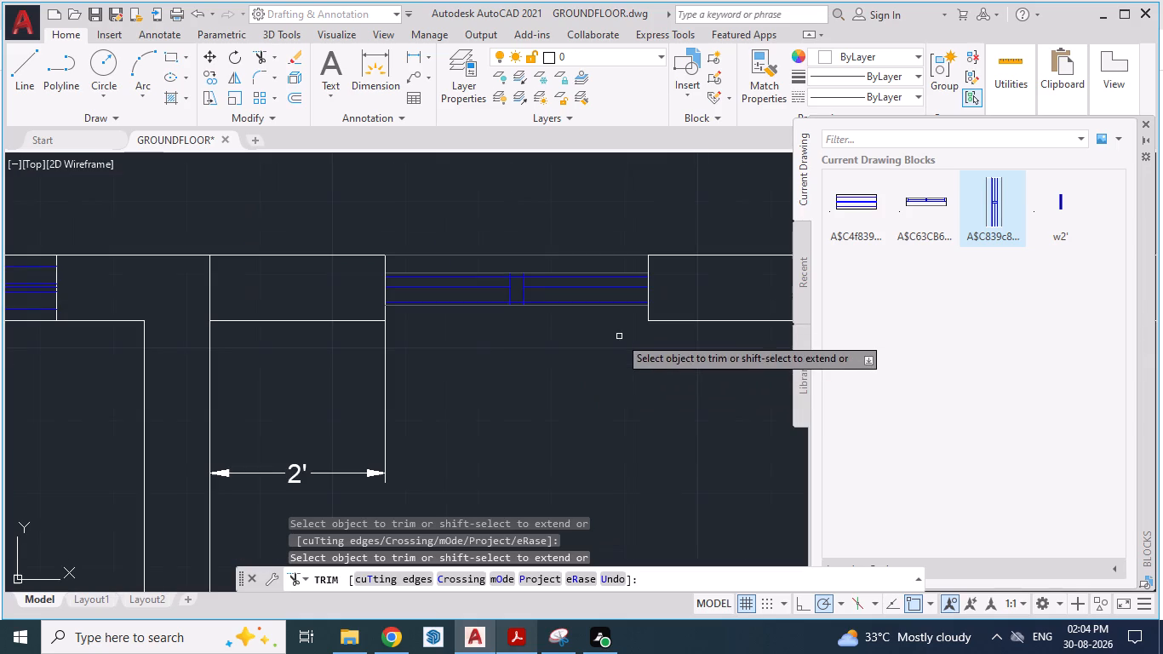
key(Escape)
key(Escape)
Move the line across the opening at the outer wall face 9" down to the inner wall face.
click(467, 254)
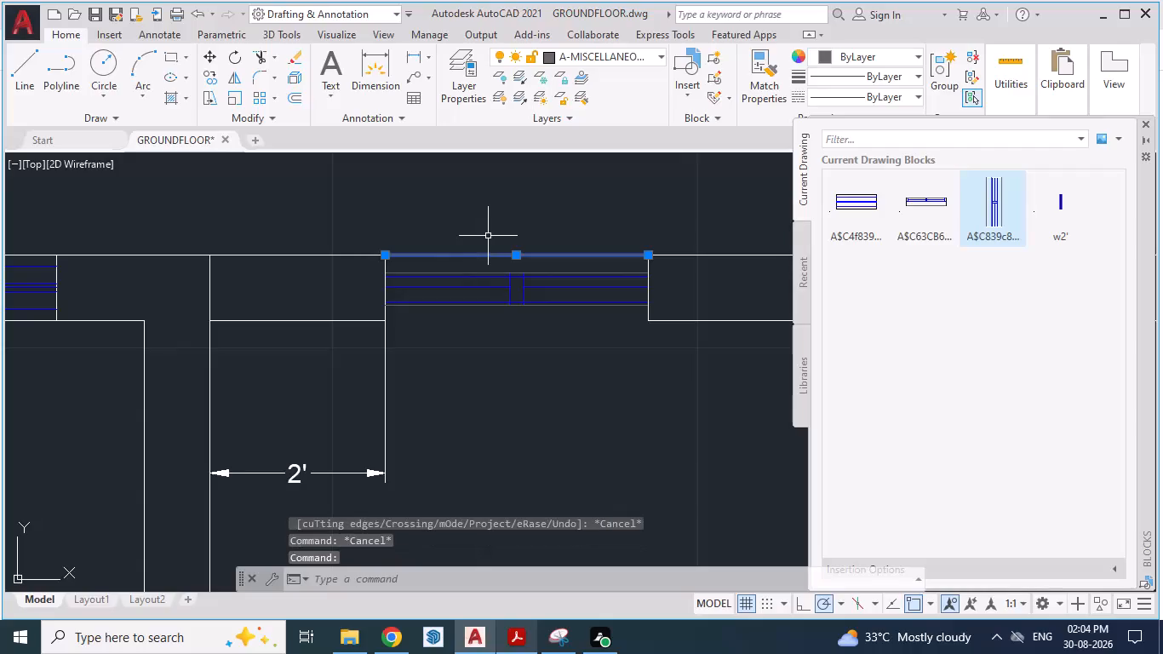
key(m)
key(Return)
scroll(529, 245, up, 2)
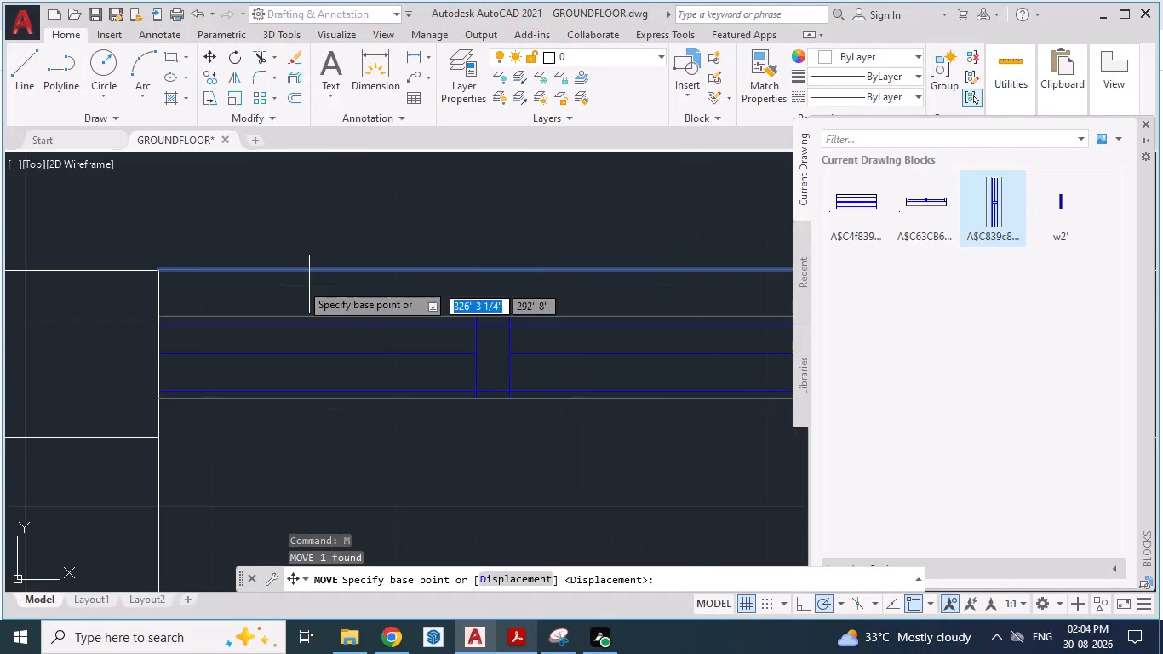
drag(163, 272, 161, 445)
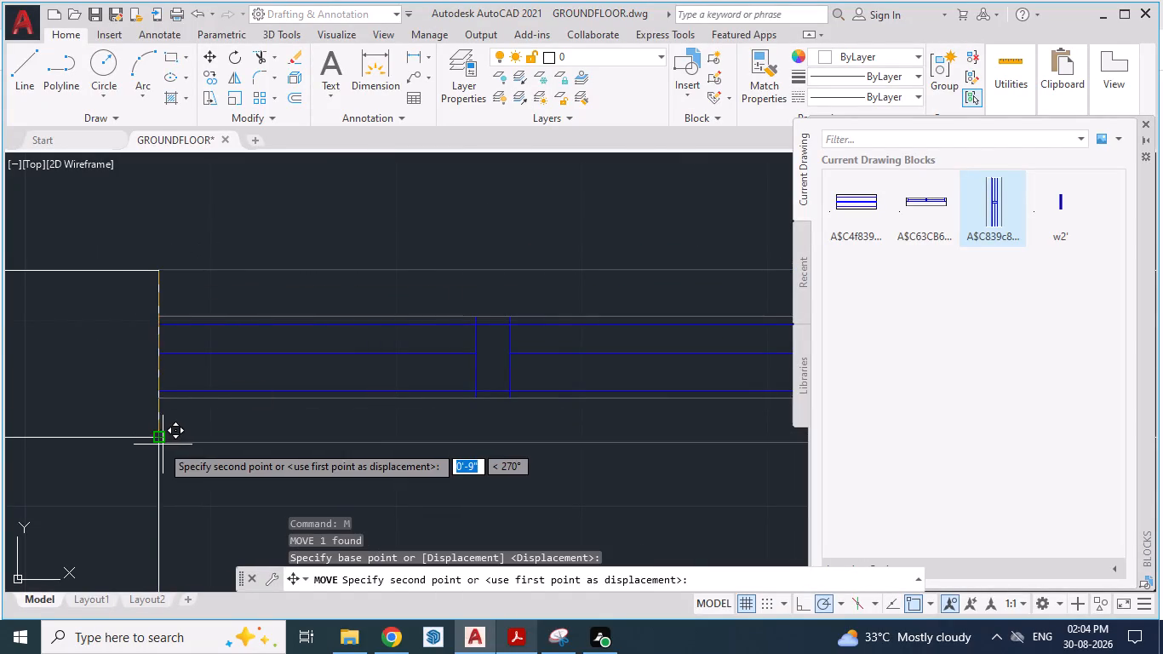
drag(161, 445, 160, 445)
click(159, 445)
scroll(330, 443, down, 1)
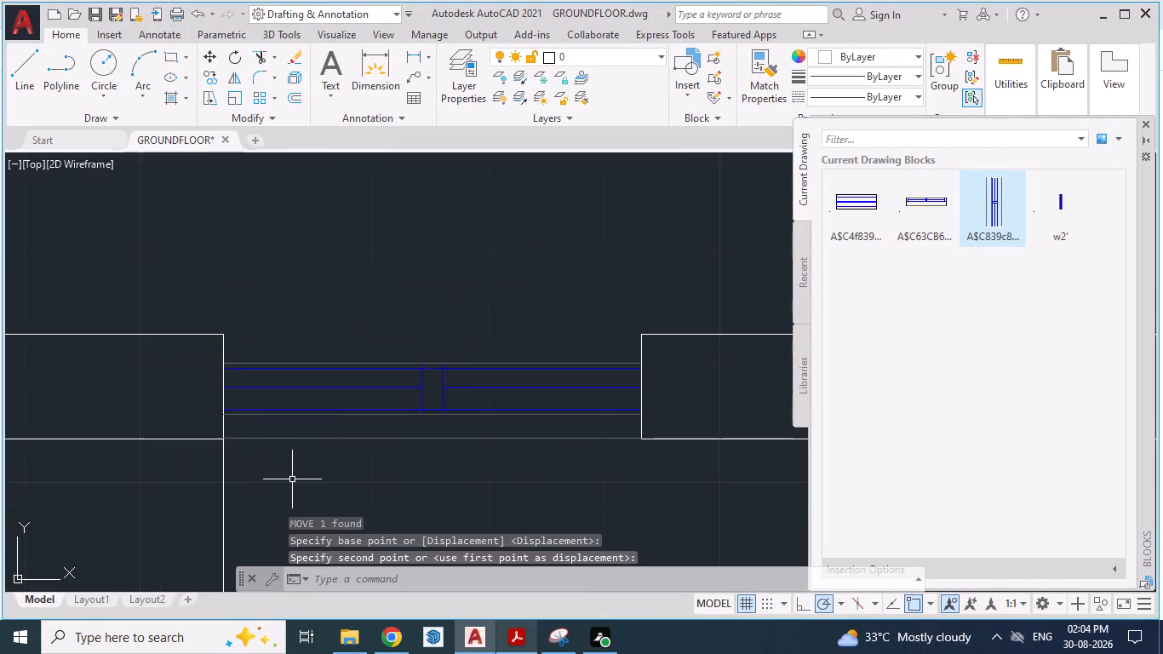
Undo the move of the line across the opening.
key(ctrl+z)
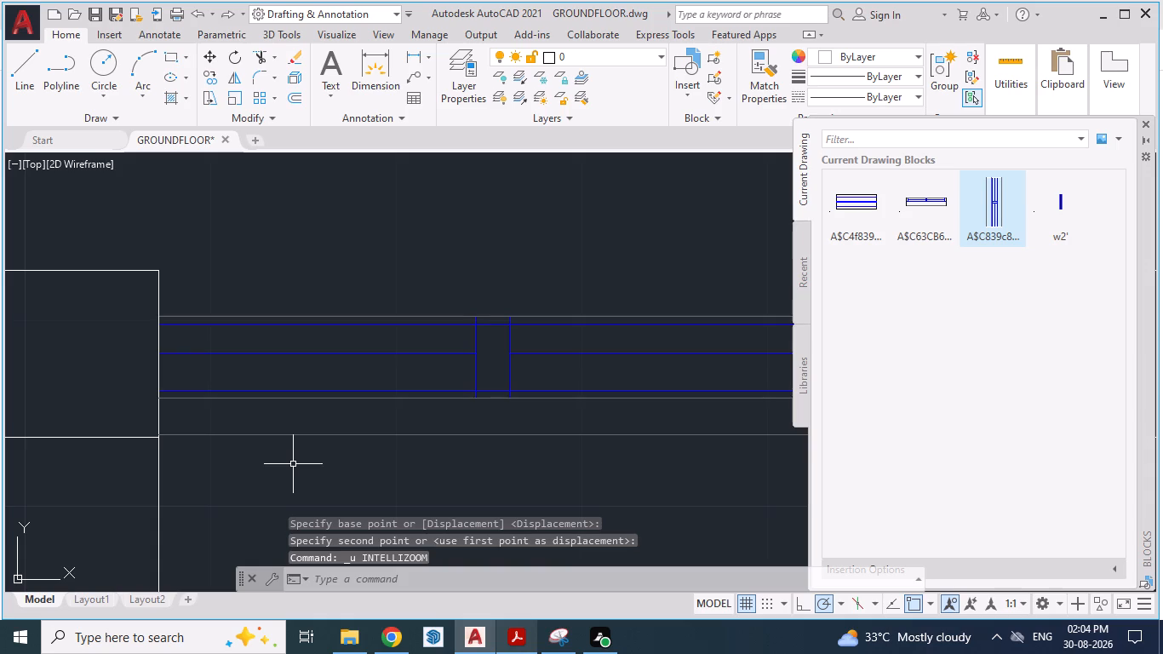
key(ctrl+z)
Copy the line across the kitchen window opening at the outer wall face and paste it at the inner wall face.
scroll(456, 278, up, 1)
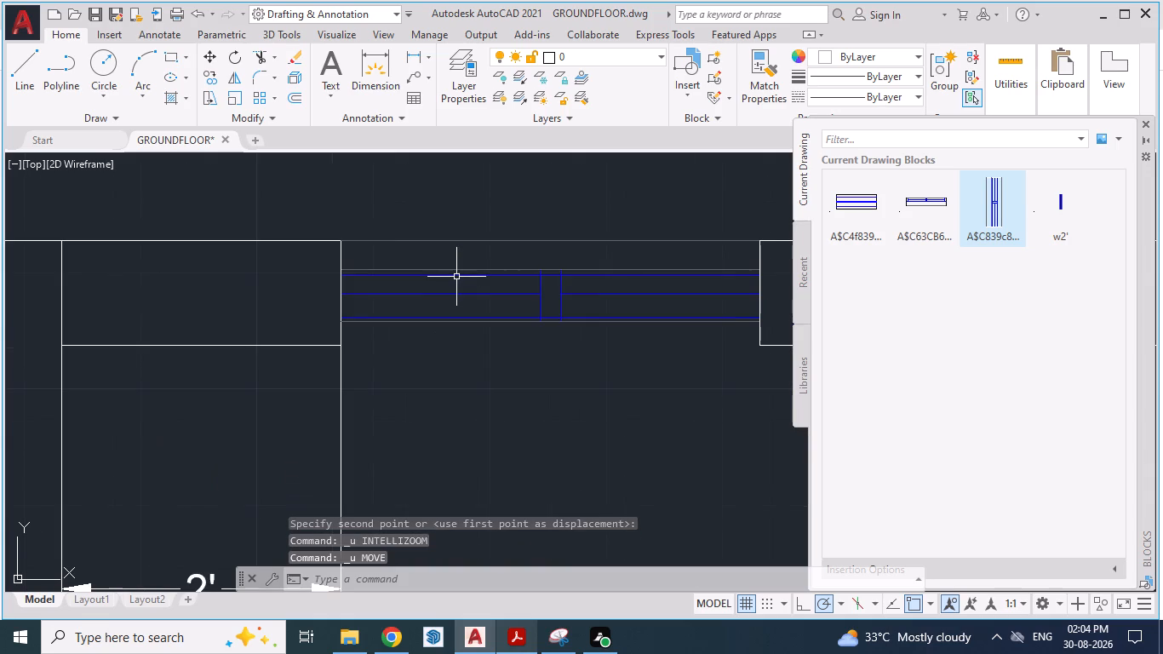
click(416, 241)
key(ctrl+c)
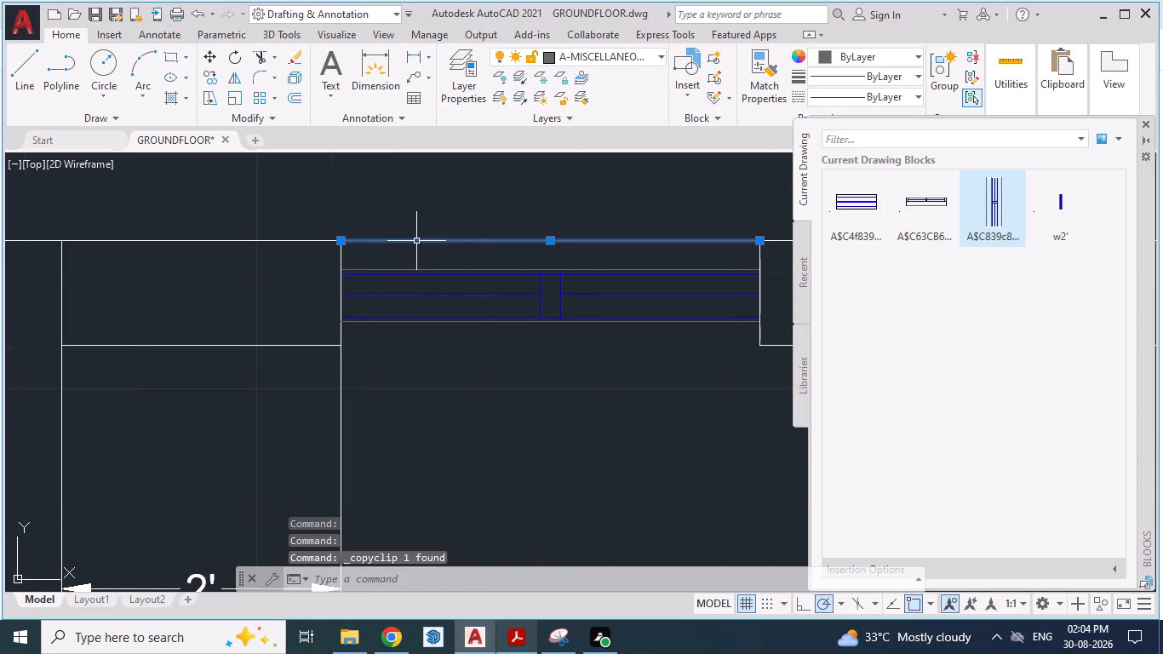
key(ctrl+v)
scroll(342, 346, up, 1)
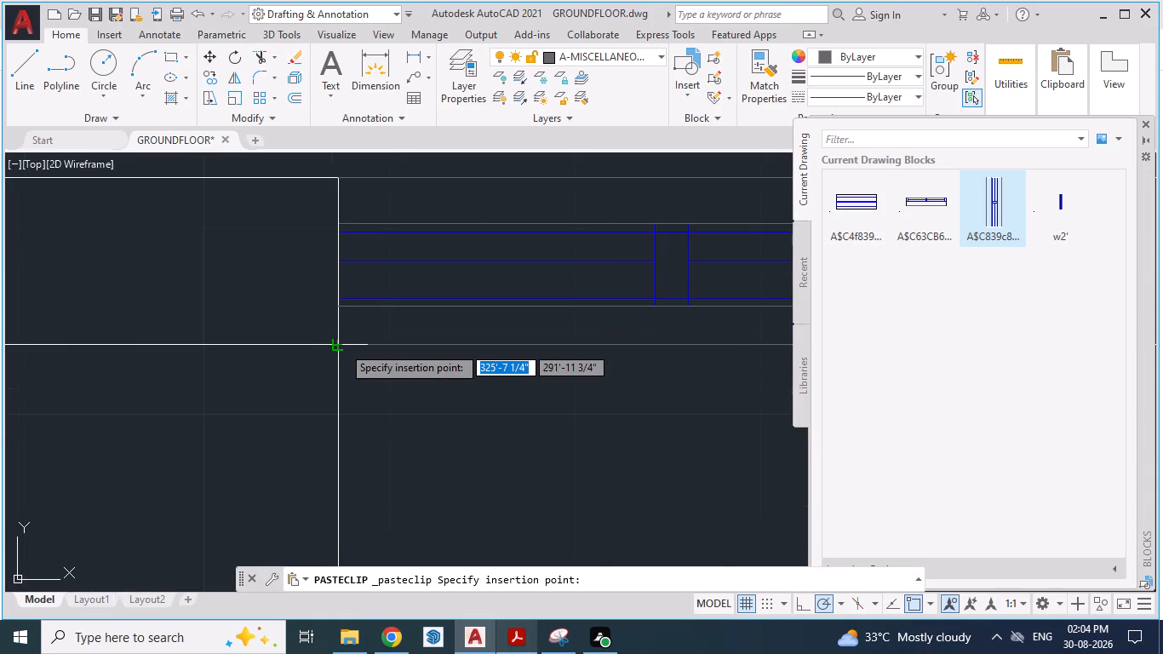
click(342, 346)
scroll(399, 411, down, 1)
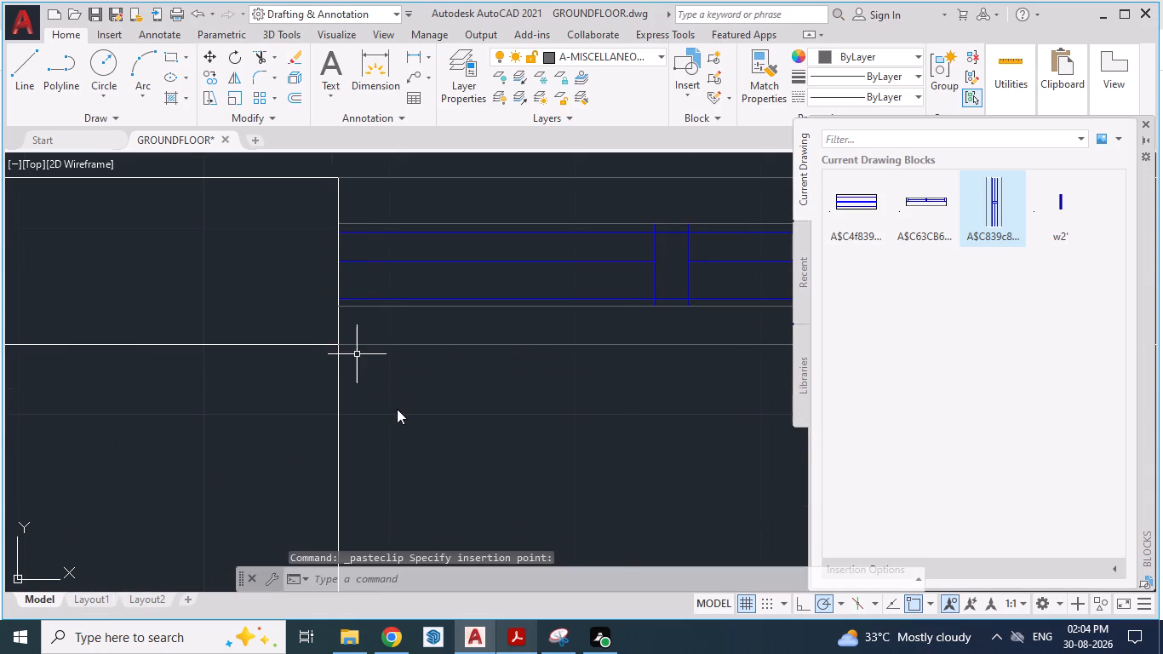
scroll(397, 407, down, 2)
key(Escape)
key(Escape)
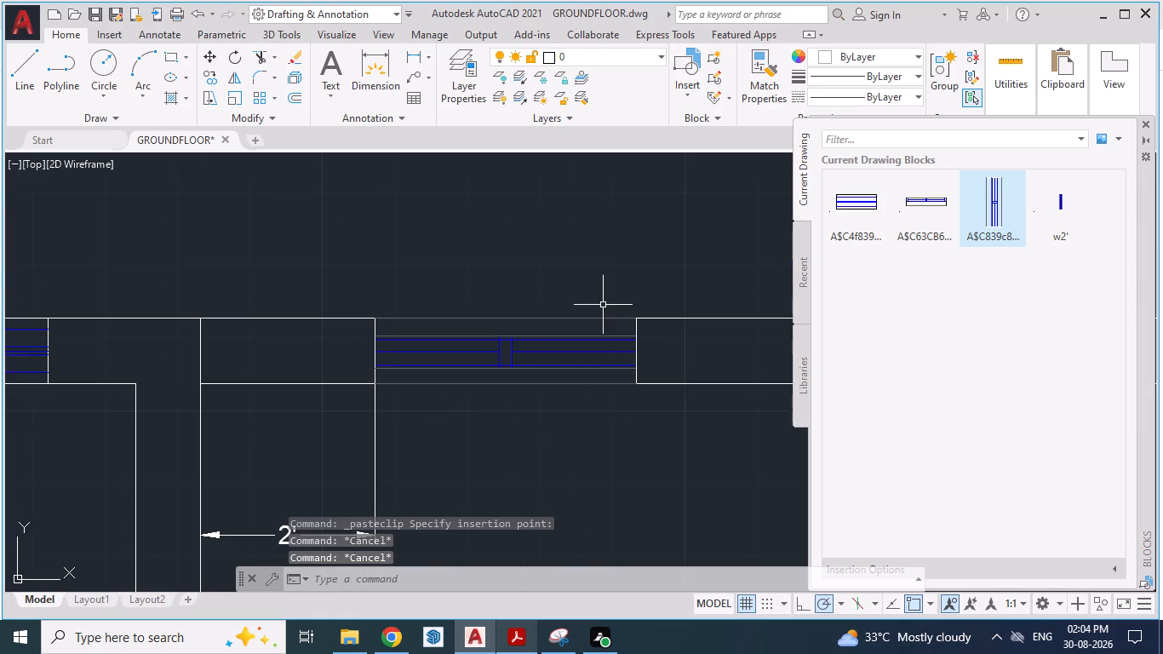
Group all the lines of the kitchen's rear window, including both wall face lines across the opening.
click(578, 274)
click(467, 410)
right_click(500, 330)
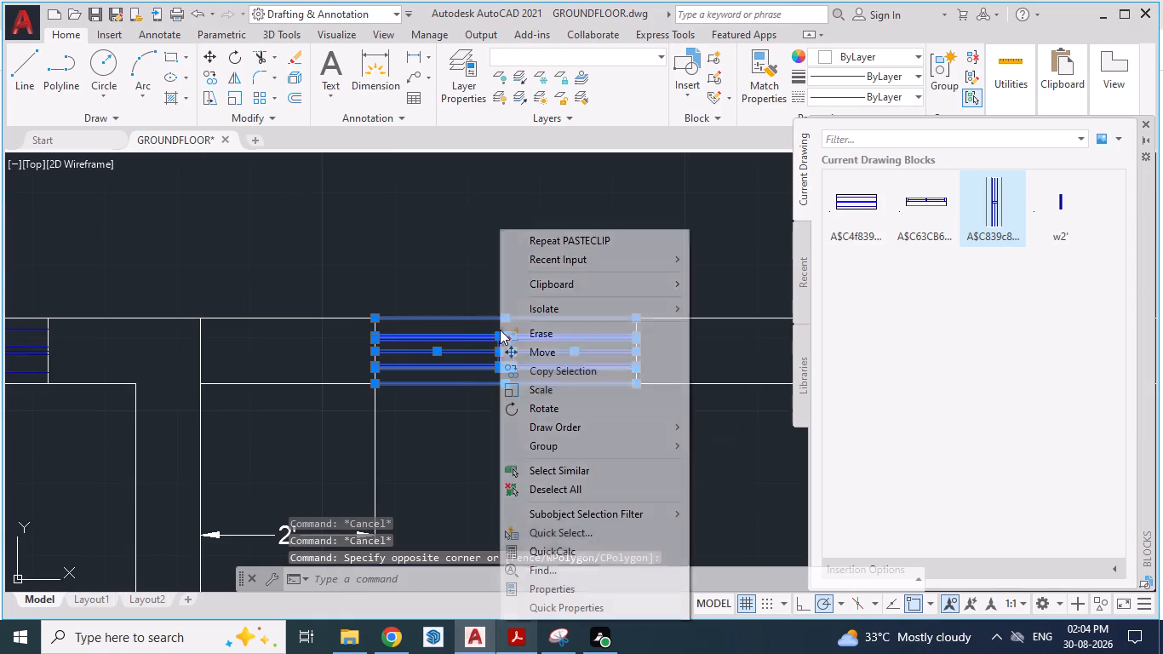
click(566, 445)
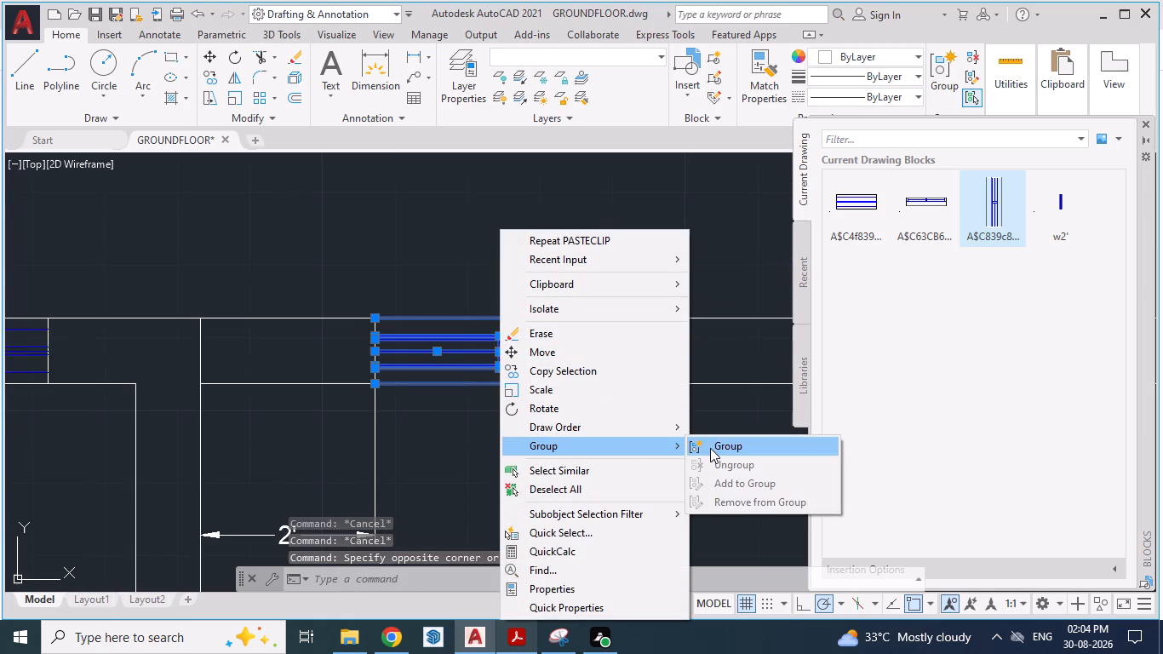
click(710, 448)
Check the PDF plan and trim the overlapping lines where the dress/bedroom wall meets the outer side wall.
scroll(350, 274, down, 2)
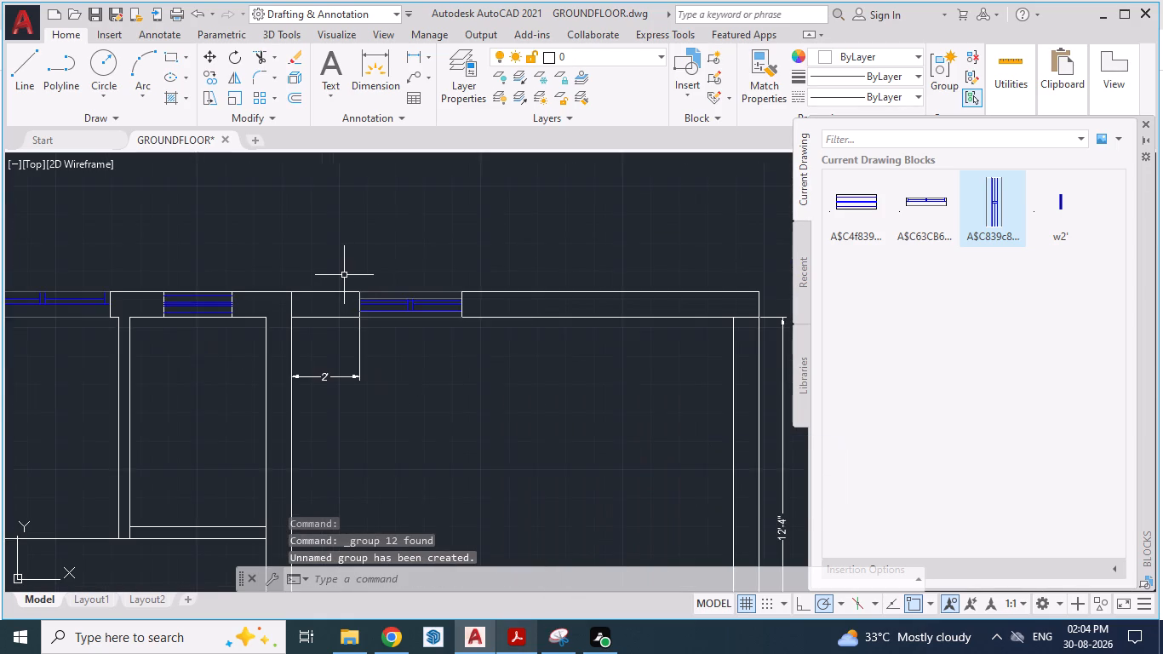
scroll(343, 276, down, 1)
key(alt+Tab)
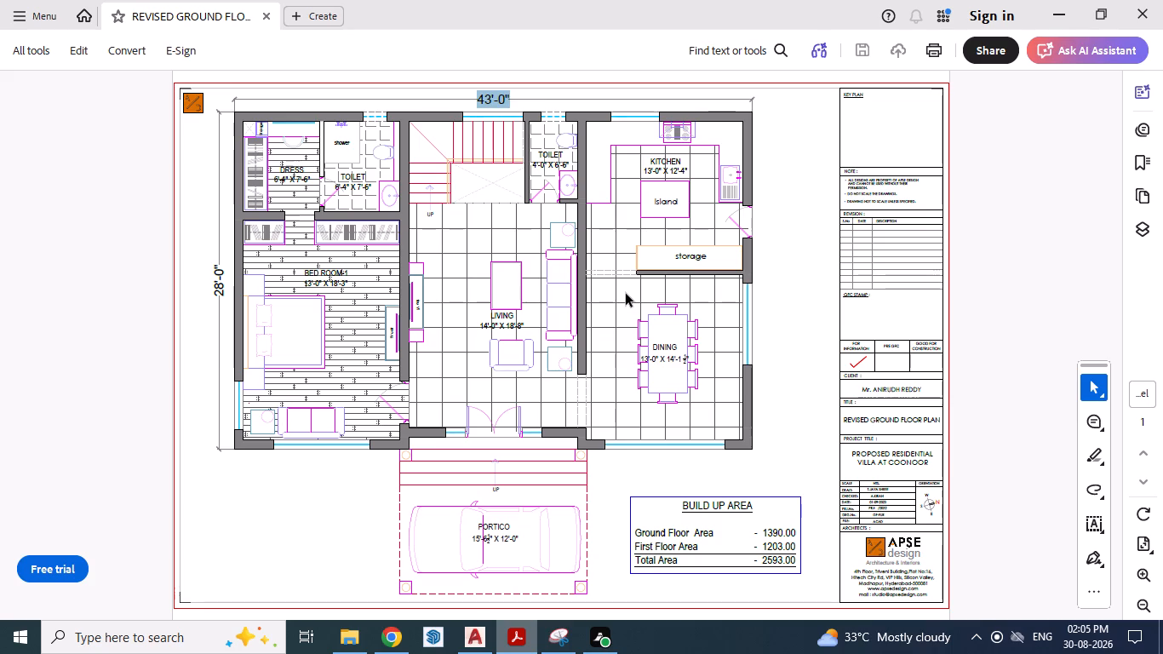
key(alt+Tab)
scroll(708, 308, down, 2)
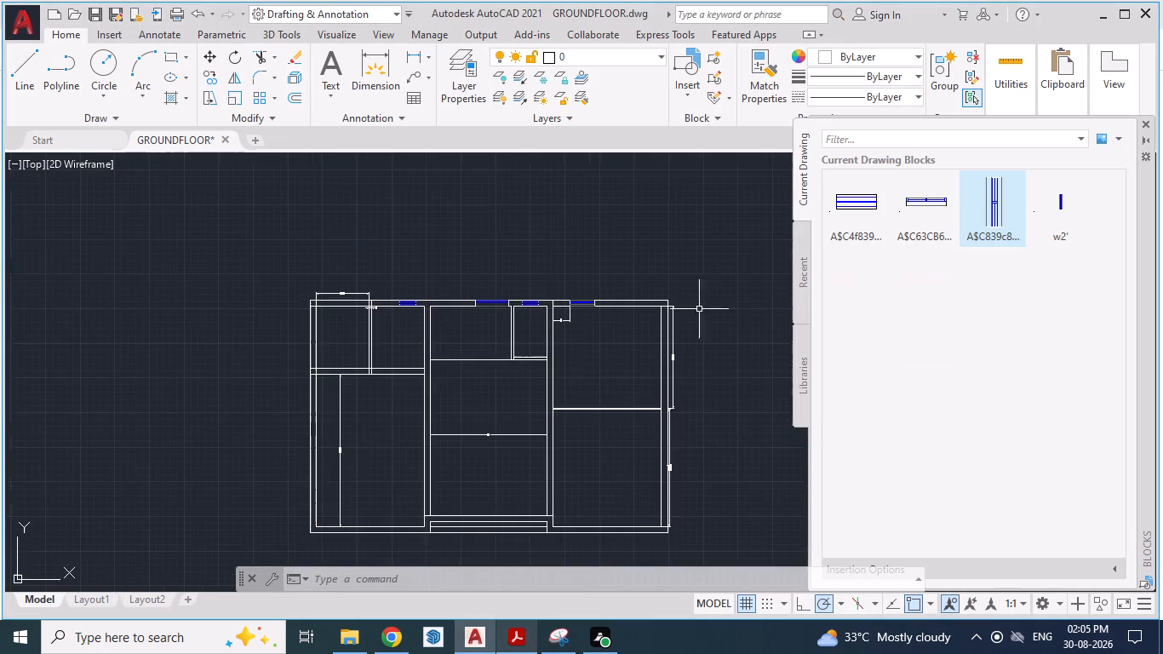
scroll(336, 382, up, 3)
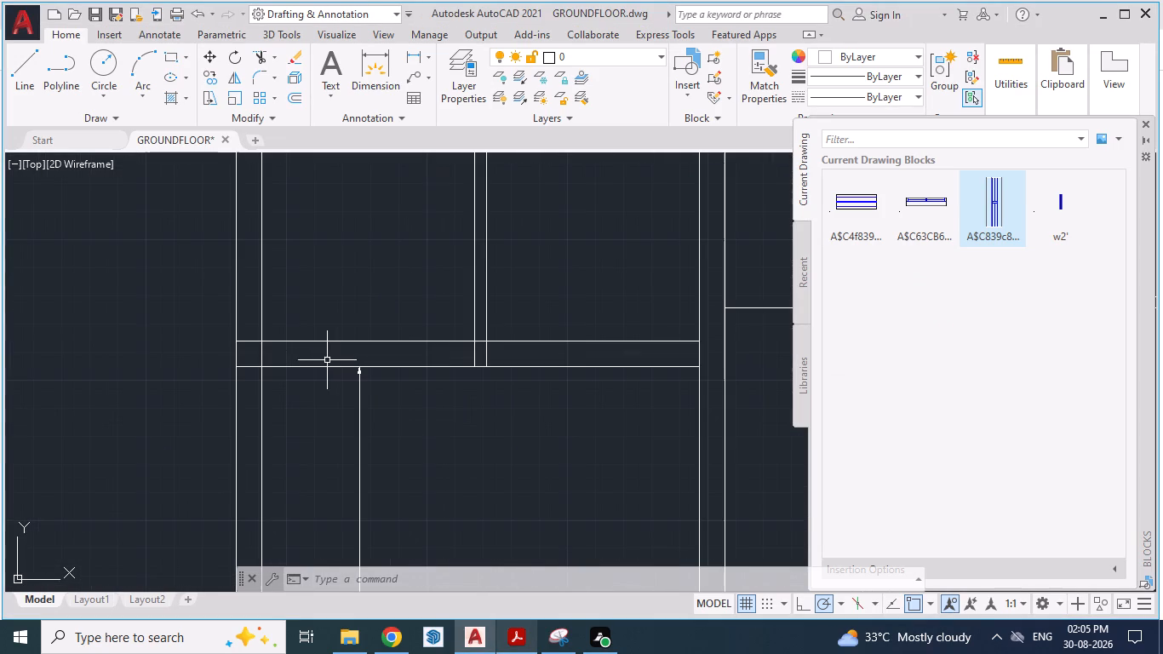
key(alt+Tab)
key(alt+Tab)
scroll(326, 359, up, 2)
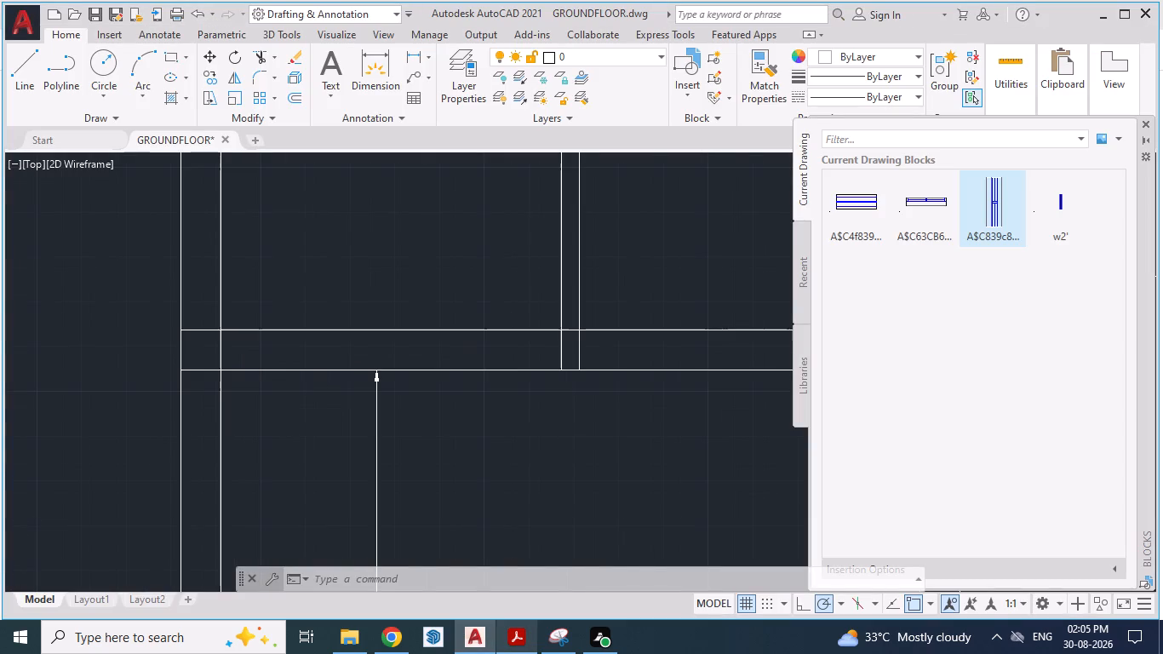
text(TR)
key(Return)
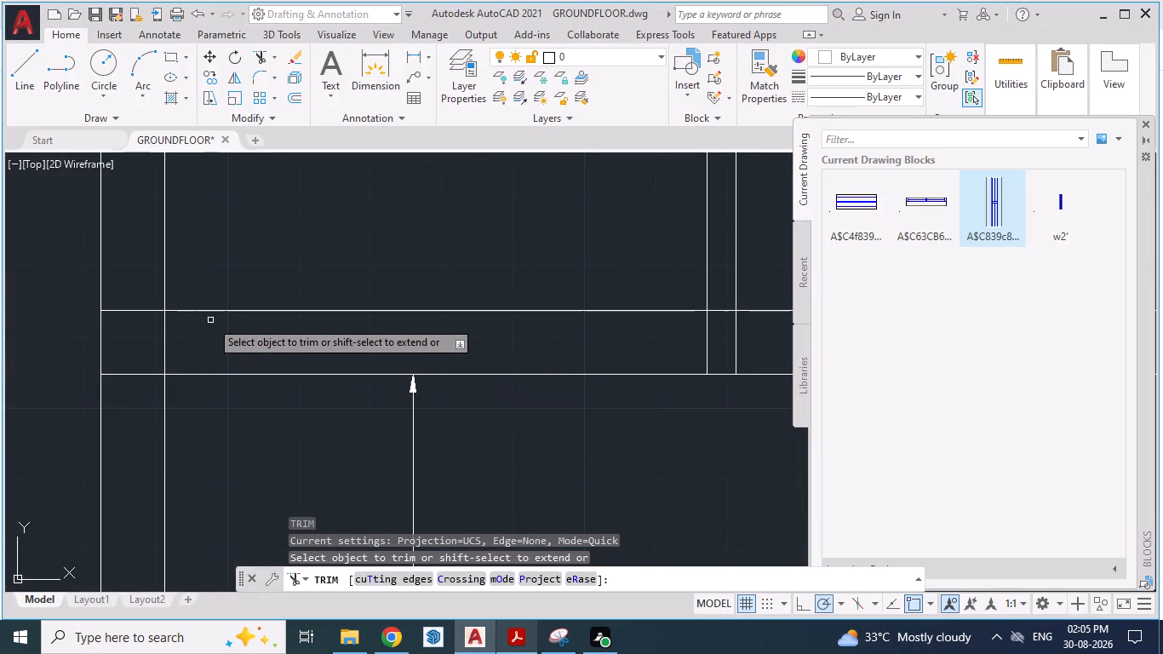
click(136, 312)
click(146, 376)
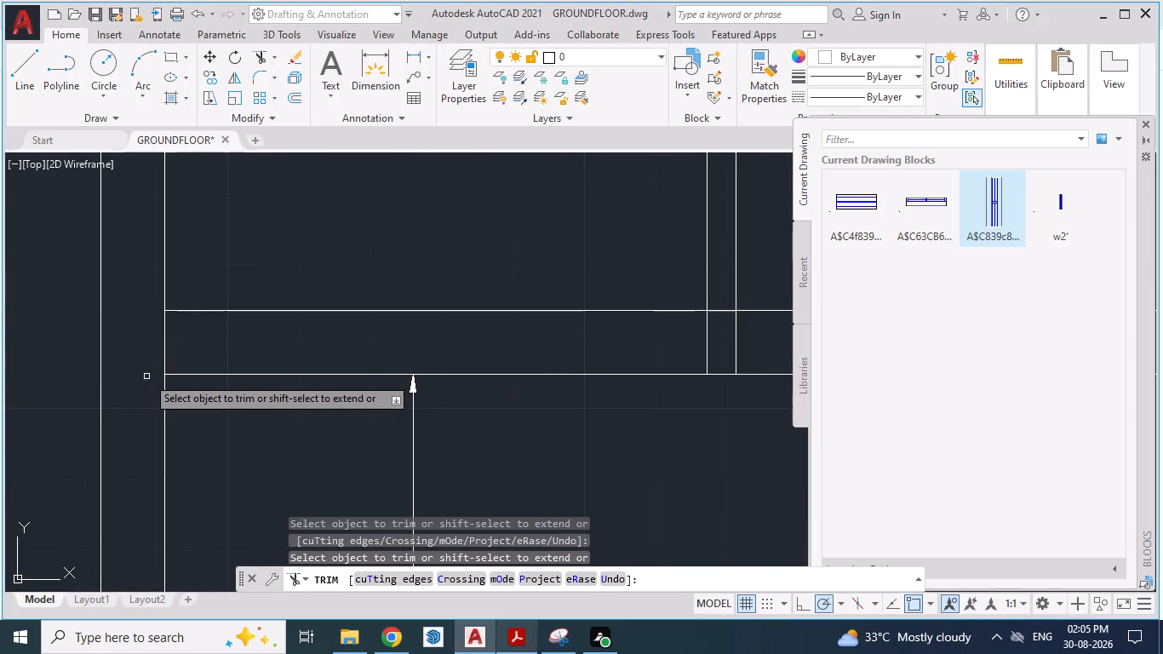
click(163, 337)
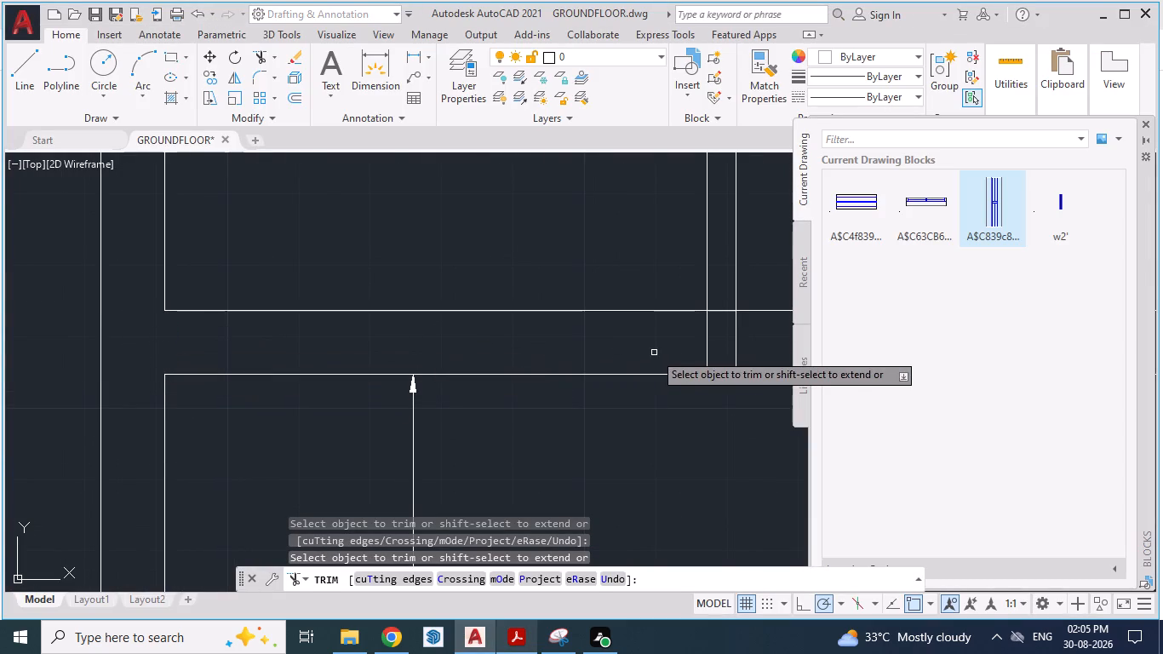
Trim the overlapping lines where the dress/toilet partition meets the wall above the bedroom.
click(708, 345)
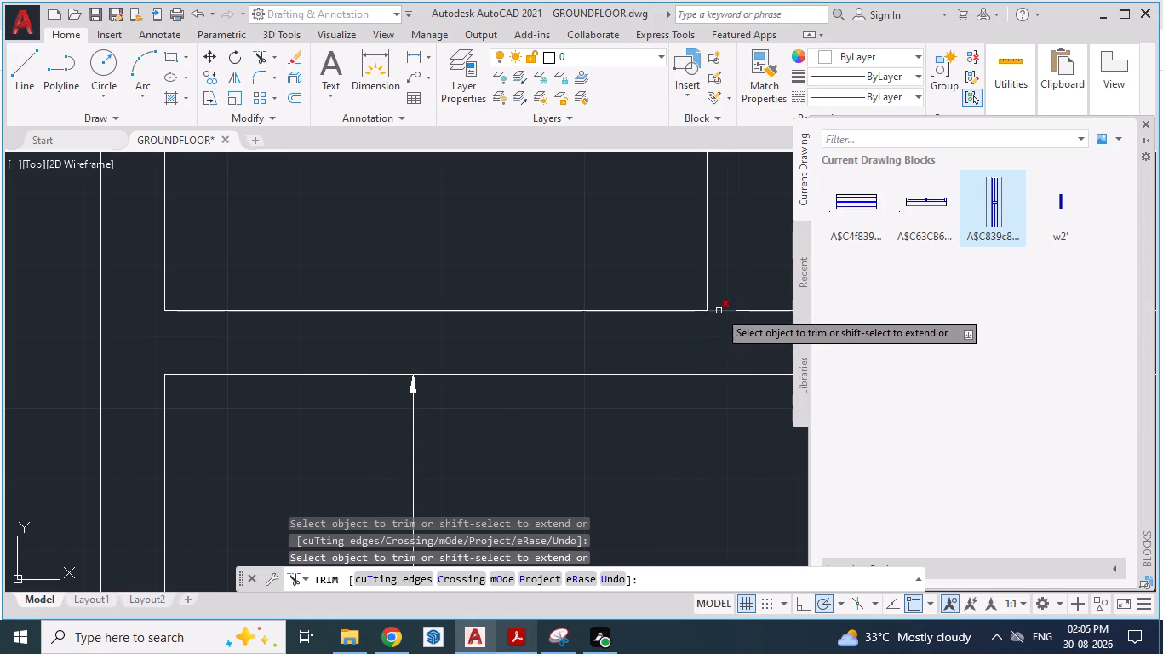
click(719, 311)
click(733, 334)
scroll(569, 337, down, 2)
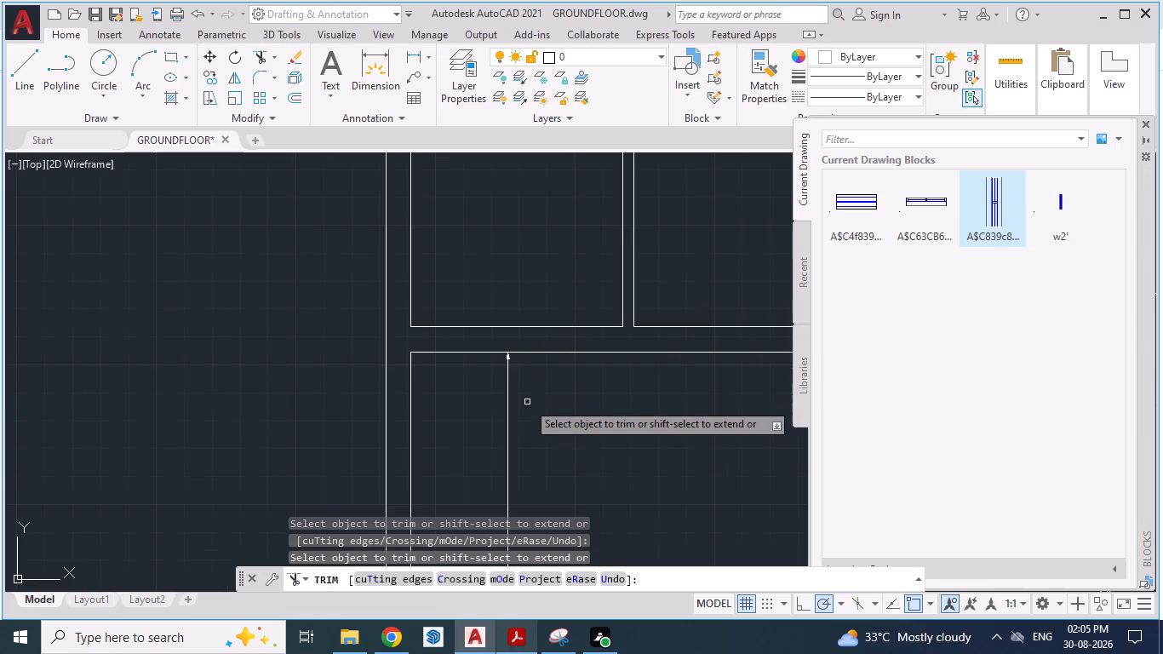
key(Escape)
key(Escape)
Draw a short line across the dress/bedroom wall's thickness at the outer wall's inner face.
key(l)
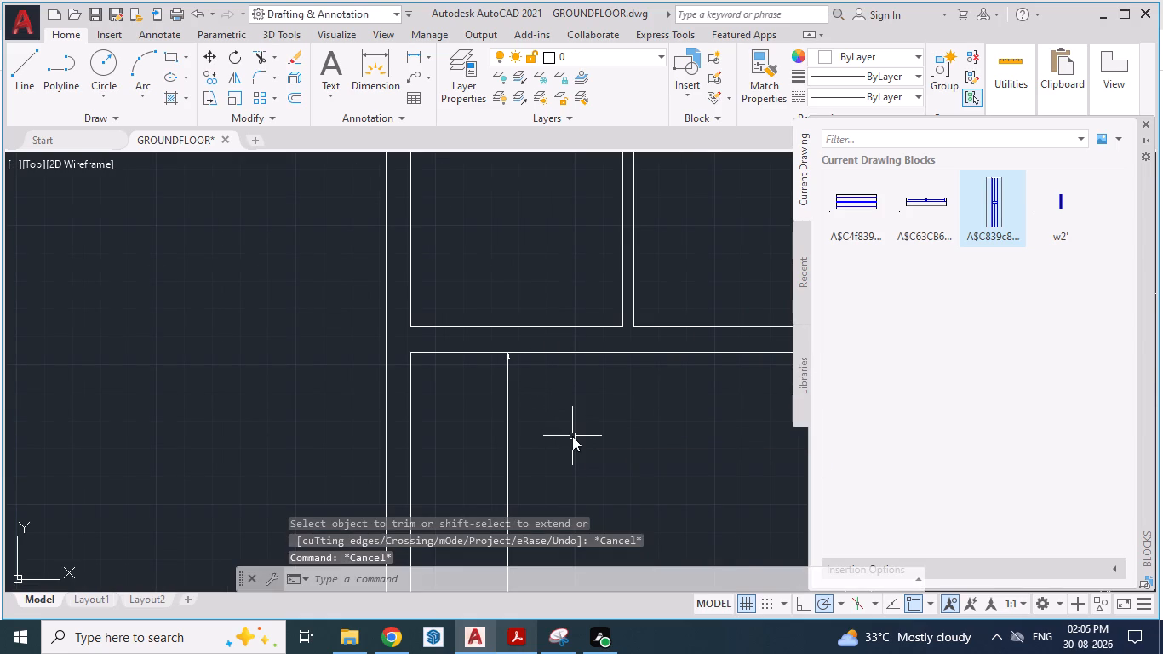
key(Return)
scroll(442, 372, up, 1)
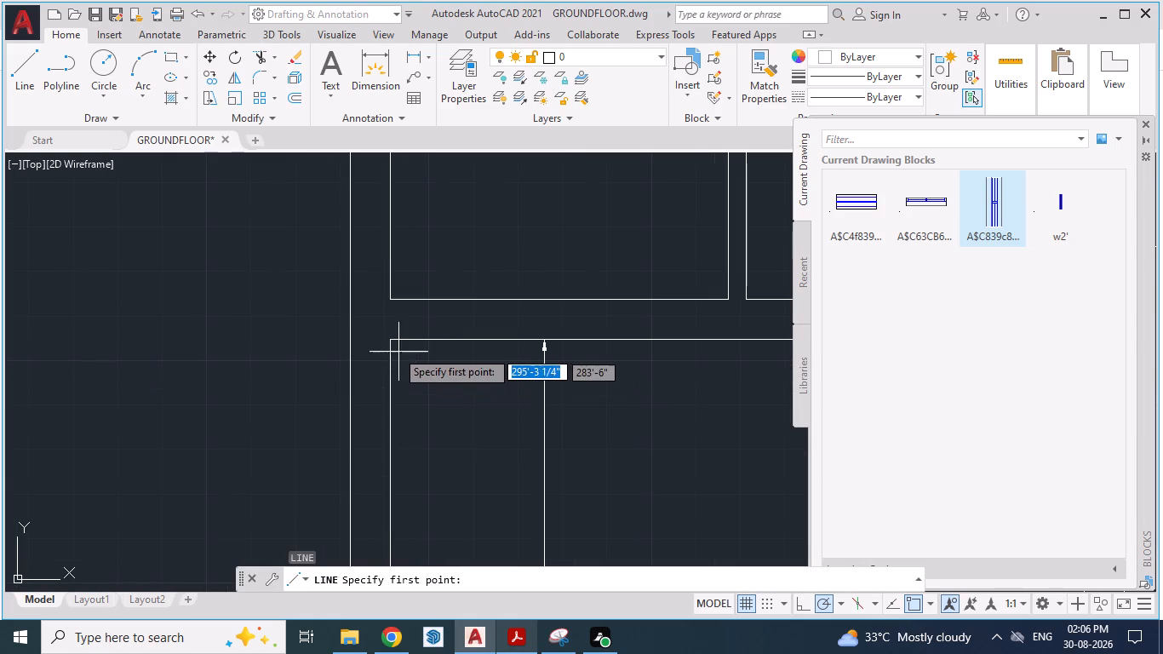
click(392, 343)
click(392, 302)
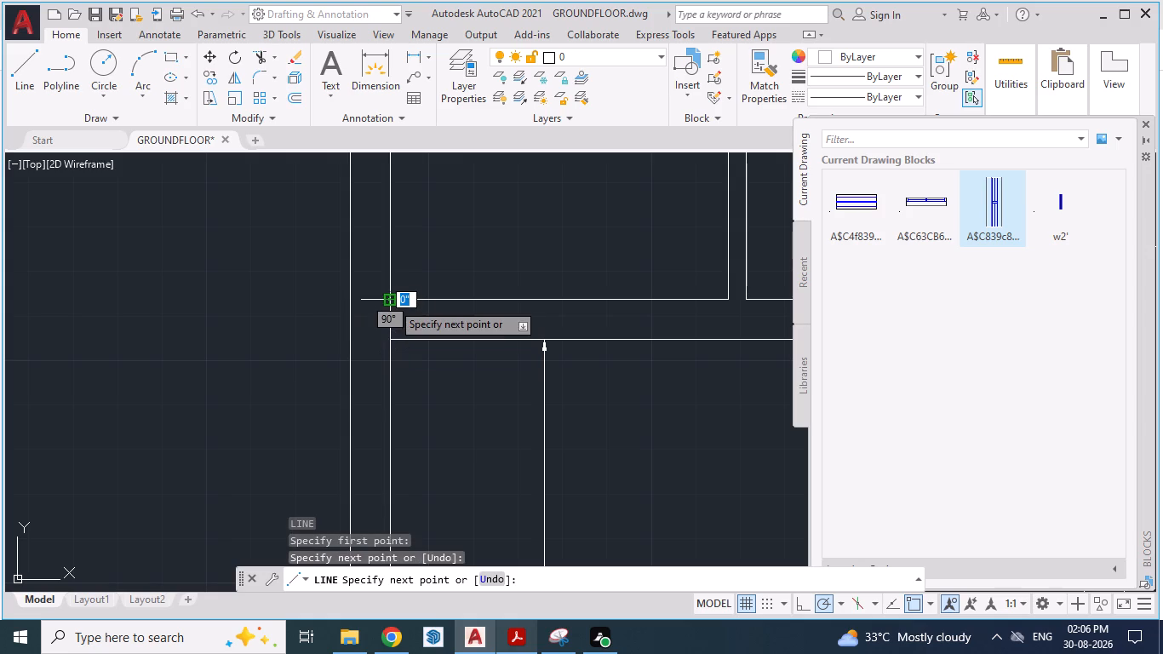
key(Return)
scroll(288, 338, down, 1)
Offset the short line 3' along the dress/bedroom wall, away from the outer wall, to mark the doorway's first jamb.
key(alt+Tab)
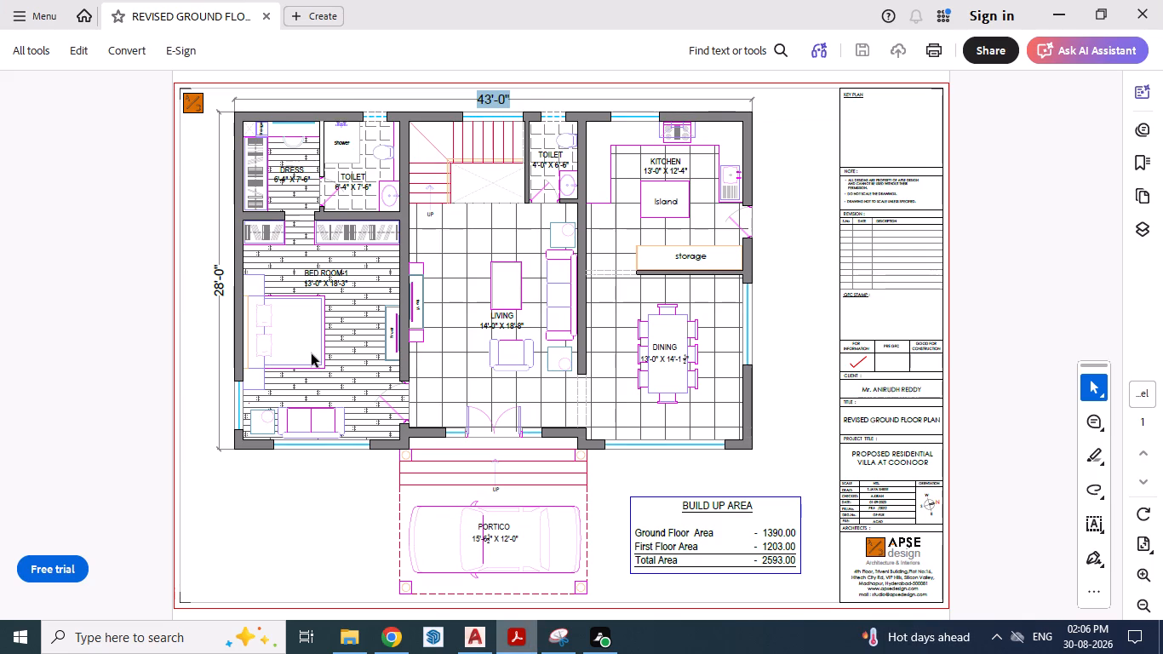
key(alt+Tab)
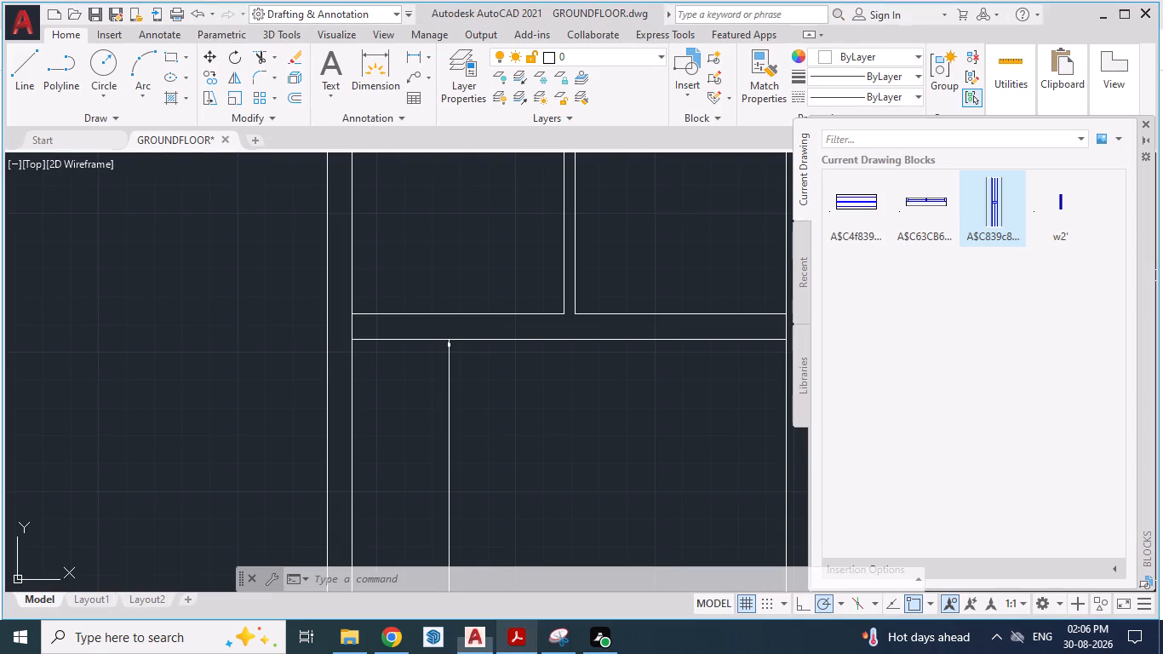
click(351, 324)
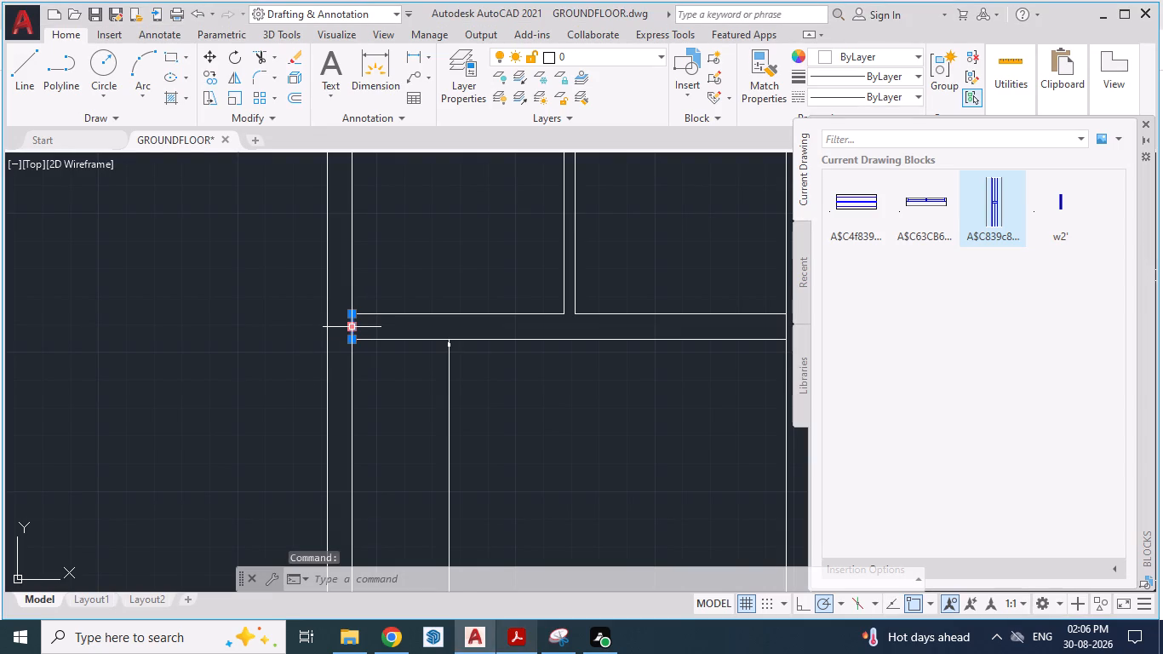
key(o)
key(Return)
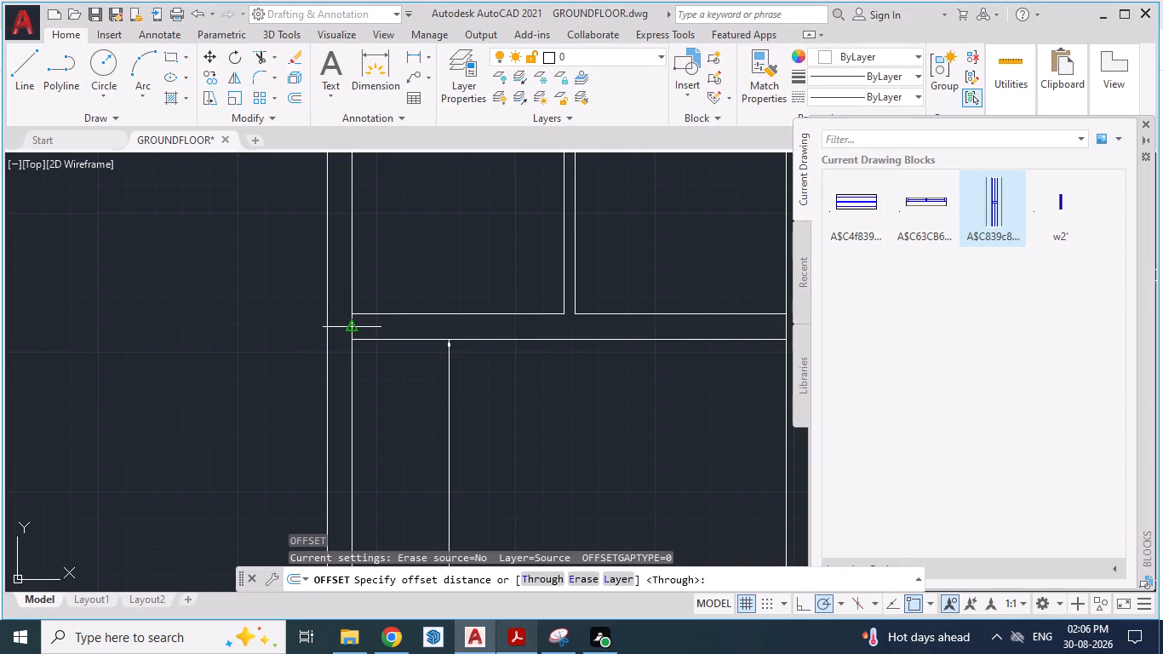
key(3)
key(apostrophe)
key(Return)
key(Return)
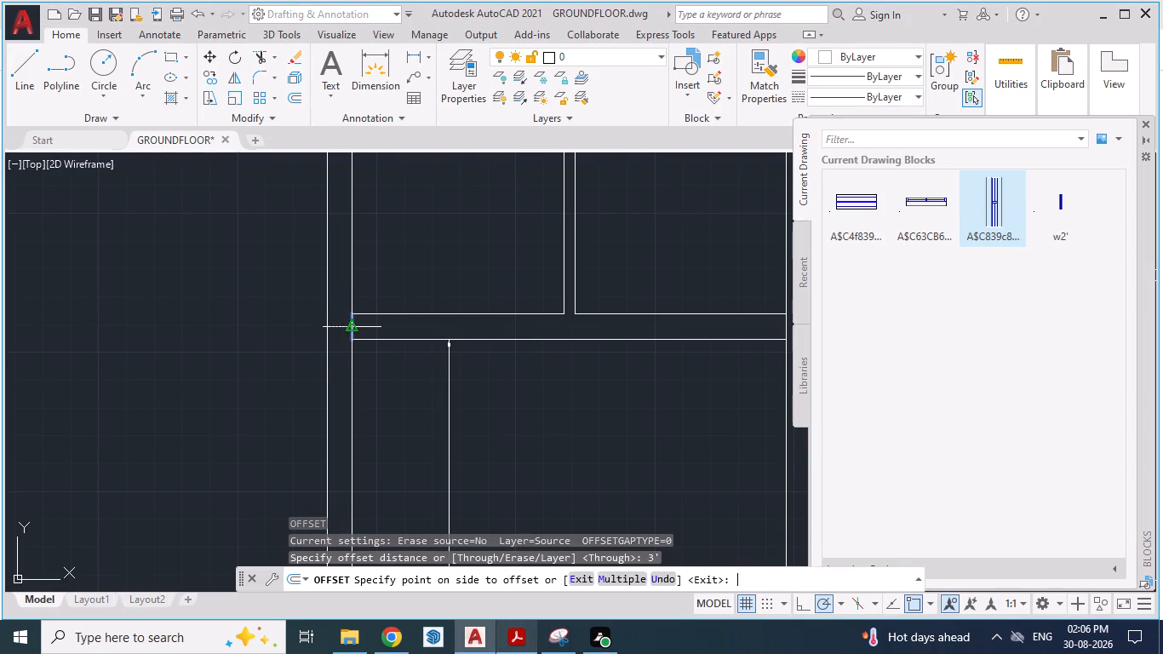
click(351, 324)
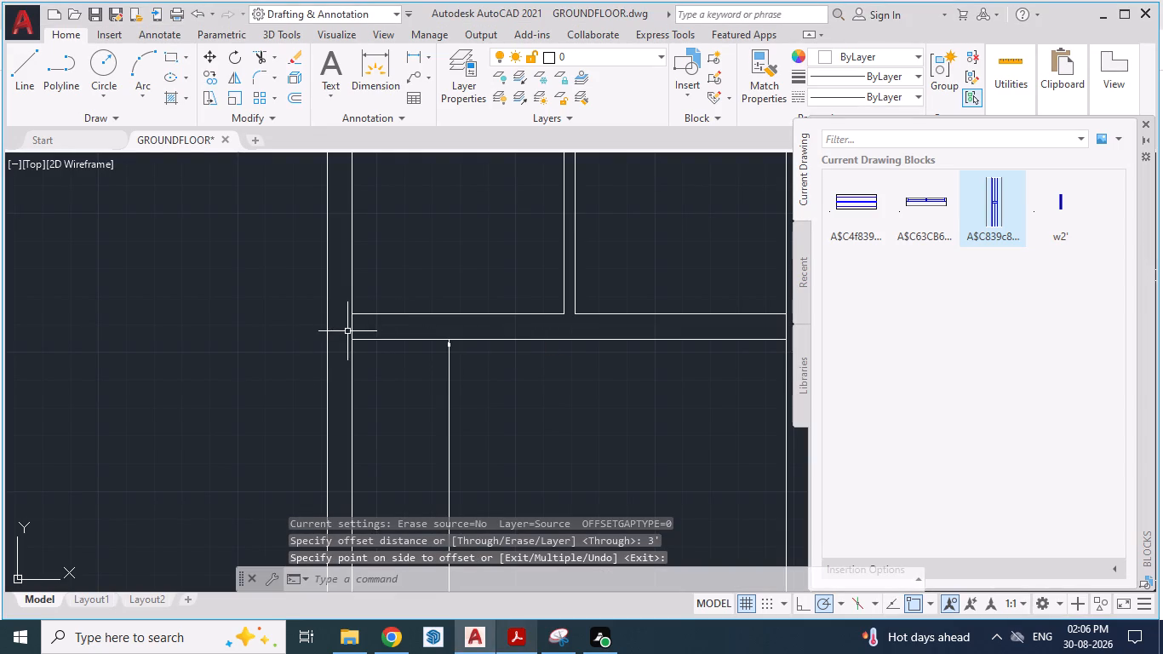
key(o)
key(Return)
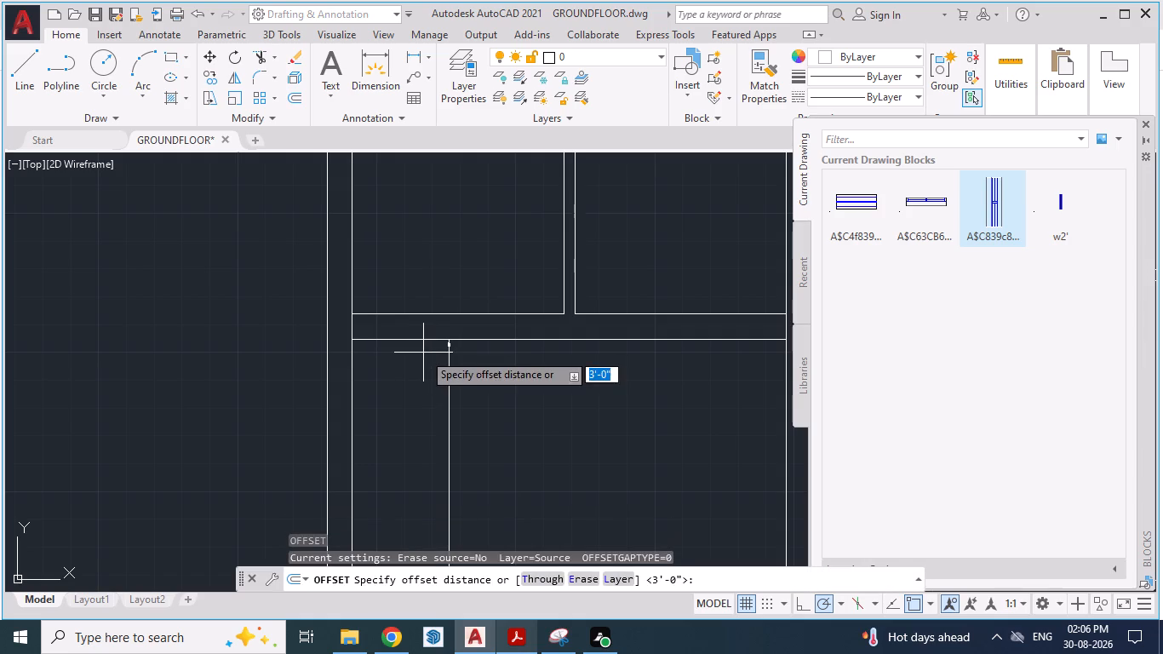
key(Return)
drag(351, 325, 383, 324)
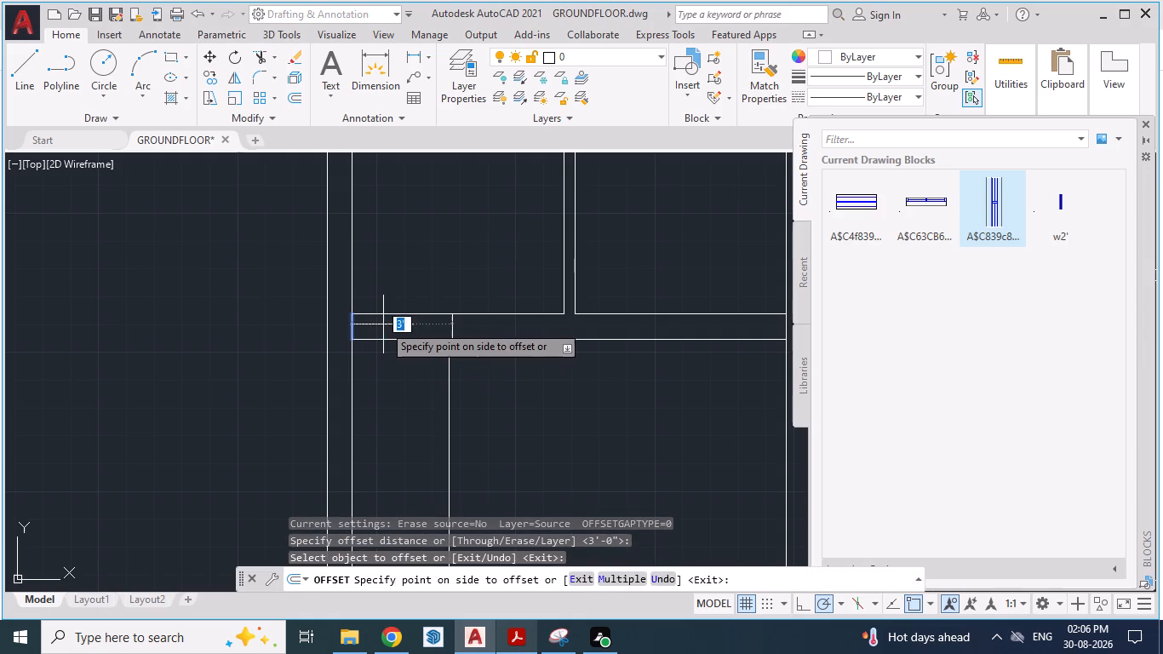
drag(383, 324, 388, 324)
click(388, 324)
scroll(362, 379, down, 1)
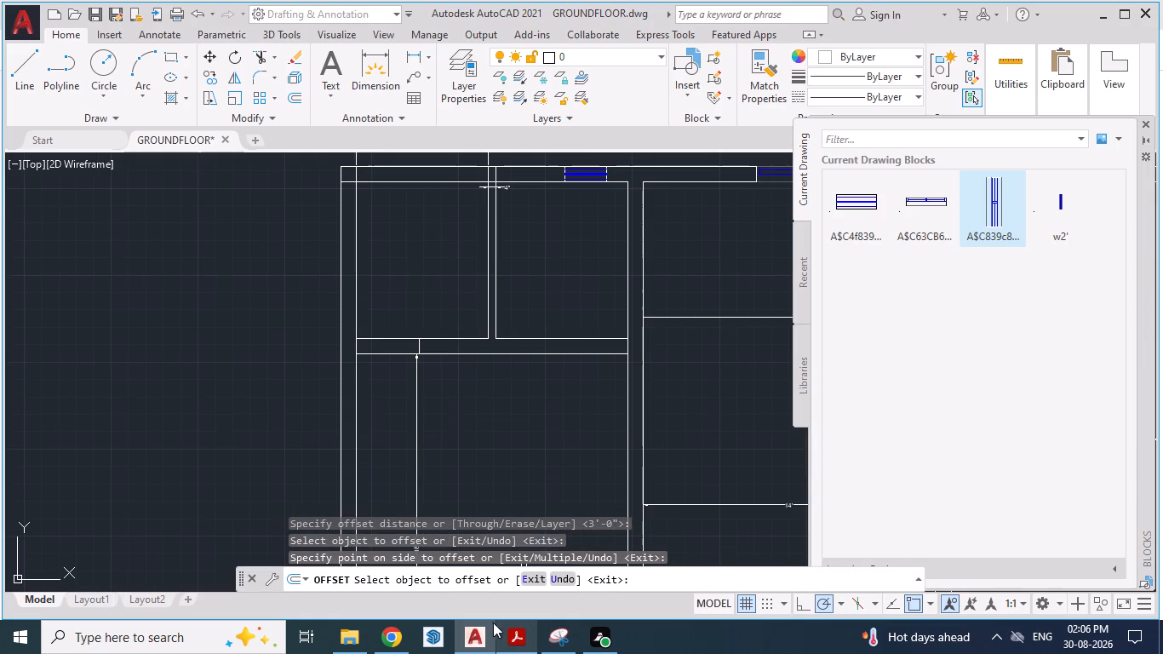
Switch to the PDF plan and examine the opening between the dress and the bedroom.
click(479, 647)
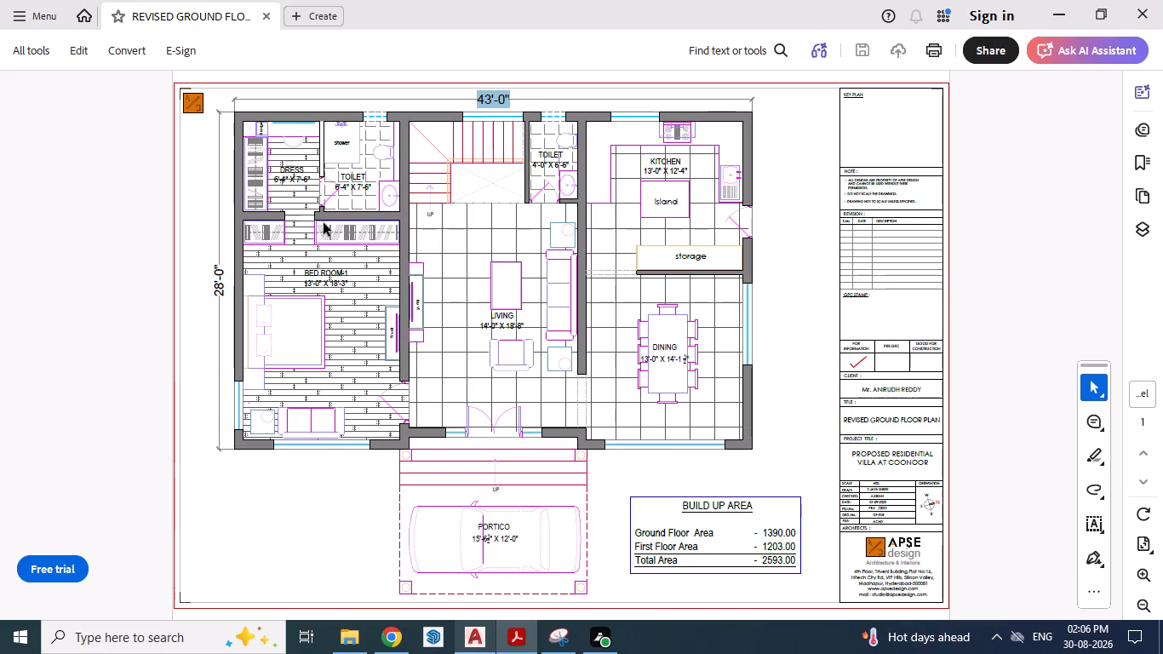
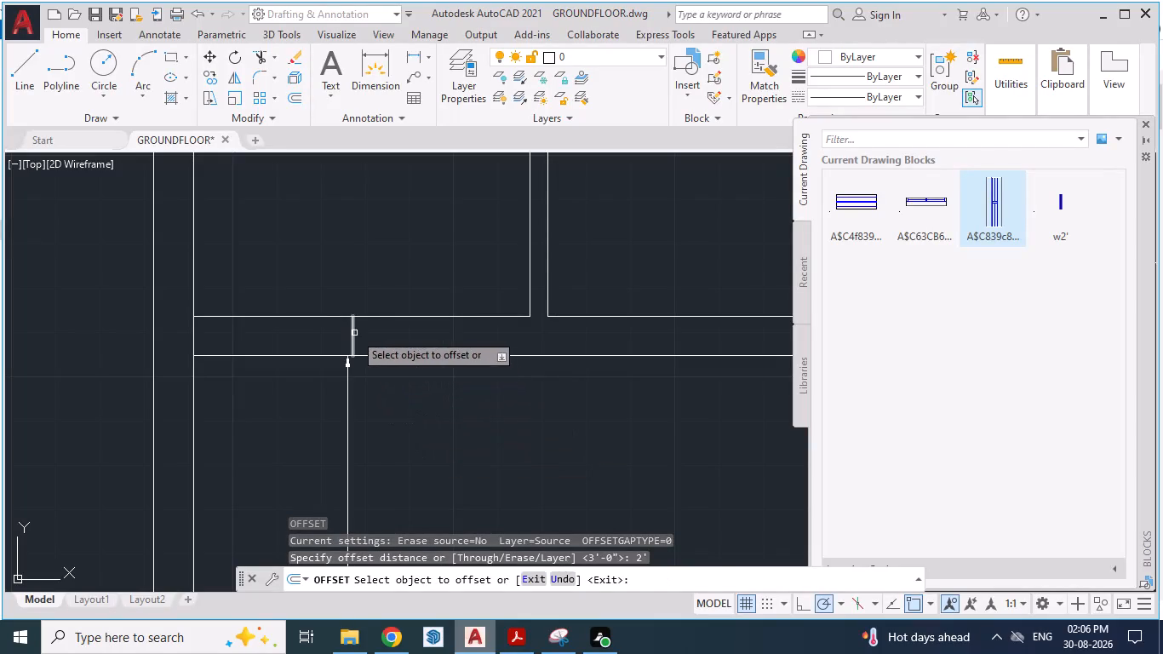
Offset the short jamb line across the lower horizontal wall by 2' toward the inner partition wall.
drag(354, 333, 416, 337)
click(416, 337)
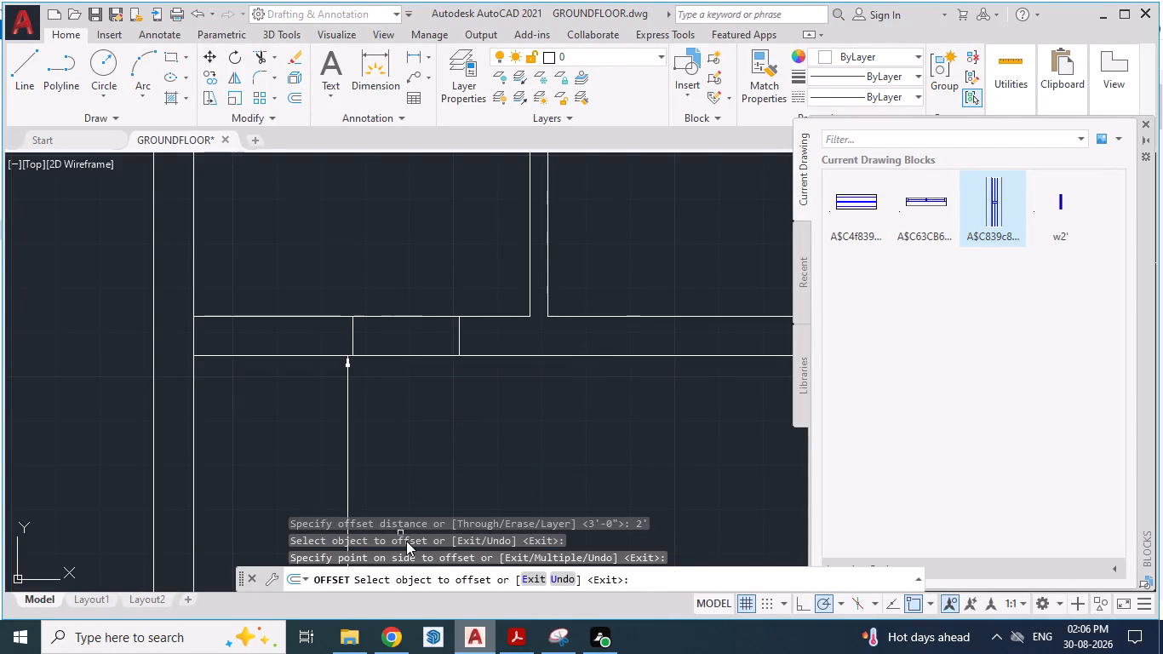
key(Escape)
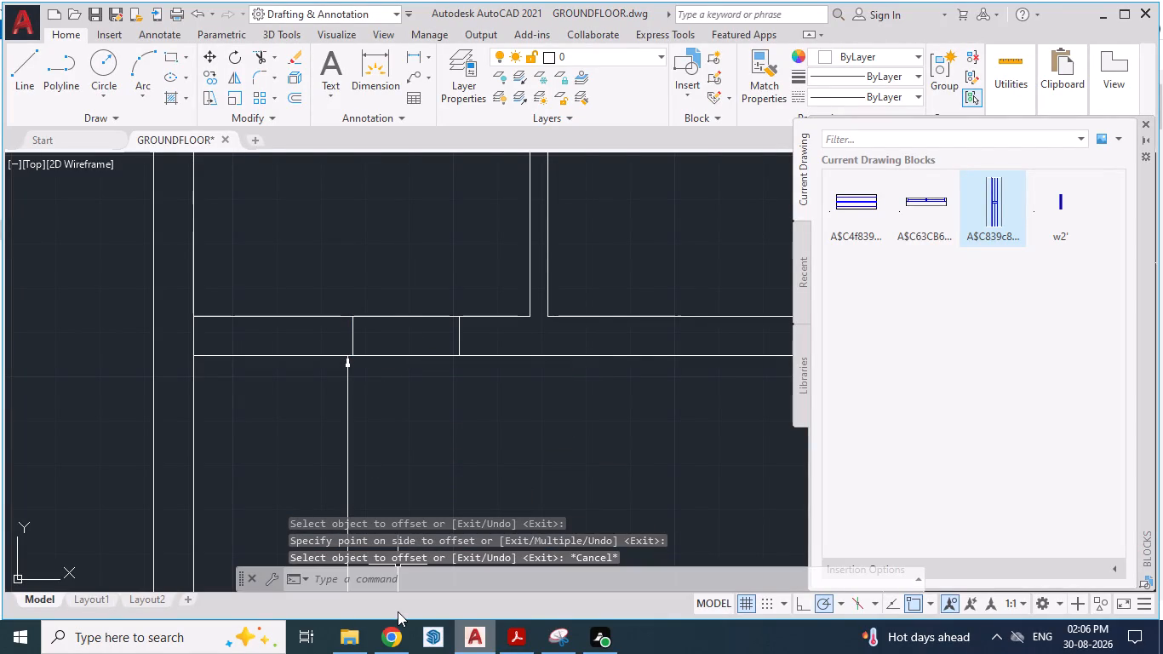
Trim both horizontal wall lines between the two jamb lines to cut a 2' opening in the wall.
text(TR)
key(Return)
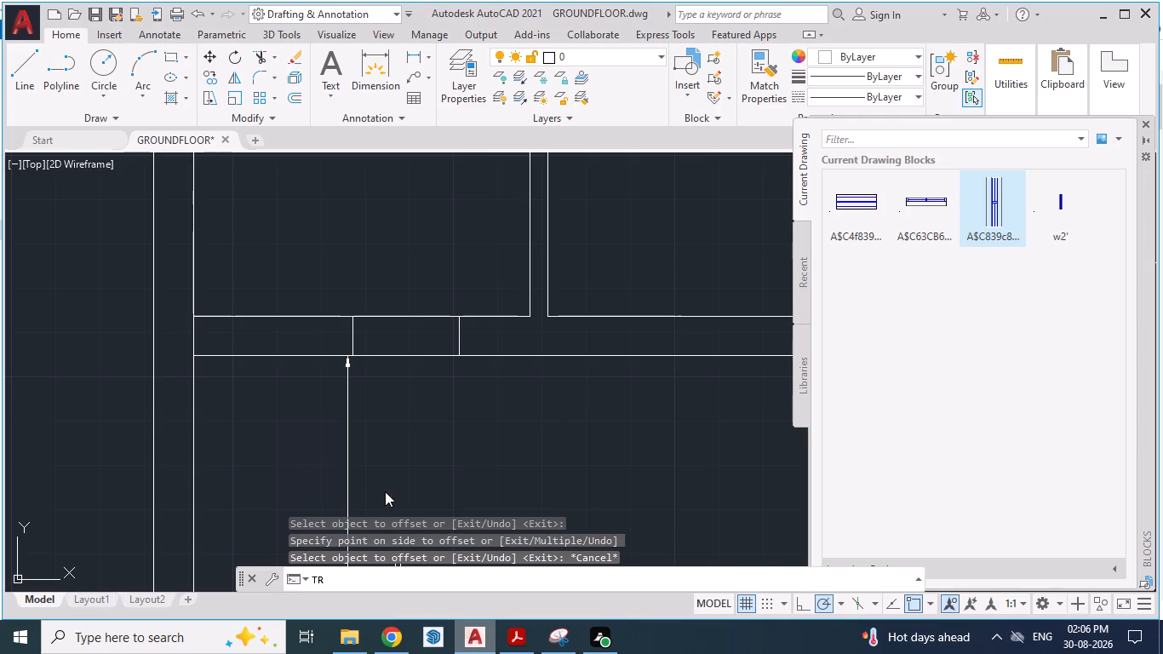
click(396, 318)
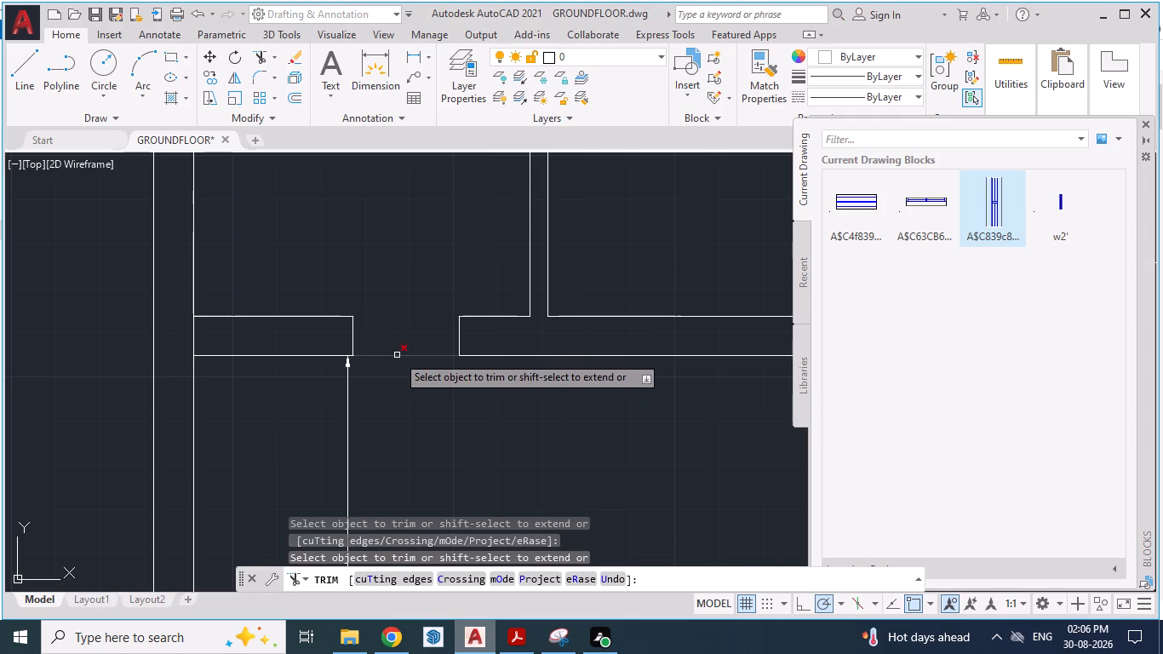
click(397, 355)
scroll(386, 400, down, 1)
scroll(429, 463, down, 1)
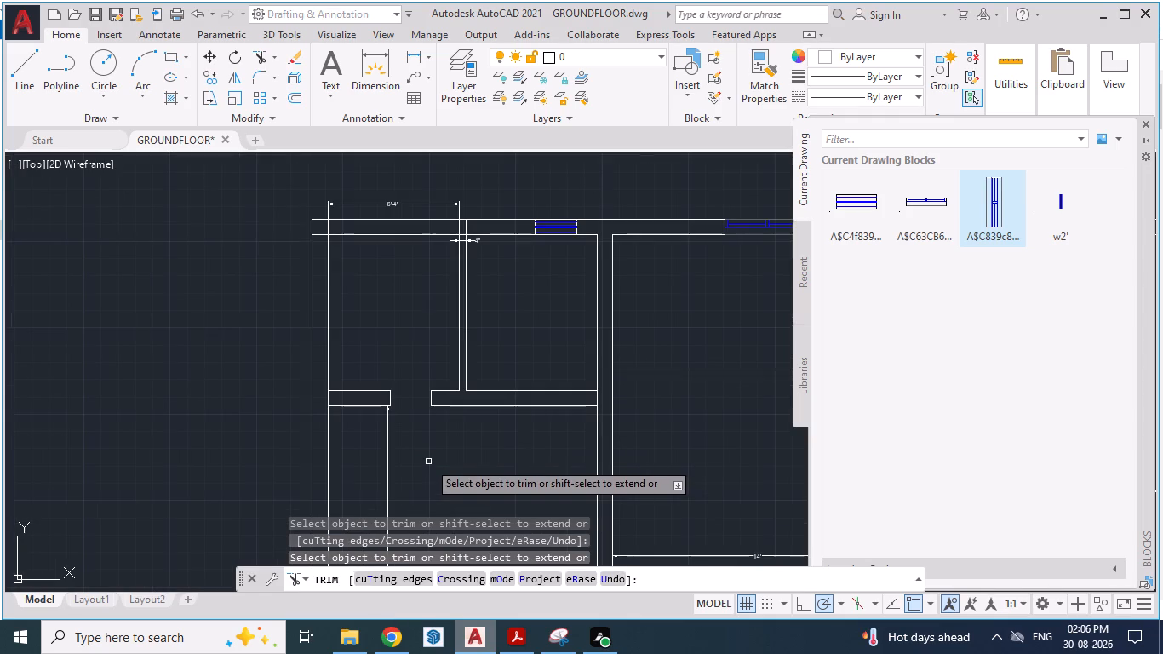
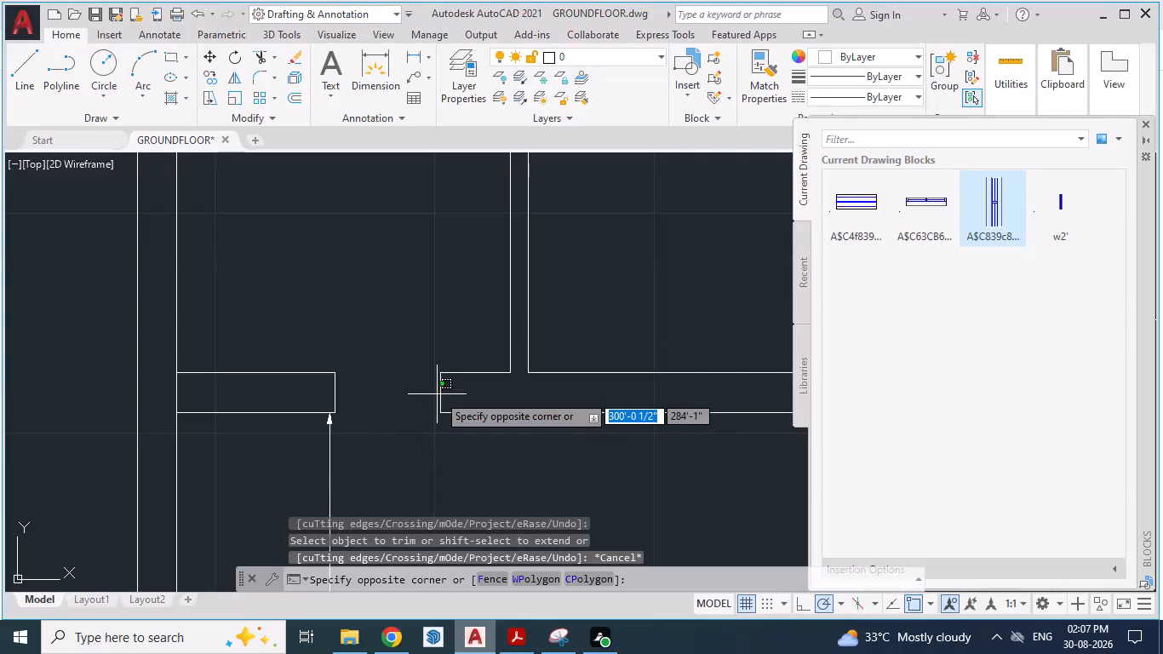
Offset the opening's jamb line nearest the inner partition wall by 1' toward that partition.
key(Escape)
click(441, 394)
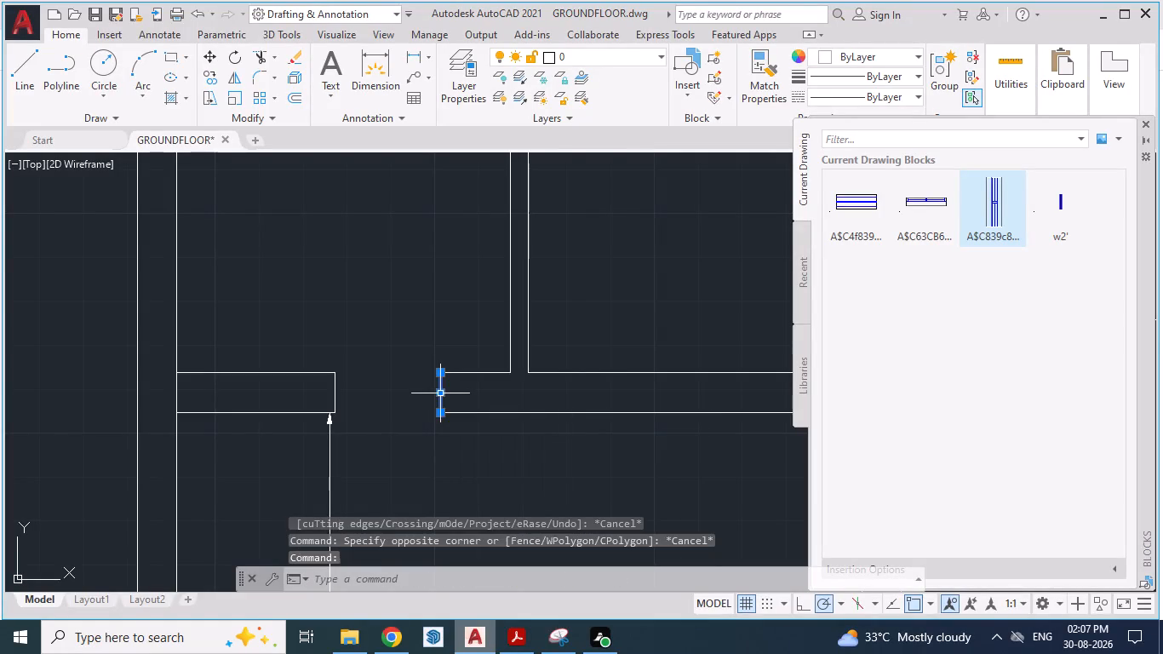
key(o)
key(Return)
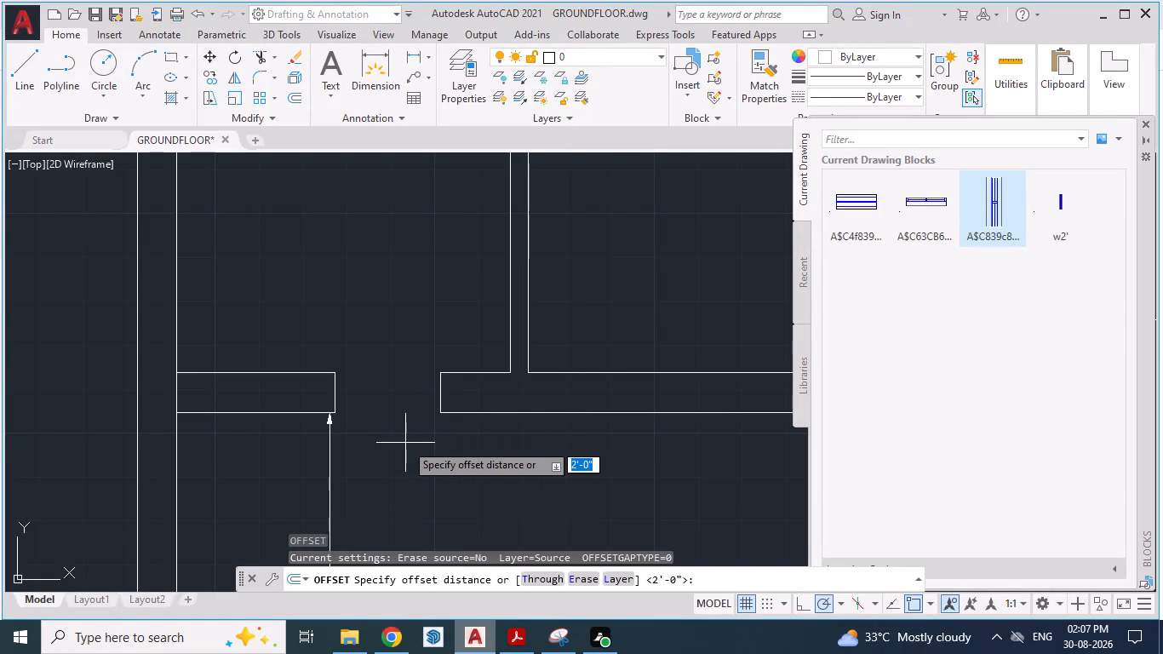
text(1')
key(Return)
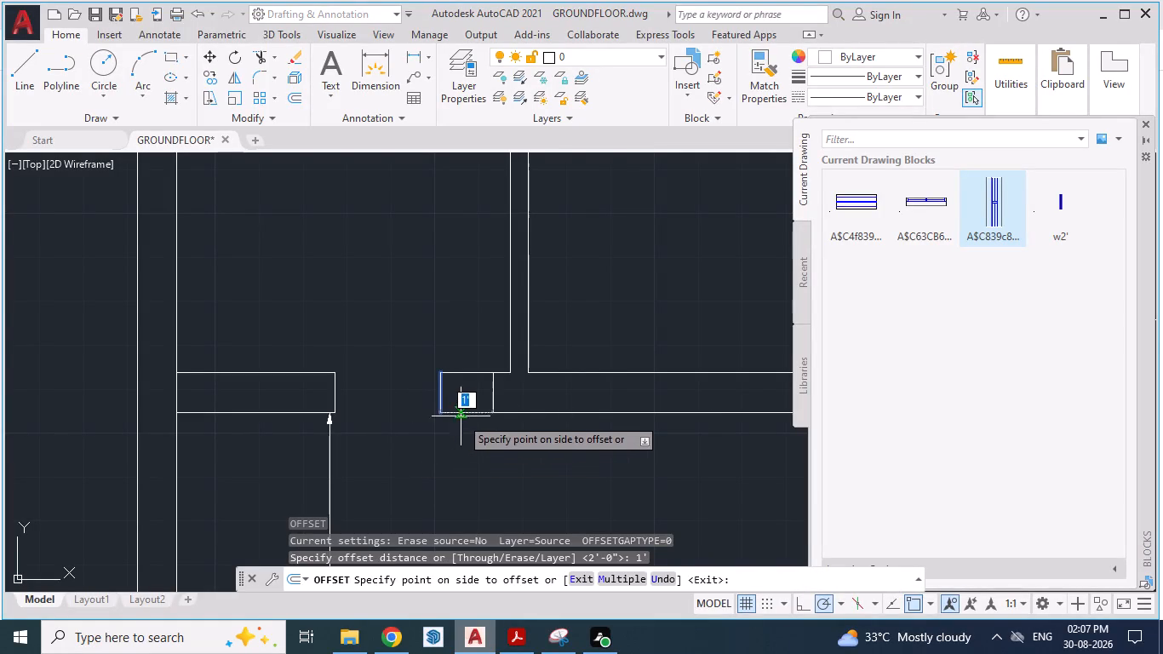
click(469, 414)
key(Escape)
key(Escape)
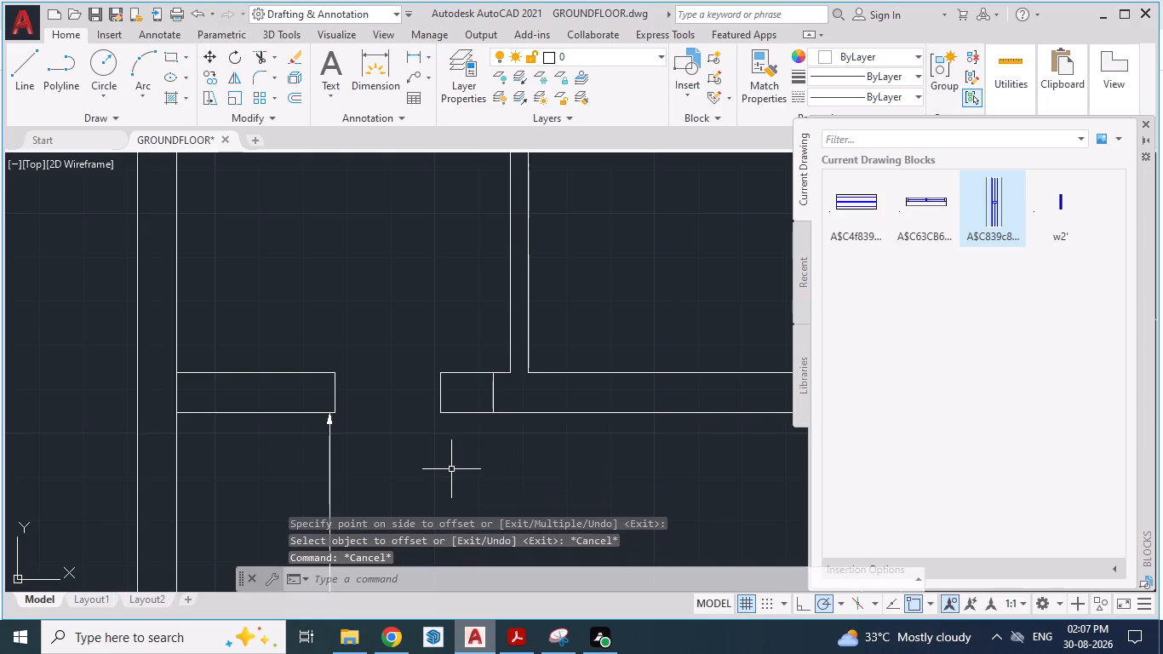
Trim away the old jamb line and both horizontal wall segments up to the new jamb line, widening the opening by 1'.
text(TR)
key(Return)
click(440, 392)
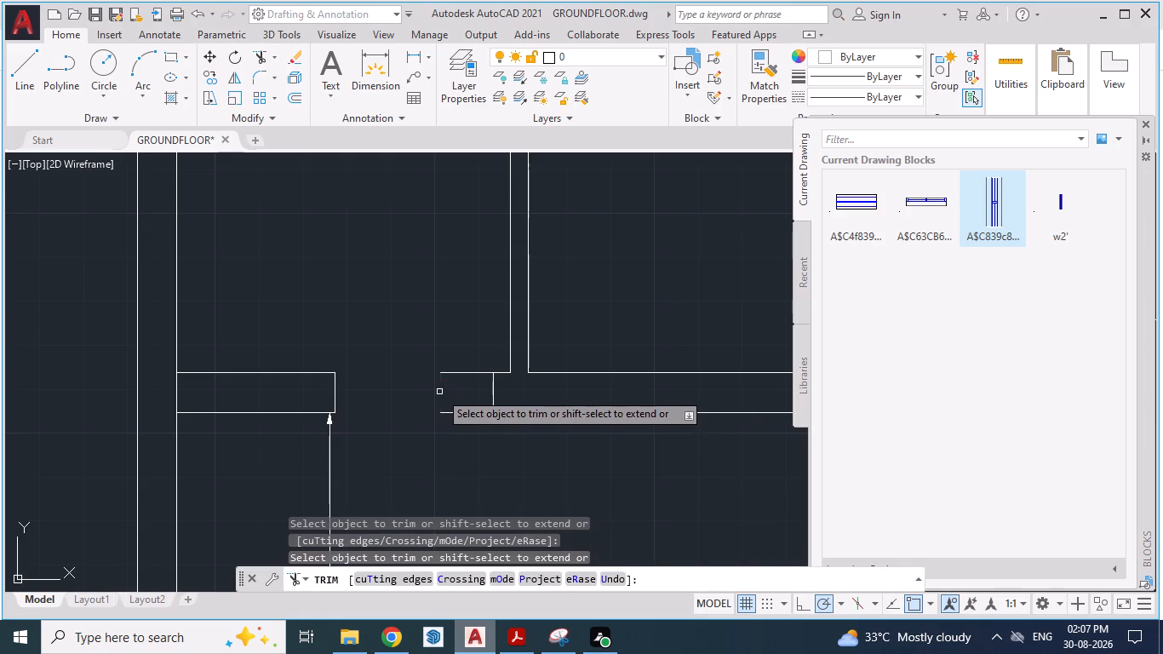
click(447, 373)
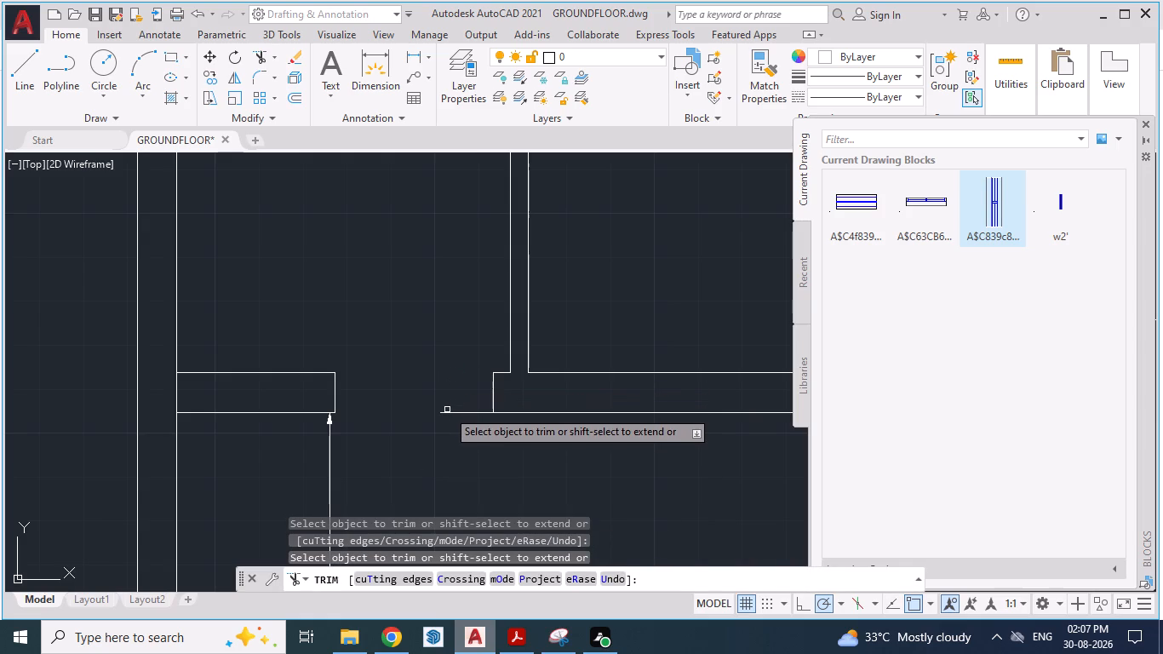
click(447, 410)
click(447, 416)
scroll(404, 352, down, 1)
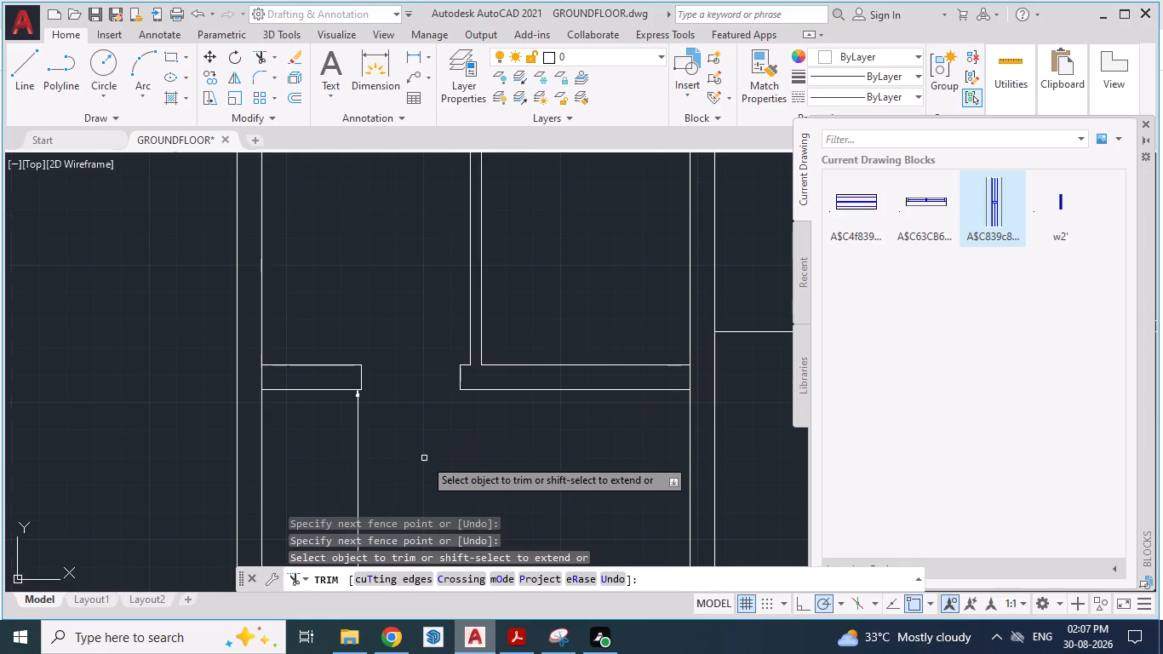
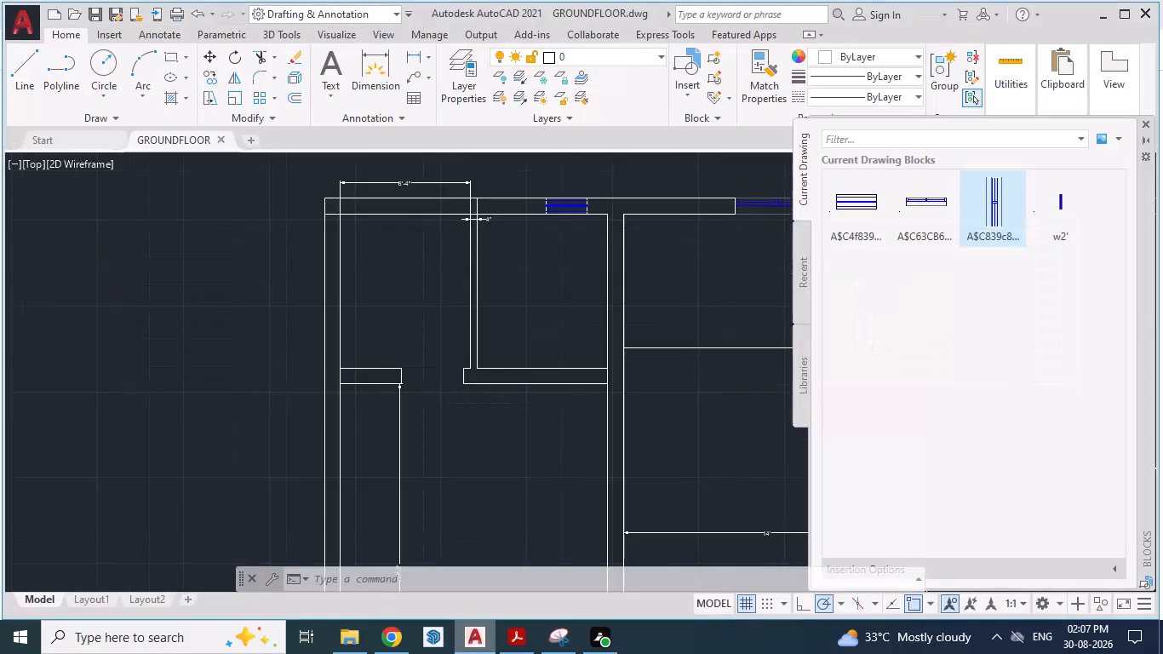
Draw a line across the bedroom's left outer wall at the lower inner corner, spanning the wall thickness.
scroll(470, 373, down, 3)
scroll(470, 425, up, 3)
scroll(402, 452, up, 2)
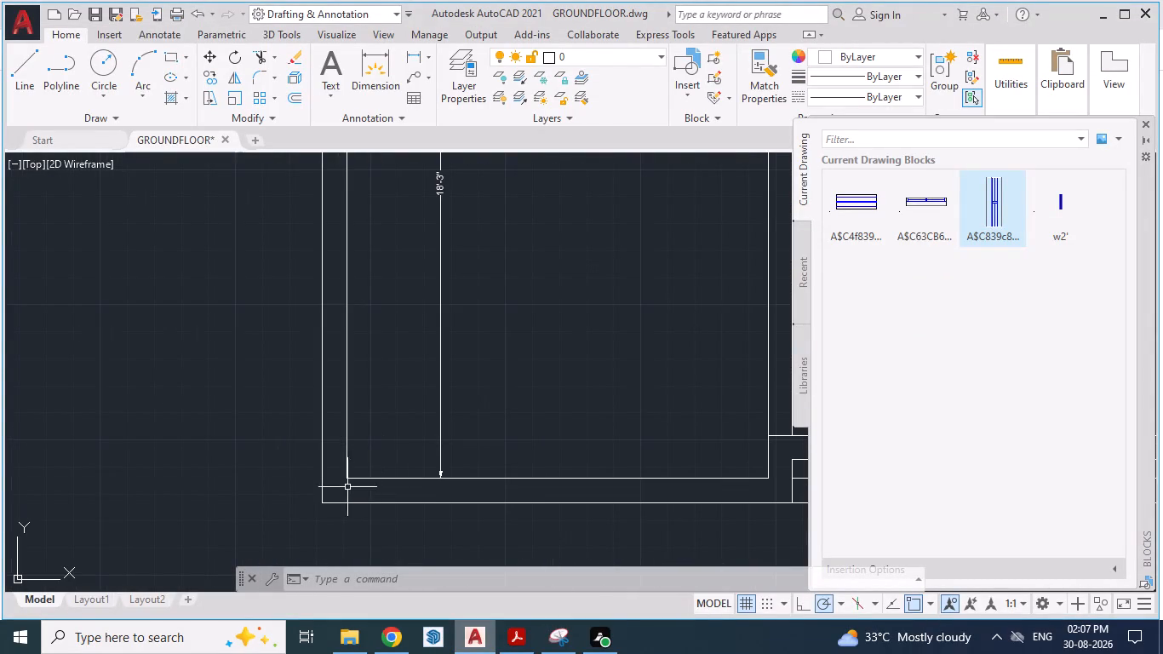
key(l)
key(Return)
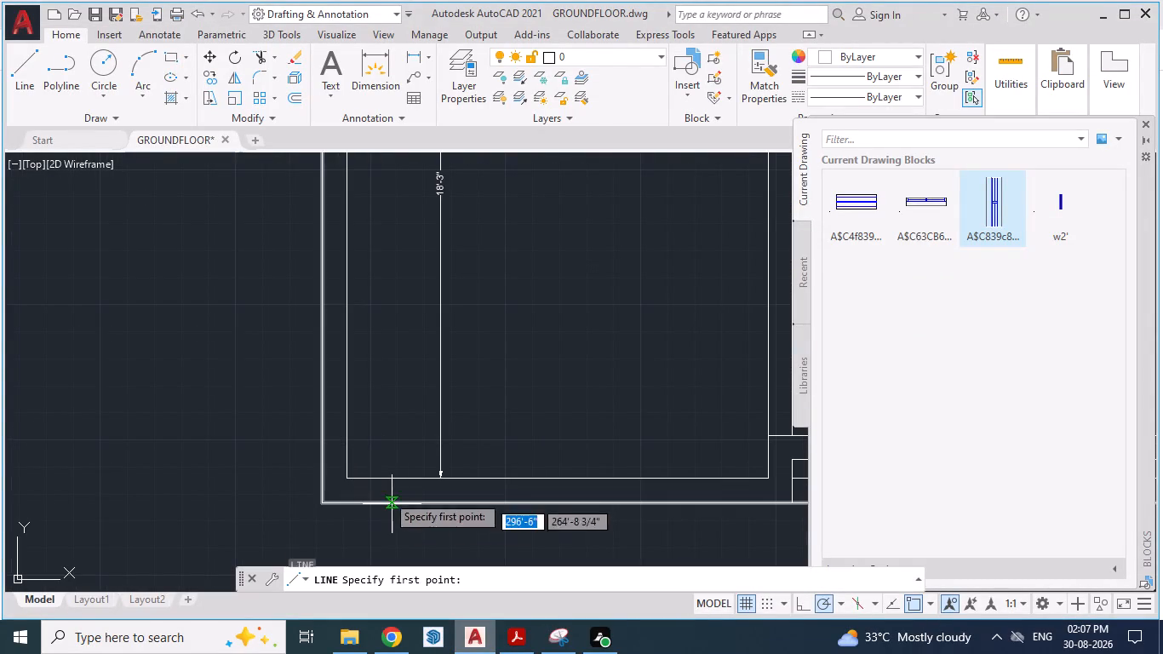
click(348, 477)
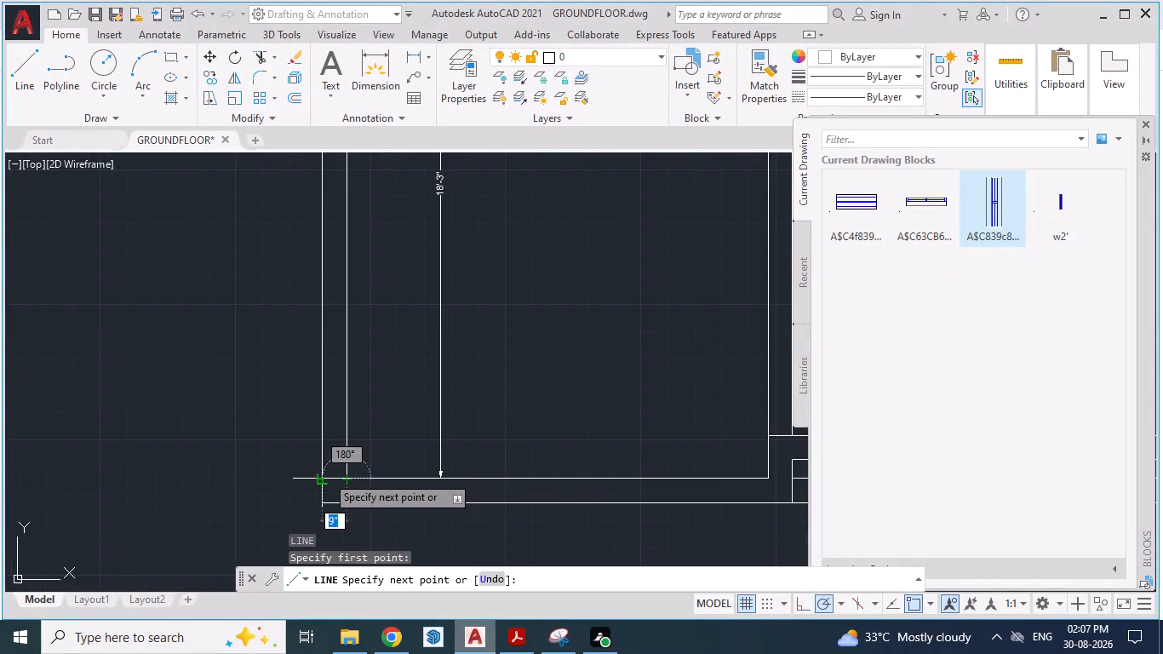
click(325, 475)
key(Return)
key(Return)
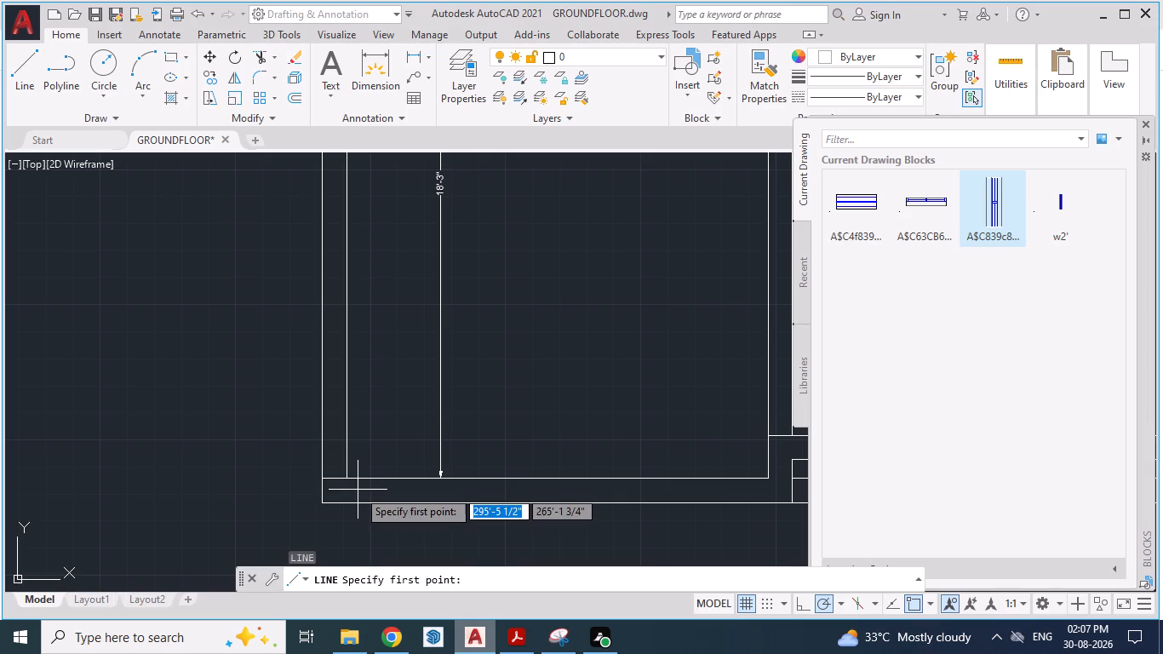
key(Escape)
key(Escape)
Offset the new line across the left outer wall by 1' upward to mark the window's lower jamb.
key(o)
key(Return)
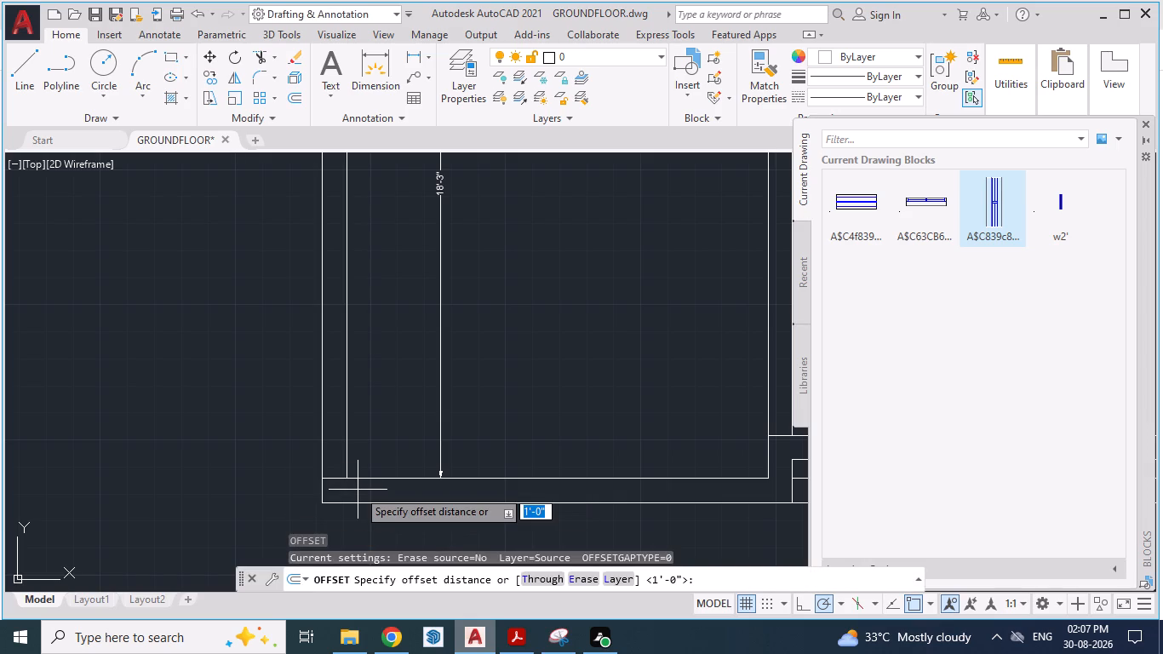
text(1')
key(Return)
drag(335, 479, 337, 436)
click(337, 435)
scroll(347, 498, down, 1)
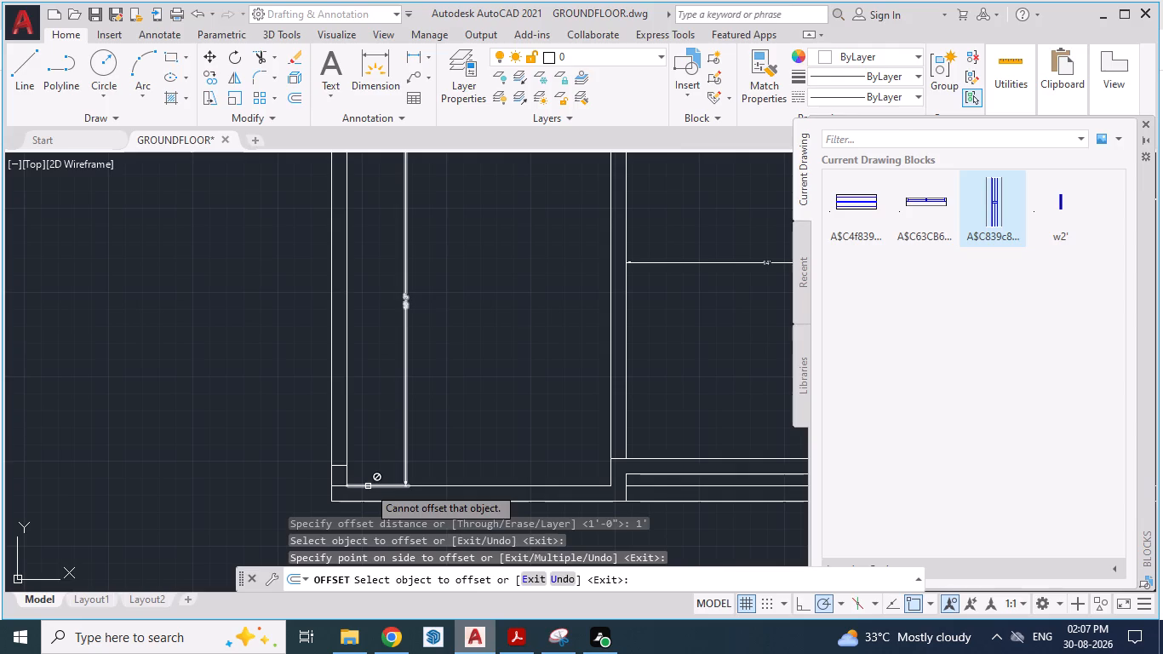
Offset the lower jamb line 4' further up the left outer wall to mark the window's upper jamb.
key(alt+Tab)
key(alt+Tab)
scroll(341, 464, up, 2)
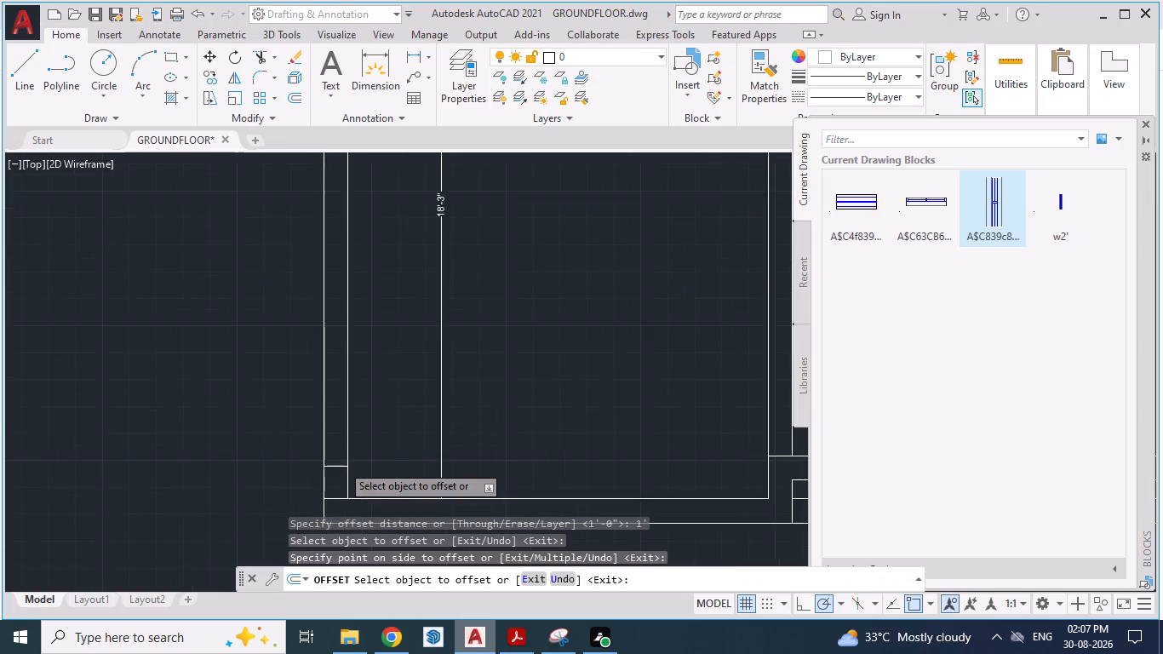
scroll(341, 464, down, 1)
drag(330, 466, 339, 432)
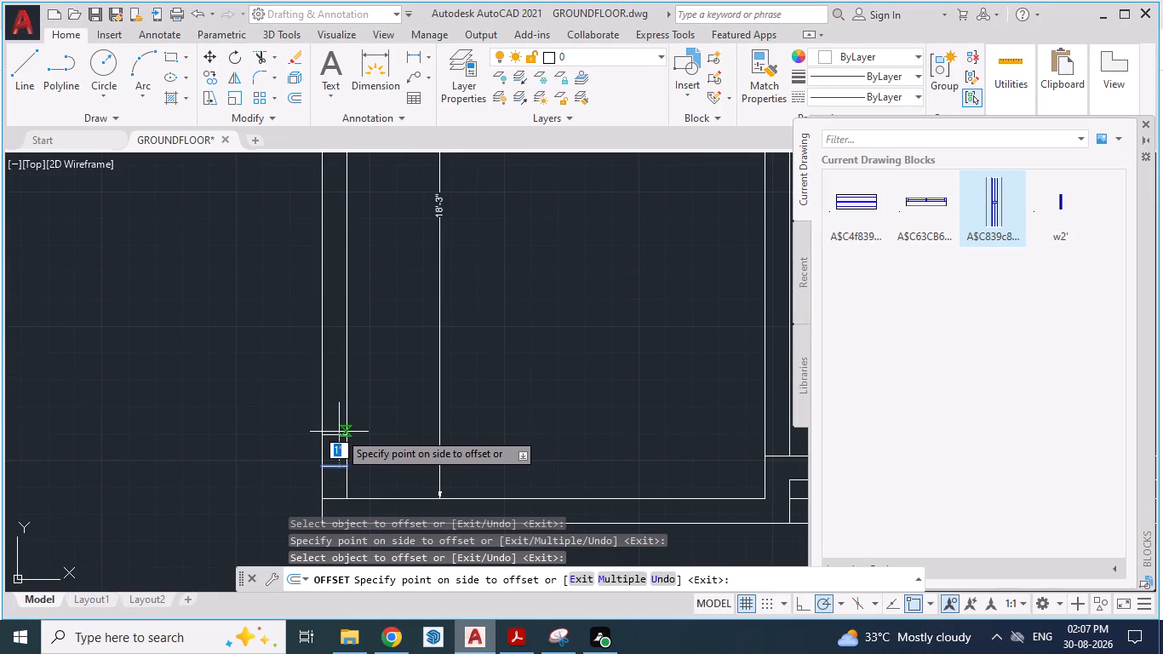
text(4')
key(Return)
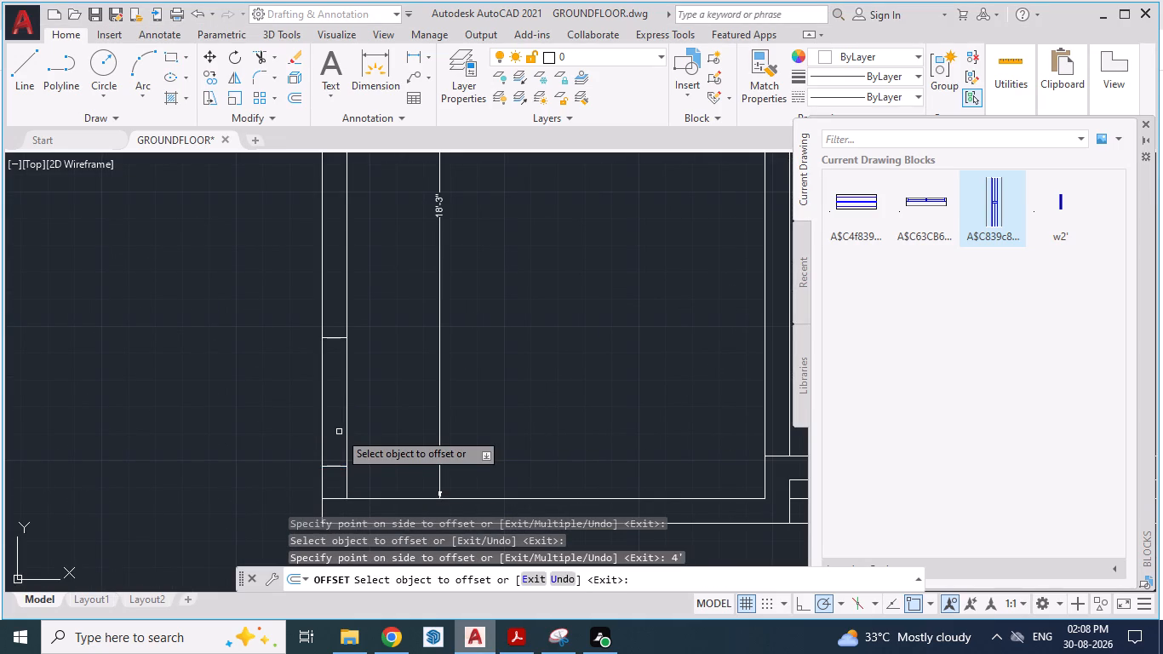
click(336, 422)
Trim both faces of the left outer wall between the two jamb lines to cut the bedroom window opening.
key(alt+Tab)
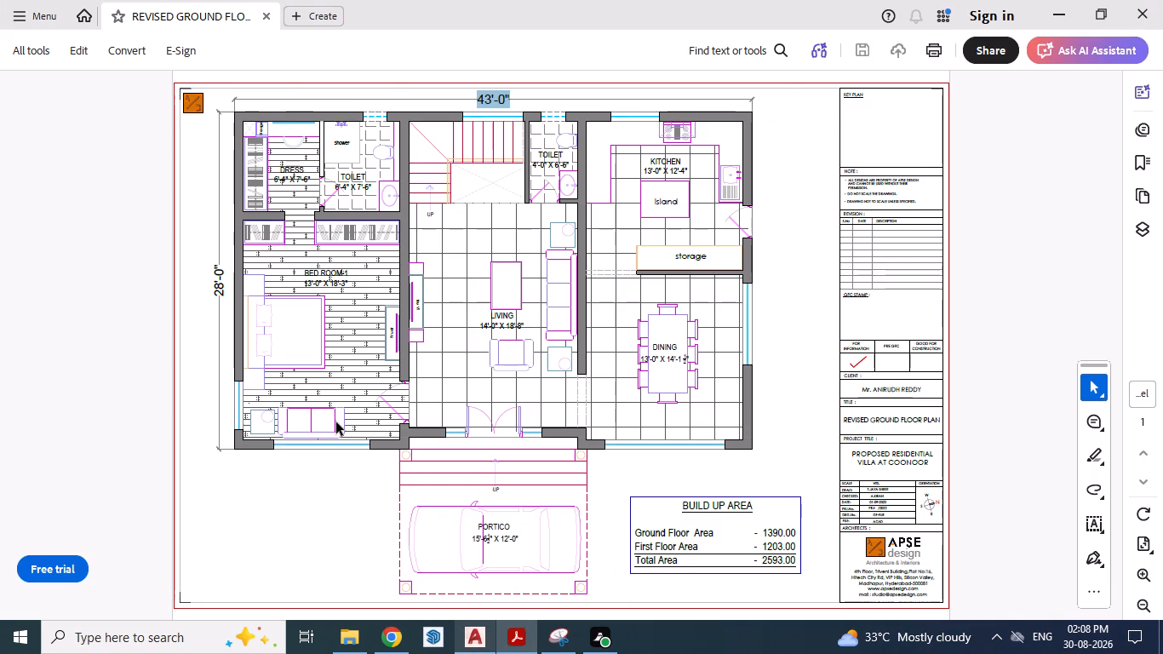
key(alt+Tab)
scroll(336, 422, up, 1)
key(Escape)
text(TR)
key(Return)
click(352, 402)
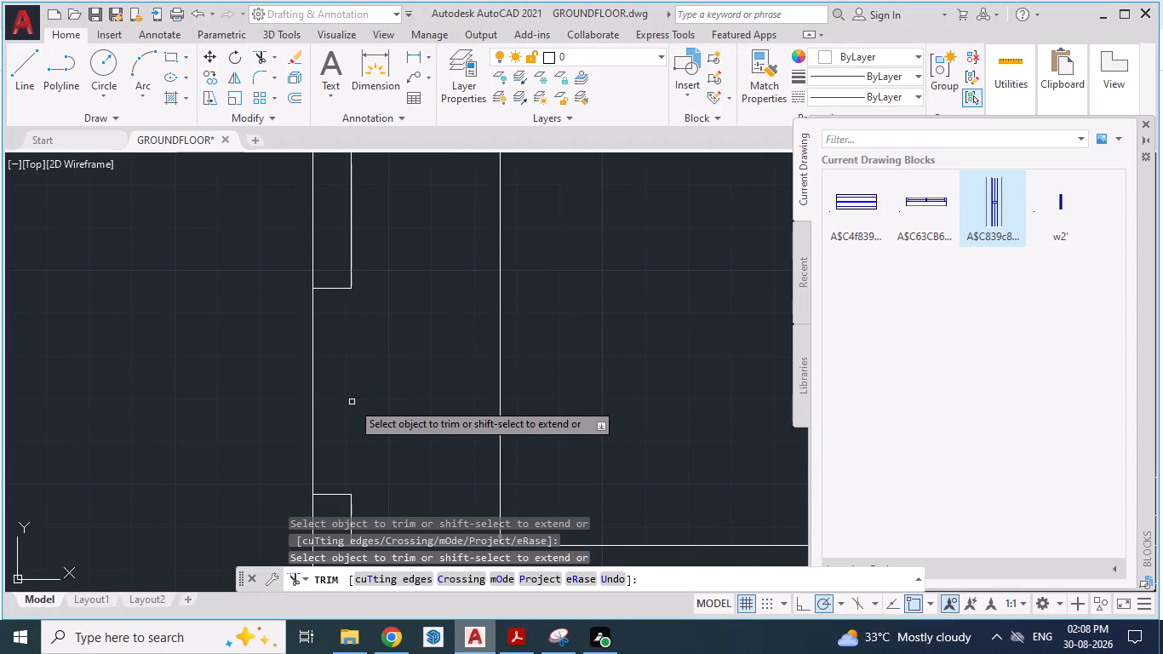
click(311, 401)
scroll(350, 414, down, 4)
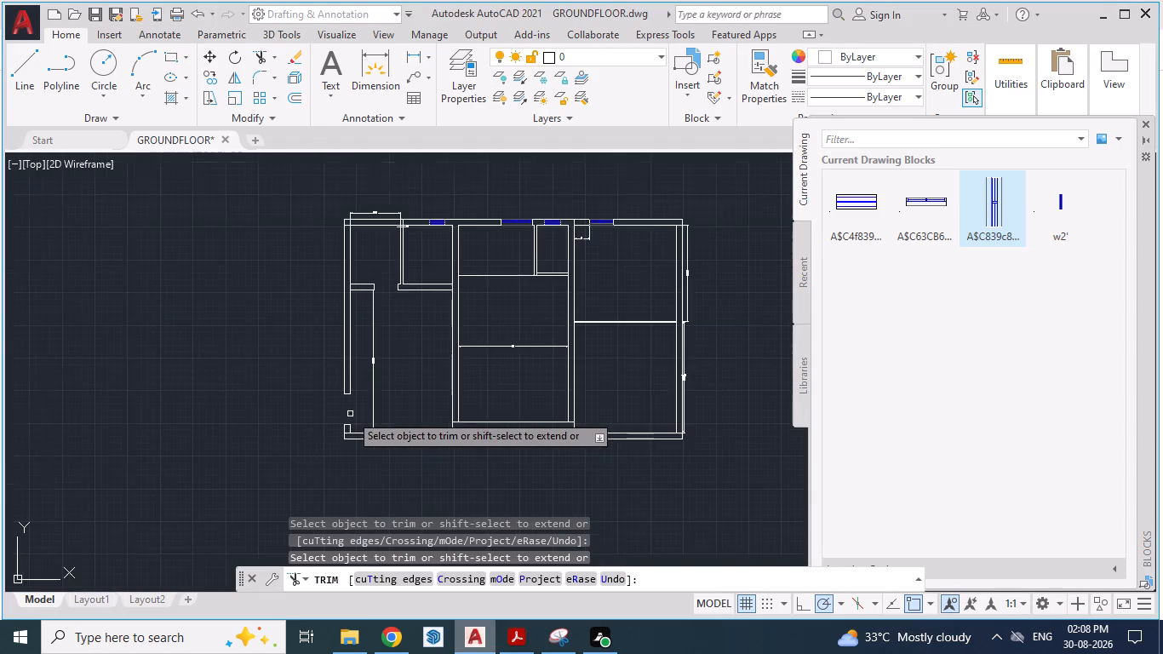
scroll(350, 414, down, 1)
scroll(422, 278, up, 4)
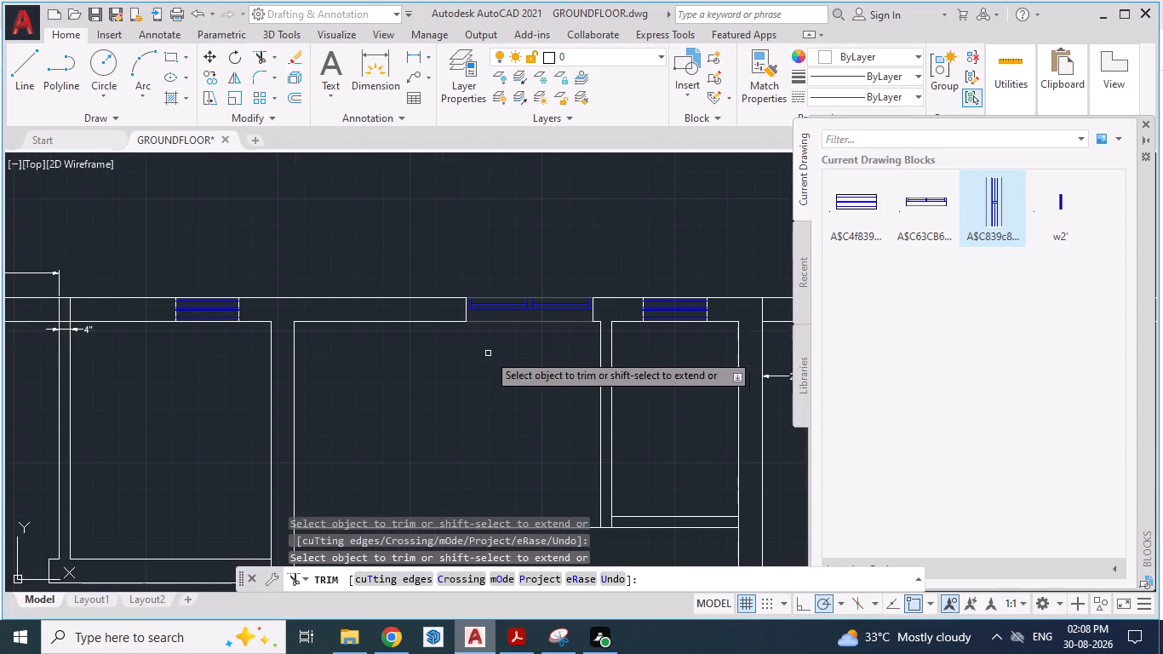
key(Escape)
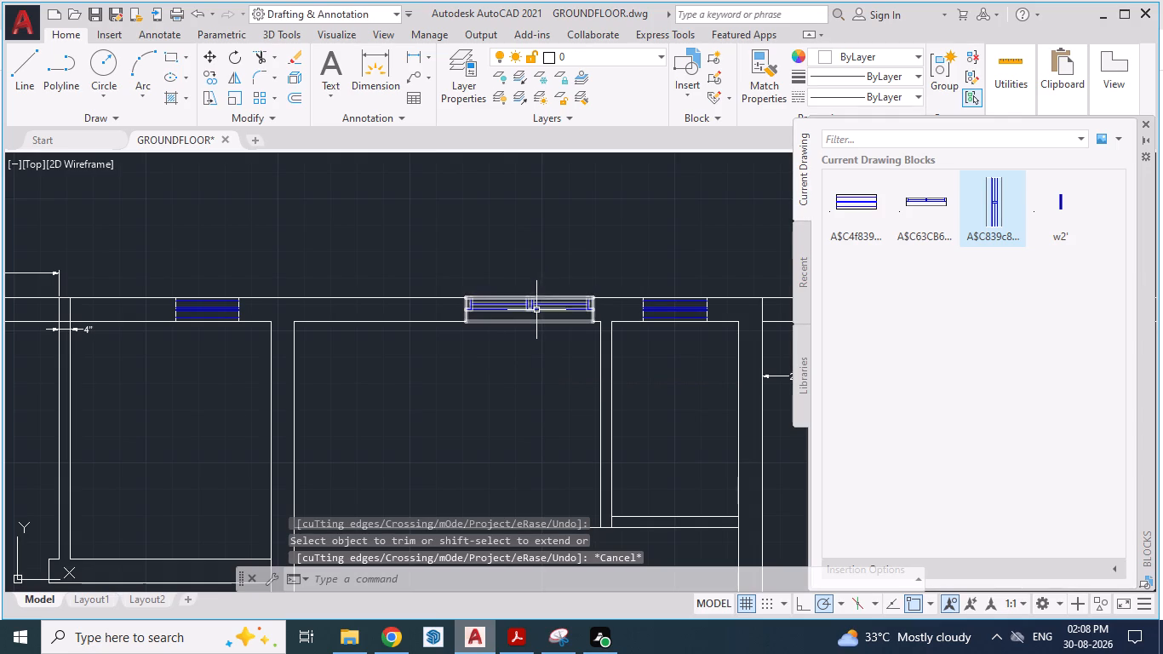
Copy the window block between the two small windows in the top outer wall and paste it beside the new bedroom opening.
click(535, 307)
key(ctrl+c)
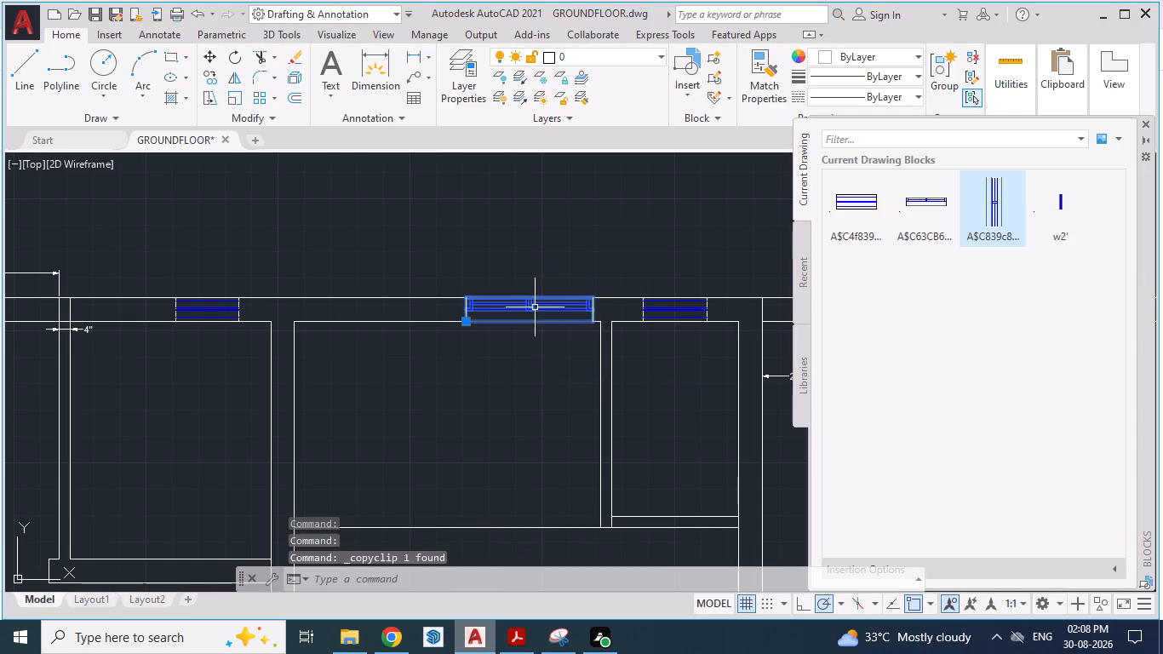
key(ctrl+v)
scroll(537, 266, down, 4)
scroll(461, 390, up, 3)
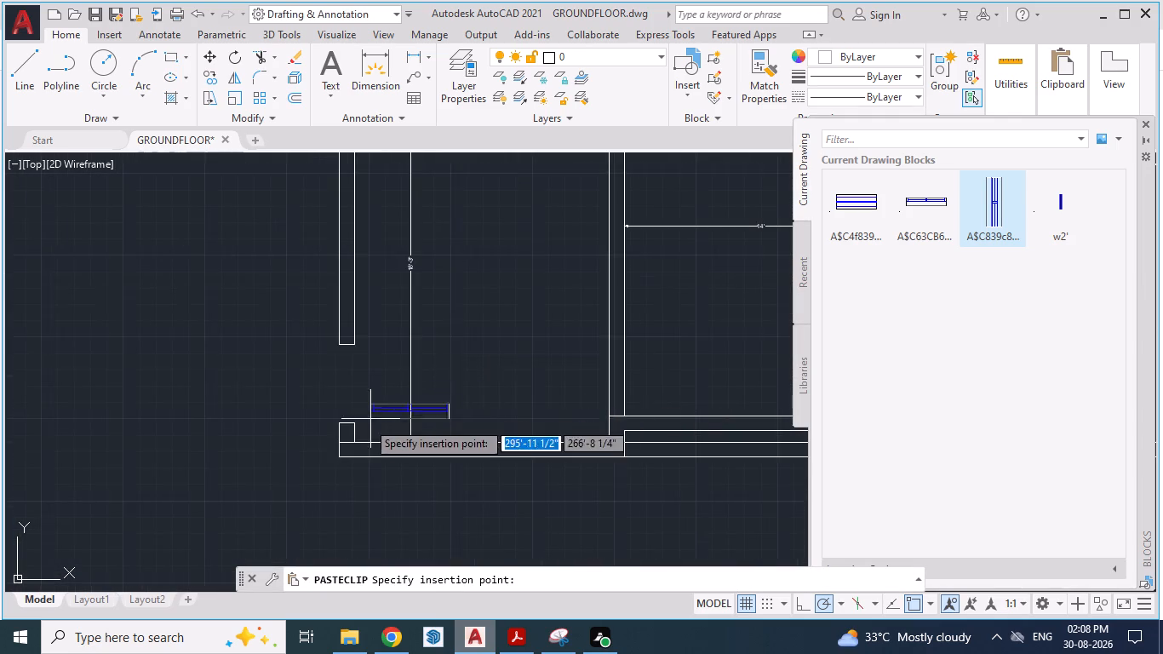
scroll(358, 422, up, 1)
click(320, 393)
key(Escape)
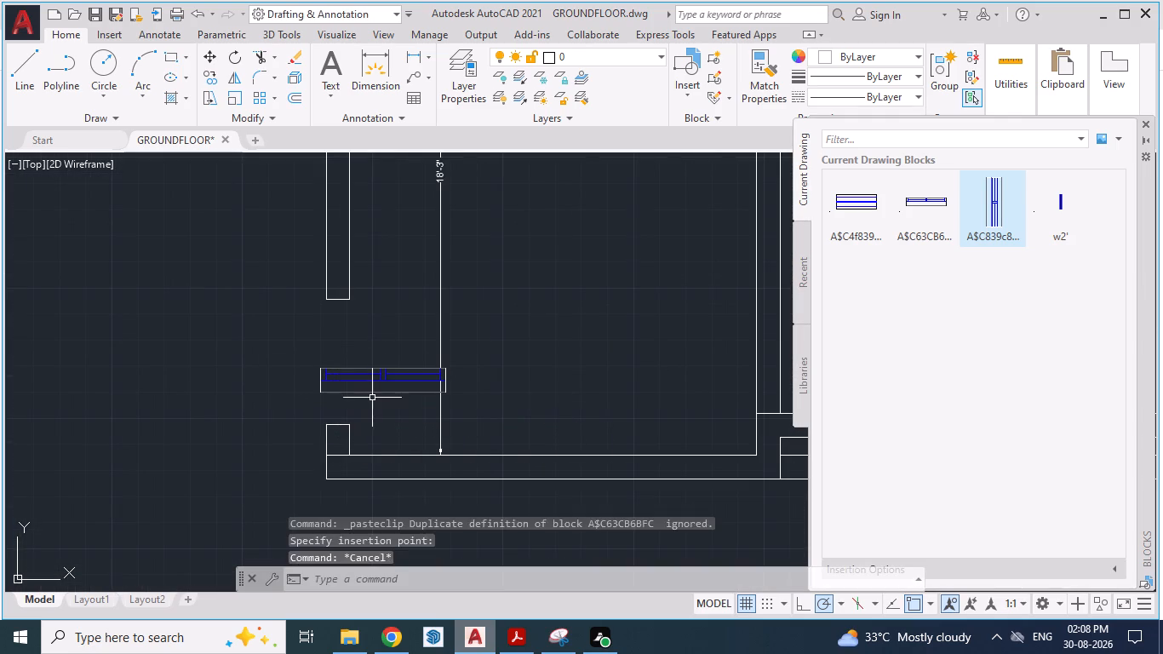
Rotate the pasted window block 90° about its lower-left corner so it stands vertically.
click(374, 392)
text(RO)
key(Return)
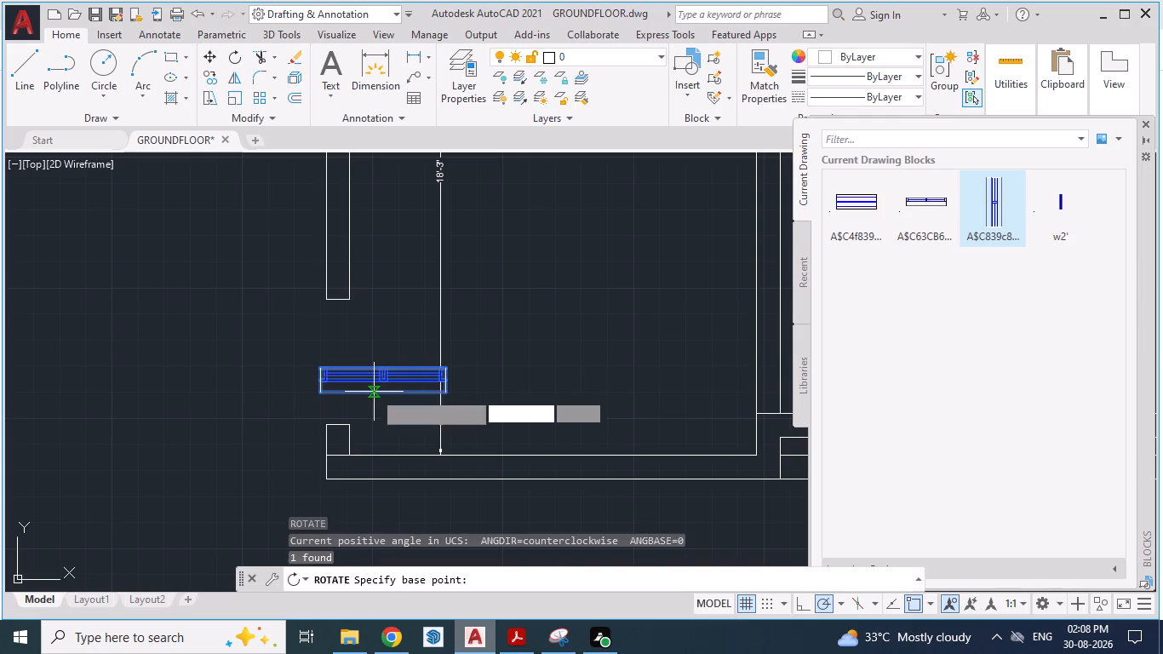
click(327, 394)
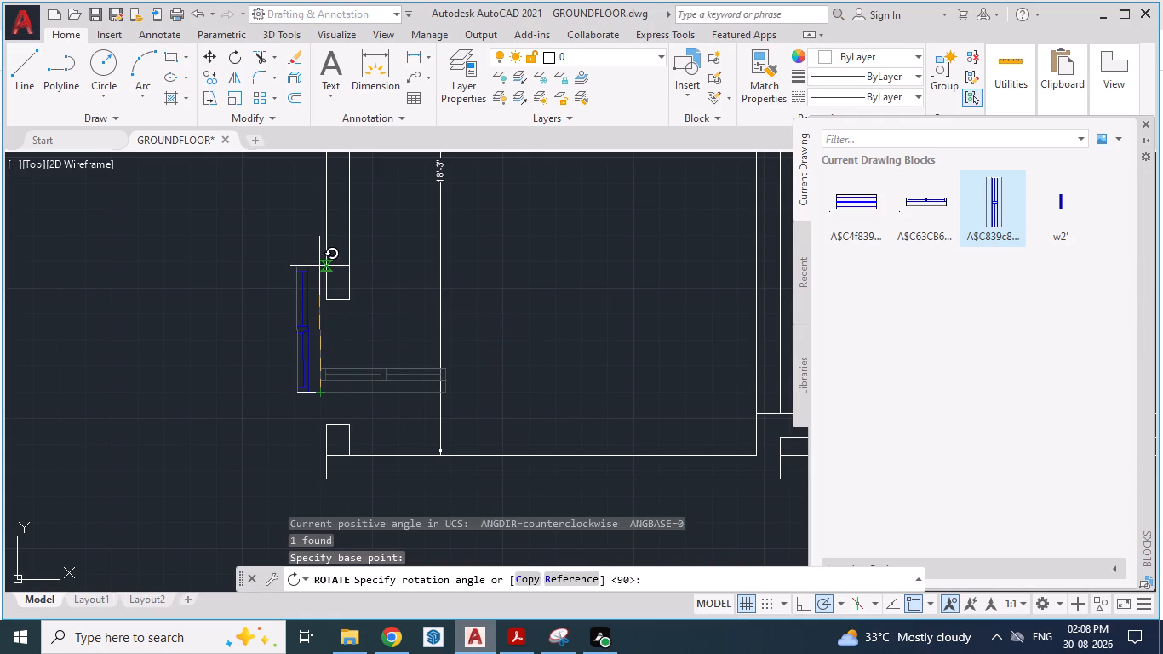
text(90)
key(Return)
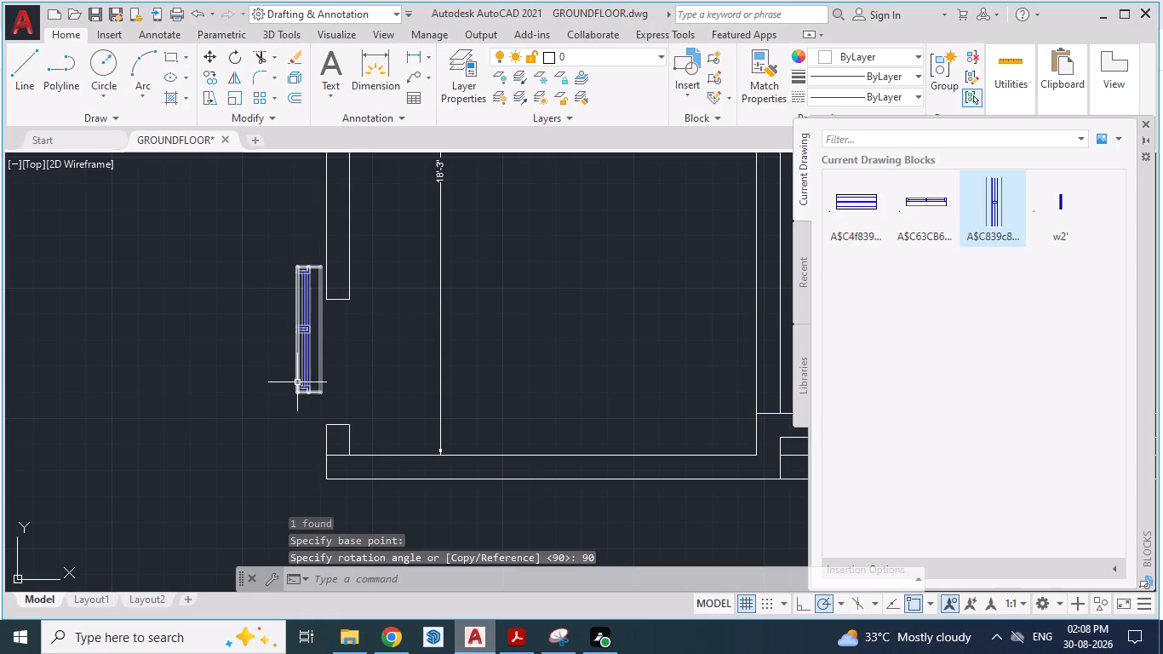
Move the rotated window block by its lower outer corner onto the lower jamb's outer corner, fitting it into the opening.
click(296, 388)
key(m)
key(Return)
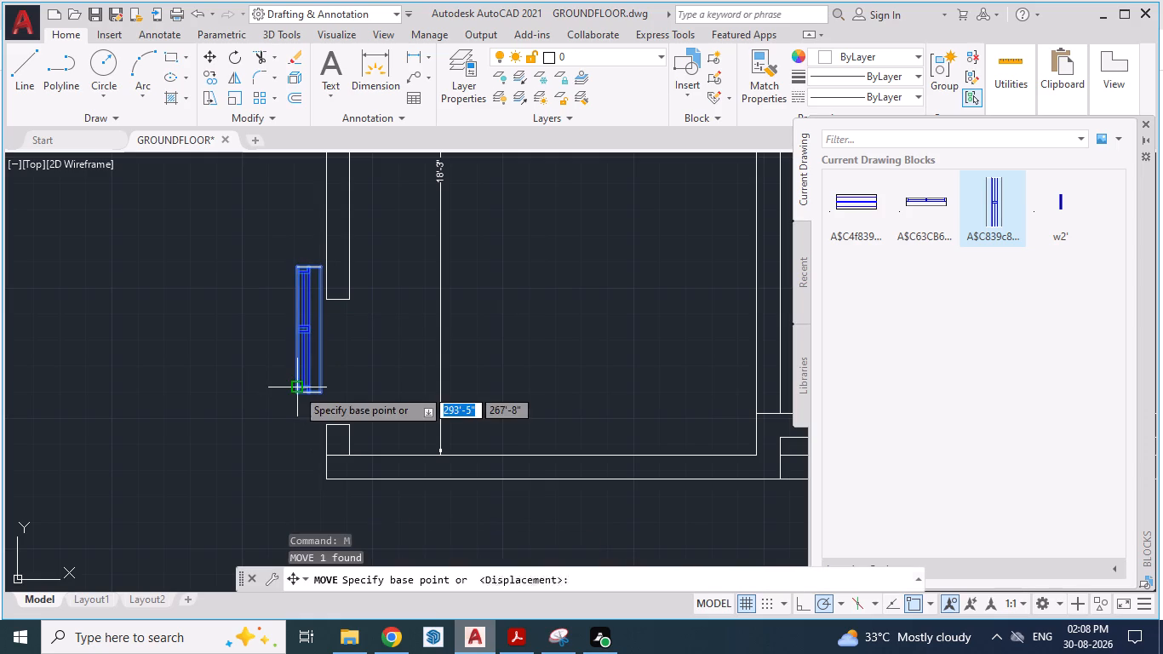
scroll(289, 399, up, 2)
drag(308, 383, 337, 424)
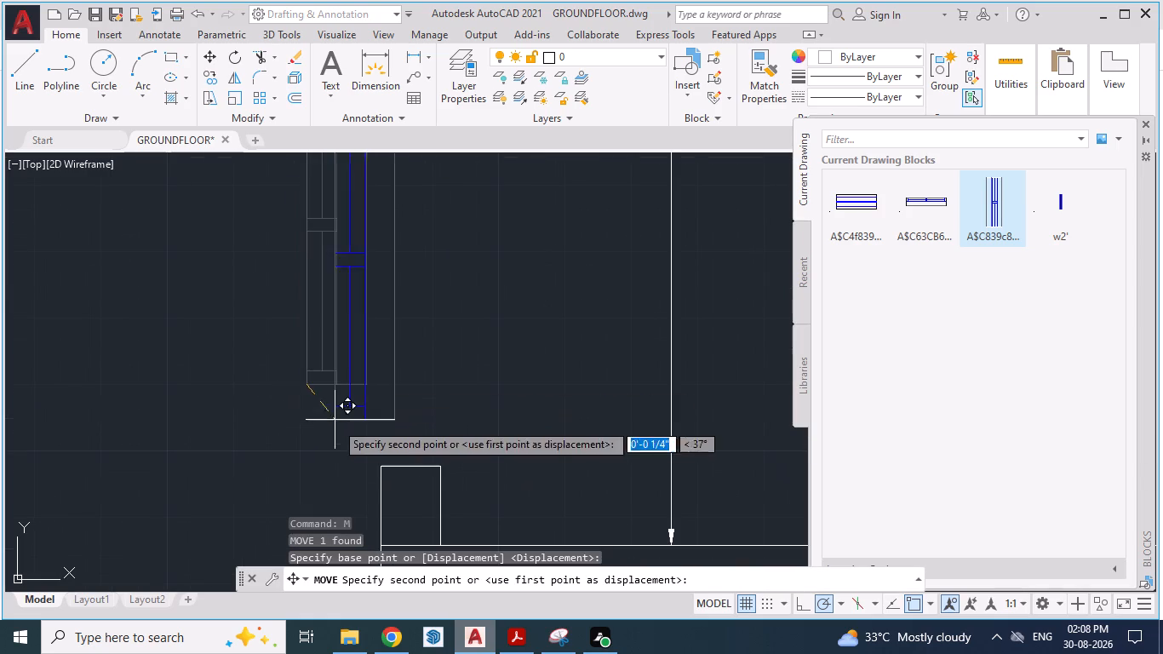
drag(337, 424, 377, 467)
click(377, 467)
scroll(258, 467, down, 2)
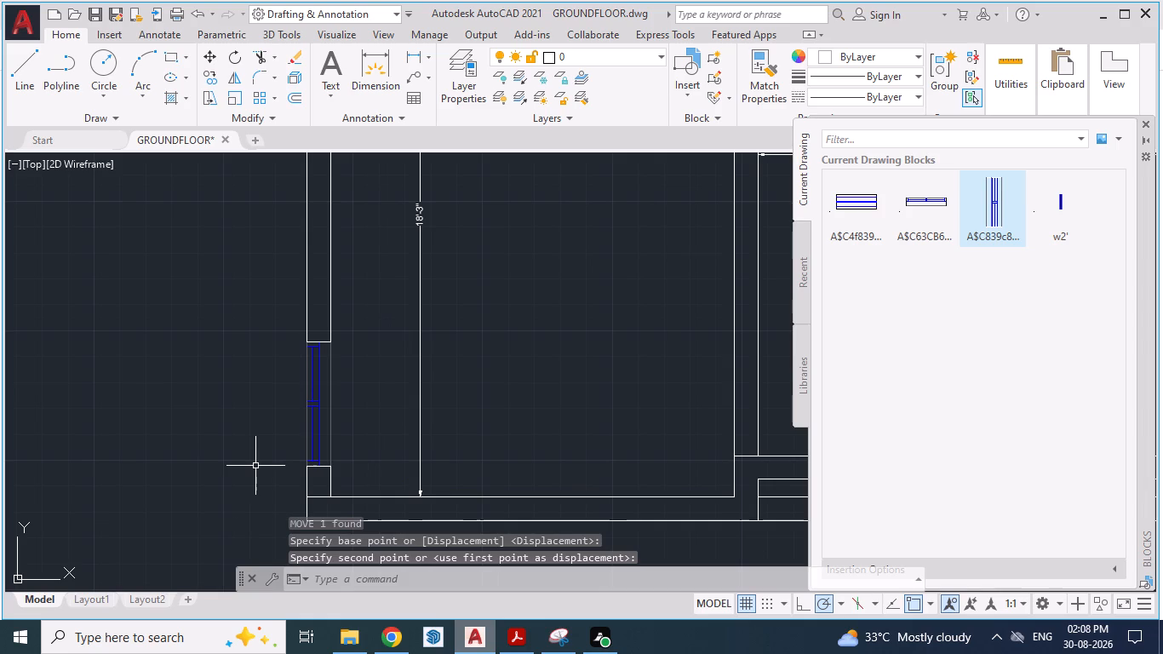
Compare the drawing with the reference floor plan PDF, examining the window in the bedroom's bottom outer wall.
key(alt+Tab)
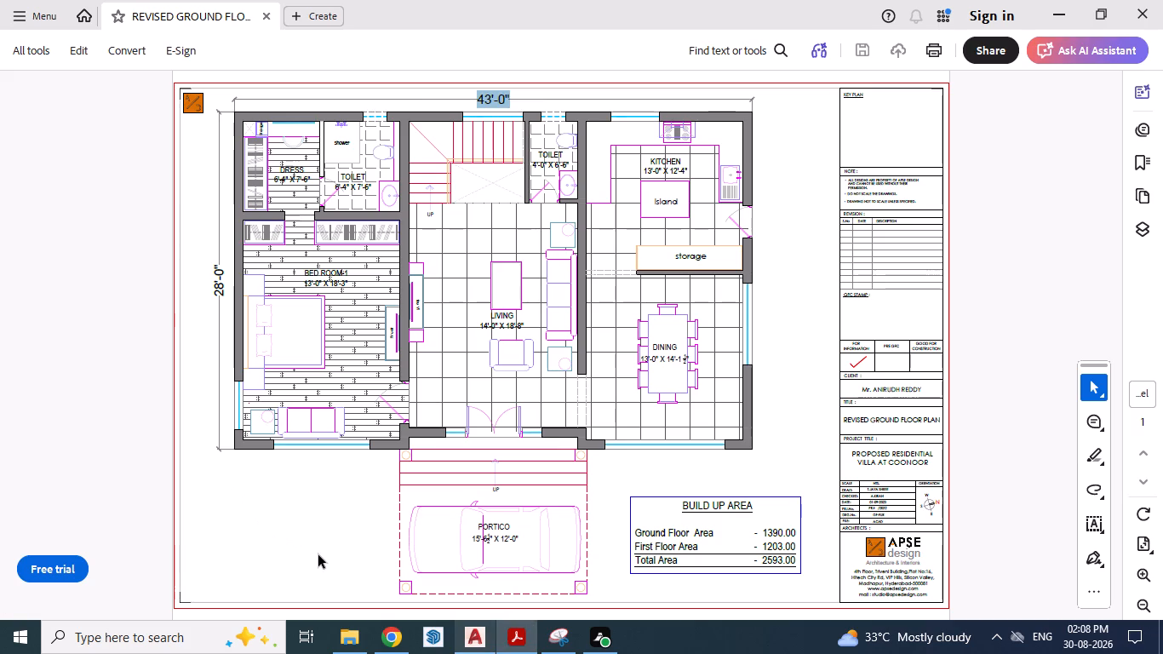
key(alt+Tab)
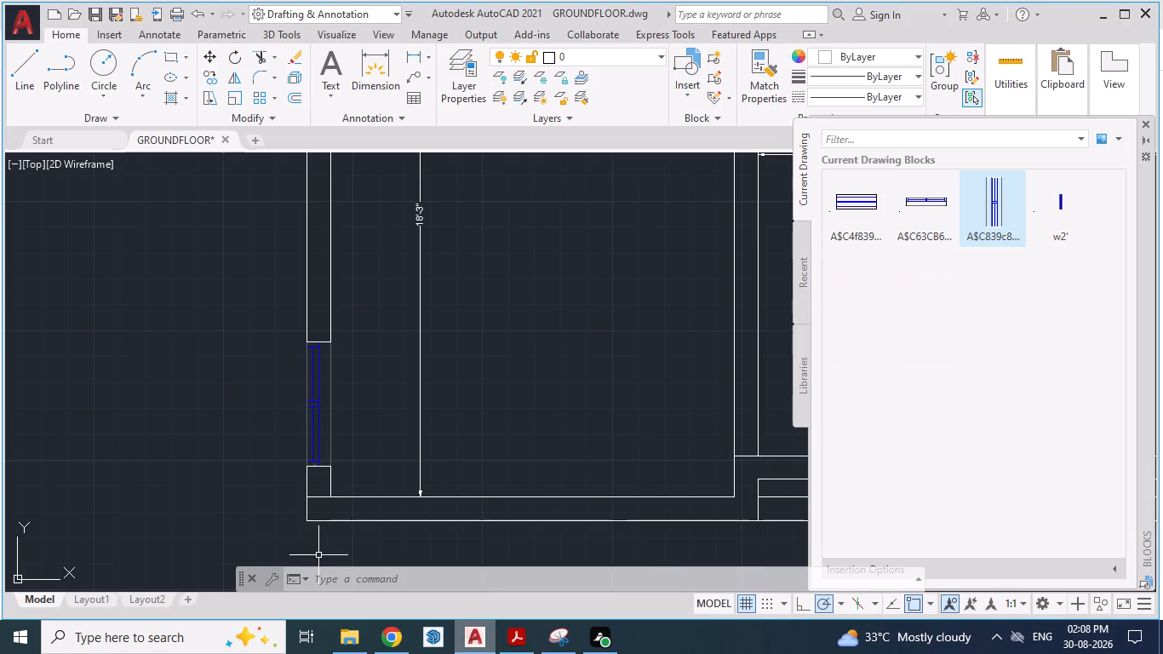
scroll(326, 555, down, 2)
key(alt+Tab)
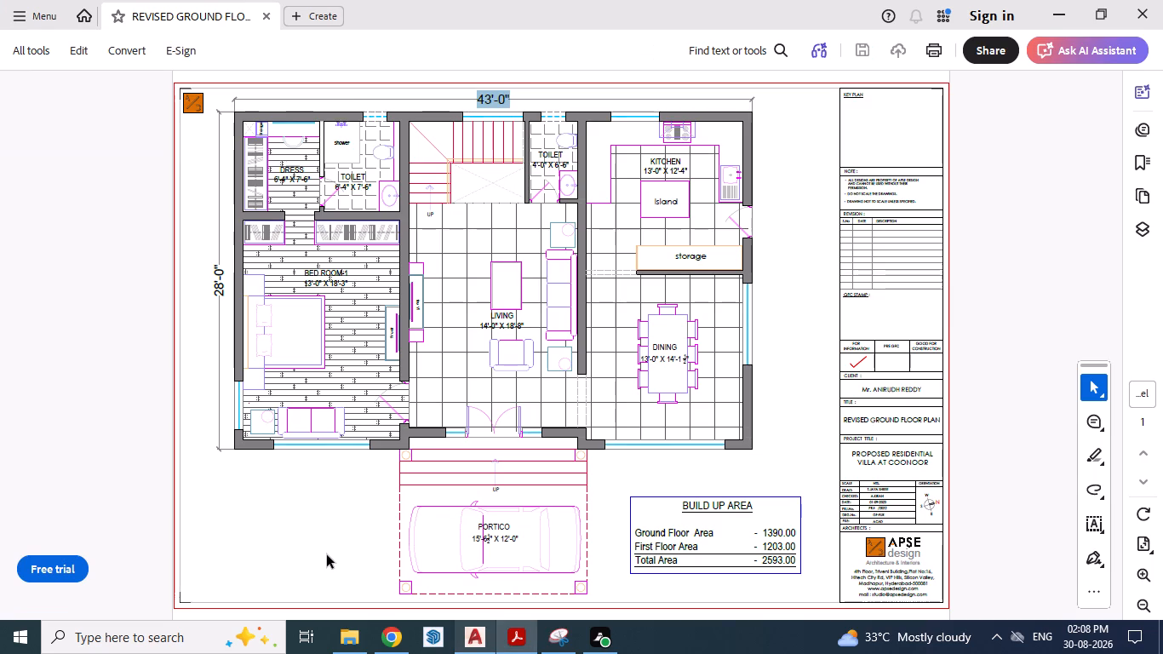
key(alt+Tab)
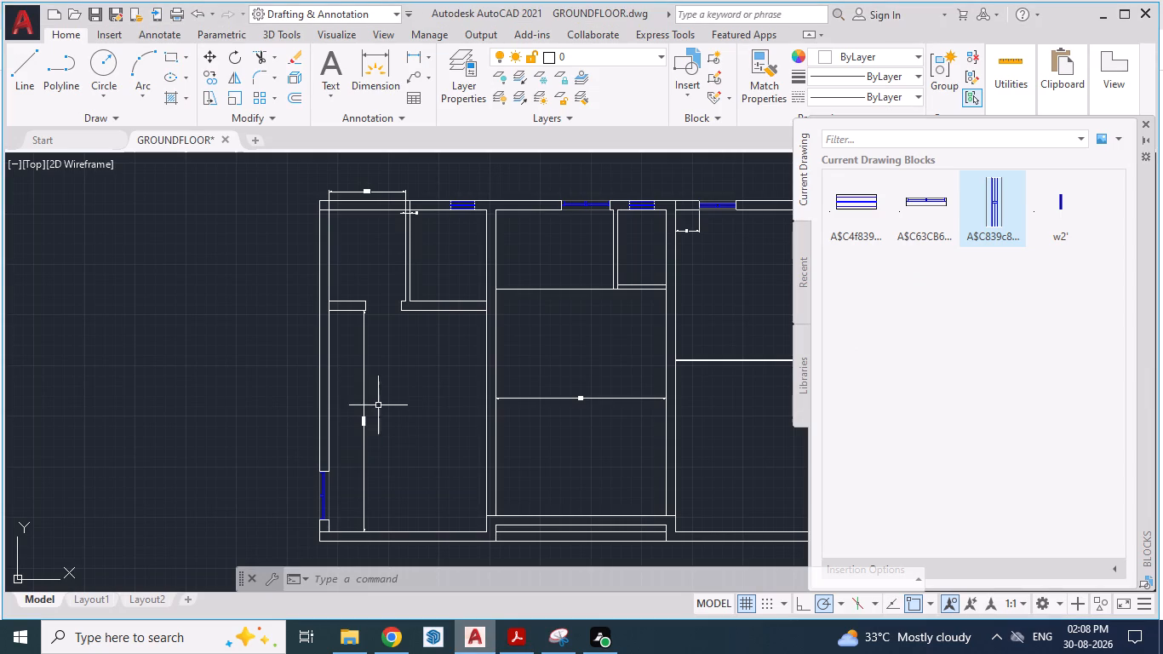
scroll(366, 320, up, 2)
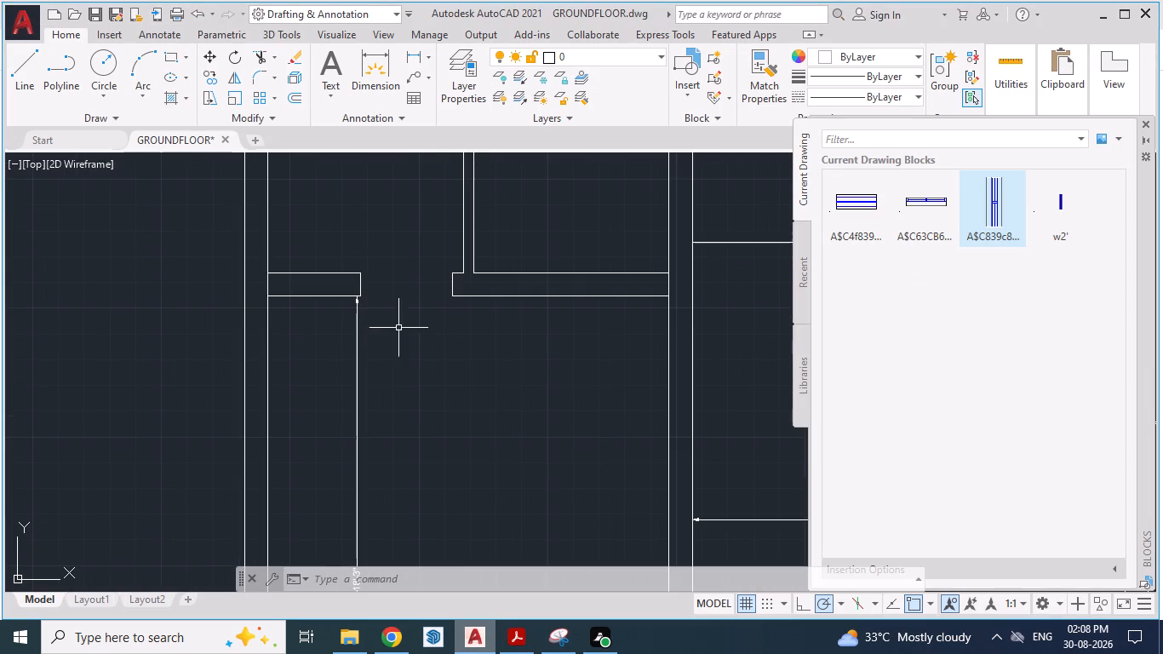
scroll(401, 312, down, 3)
scroll(374, 462, up, 3)
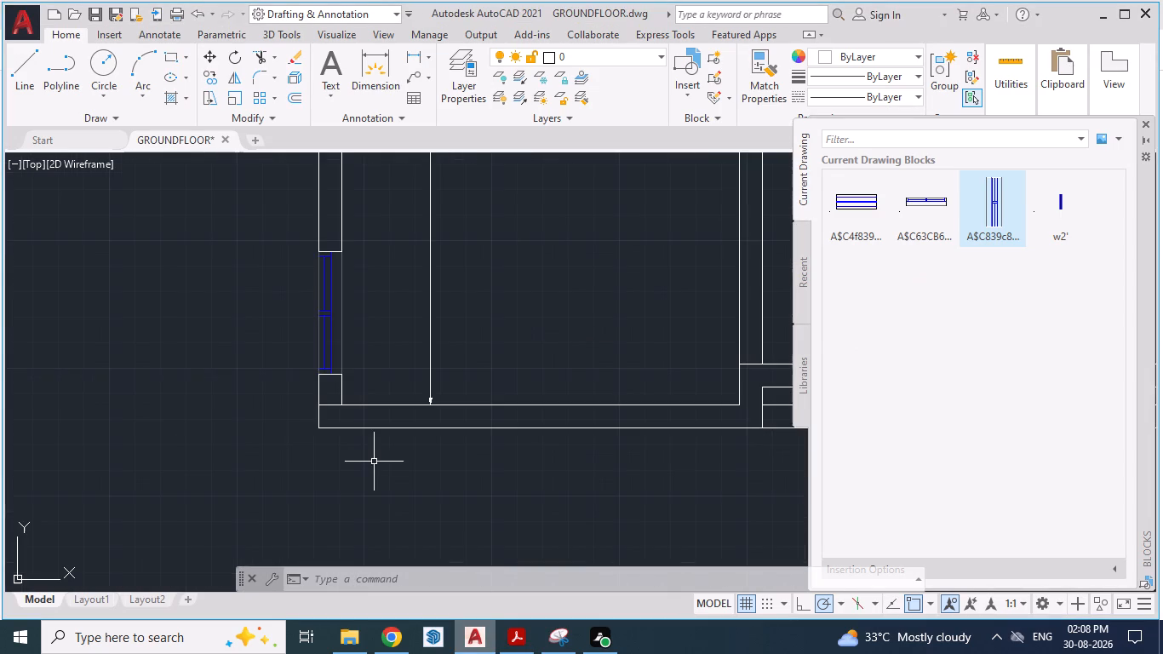
key(alt+Tab)
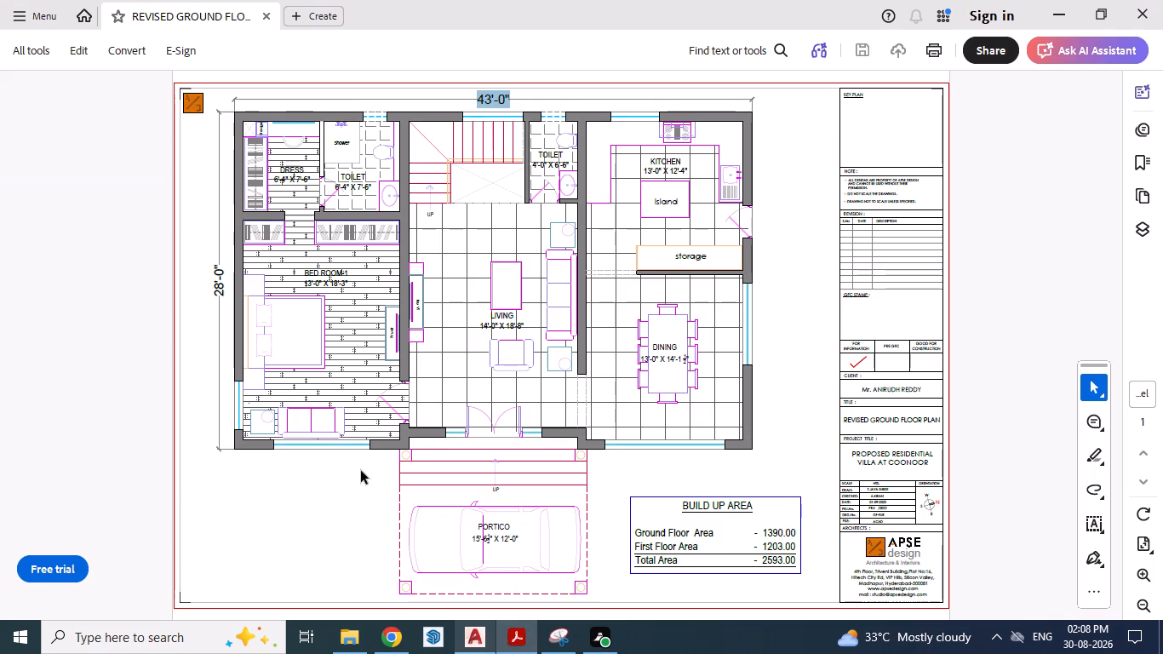
key(alt+Tab)
Add an aligned dimension across the bedroom's inner width along its bottom wall, placing it just above the wall.
scroll(358, 449, down, 1)
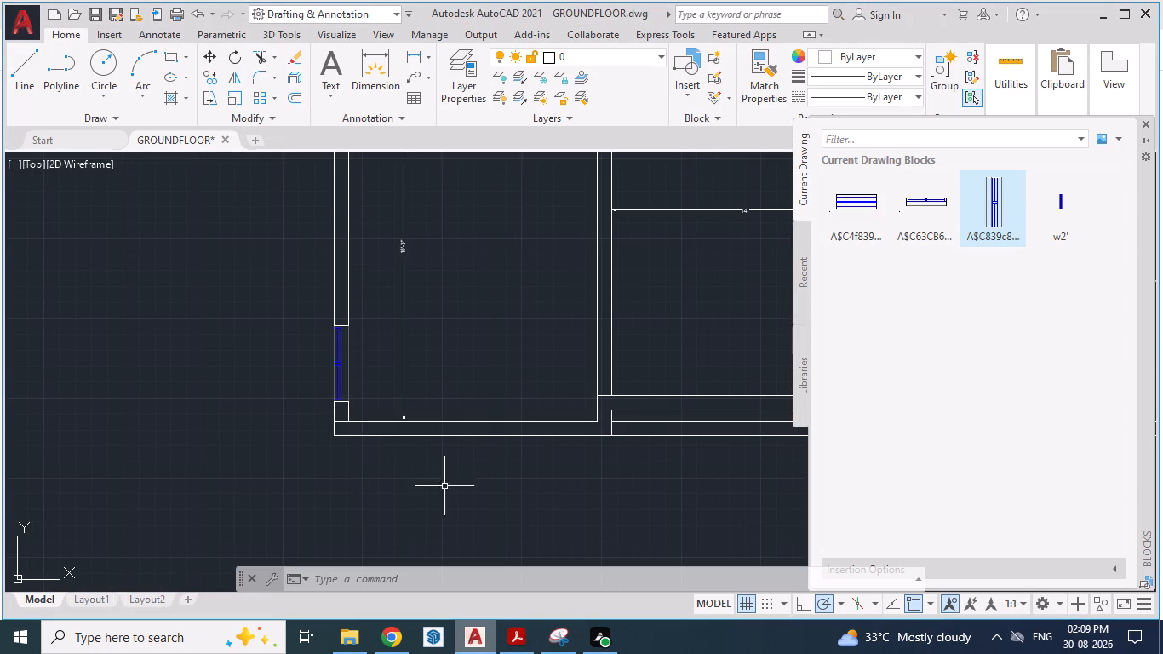
scroll(444, 486, up, 1)
text(DA)
key(Return)
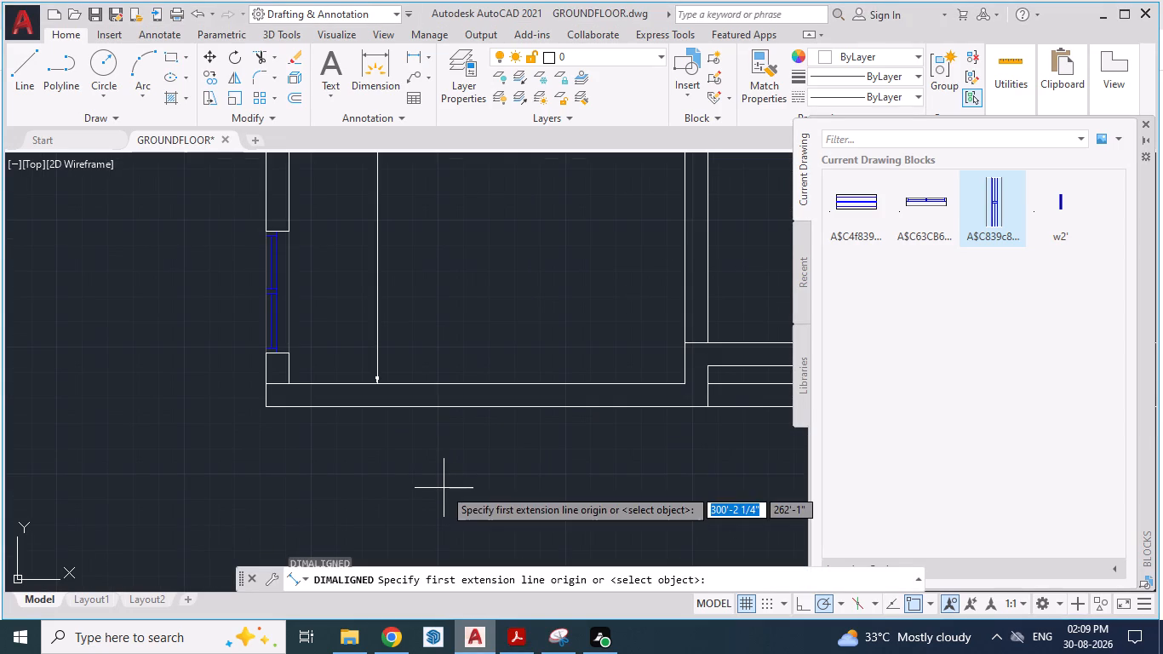
click(290, 381)
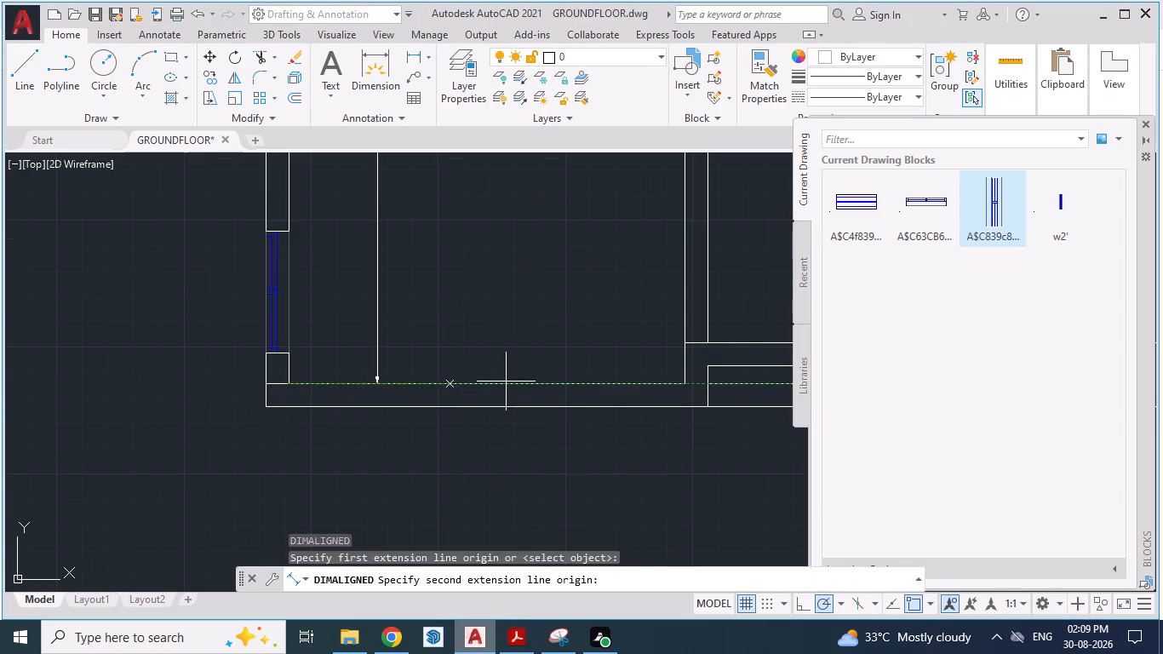
click(685, 381)
click(662, 325)
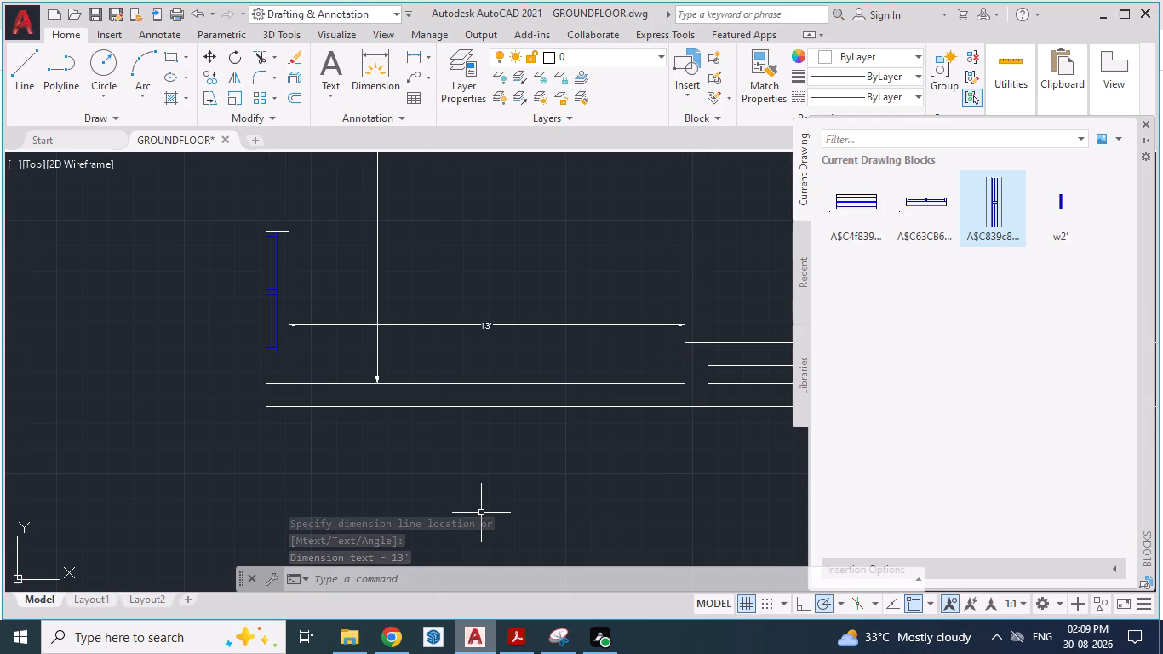
drag(480, 513, 613, 549)
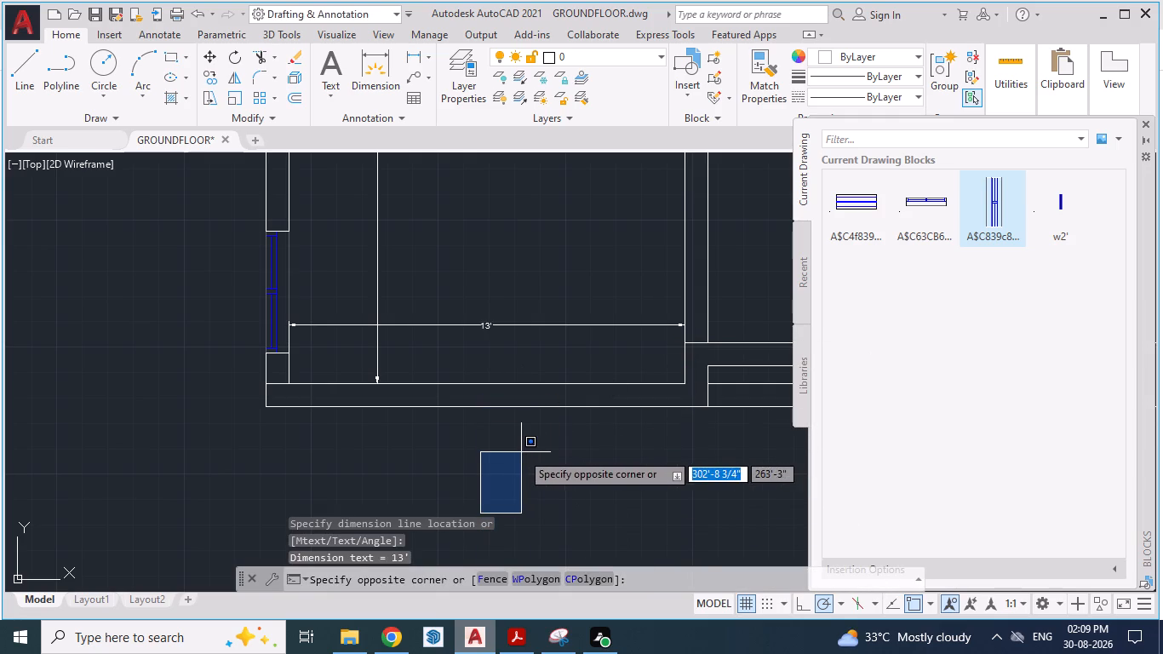
Draw a vertical line across the bedroom's bottom outer wall at its midpoint, from the inner face to the outer face.
key(Escape)
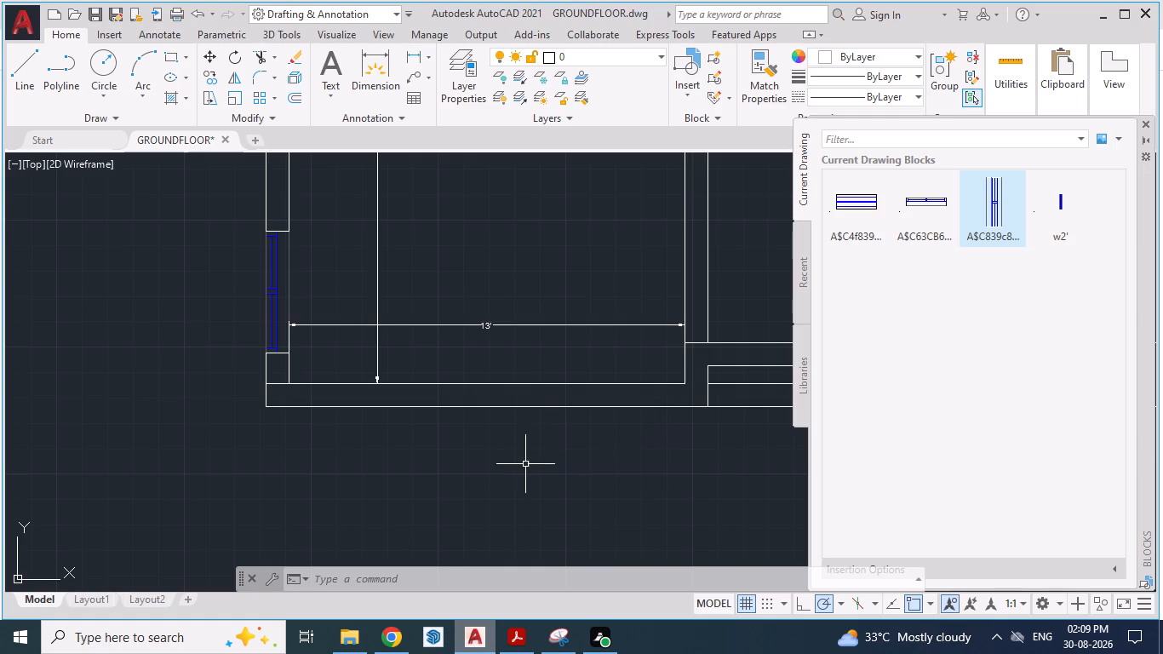
key(l)
key(Return)
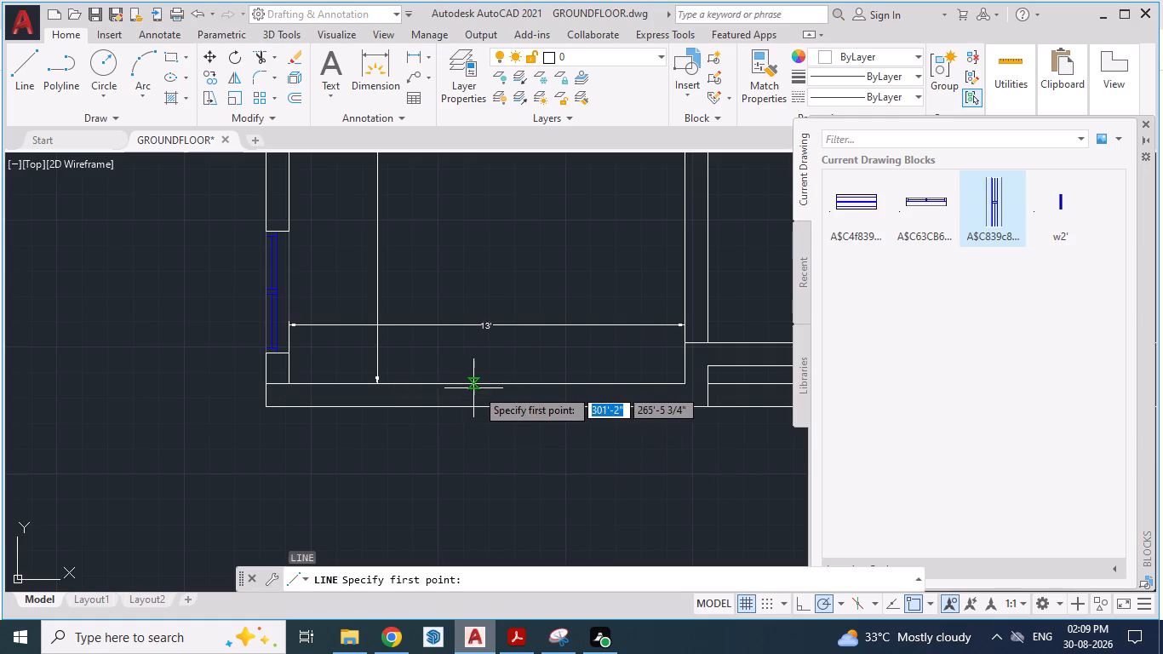
click(486, 388)
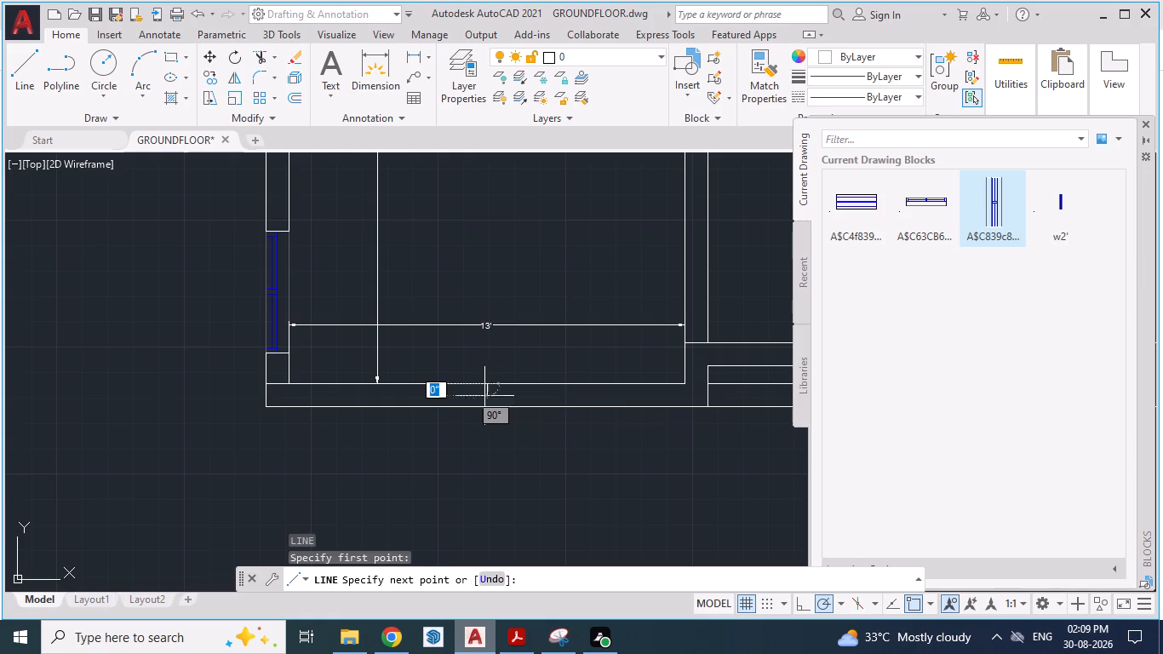
click(484, 405)
key(Return)
Check the reference floor plan PDF and offset the wall's midpoint line 4' to each side as window jambs.
scroll(484, 405, down, 2)
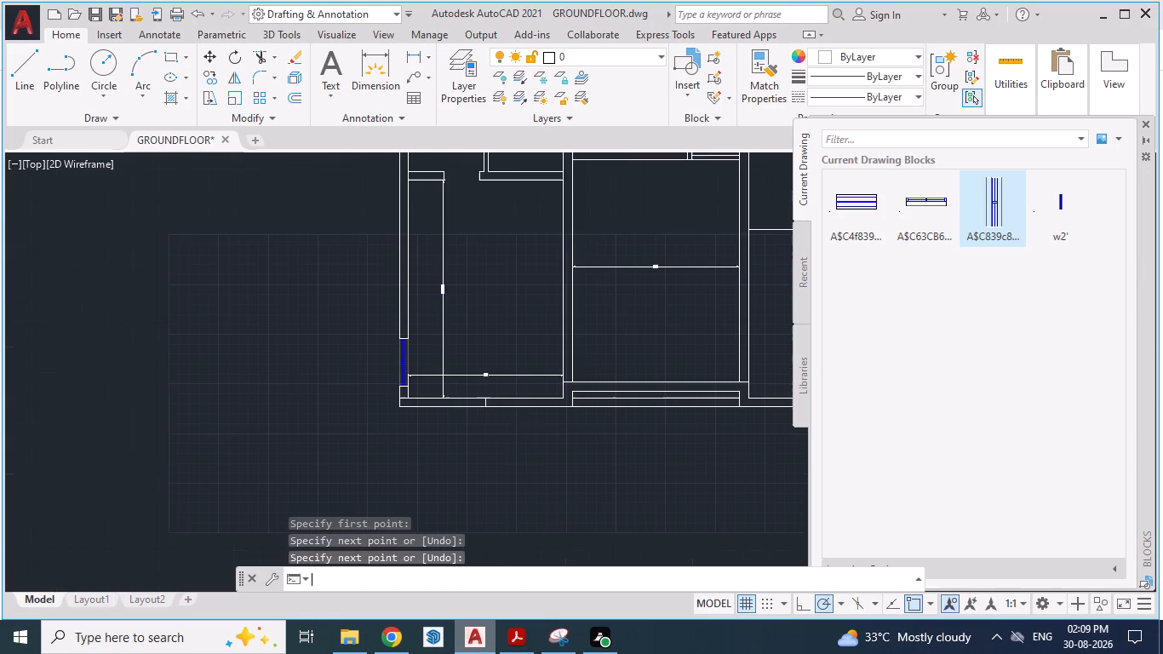
key(alt+Tab)
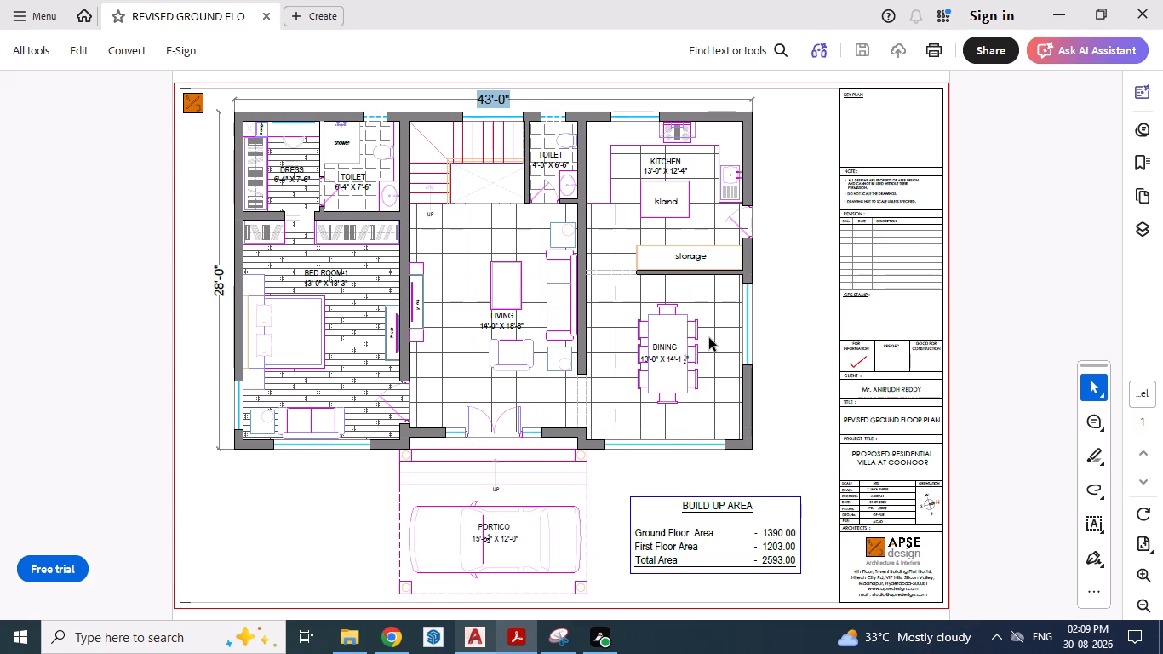
click(511, 653)
scroll(471, 446, up, 2)
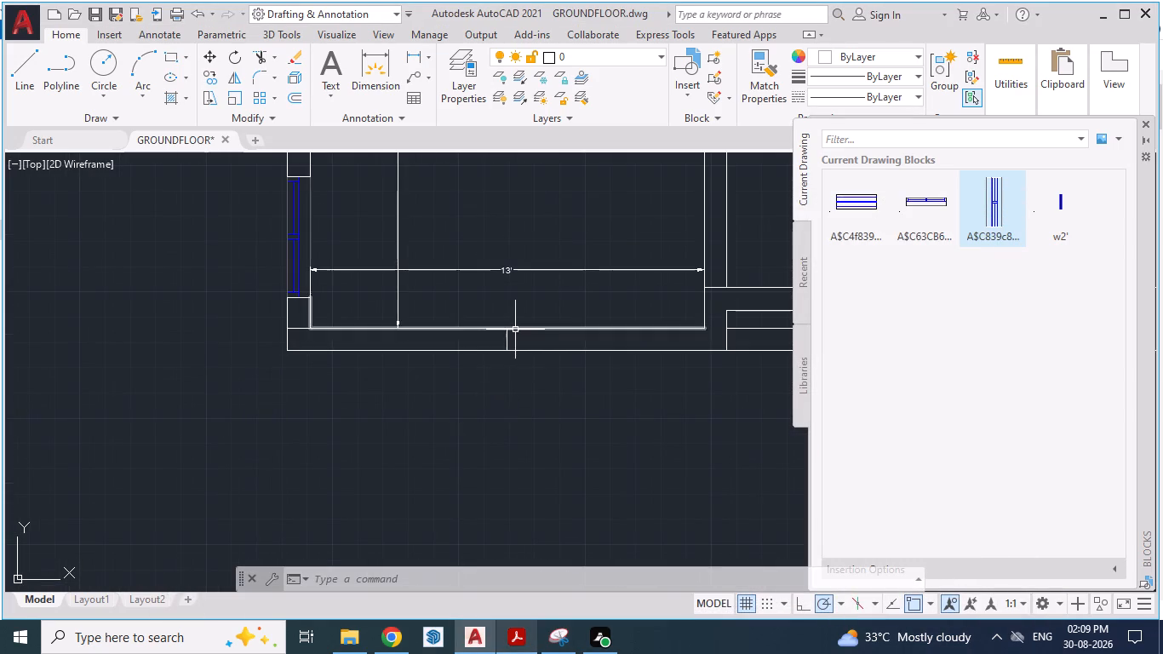
scroll(509, 330, up, 1)
click(503, 342)
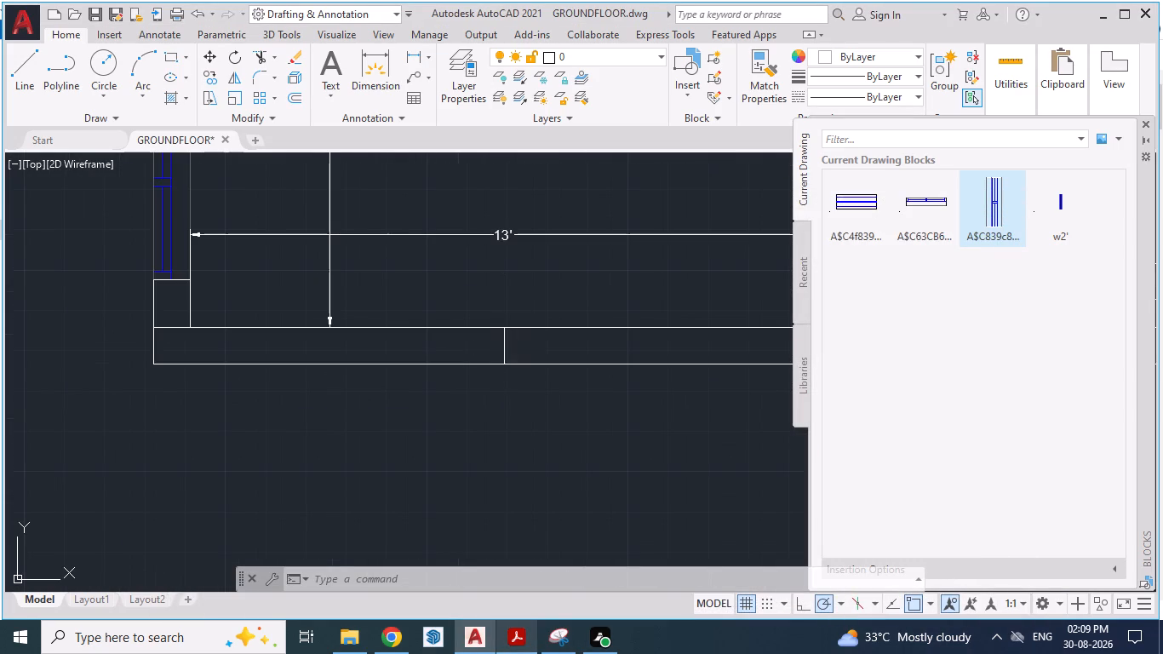
key(o)
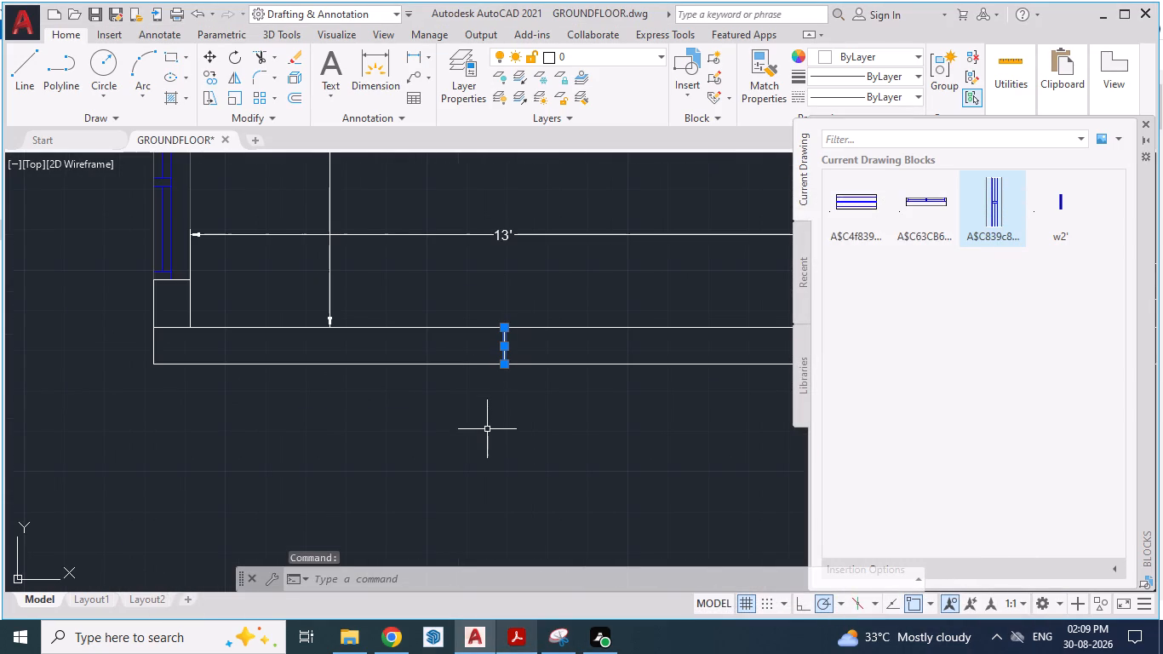
key(Return)
text(4')
key(Return)
click(586, 387)
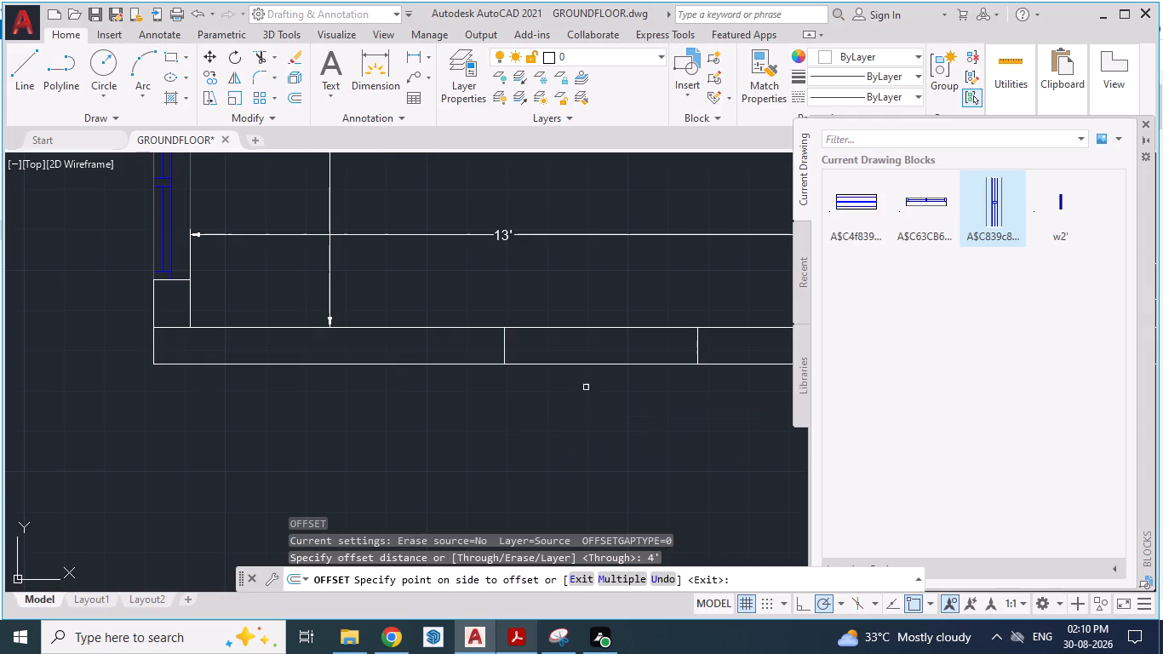
click(505, 347)
click(392, 348)
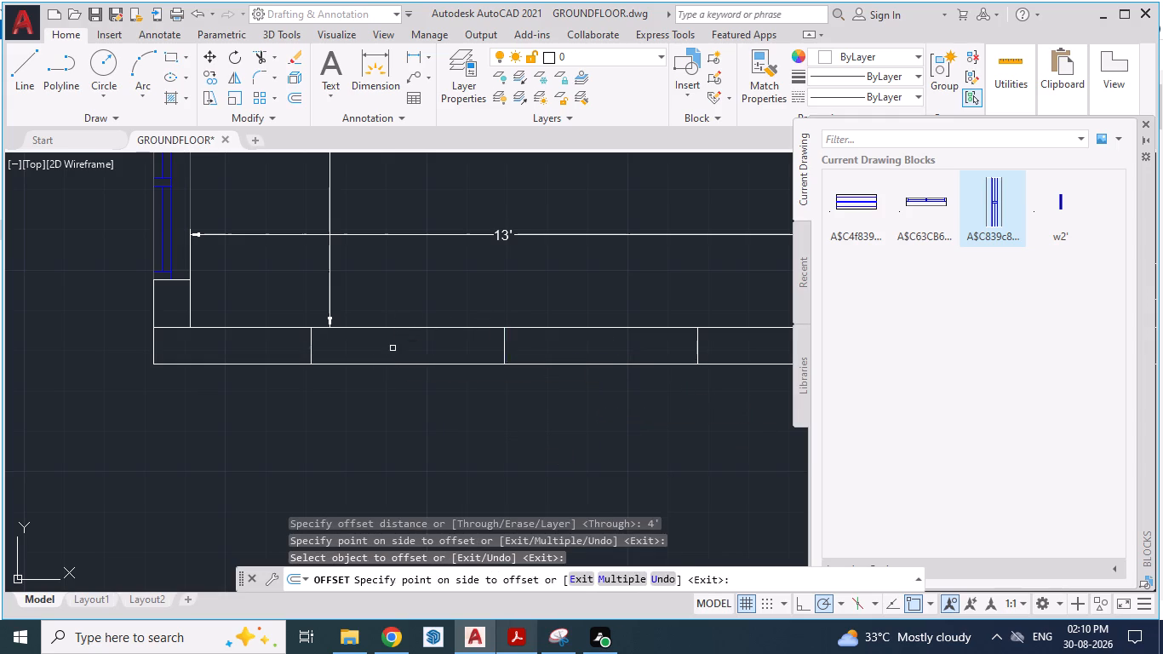
scroll(441, 462, down, 1)
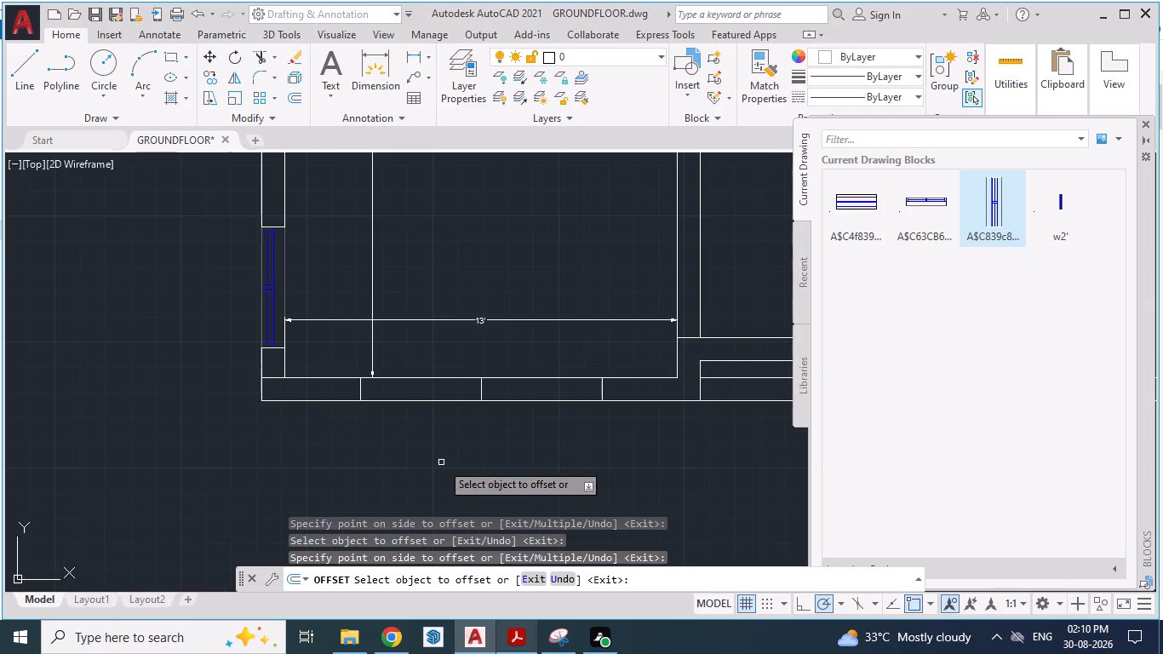
key(Escape)
key(Escape)
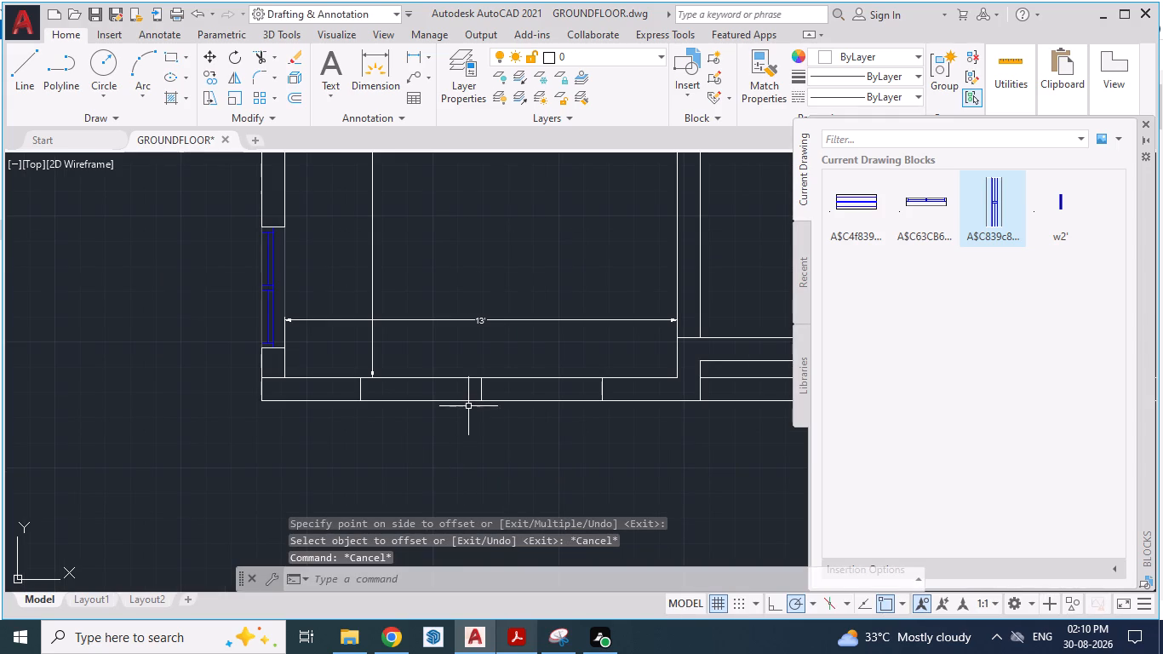
Delete the middle construction line between the two window jambs in the bedroom's bottom wall.
scroll(468, 405, up, 1)
click(487, 383)
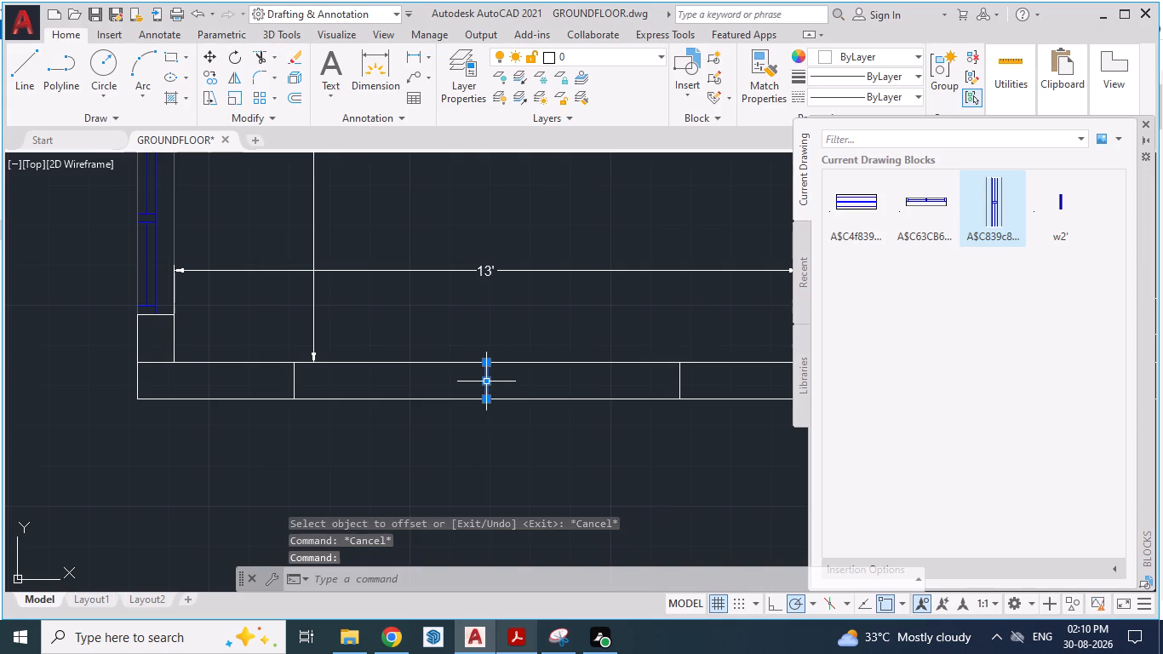
key(Delete)
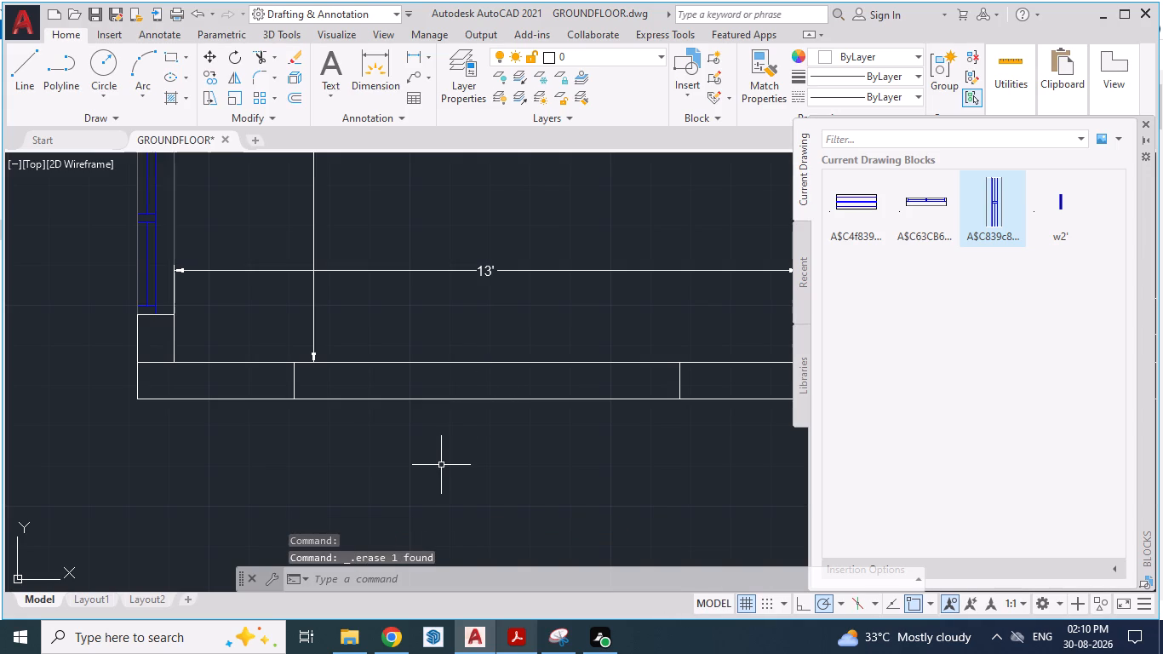
Make A-WINDOW the current layer and start a line for the window in the bedroom's bottom wall.
key(l)
key(Return)
click(582, 54)
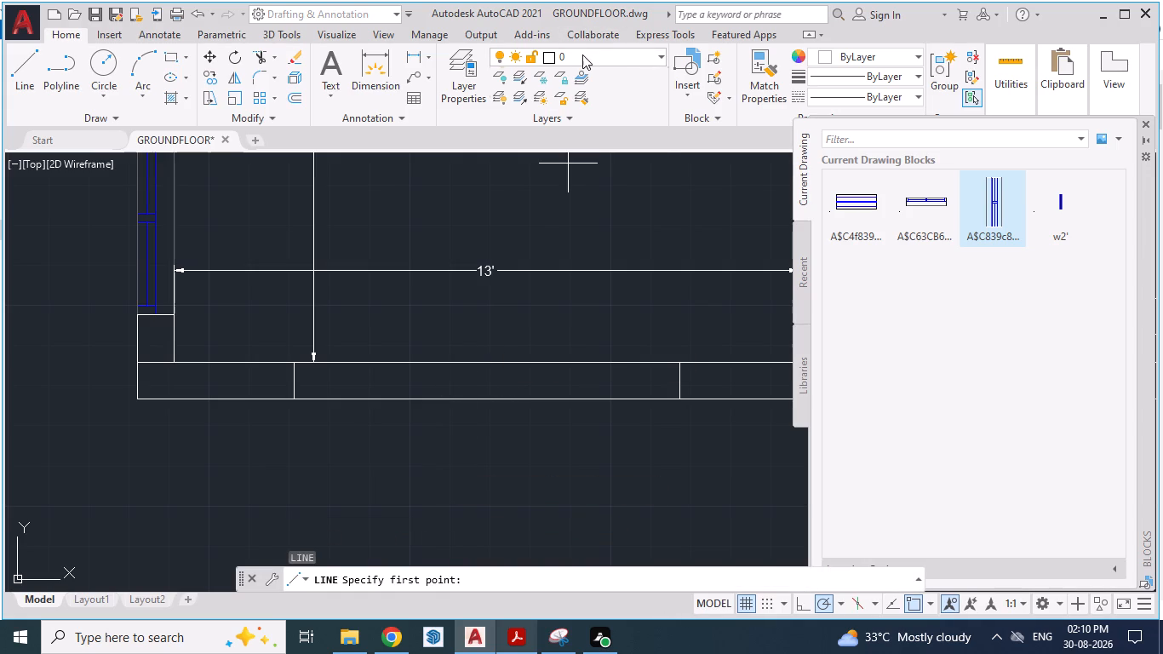
click(574, 139)
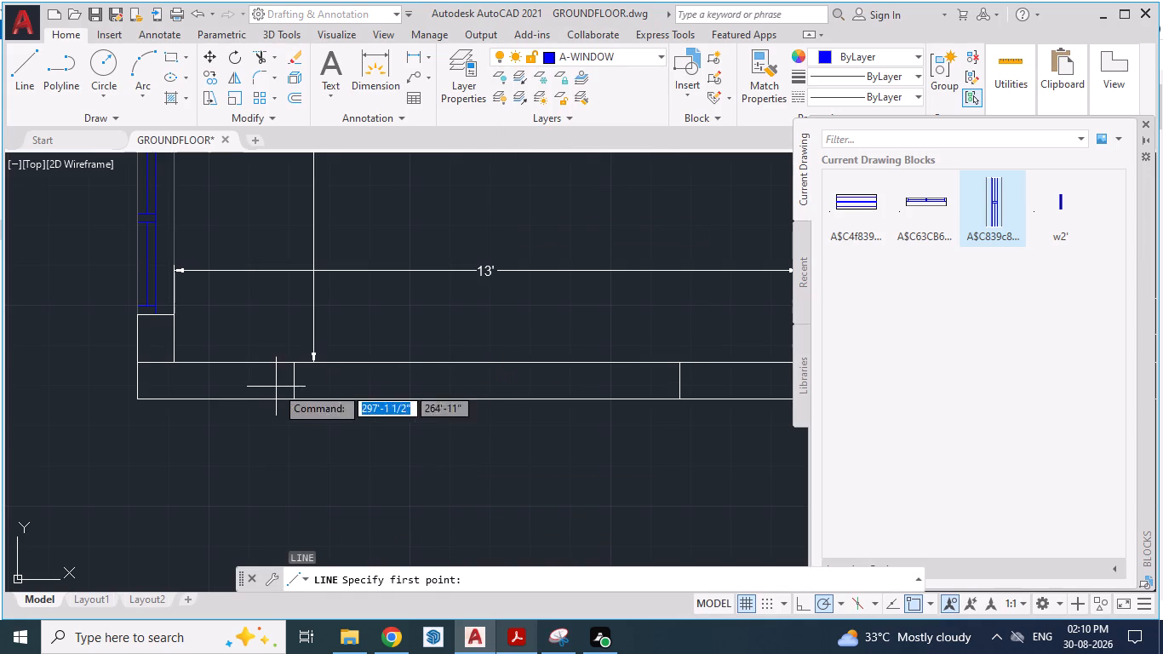
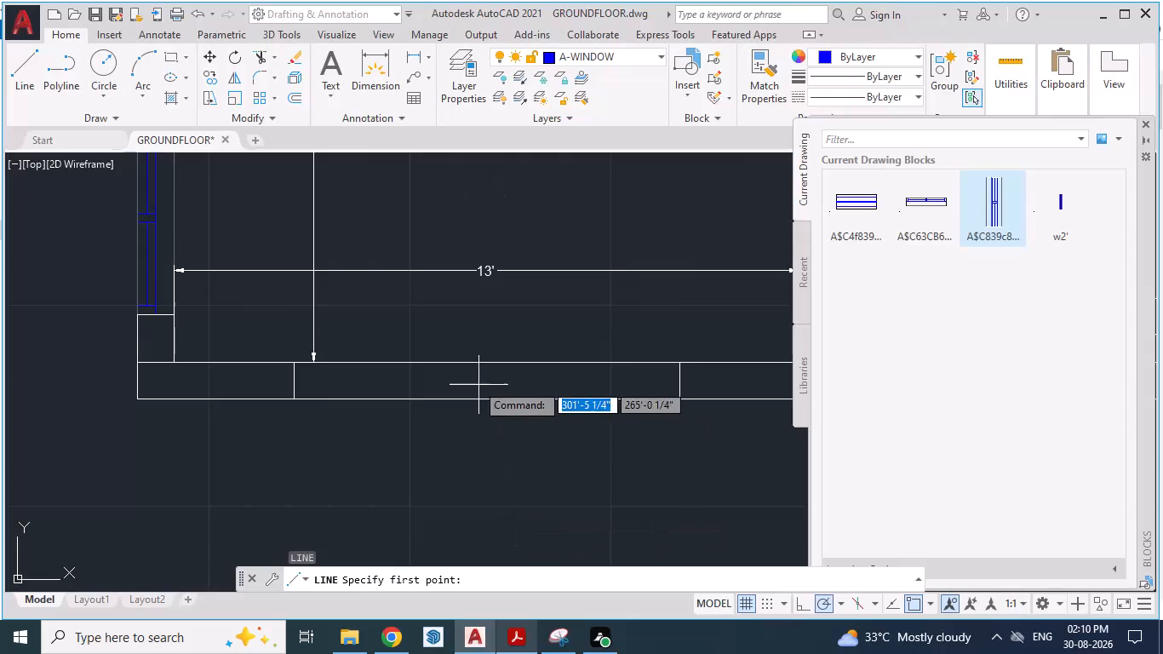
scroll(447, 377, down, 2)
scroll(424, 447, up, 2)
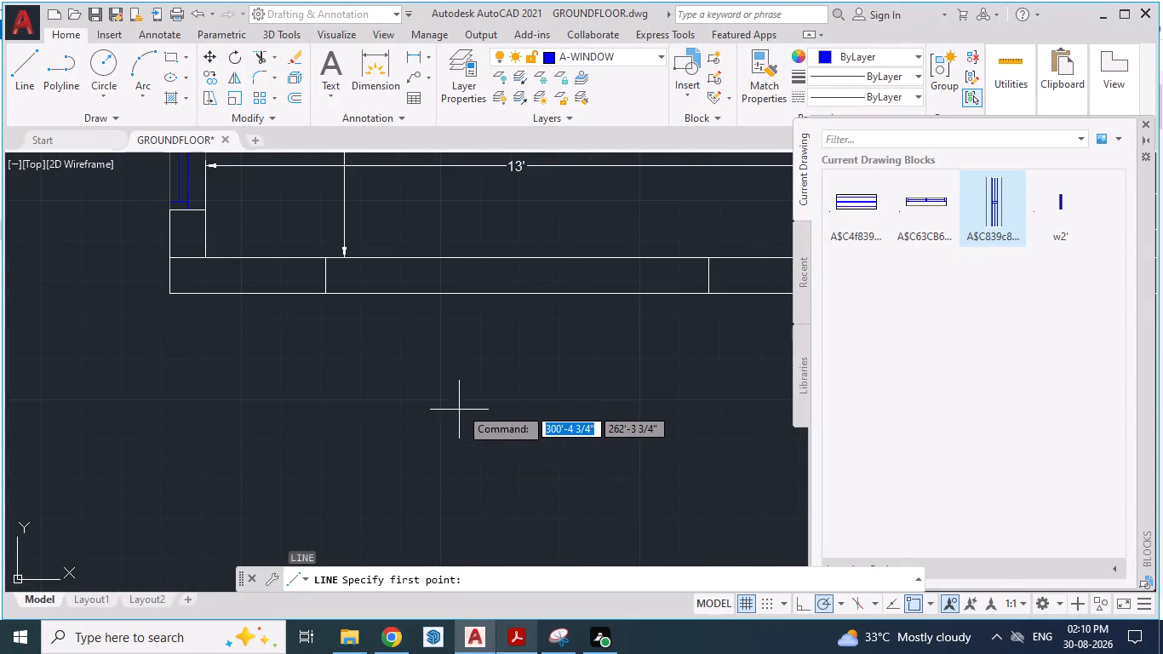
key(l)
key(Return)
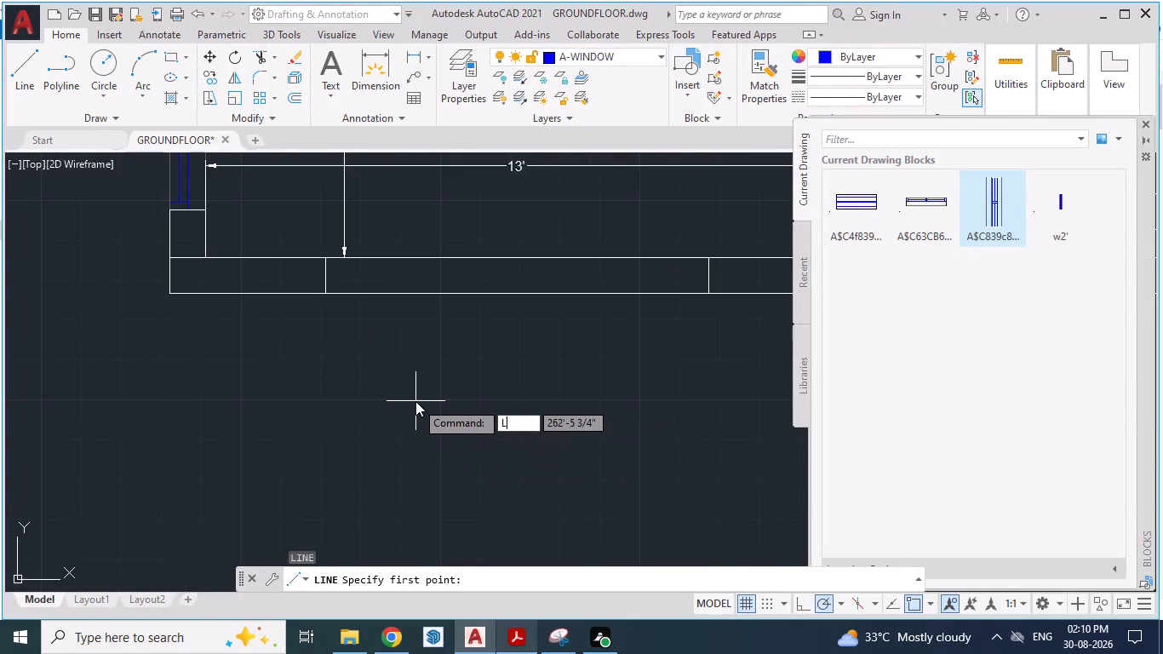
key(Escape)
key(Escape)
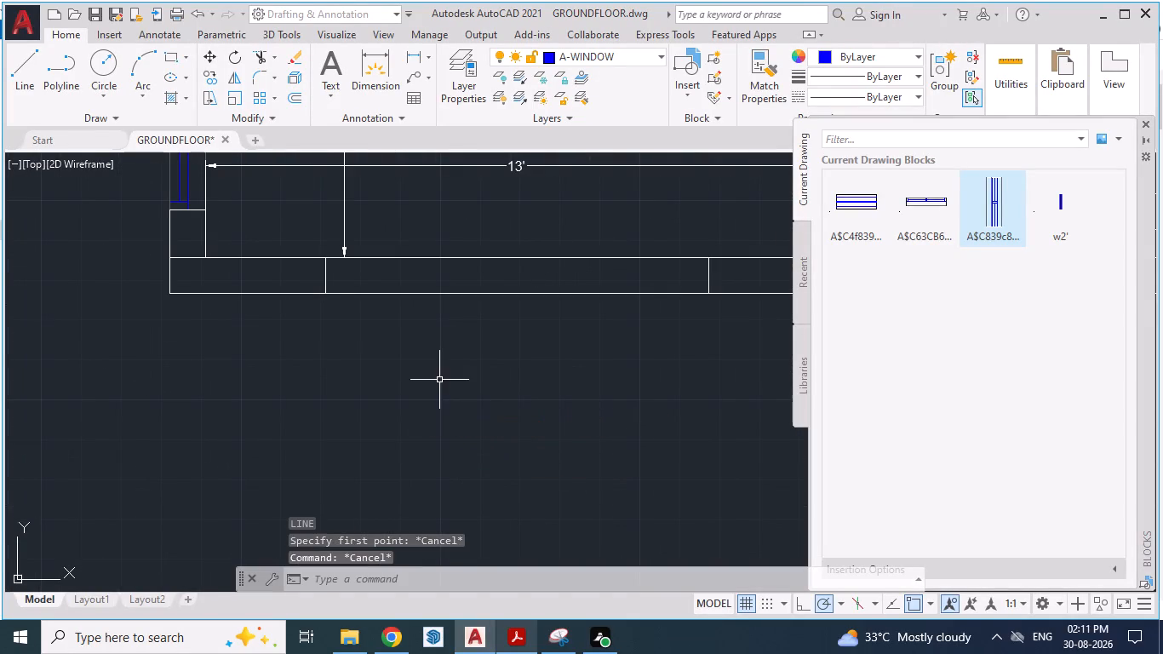
Draw a horizontal line connecting the midpoints of the two window jambs in the bedroom's bottom wall.
key(l)
key(Return)
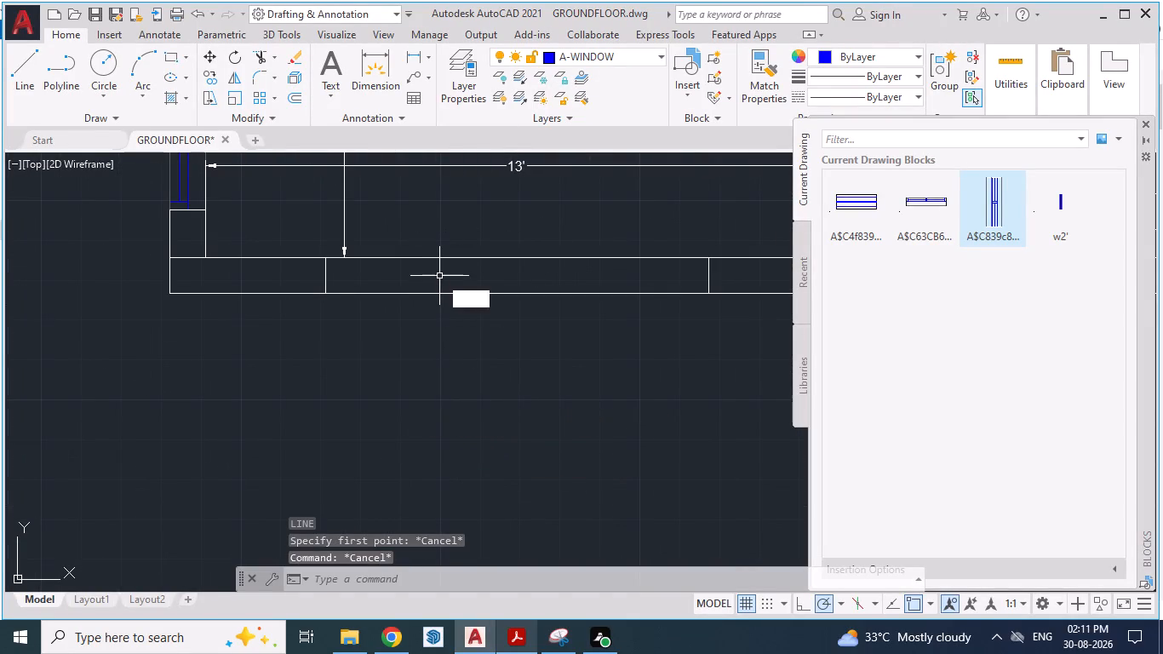
scroll(347, 267, up, 2)
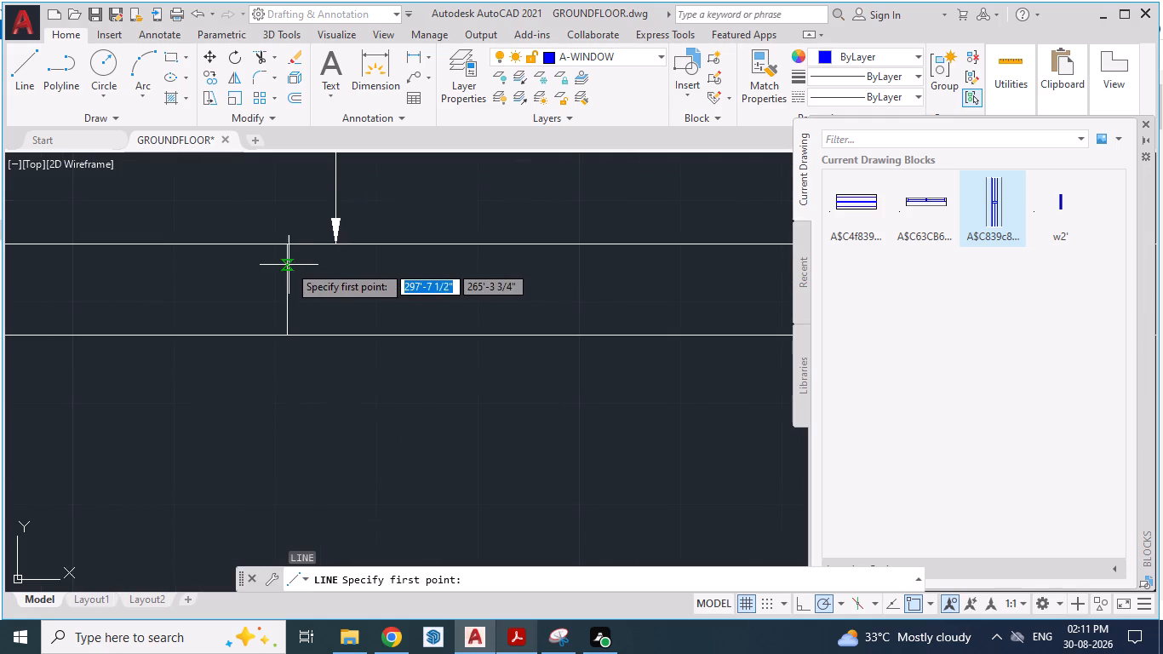
click(288, 292)
scroll(297, 292, down, 2)
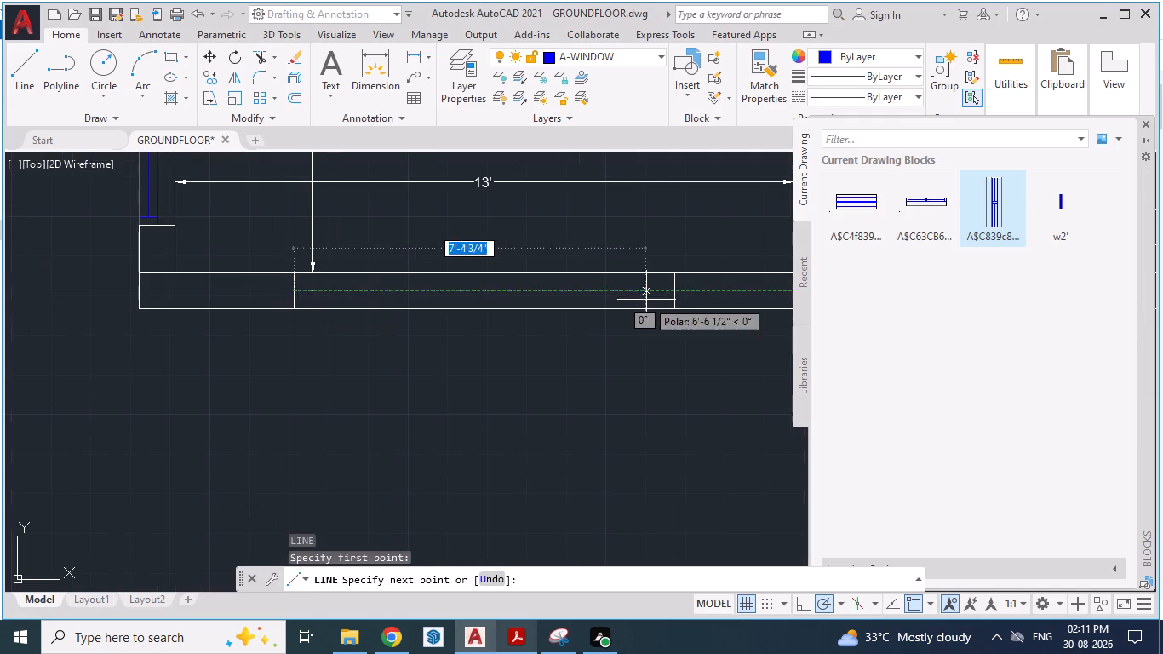
click(673, 293)
key(Return)
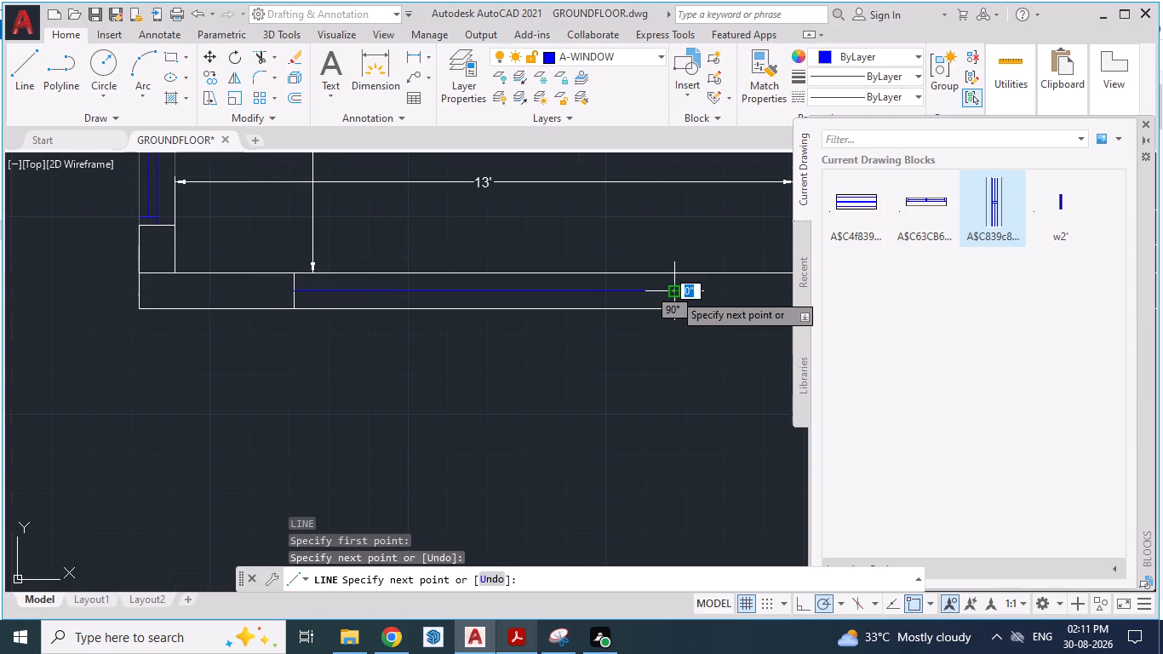
Offset the bedroom bottom window's centre line 2" to both sides to form the window panes.
scroll(483, 295, up, 1)
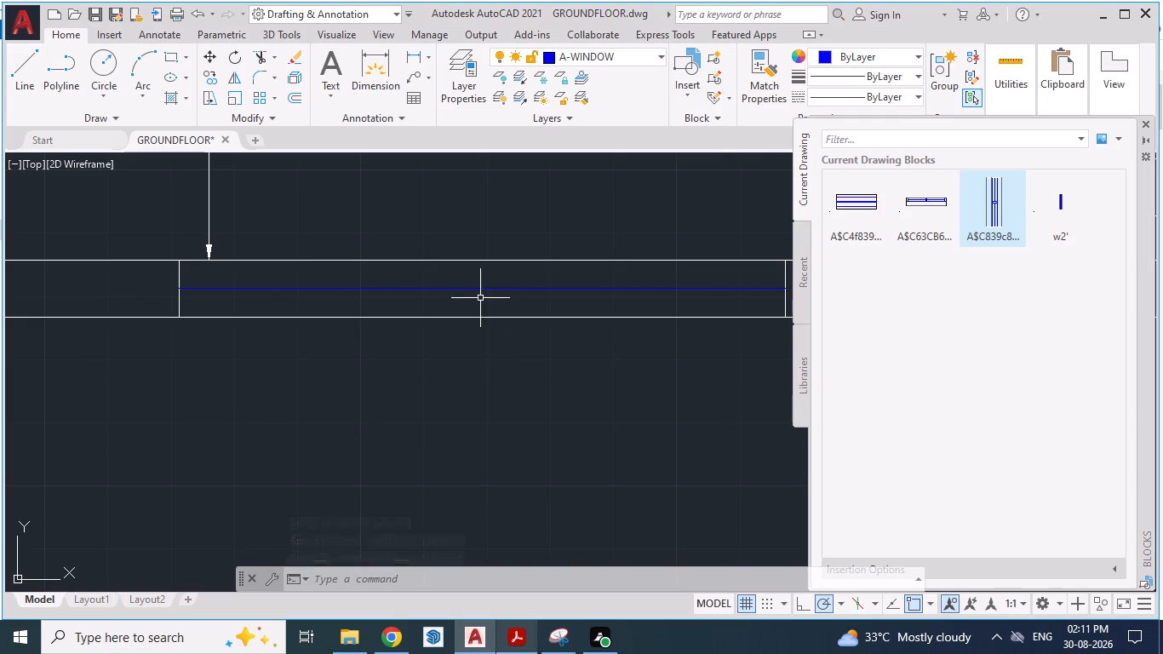
key(o)
key(Return)
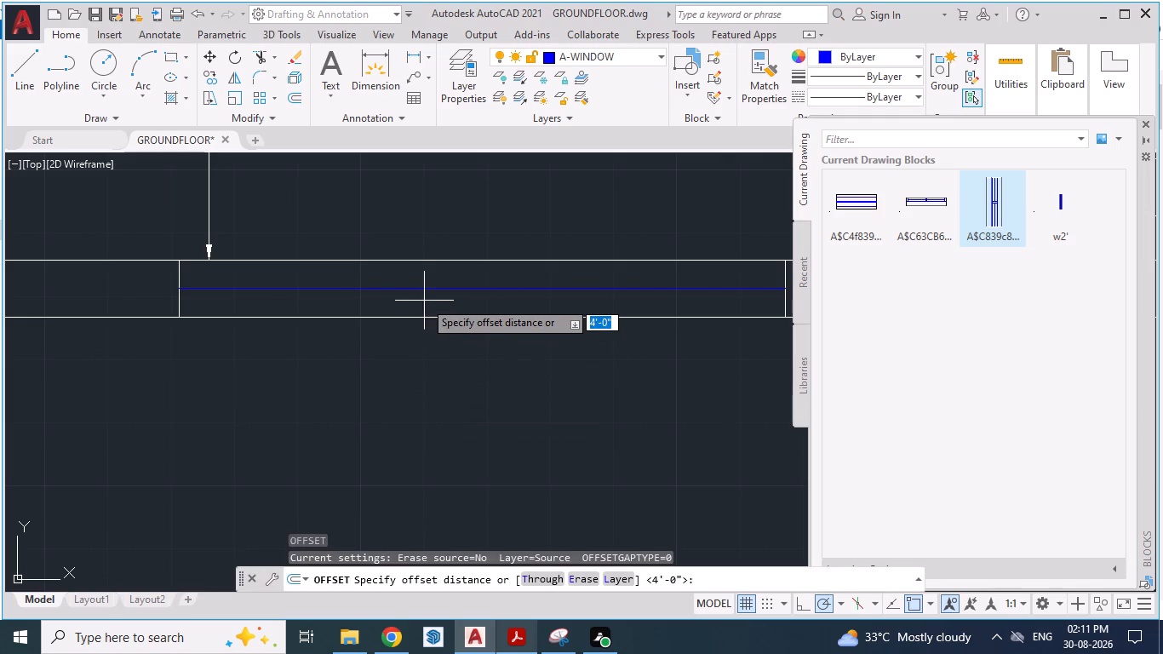
text(2")
key(Return)
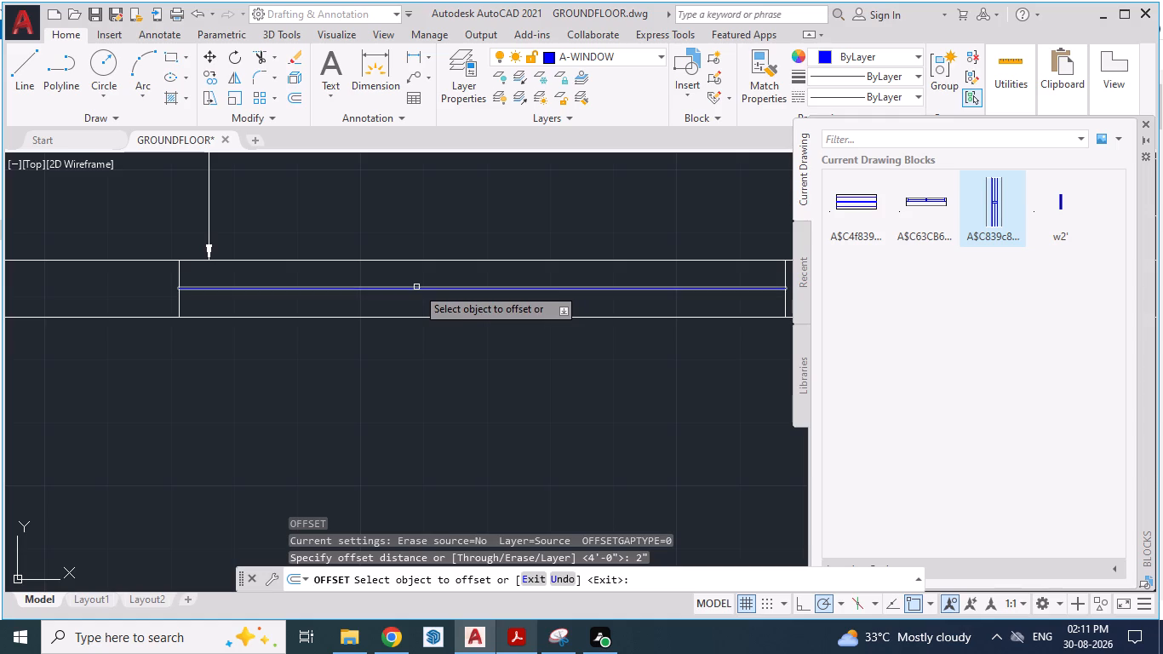
drag(415, 288, 415, 275)
click(415, 275)
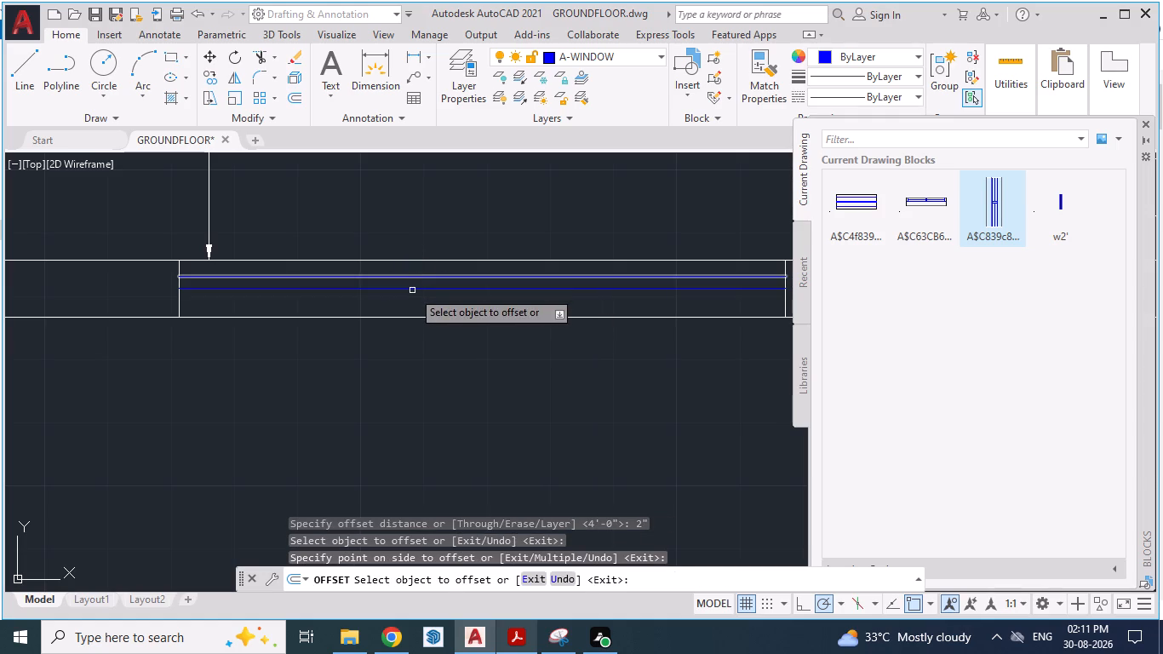
drag(410, 290, 412, 301)
click(412, 301)
scroll(352, 346, down, 2)
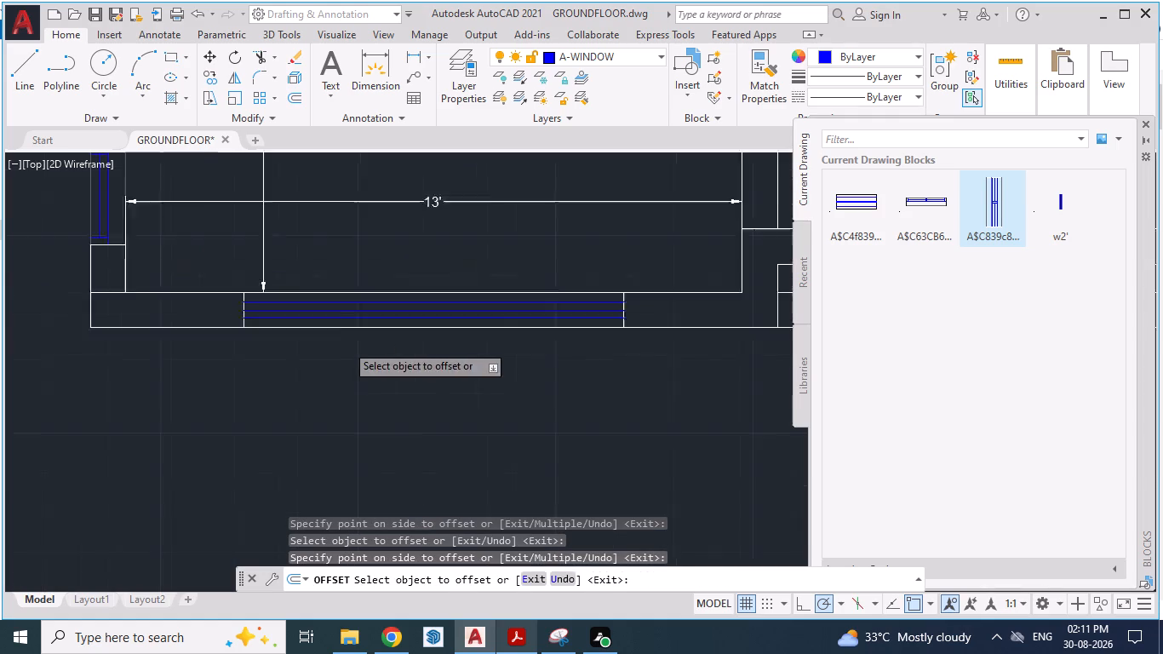
Save the drawing.
scroll(333, 359, down, 1)
key(ctrl+s)
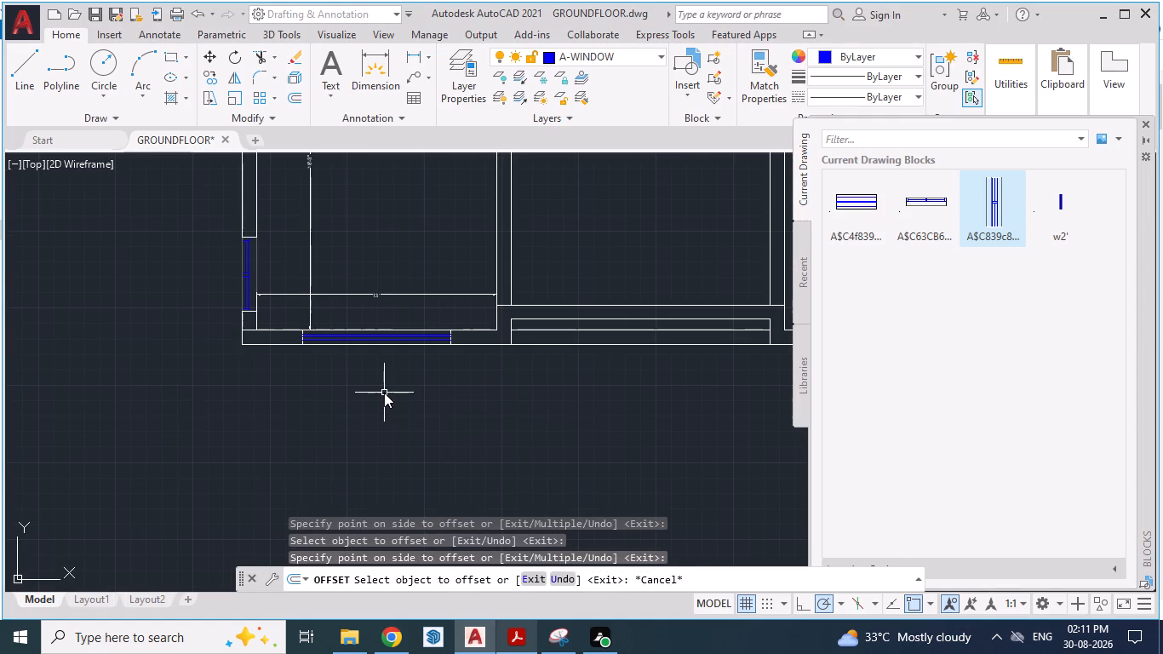
Check the reference floor plan PDF and draw a line across the dining room's bottom wall from its lower-right inner corner to the outer face.
key(alt+Tab)
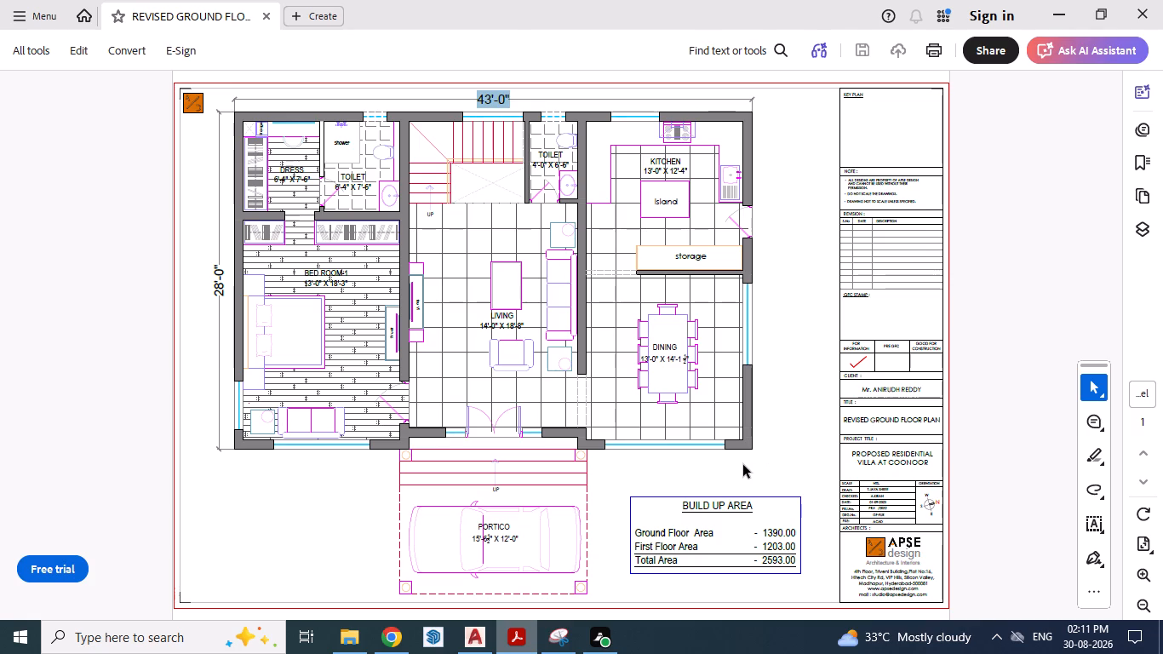
key(alt+Tab)
scroll(642, 370, down, 1)
scroll(536, 382, down, 1)
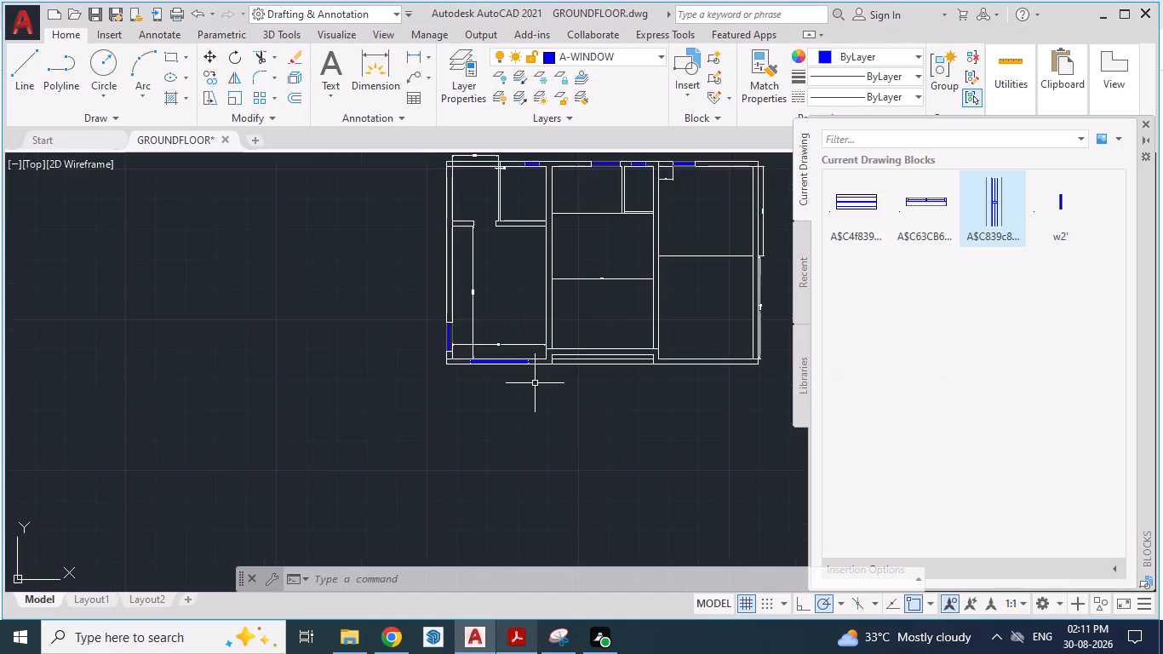
scroll(535, 383, down, 1)
scroll(656, 381, up, 5)
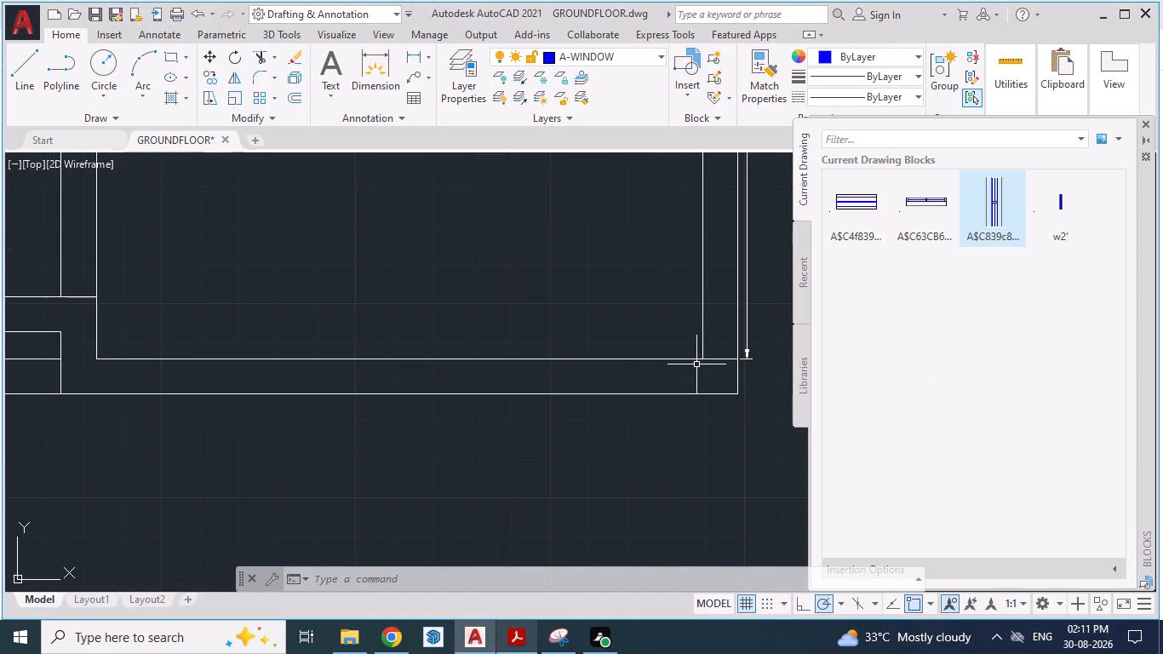
key(Escape)
key(Escape)
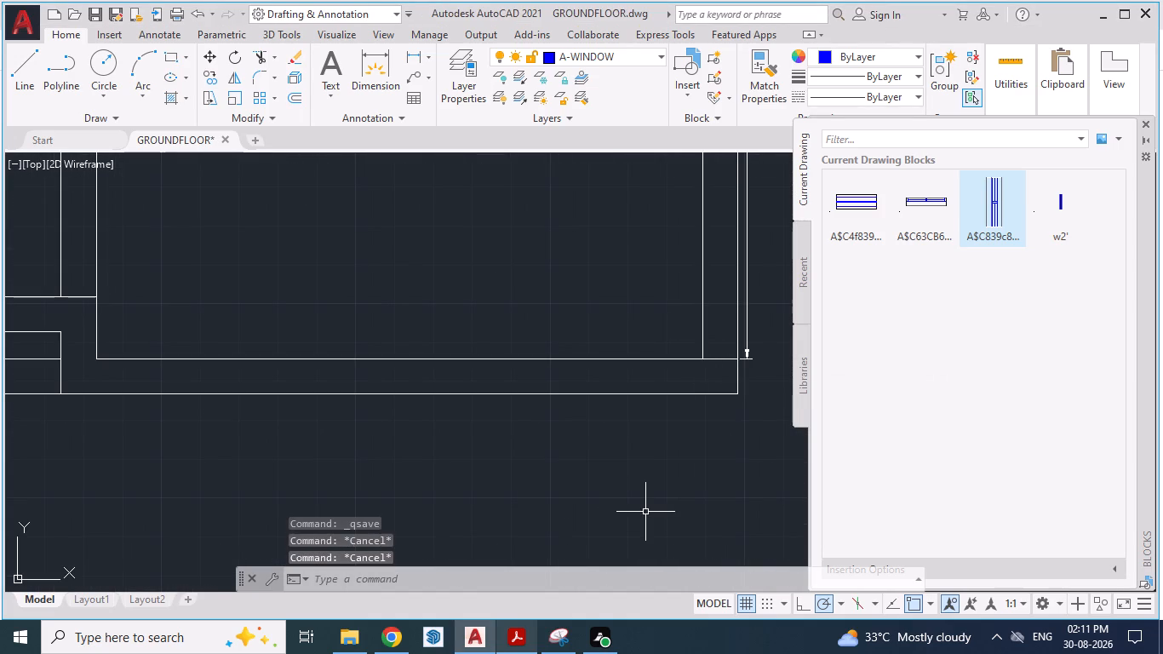
key(l)
key(Return)
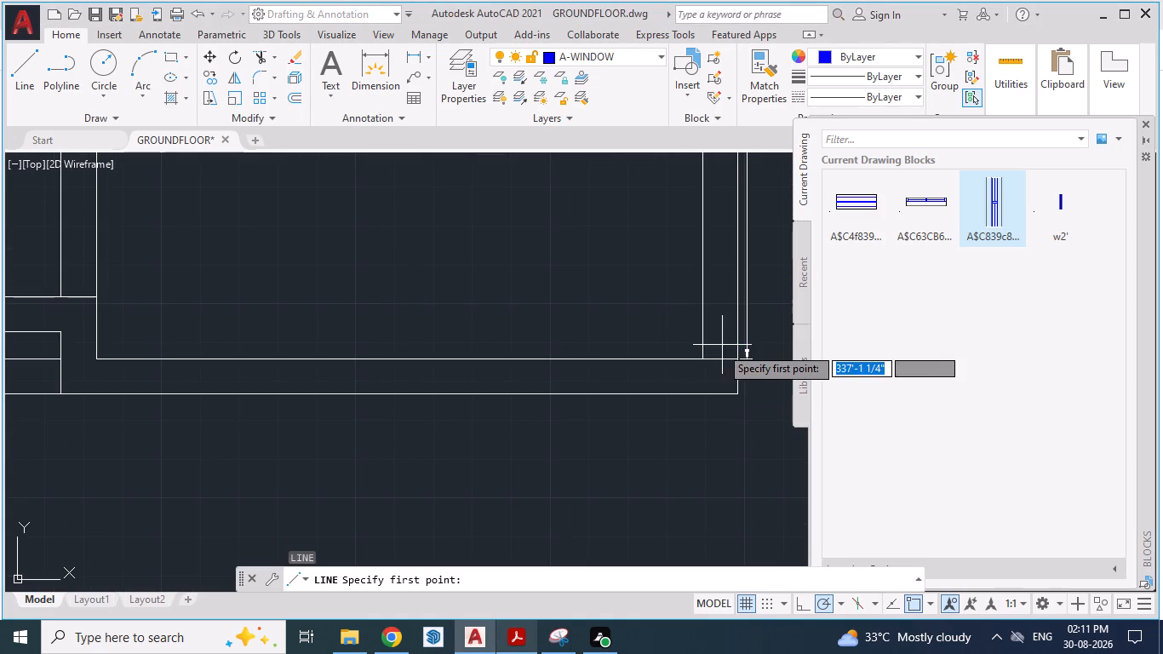
click(699, 359)
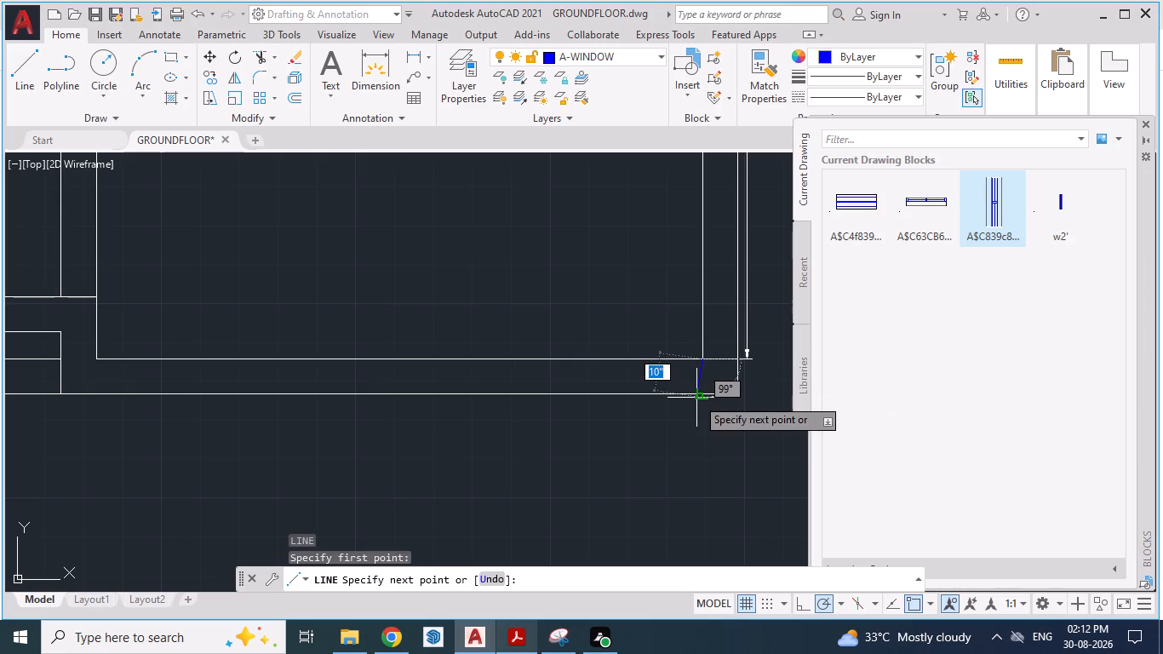
click(707, 394)
key(Return)
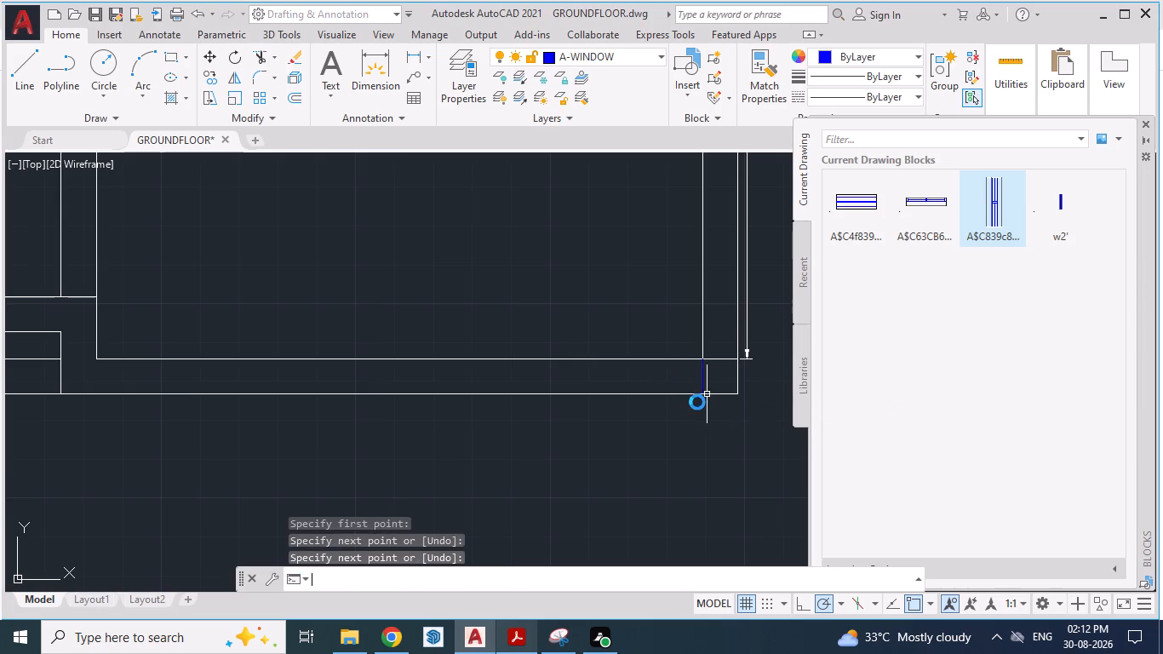
scroll(703, 417, down, 1)
key(Escape)
key(Escape)
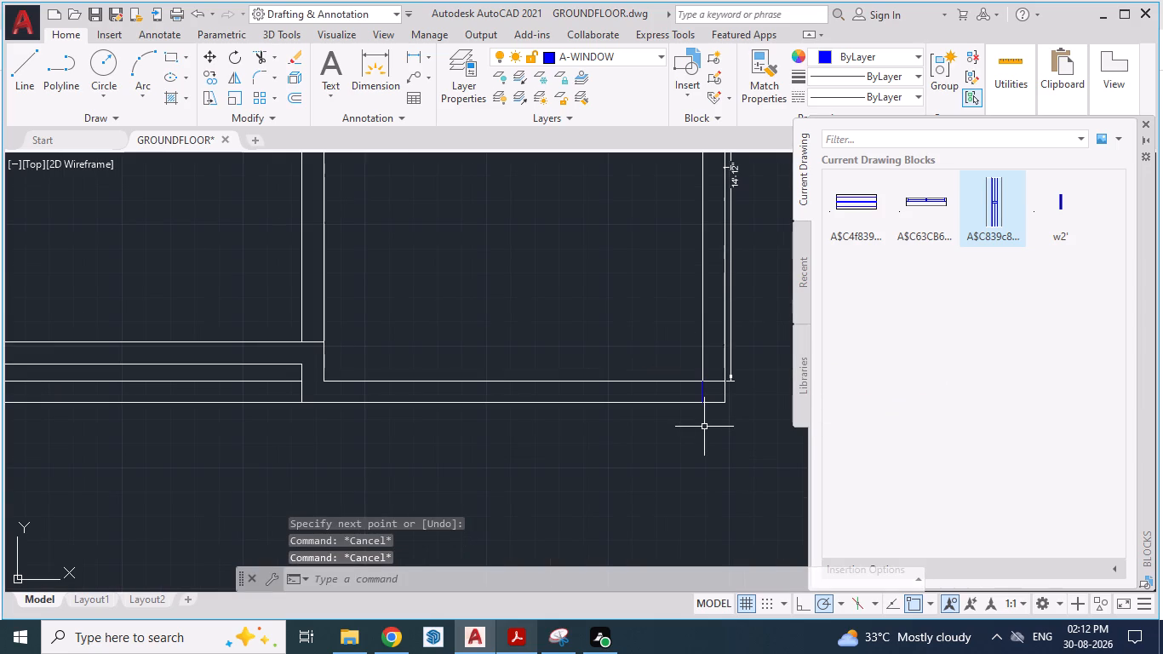
Offset the line at the right end of the dining room's bottom wall 1' inward as a window jamb.
key(o)
key(Return)
key(1)
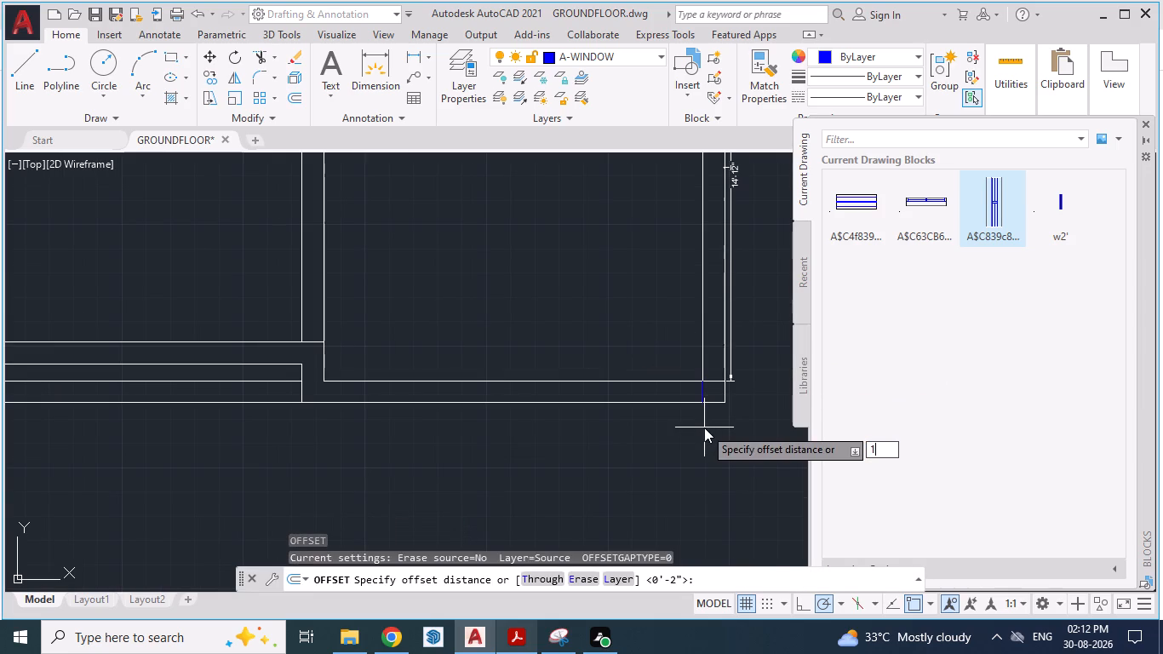
key(apostrophe)
key(Return)
scroll(690, 393, up, 2)
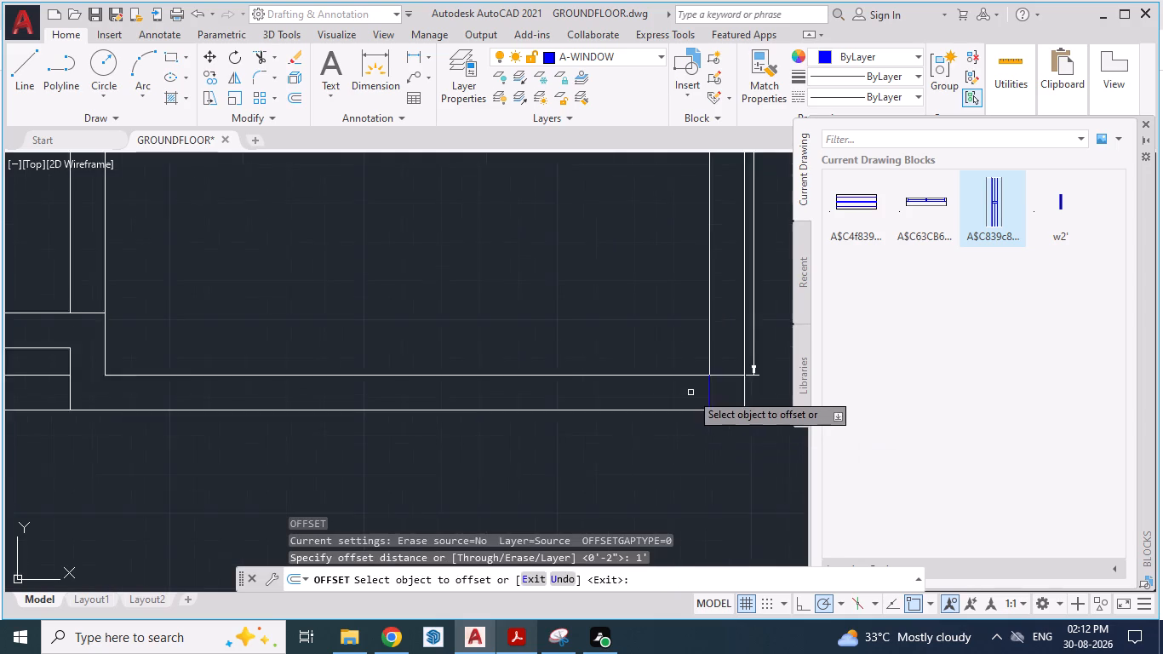
drag(717, 393, 651, 393)
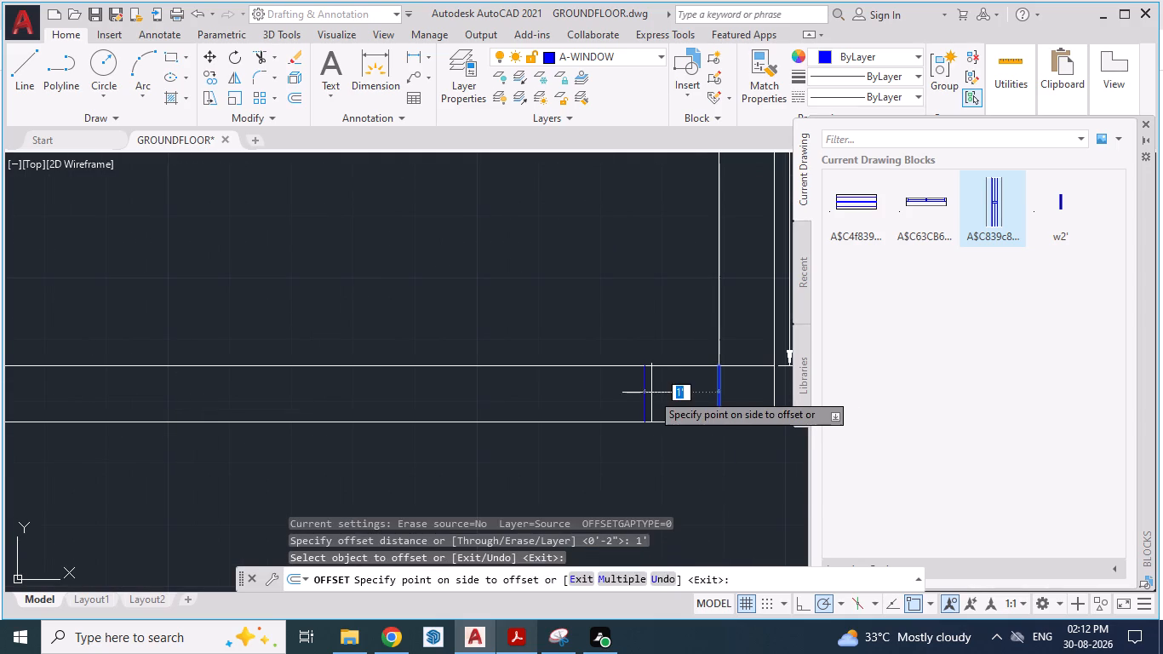
click(651, 393)
scroll(672, 464, down, 2)
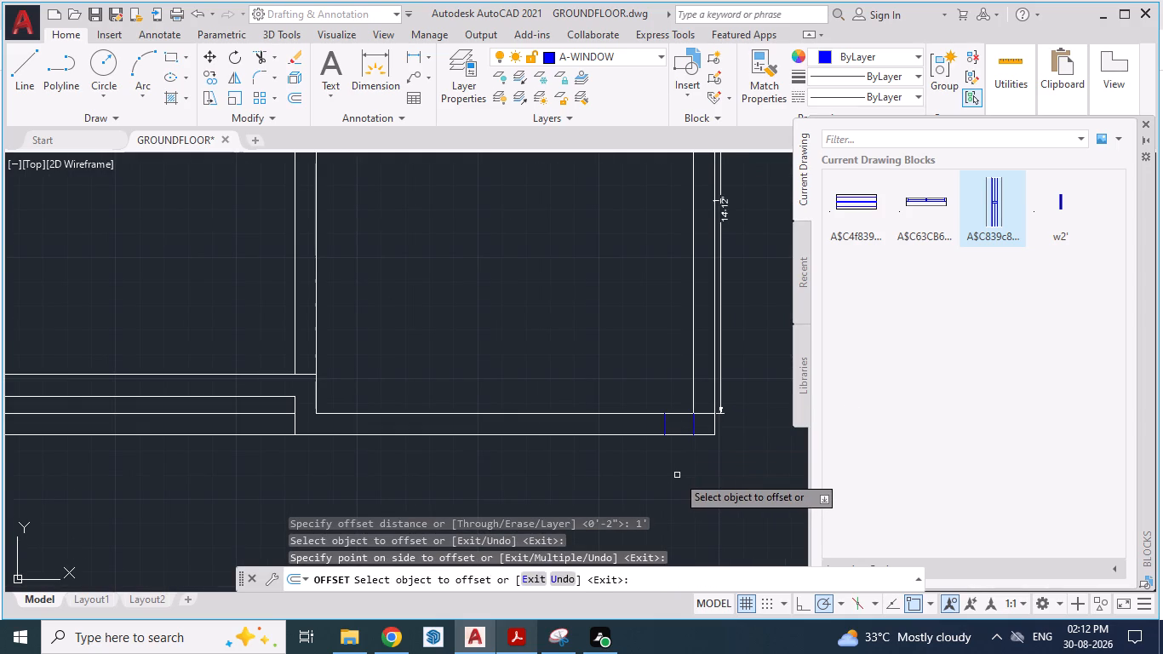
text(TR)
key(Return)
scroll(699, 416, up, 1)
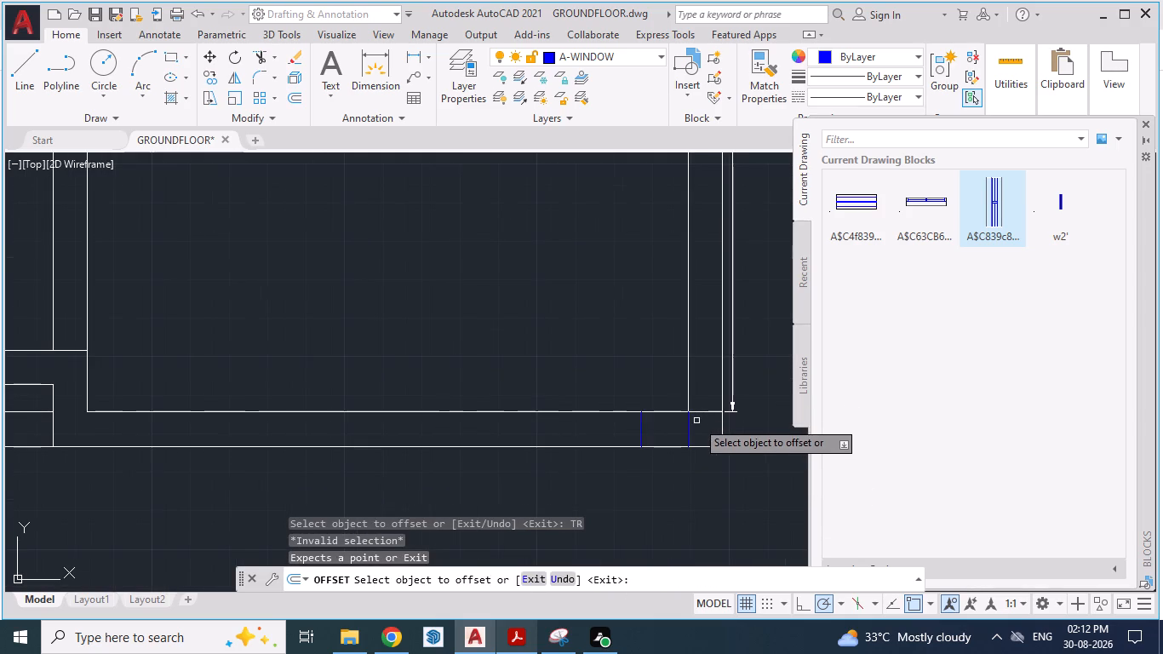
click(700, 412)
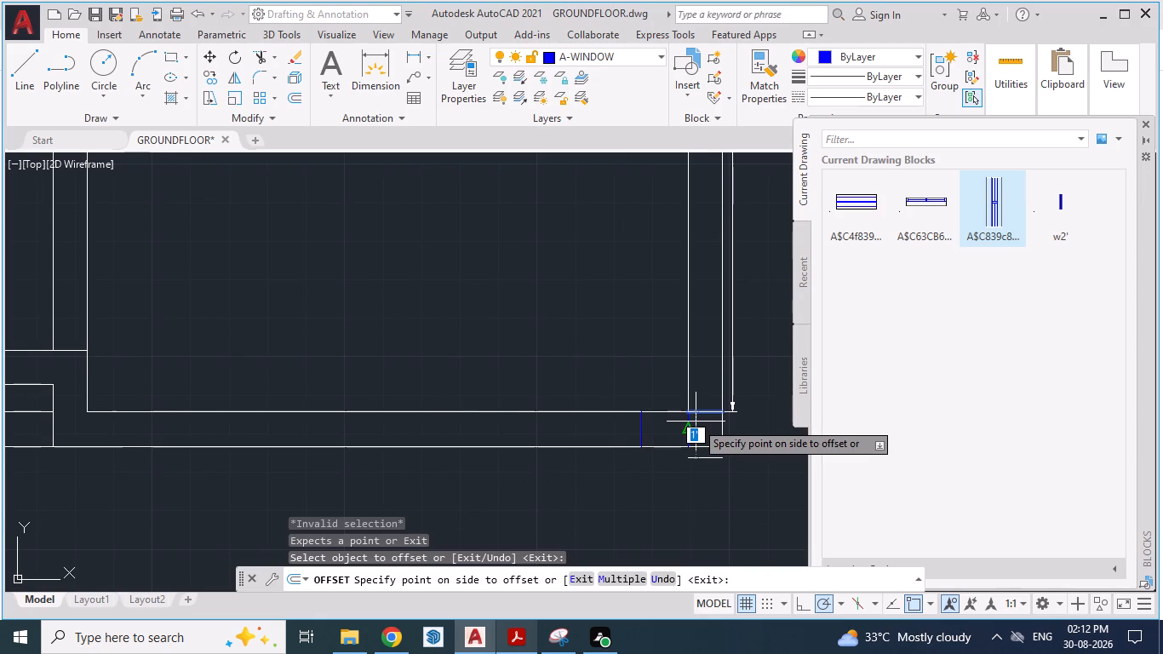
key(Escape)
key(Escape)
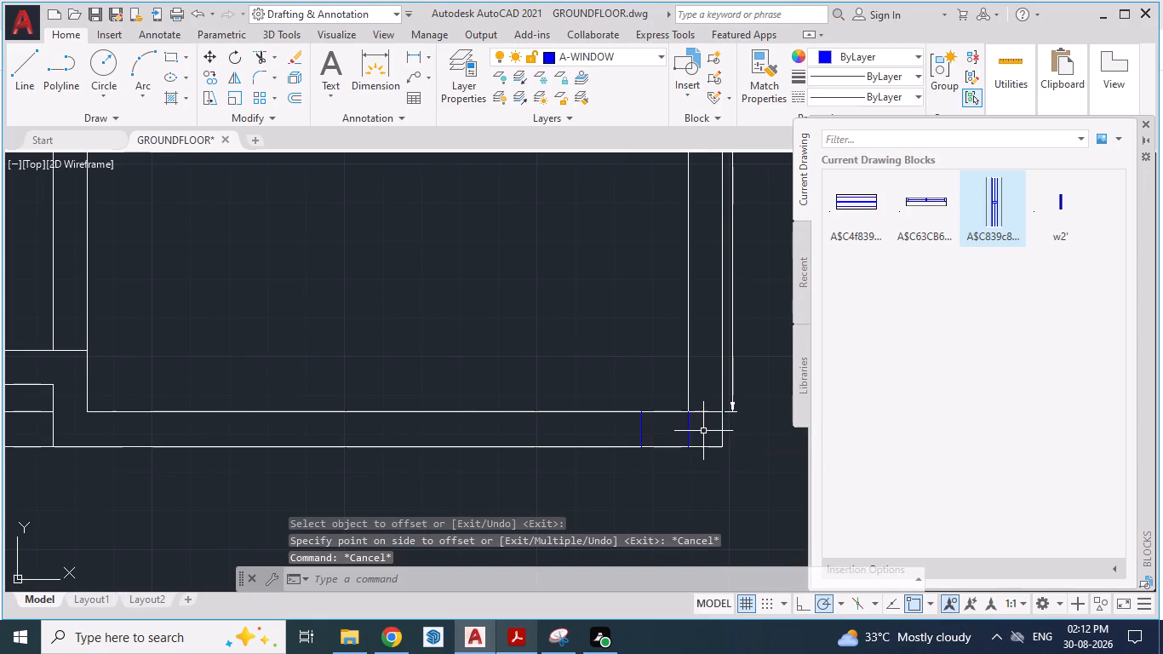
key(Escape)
Recheck the reference PDF and draw a line across the dining room's bottom wall from its lower-left inner corner to the outer face.
click(528, 631)
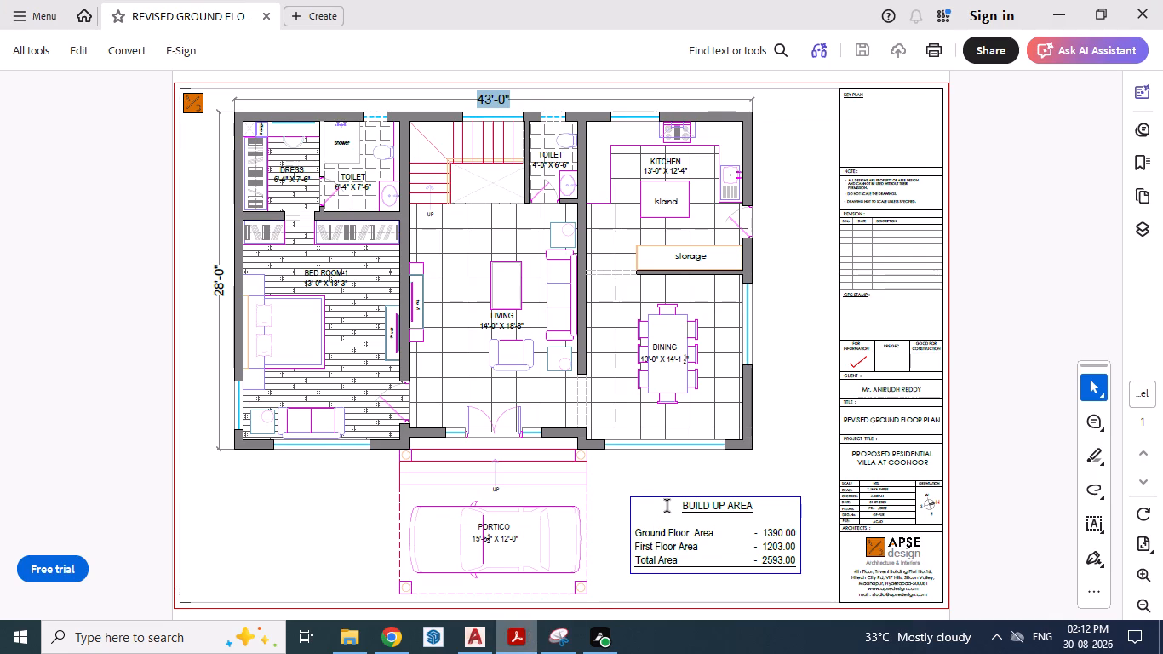
click(516, 634)
scroll(621, 446, down, 1)
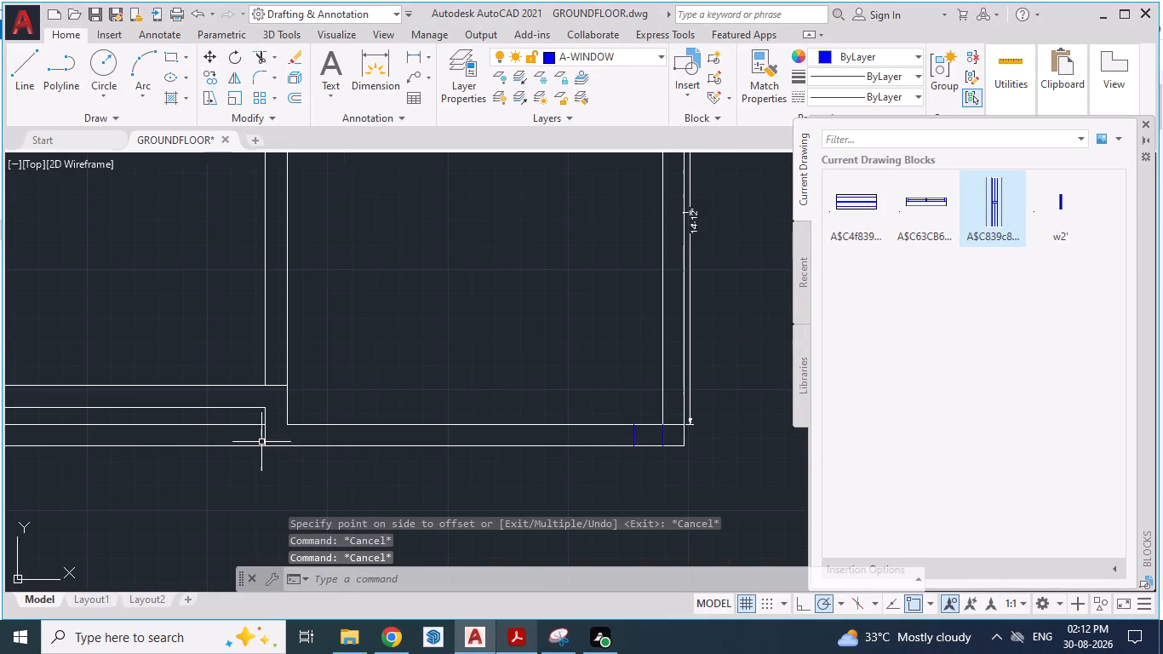
scroll(261, 440, up, 2)
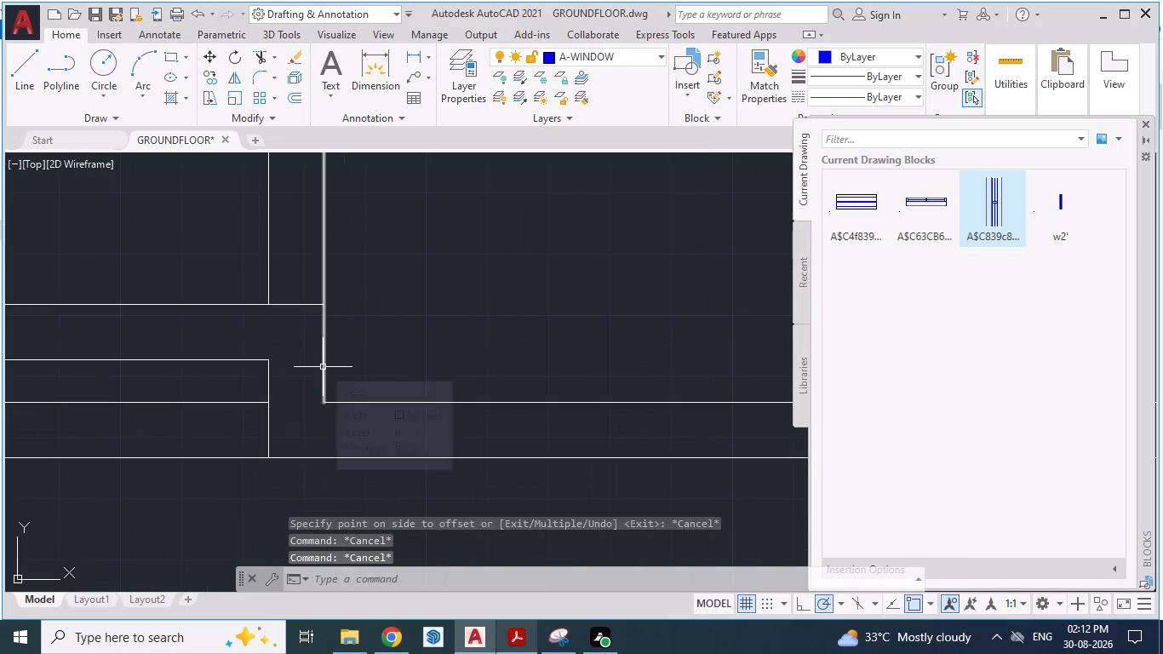
key(l)
key(Return)
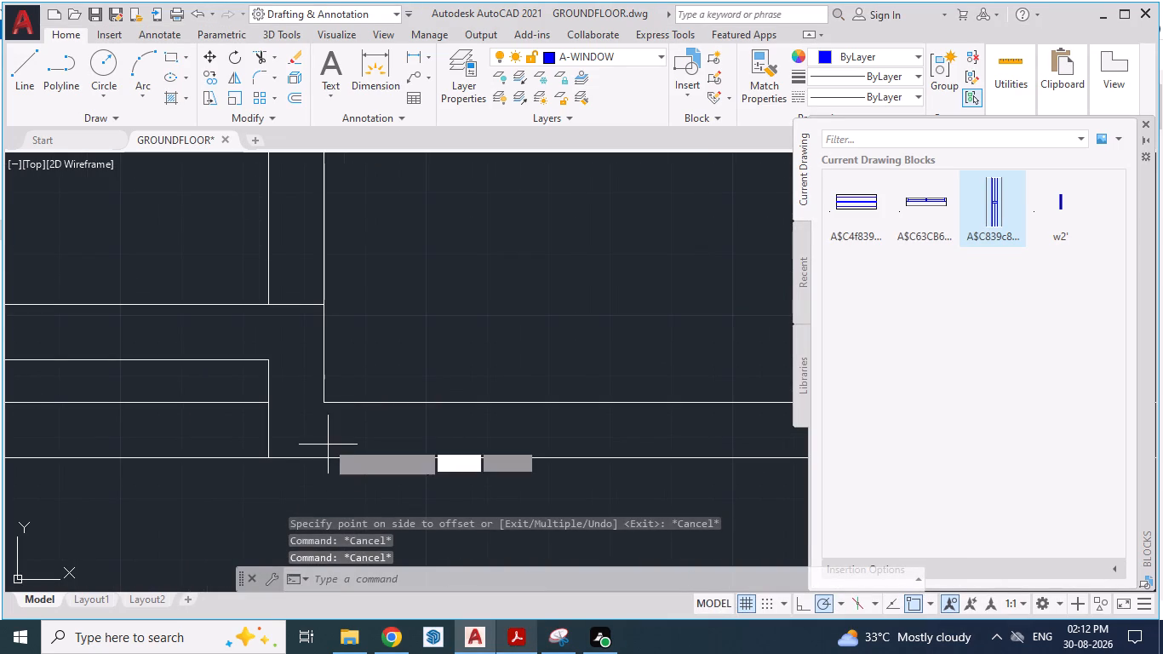
click(327, 400)
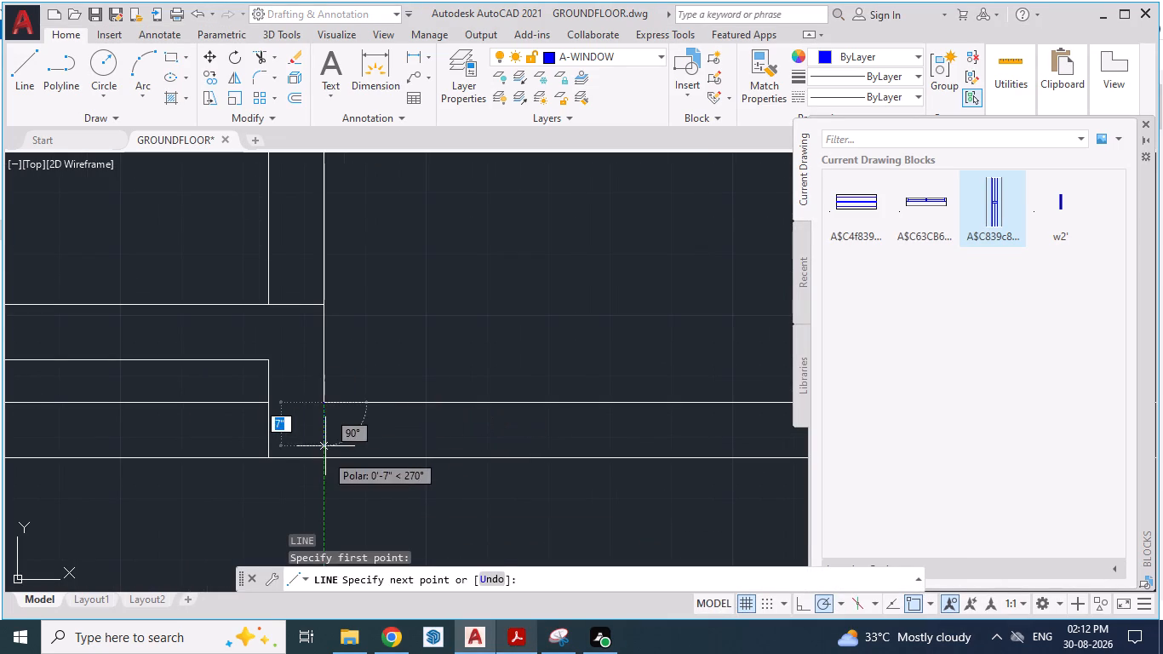
click(323, 463)
key(Return)
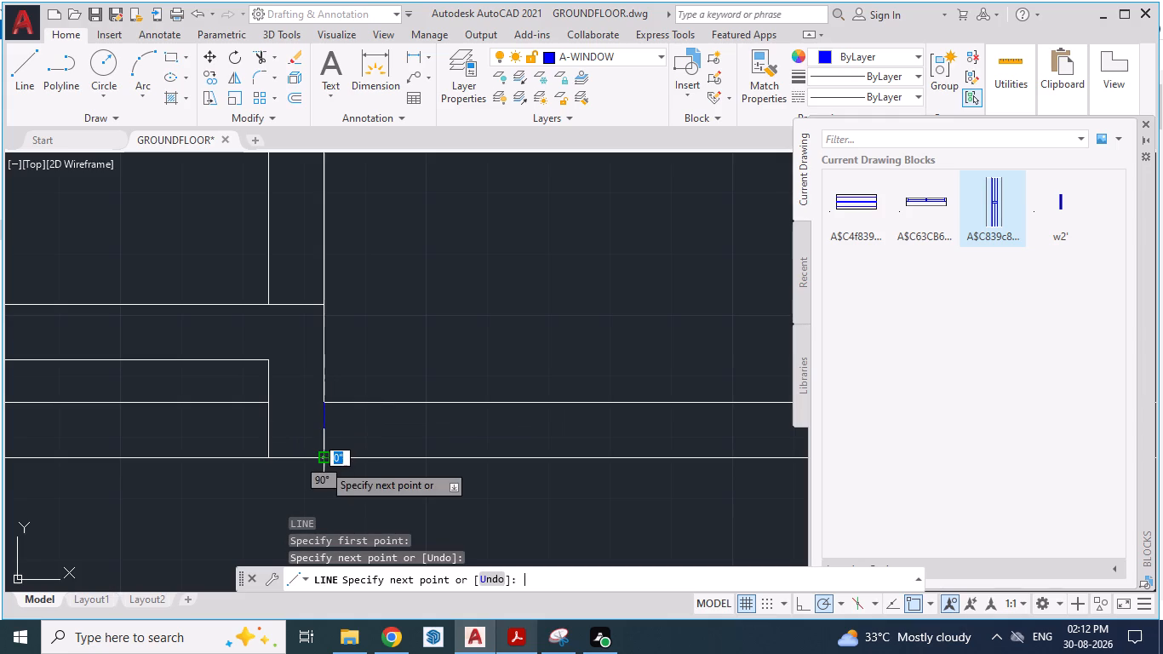
scroll(325, 462, up, 2)
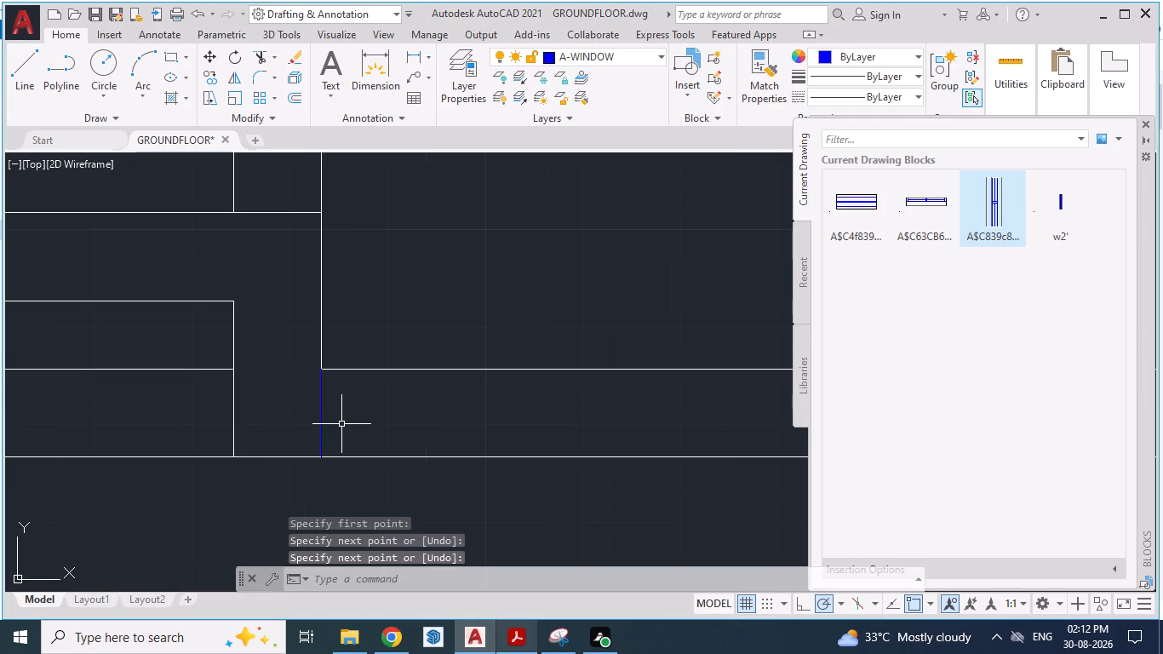
Offset the line at the left end of the dining room's bottom wall 1' inward as the second window jamb.
key(o)
key(Return)
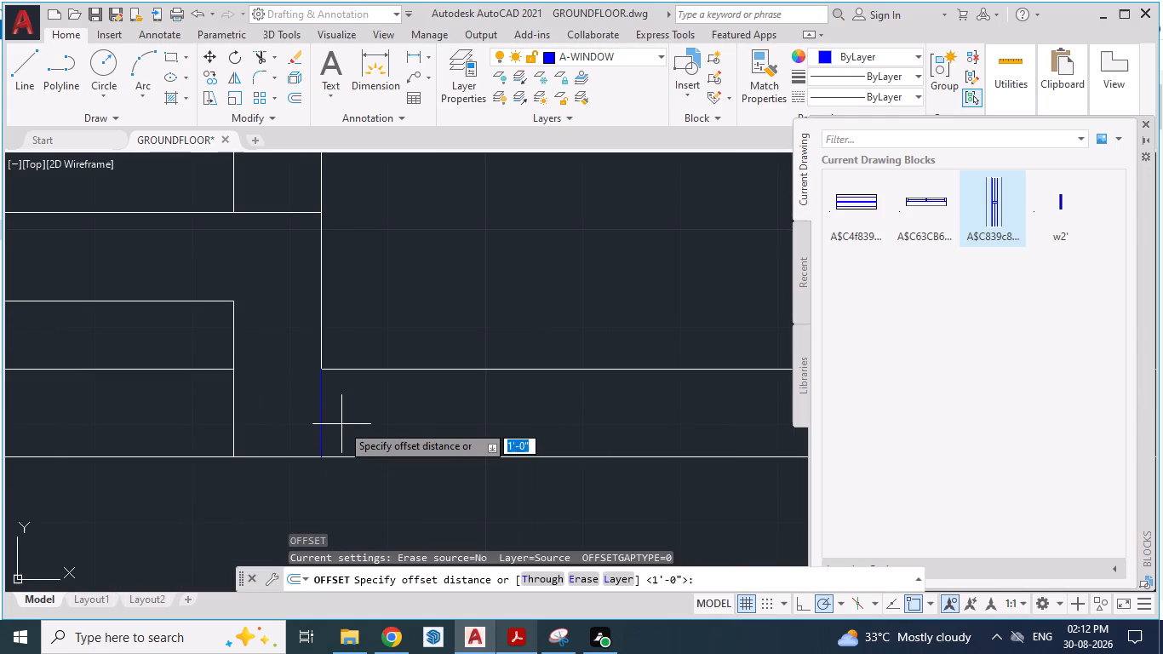
key(Return)
drag(320, 416, 365, 417)
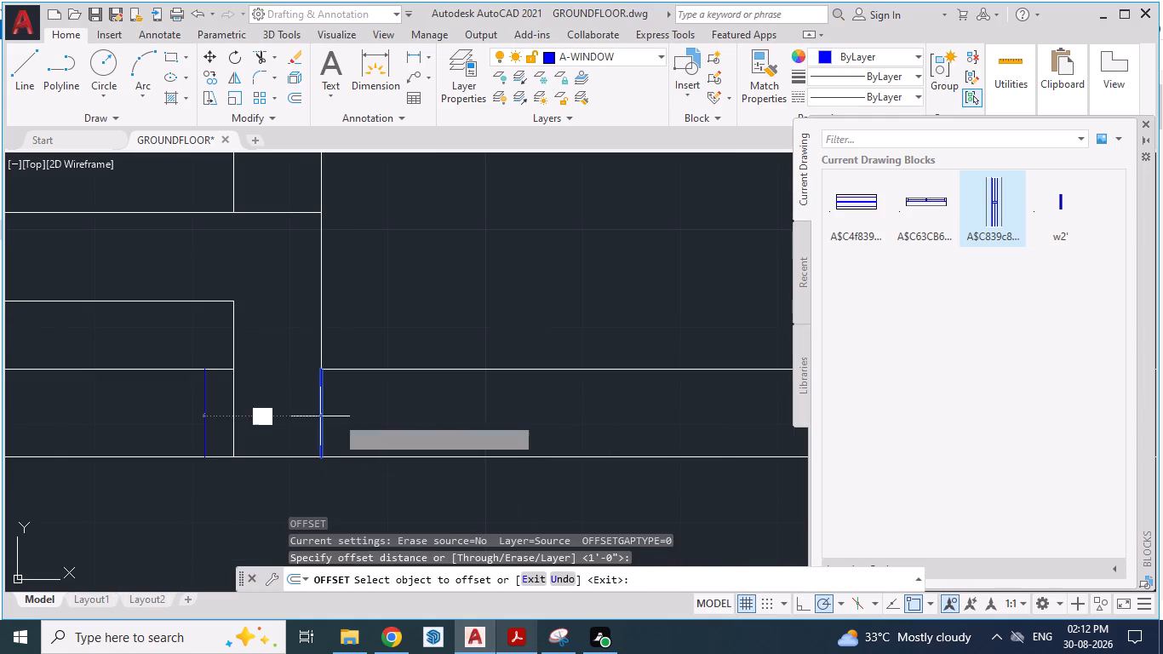
drag(365, 417, 418, 419)
click(418, 419)
scroll(334, 410, down, 3)
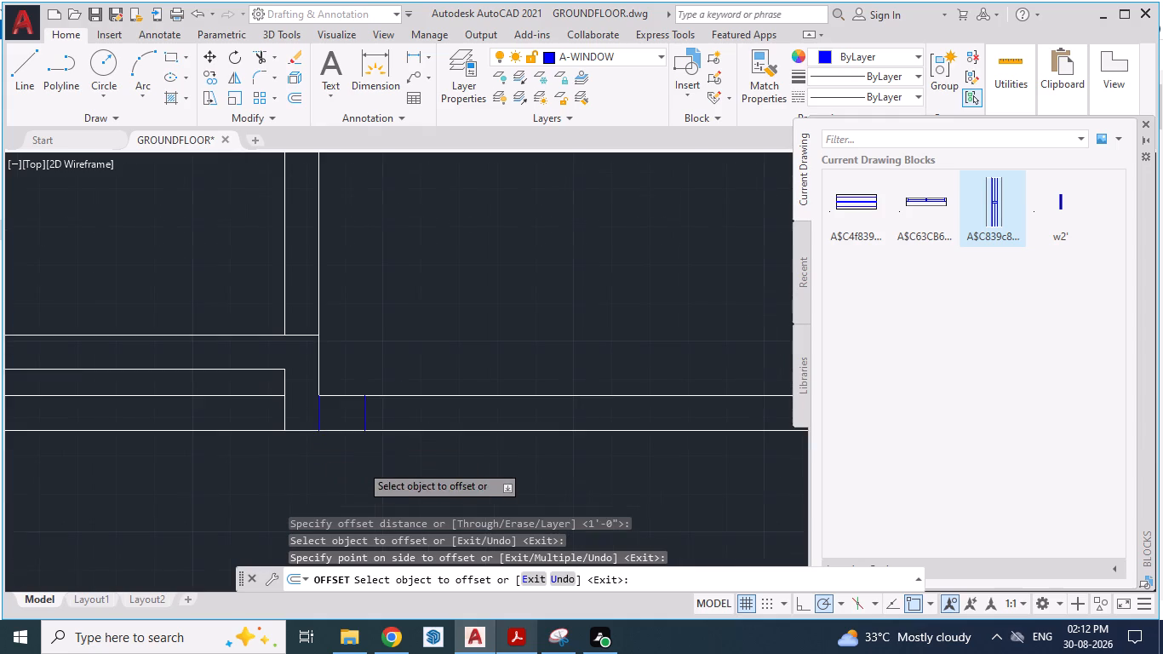
scroll(360, 464, down, 1)
key(Escape)
key(Escape)
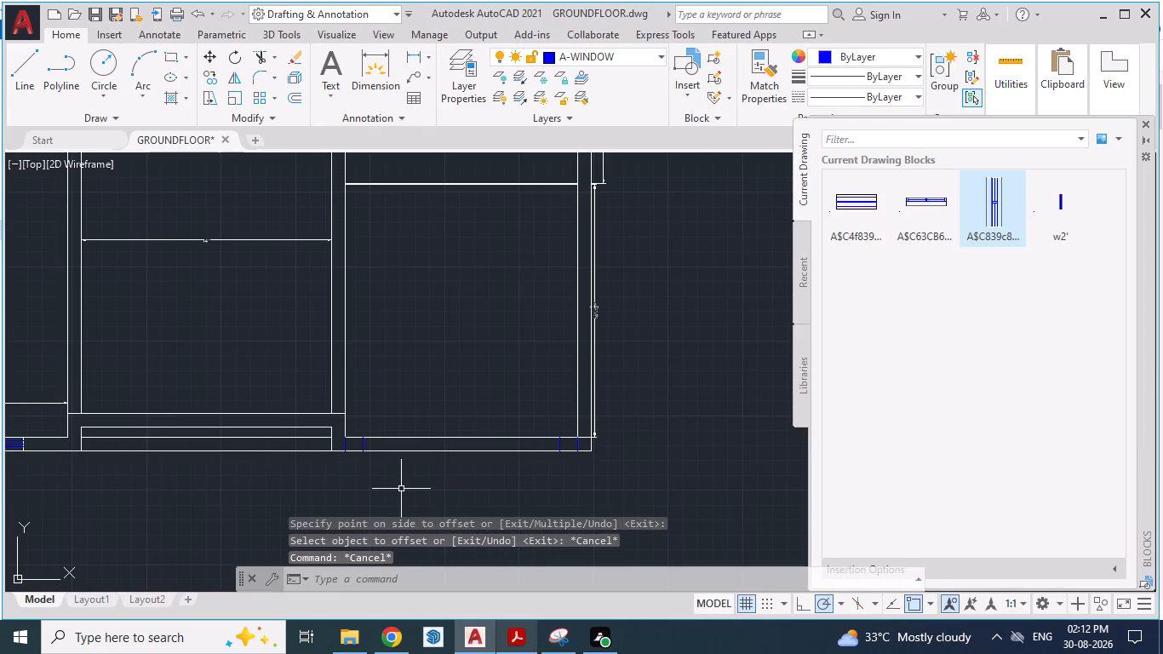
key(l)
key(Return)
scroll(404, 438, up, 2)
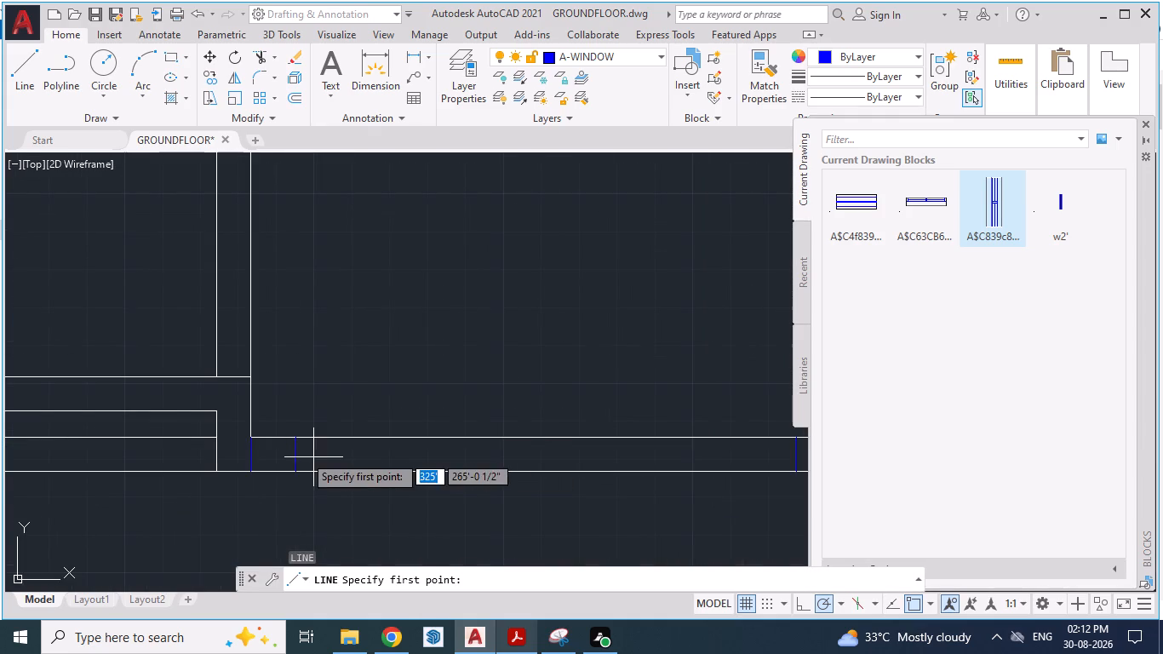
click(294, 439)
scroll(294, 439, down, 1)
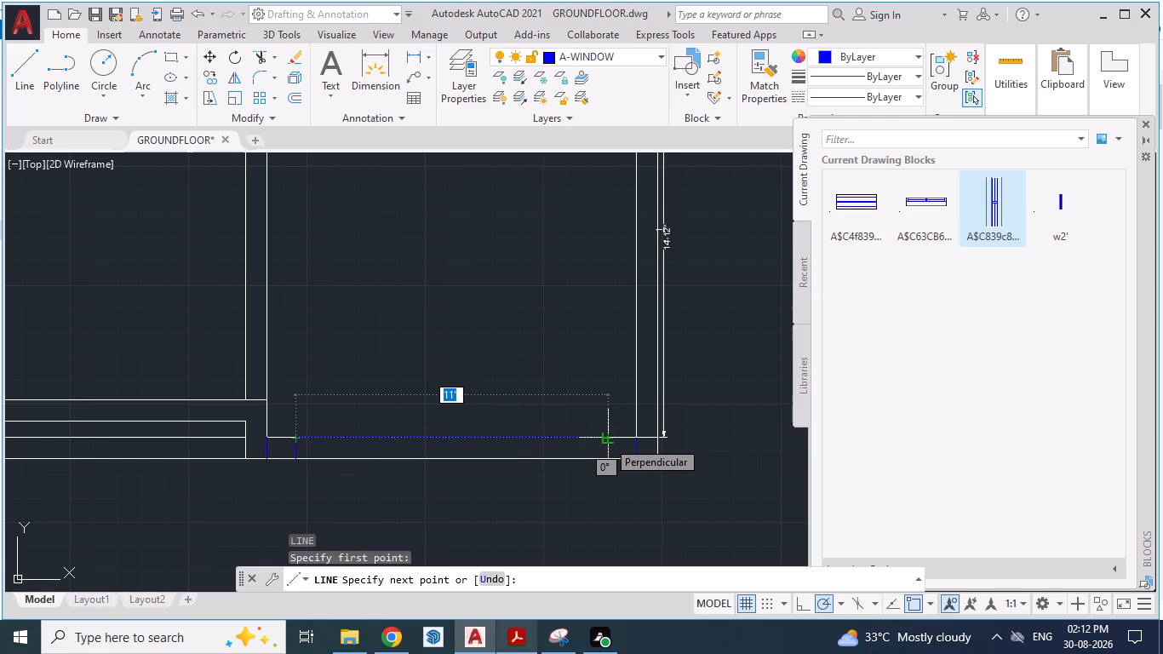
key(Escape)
Draw a line across the dining room's bottom wall from the midpoint of its inner face perpendicular to the outer face.
scroll(450, 466, up, 1)
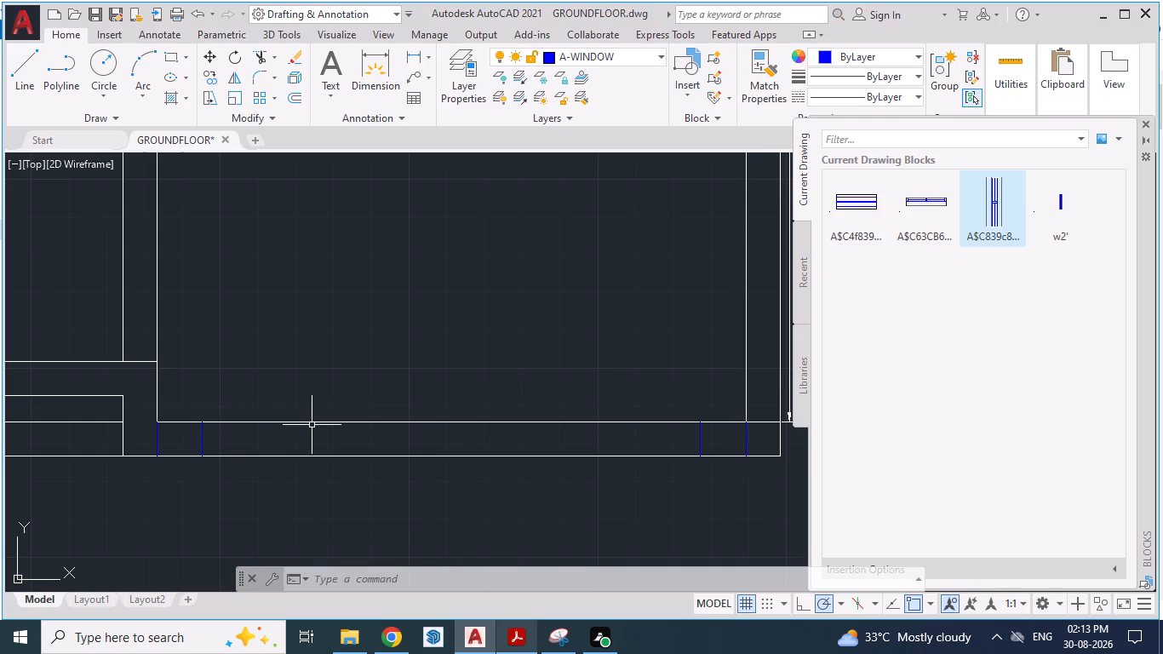
key(l)
key(Return)
click(447, 422)
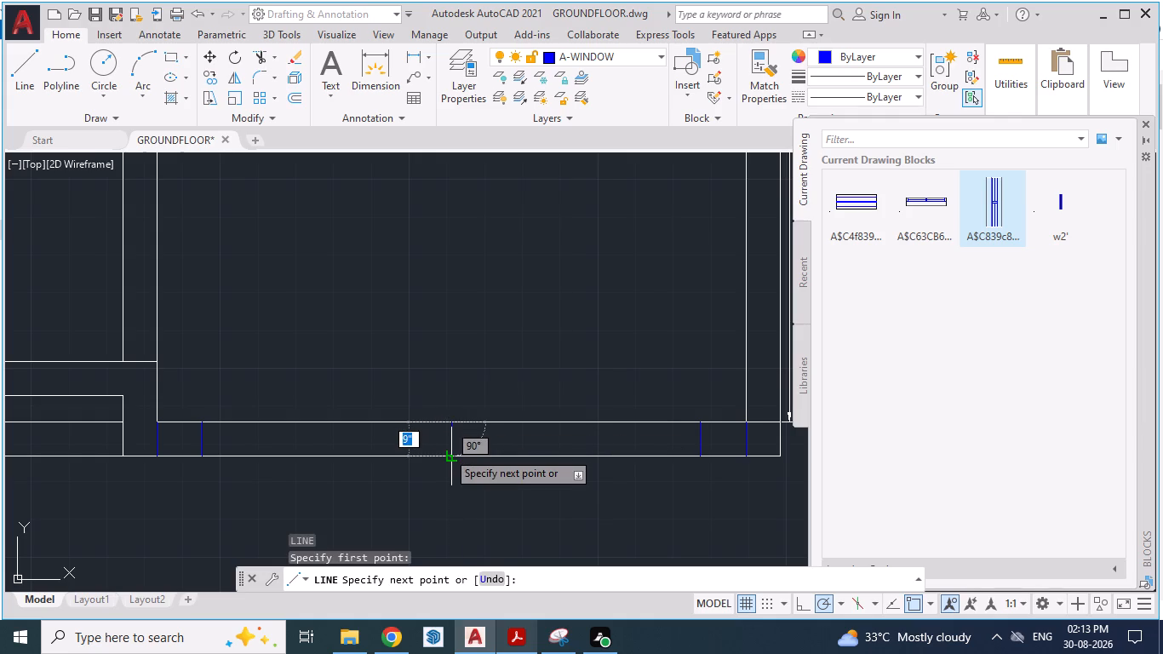
click(447, 451)
key(Return)
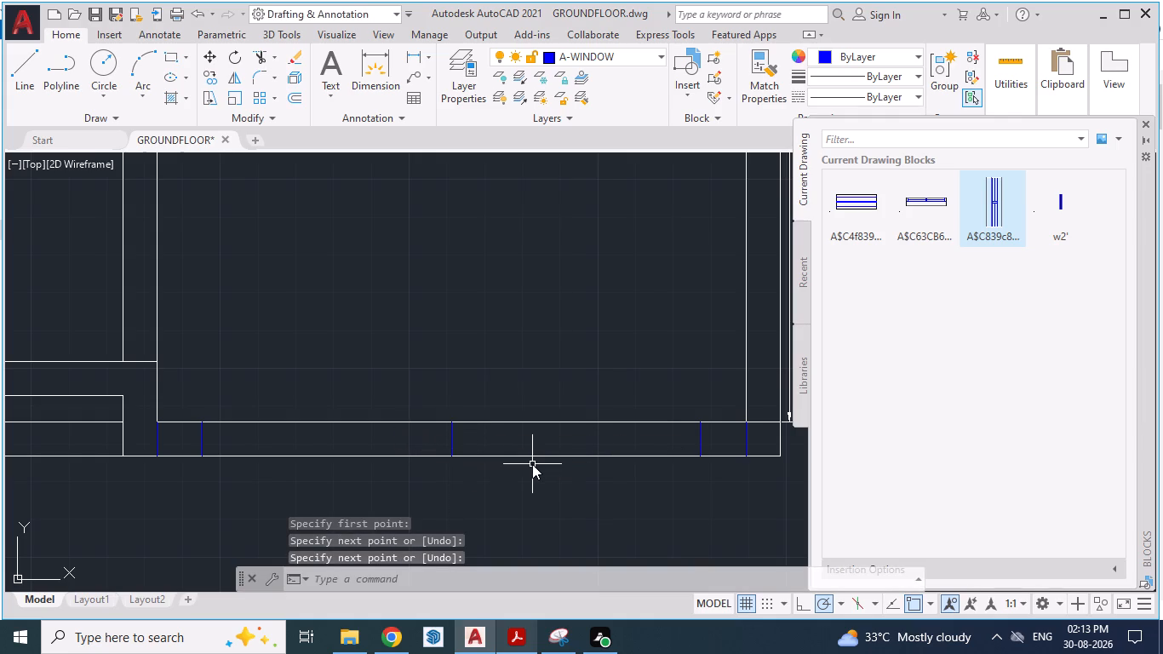
Check the distance between the two window jambs in the dining room's bottom wall with an aligned dimension.
key(d)
key(a)
key(Return)
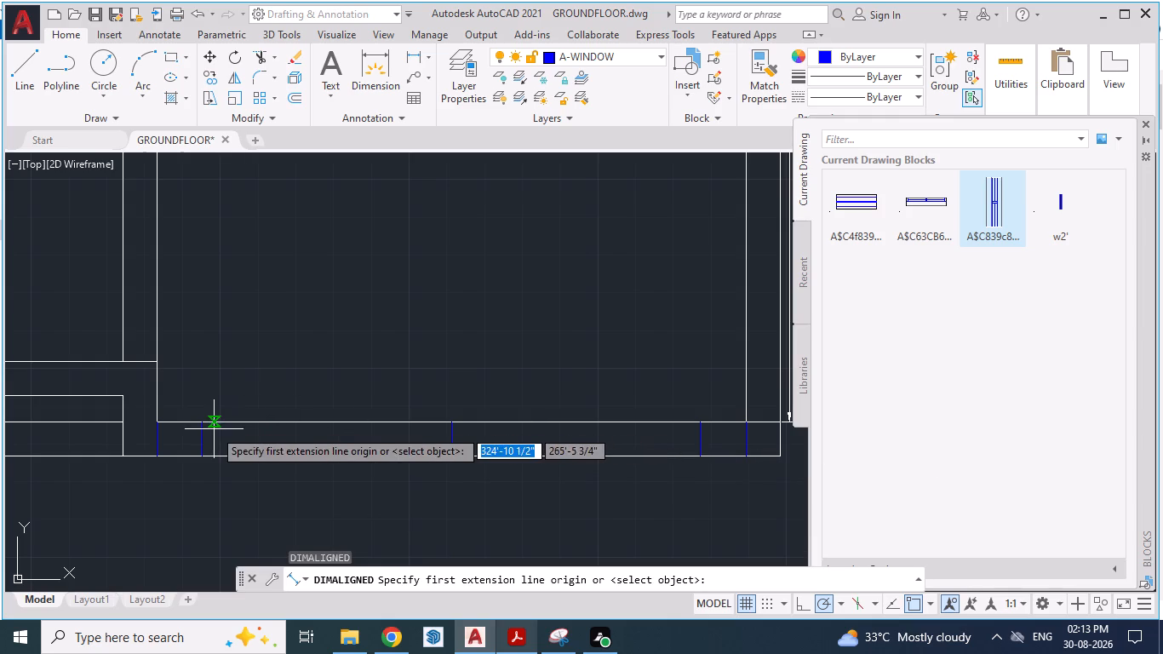
click(206, 428)
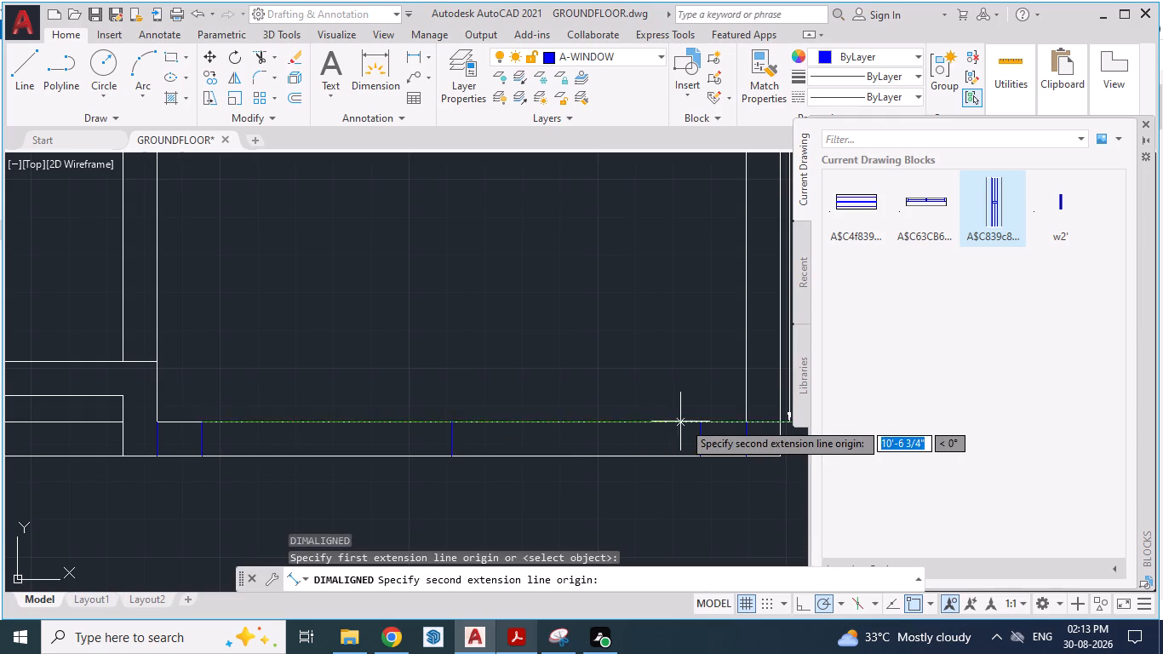
key(Escape)
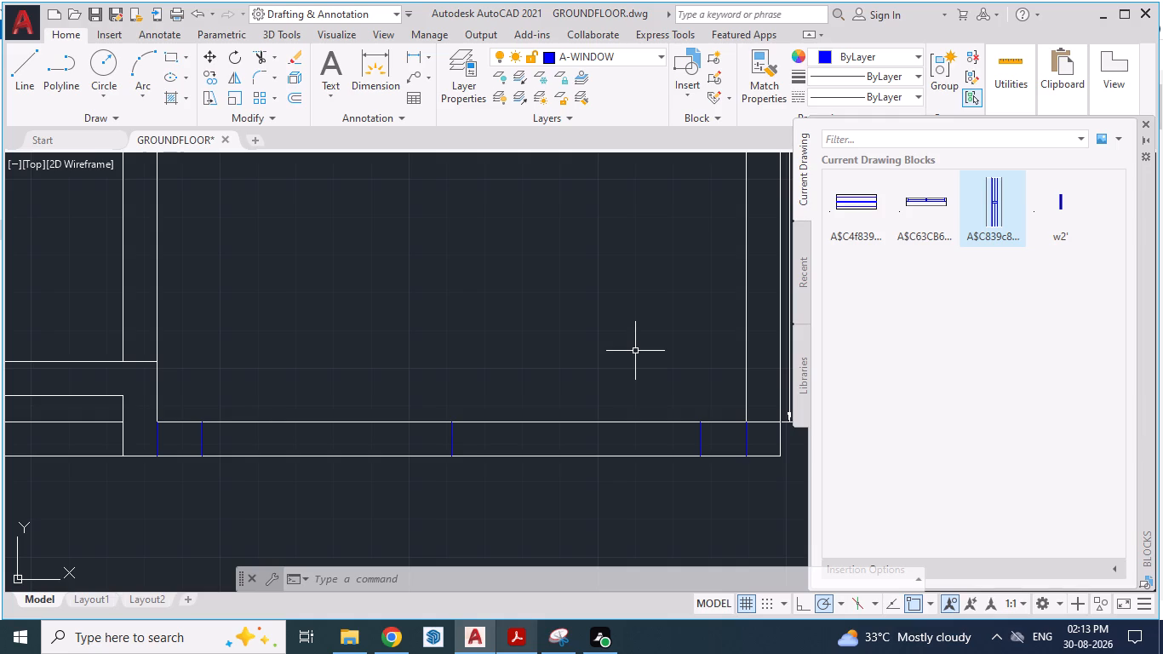
Offset the line at the middle of the dining room's bottom wall 5'6" to both sides.
key(o)
key(Return)
text(5'6")
key(Return)
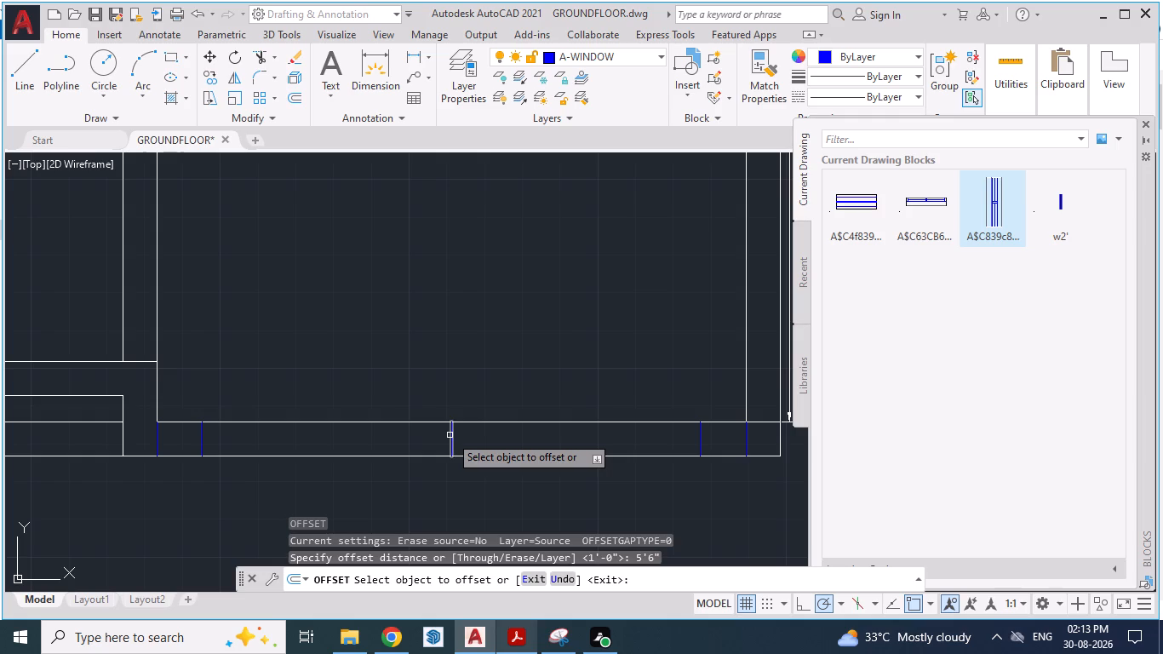
drag(450, 435, 570, 432)
click(570, 432)
drag(453, 436, 357, 435)
click(343, 435)
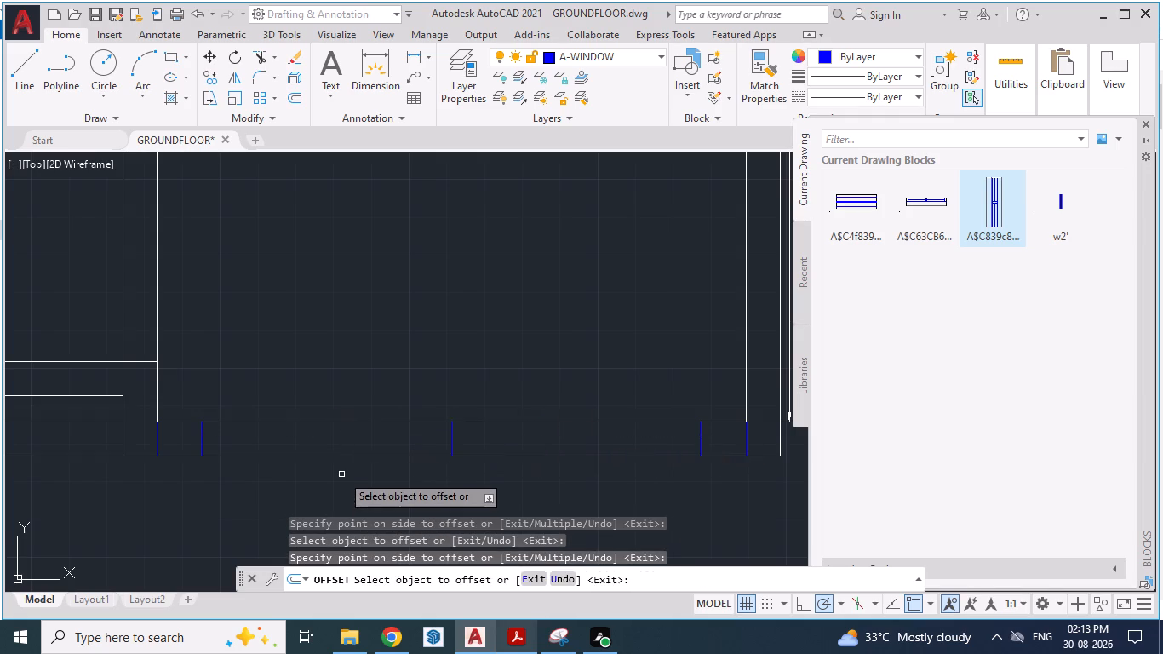
key(Escape)
key(Escape)
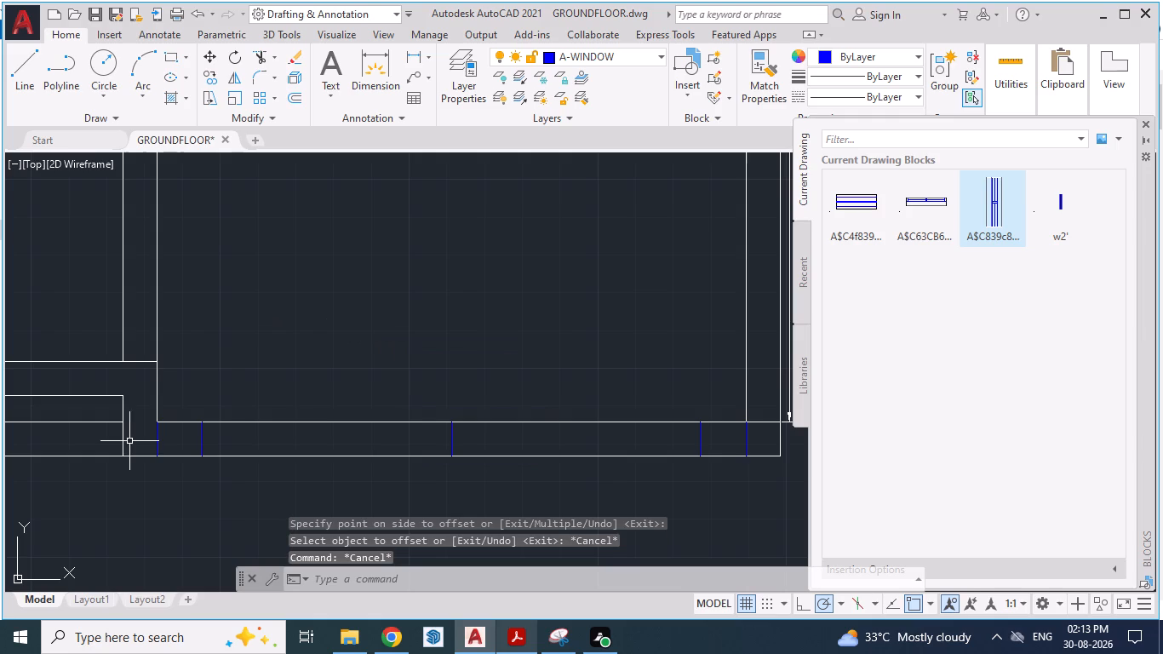
Delete the two construction lines at the left and right inner corners of the dining room's bottom wall.
click(157, 435)
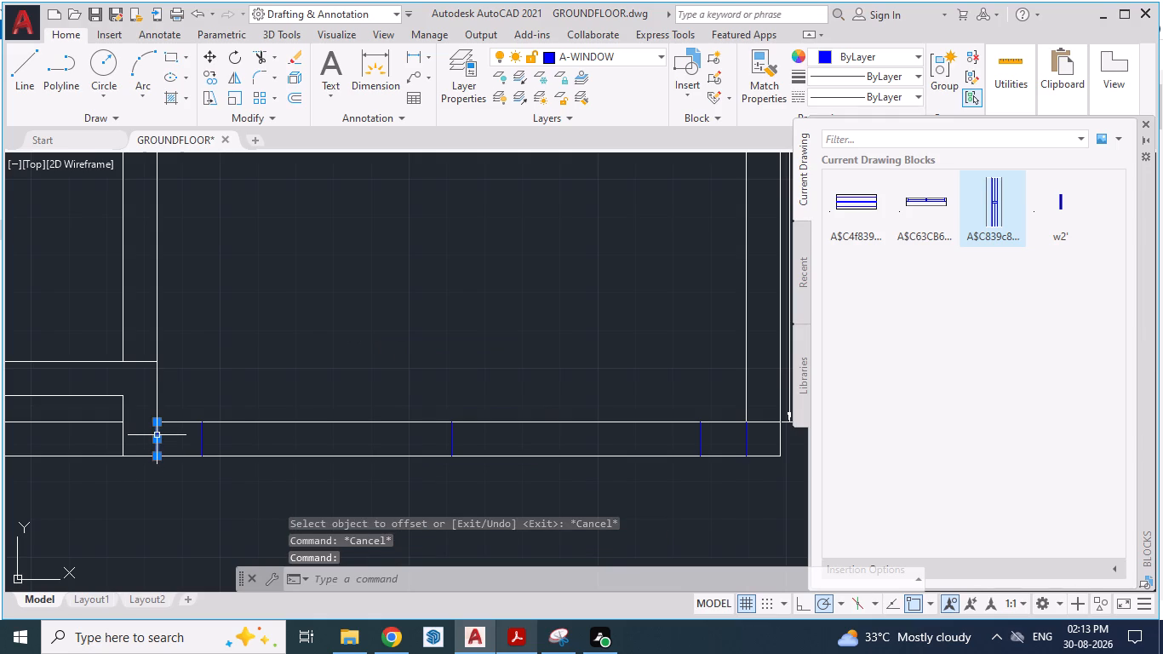
key(Delete)
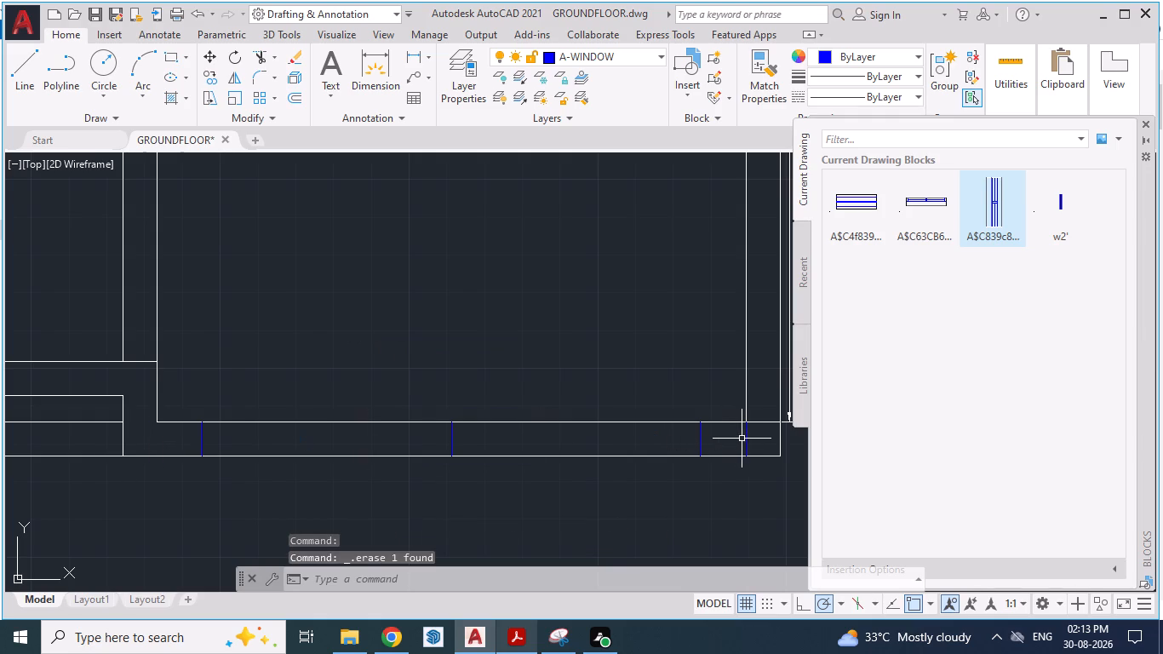
click(748, 441)
key(Delete)
Move the left and right window jamb lines in the dining room's bottom wall to layer 0.
click(701, 440)
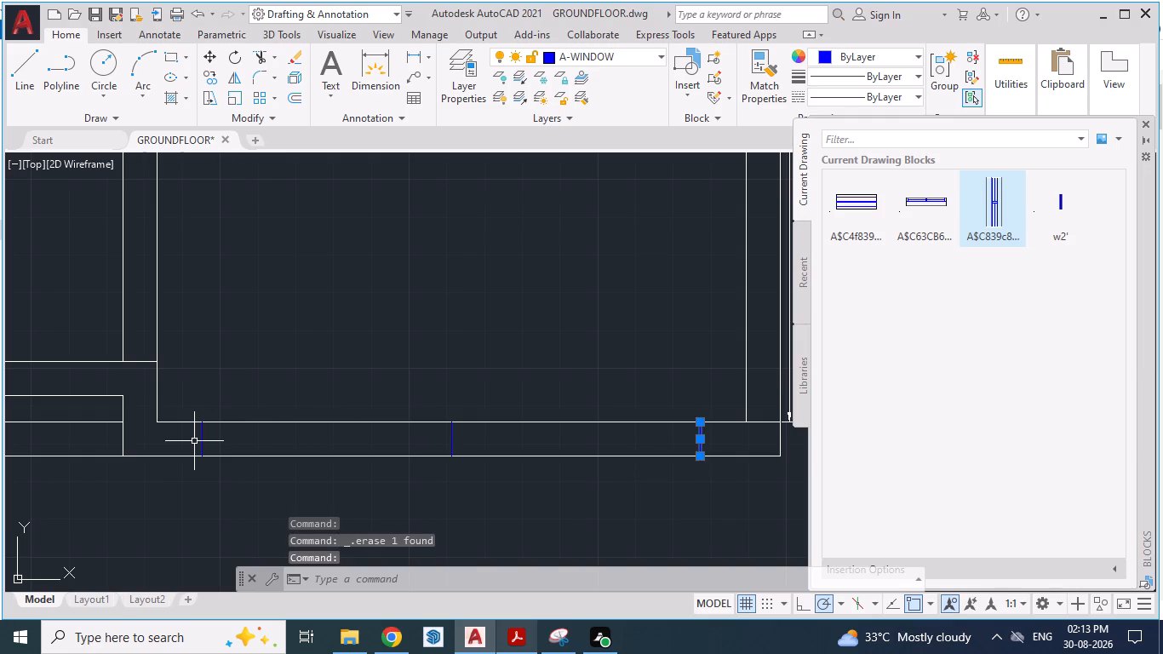
click(202, 439)
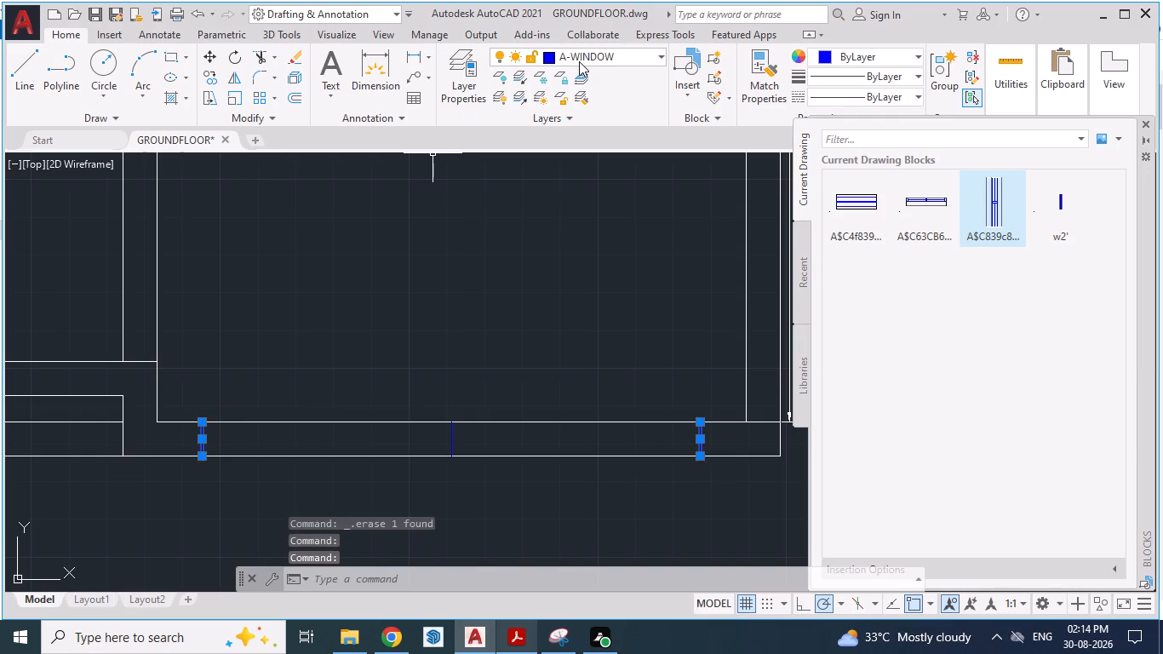
click(579, 61)
click(576, 77)
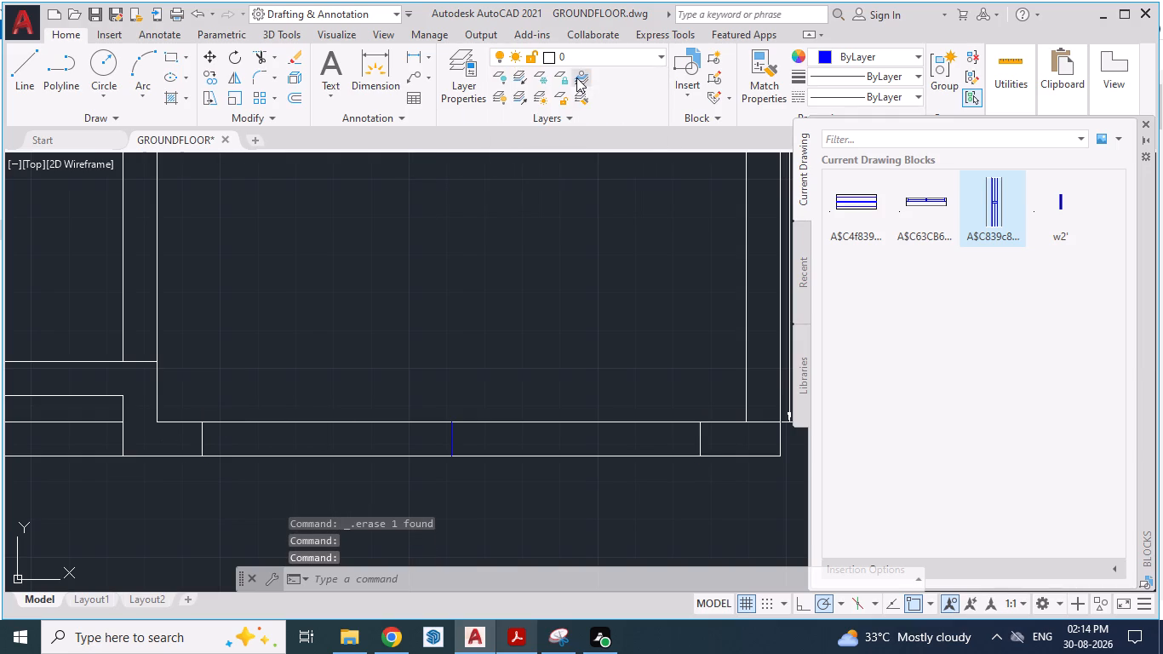
key(Escape)
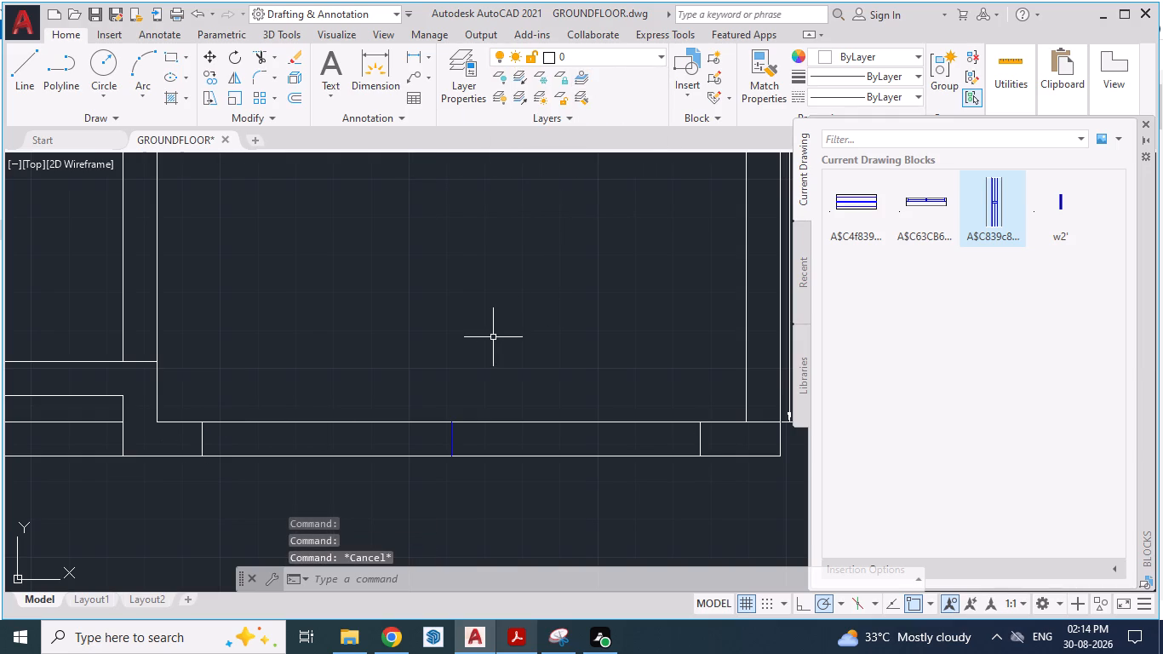
On layer A-WINDOW, draw a horizontal line between the midpoints of the two jambs in the dining room's bottom wall.
click(605, 60)
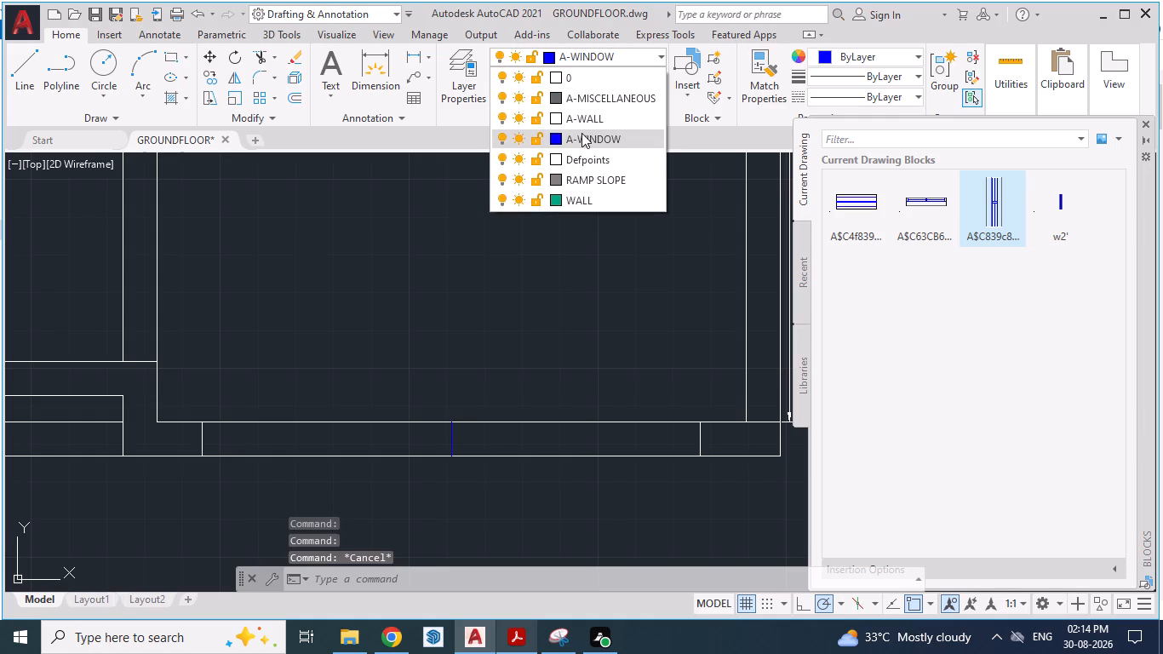
click(581, 133)
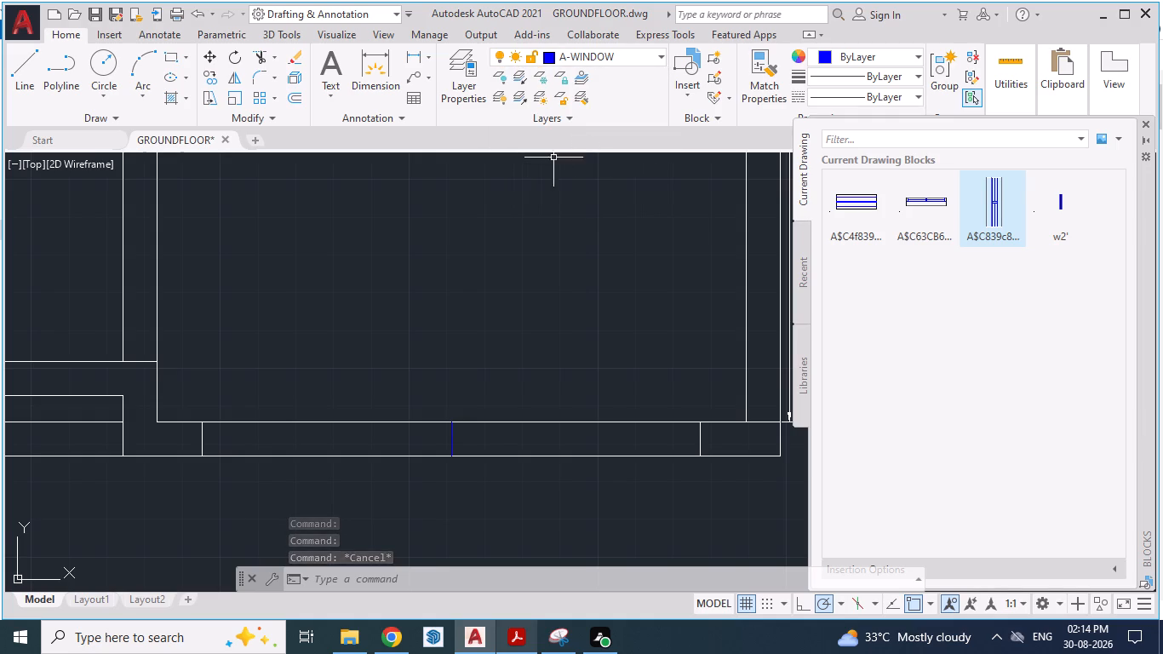
key(Escape)
key(Escape)
key(l)
key(Return)
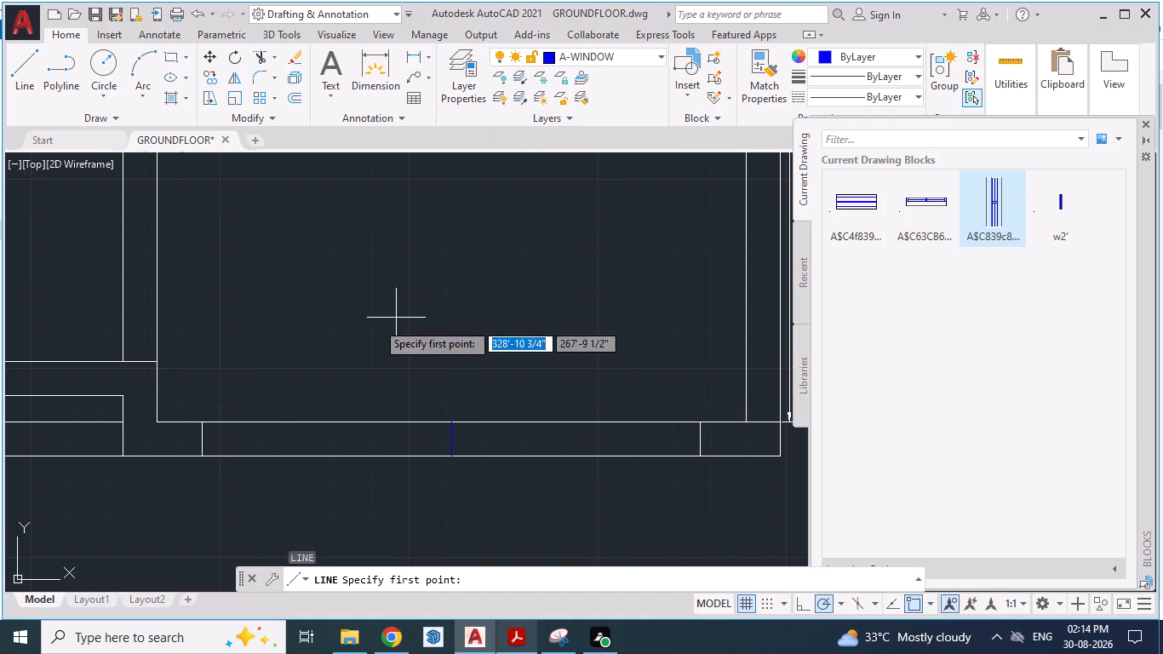
click(200, 435)
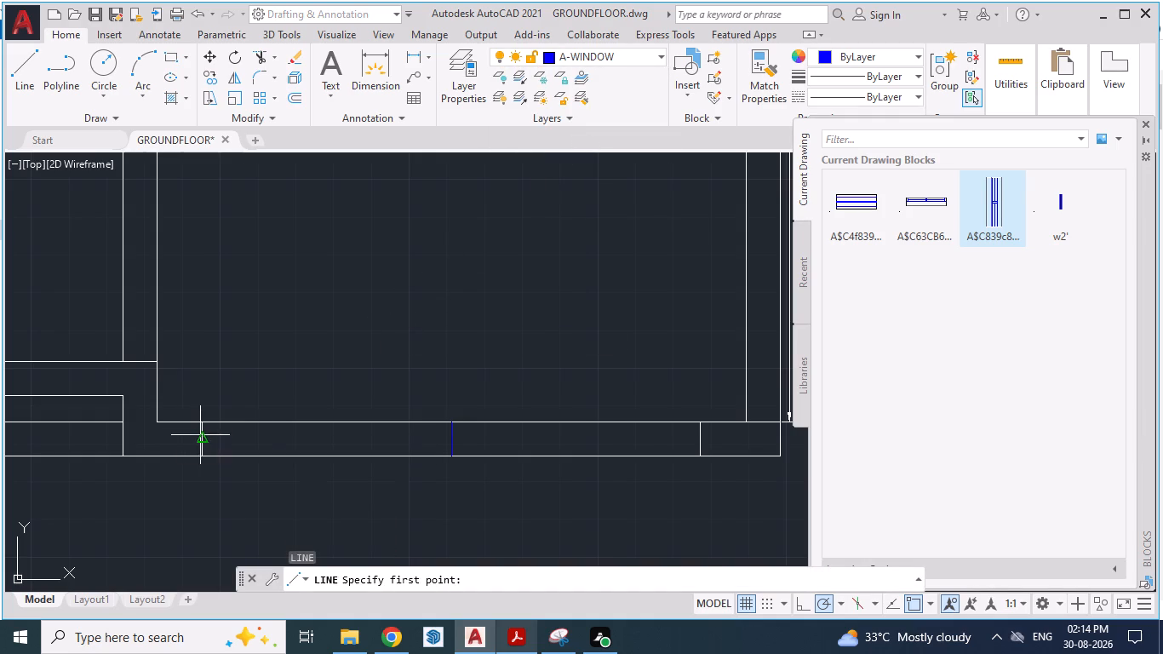
click(707, 439)
key(Return)
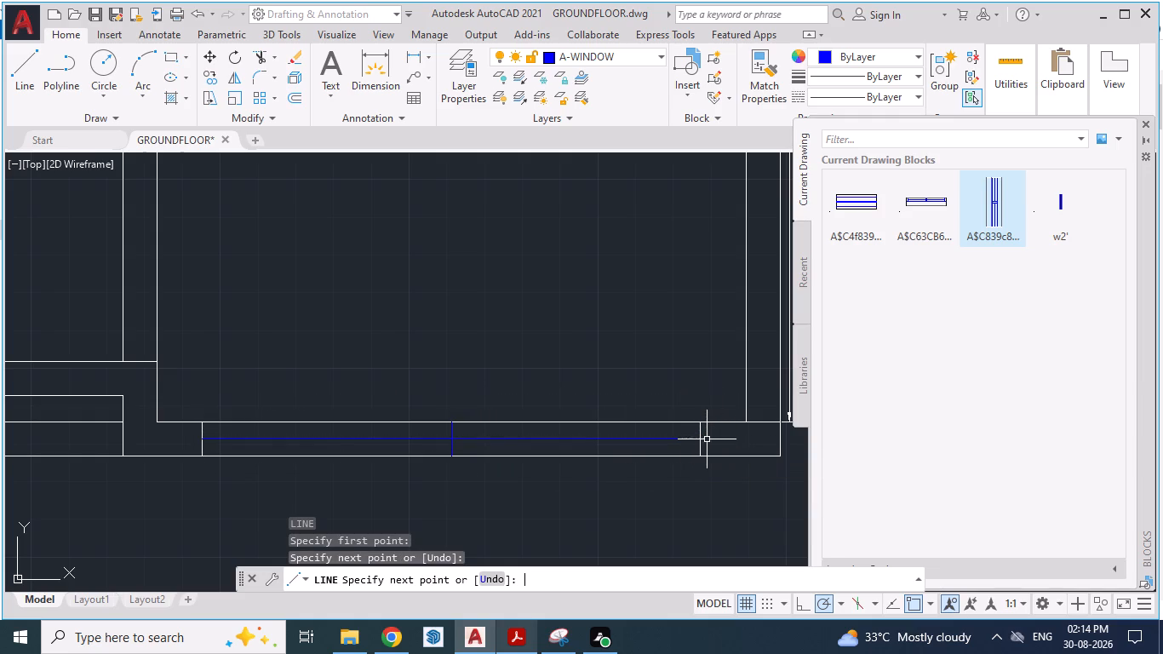
Offset the horizontal window centre line in the dining room's bottom wall 2" to both sides.
scroll(650, 452, up, 2)
scroll(526, 246, down, 1)
scroll(452, 462, up, 2)
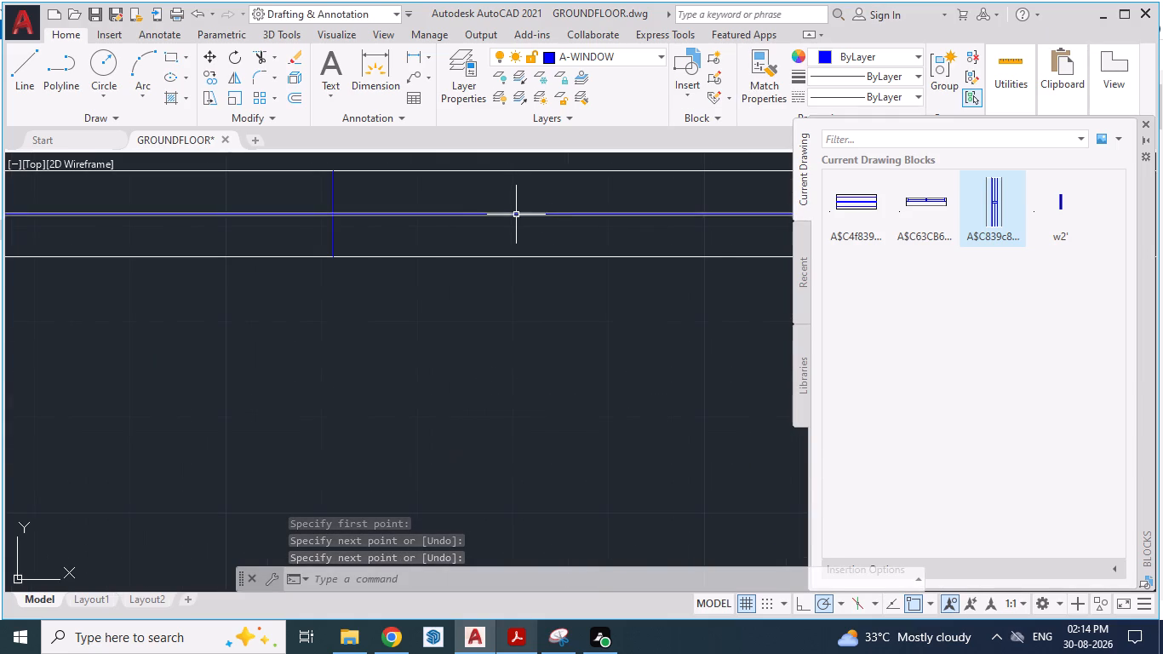
click(513, 218)
click(509, 211)
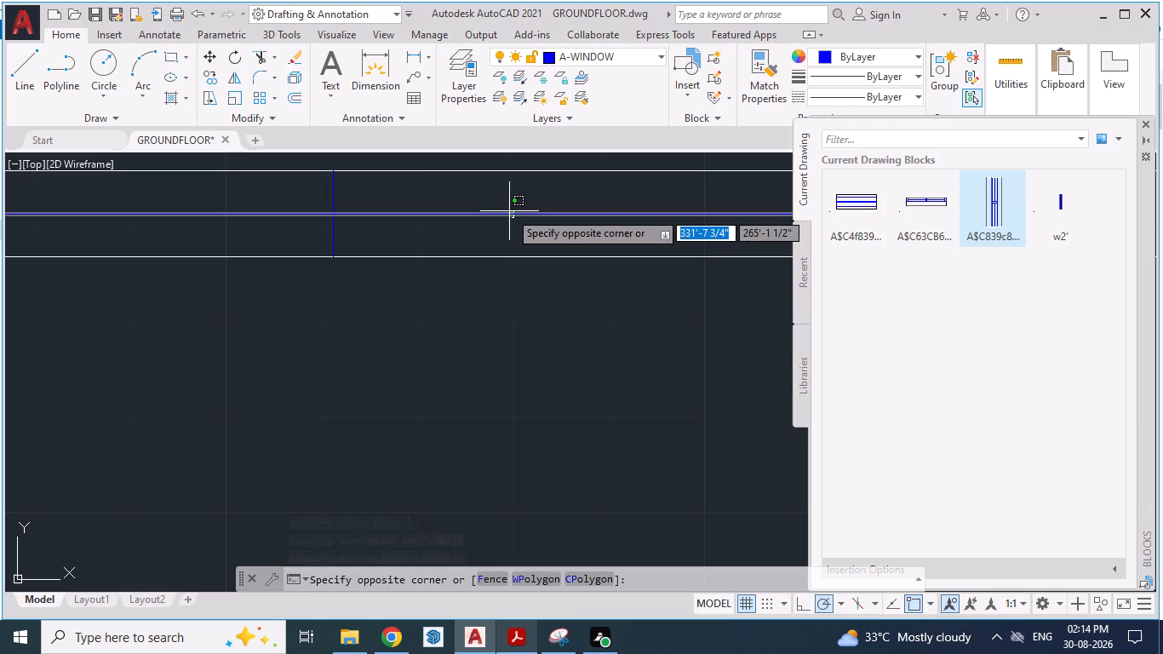
key(o)
key(Return)
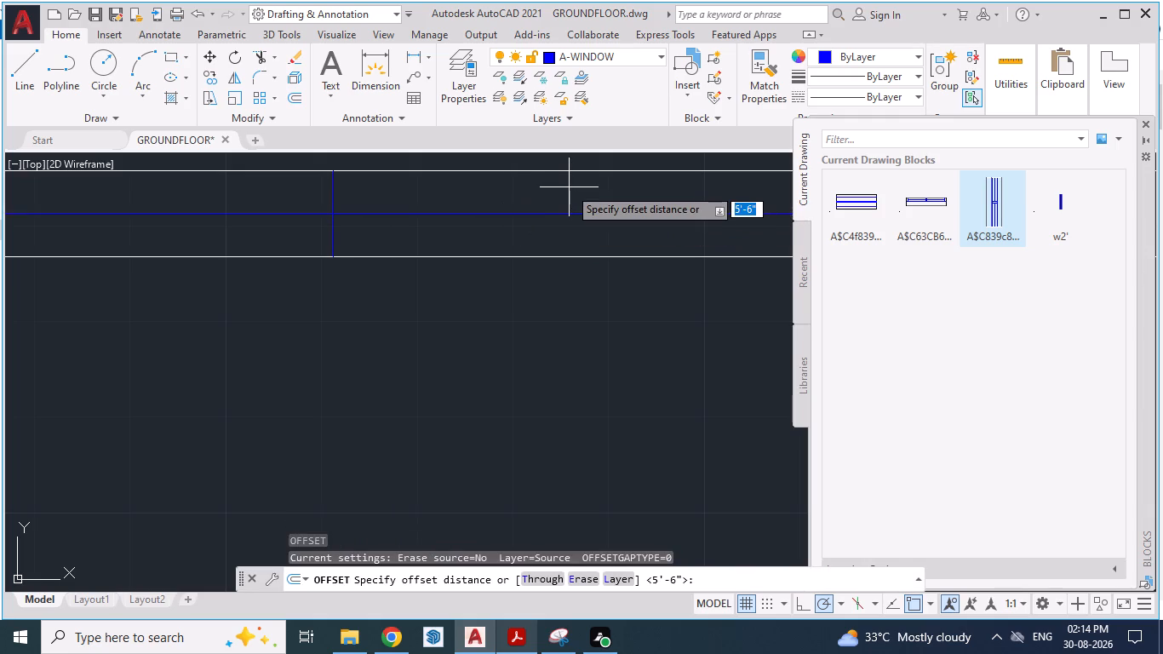
text(2")
key(Return)
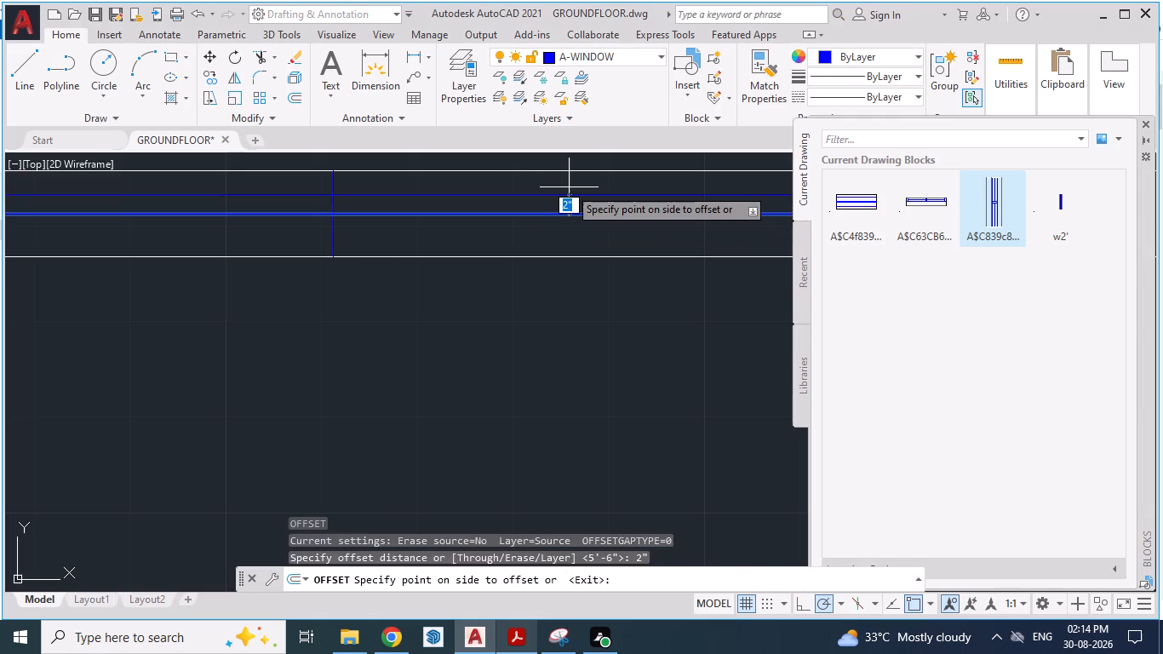
click(569, 187)
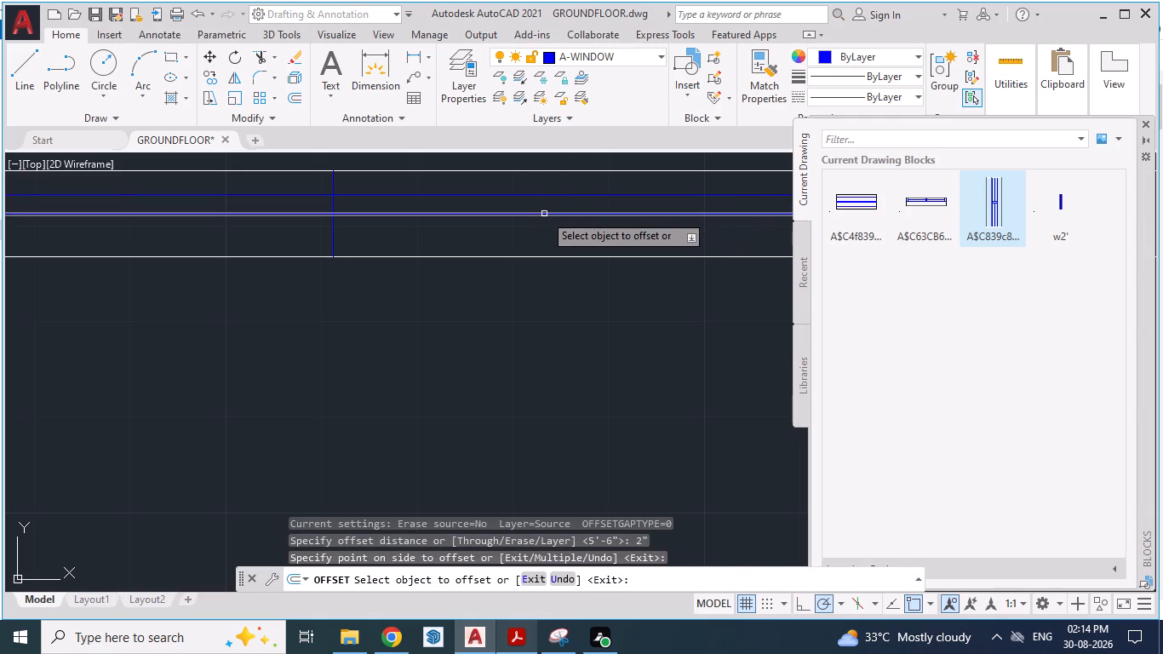
drag(544, 214, 541, 234)
click(541, 234)
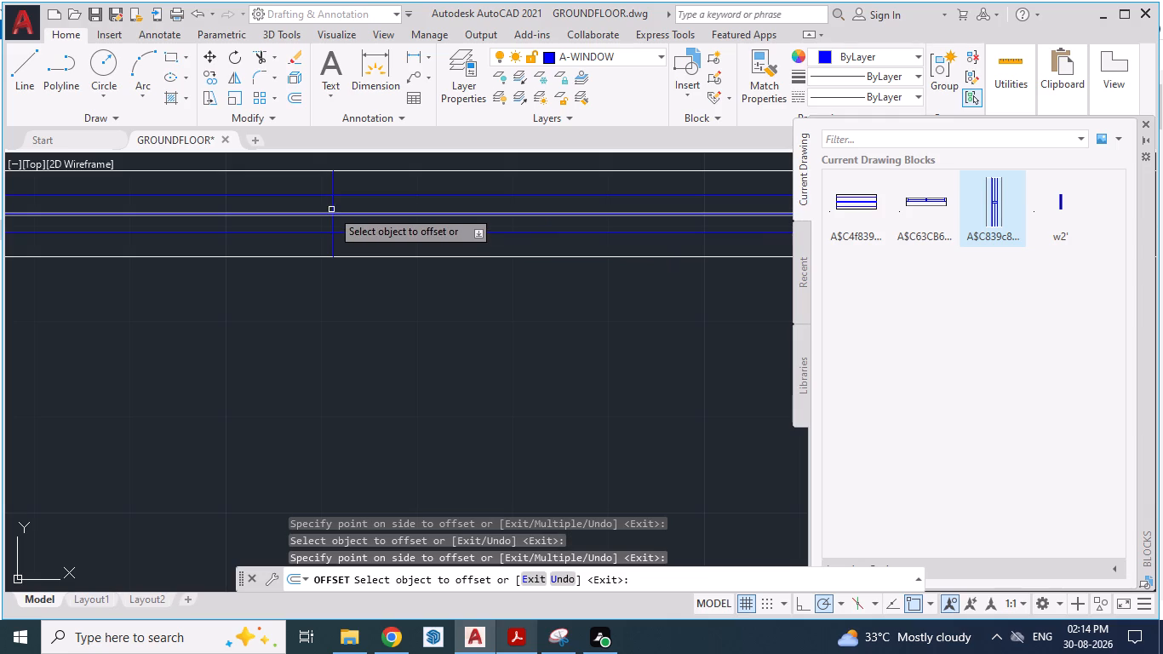
Offset the vertical line at the middle of the dining room's bottom-wall window 2" to both sides.
drag(335, 203, 366, 208)
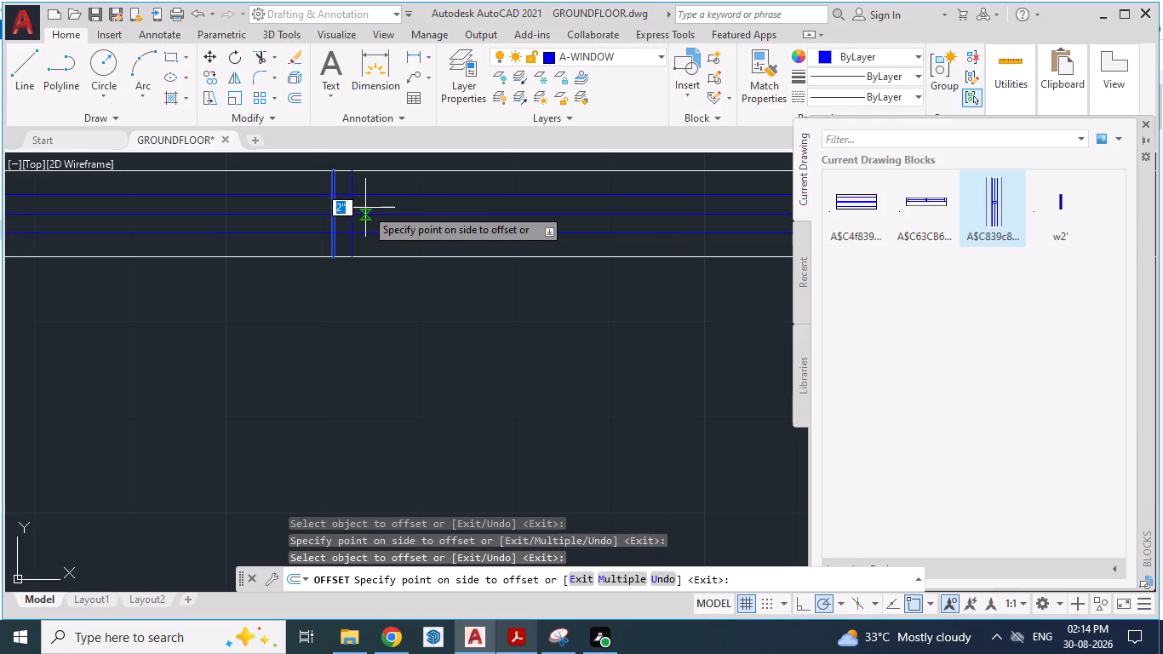
click(367, 209)
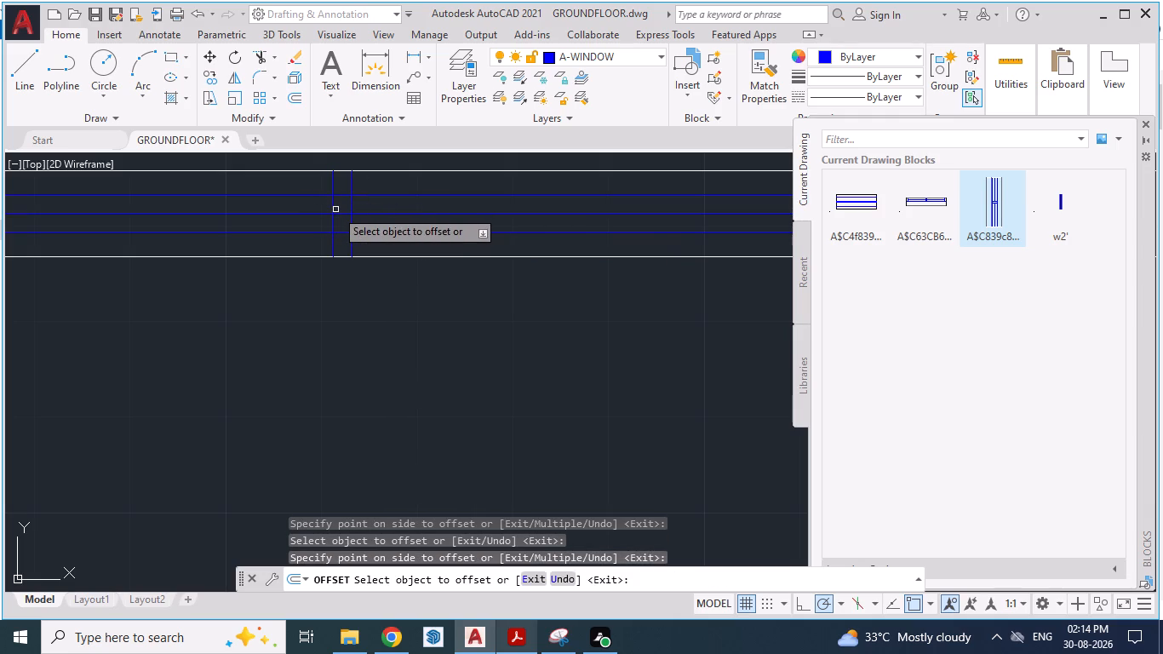
drag(334, 208, 301, 206)
click(301, 206)
scroll(410, 289, down, 3)
scroll(478, 303, down, 1)
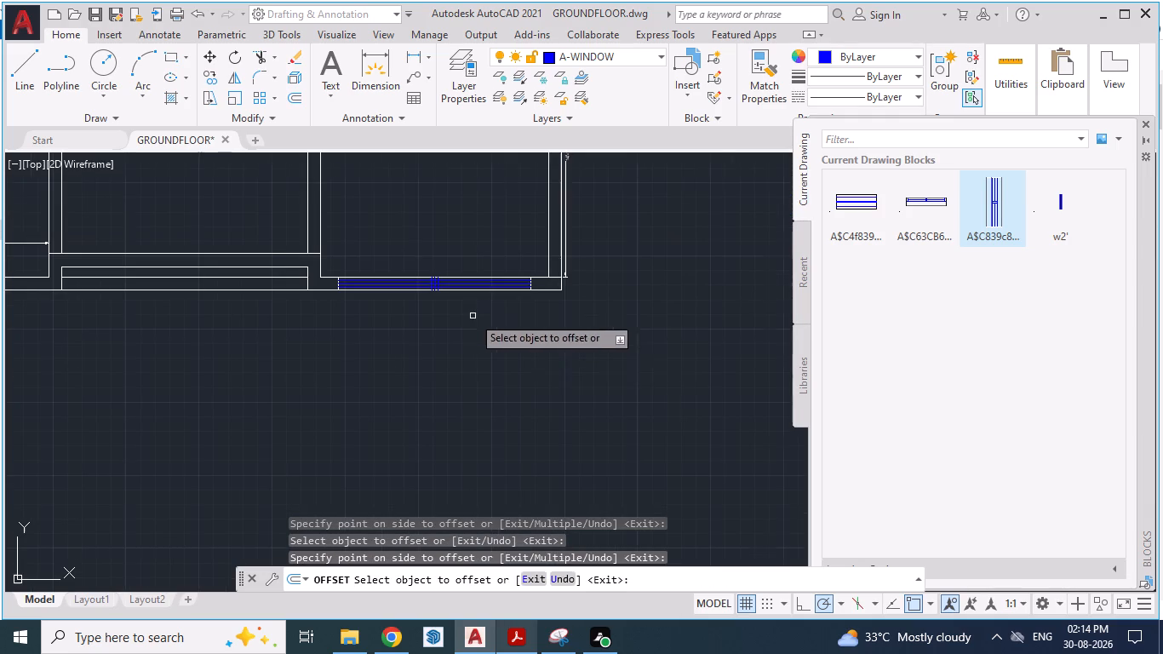
key(Escape)
key(Escape)
Compare the drawn plan with the reference PDF to find the window in the dining room's right wall.
scroll(547, 340, down, 2)
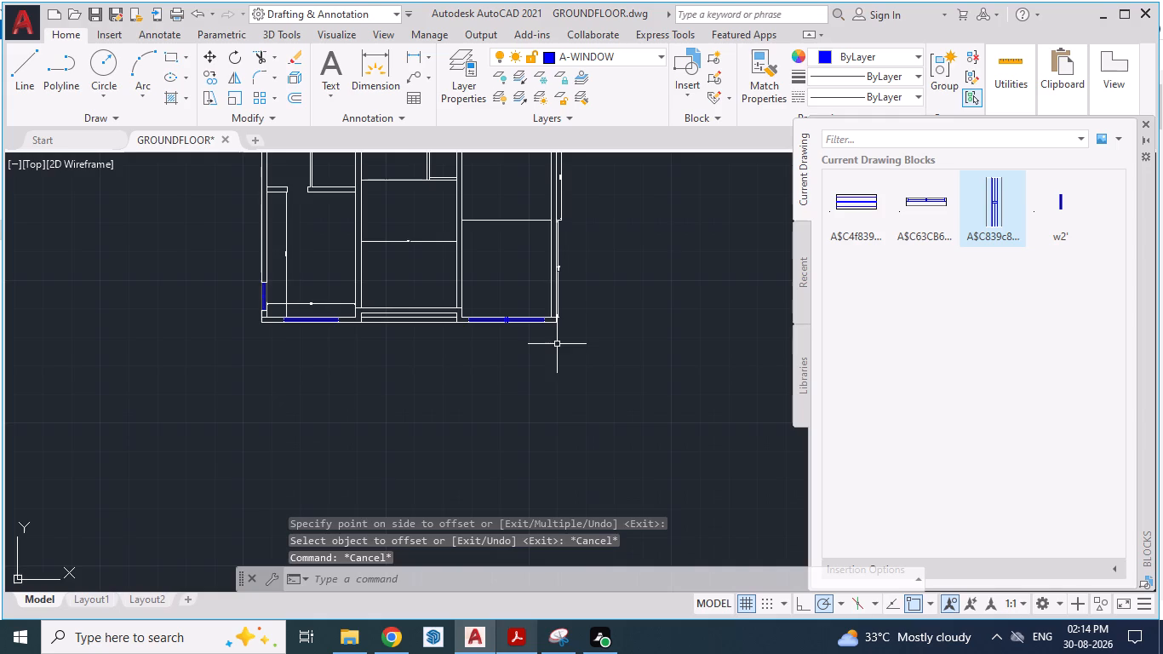
scroll(448, 324, up, 3)
scroll(565, 307, up, 2)
scroll(376, 298, down, 5)
key(alt+Tab)
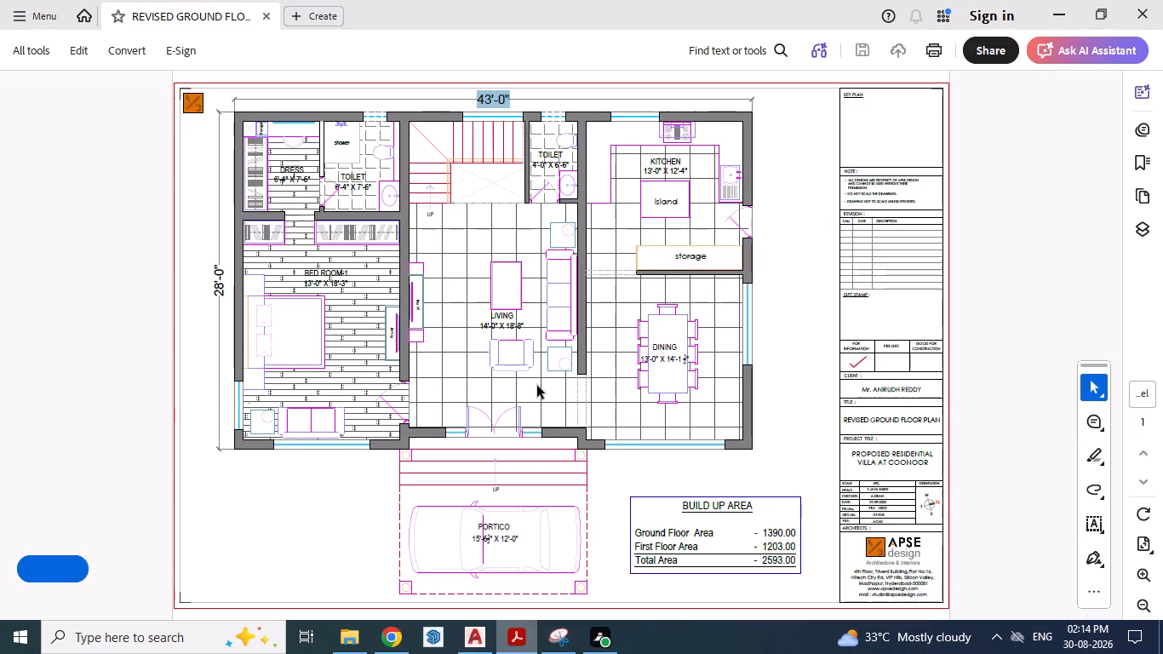
key(alt+Tab)
alt+scroll(460, 383, down, 2)
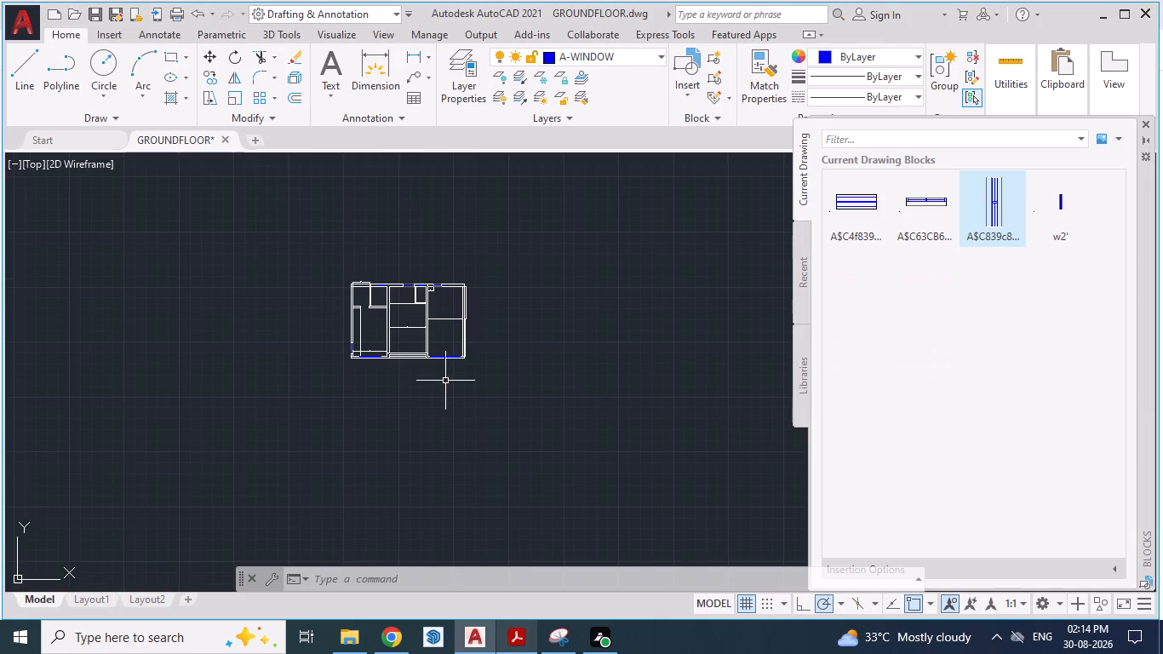
alt+scroll(387, 336, up, 2)
key(alt+Tab)
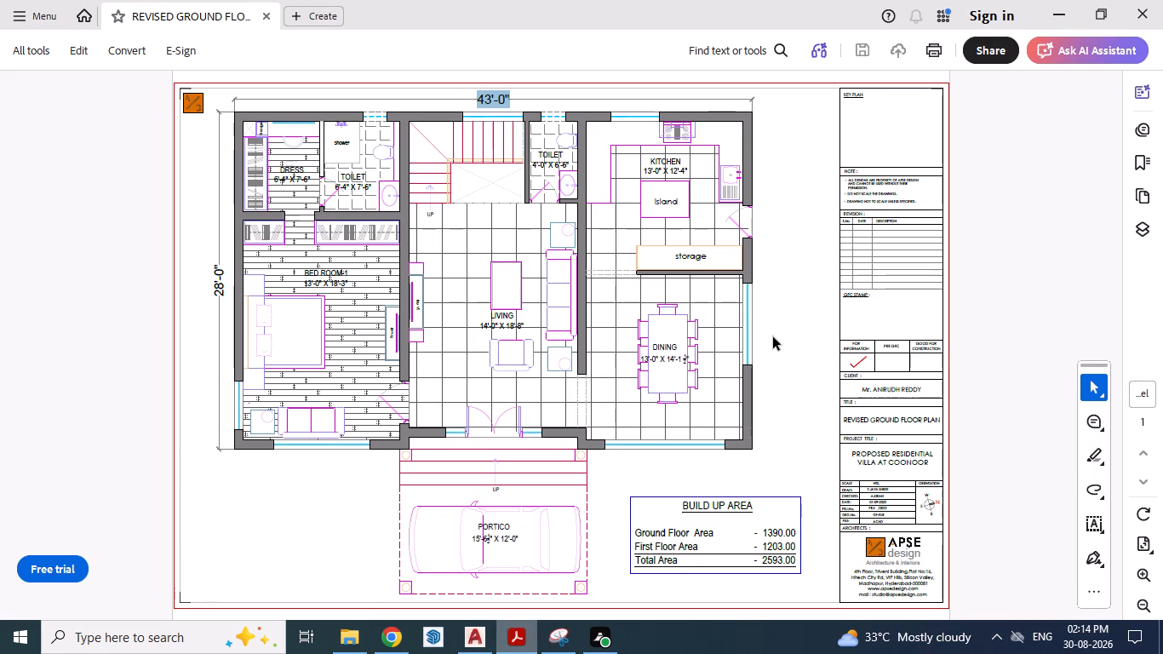
key(alt+Tab)
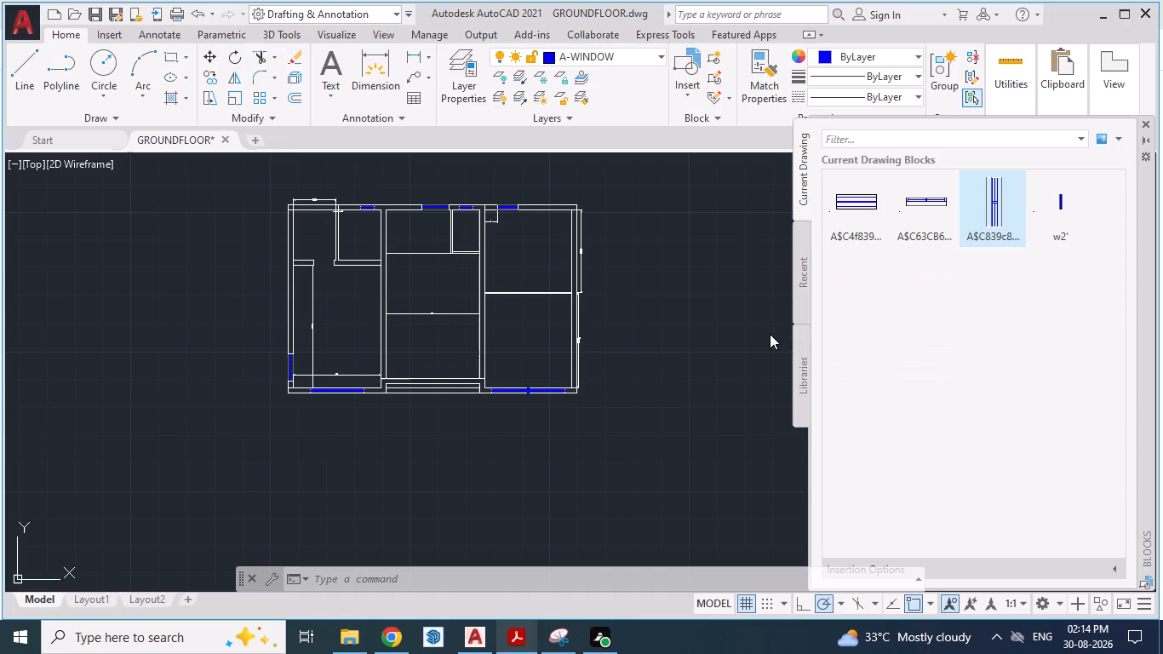
Offset the lower line of the kitchen-dining partition 1' down into the dining room.
scroll(592, 295, up, 5)
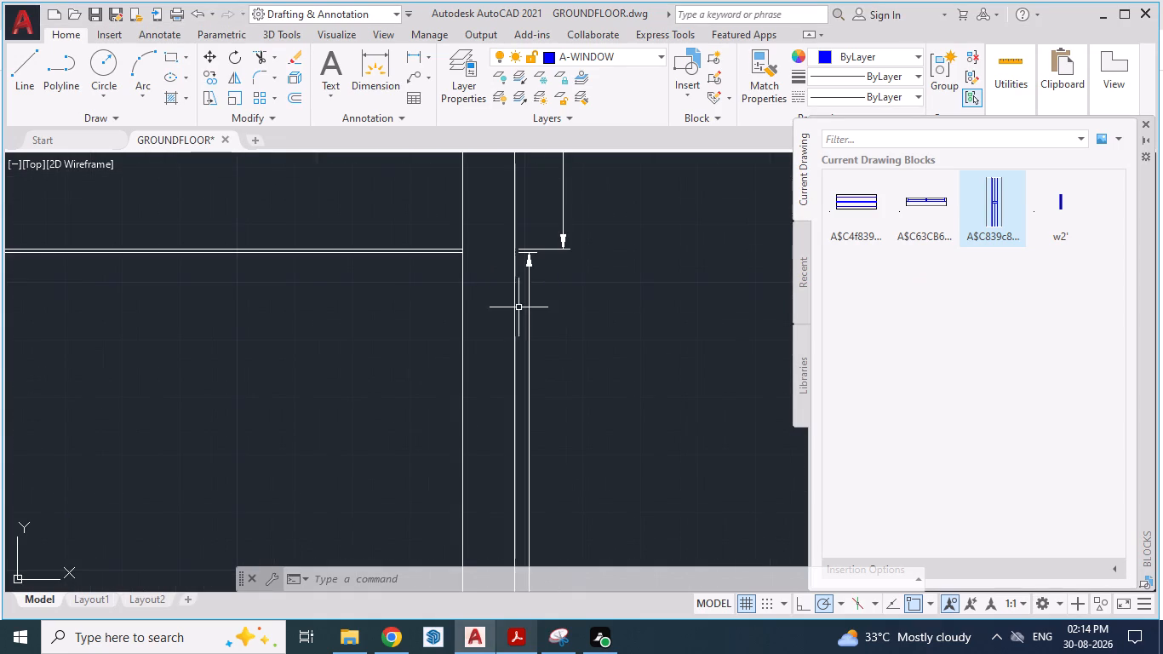
scroll(486, 259, down, 1)
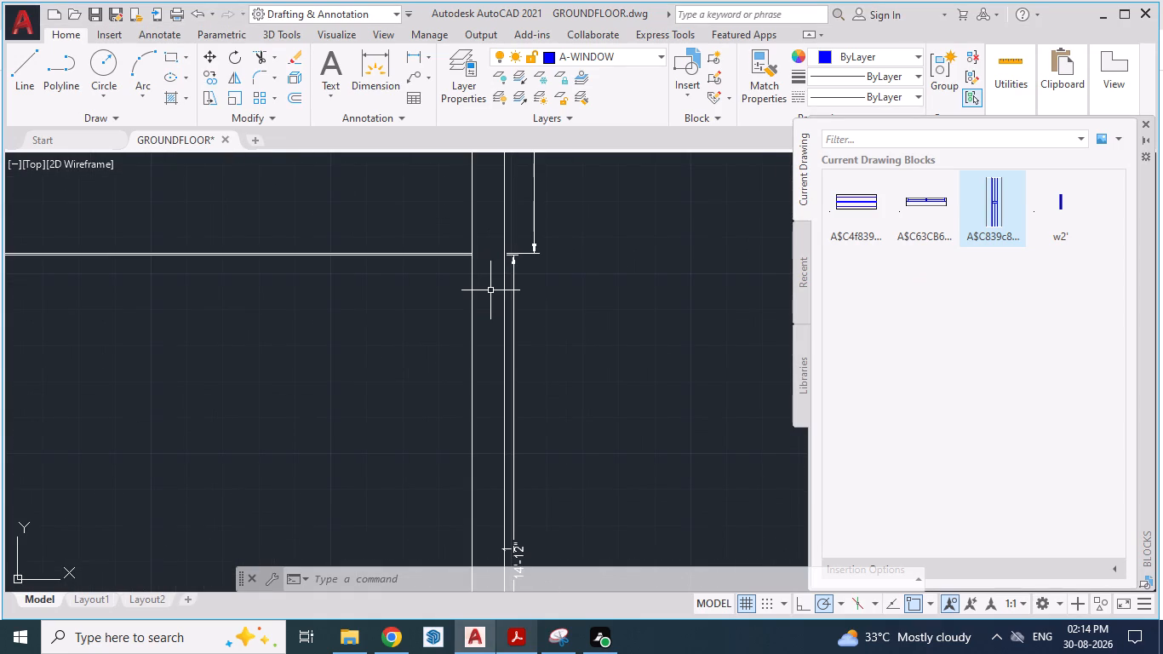
key(o)
key(Return)
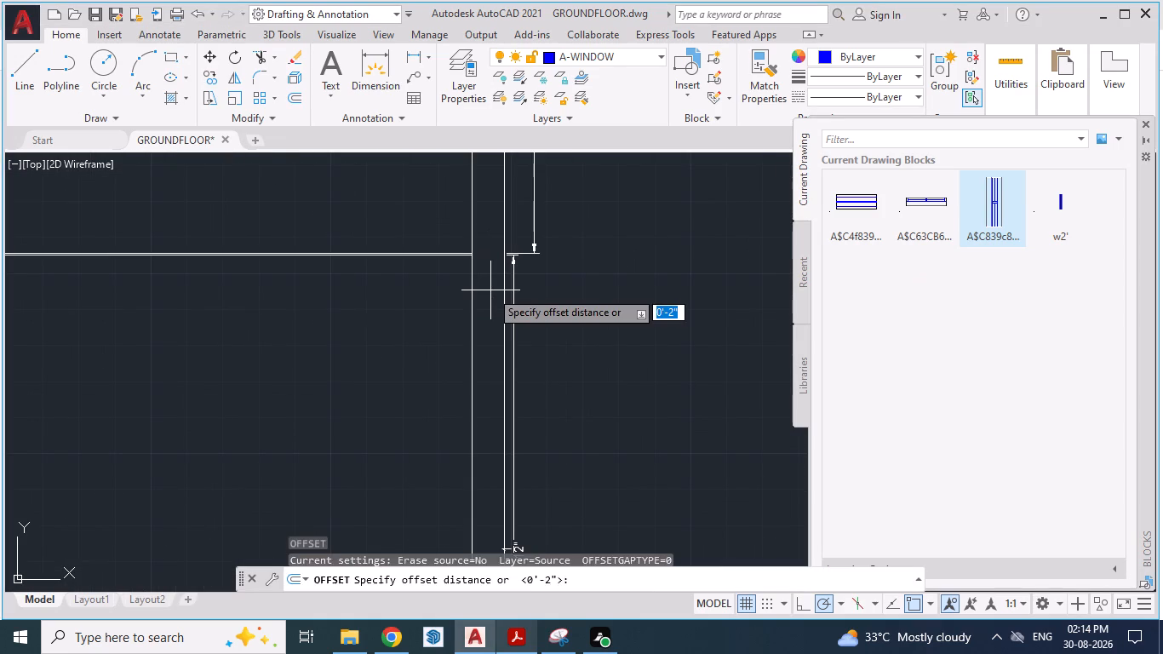
text(1')
key(Return)
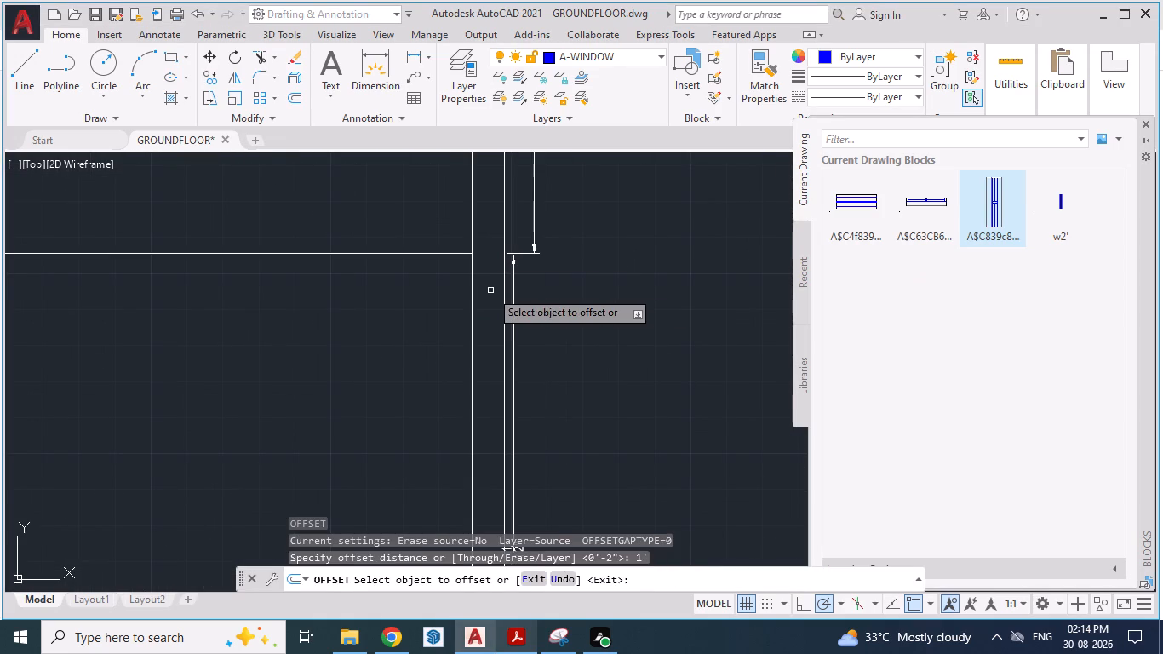
scroll(484, 255, up, 2)
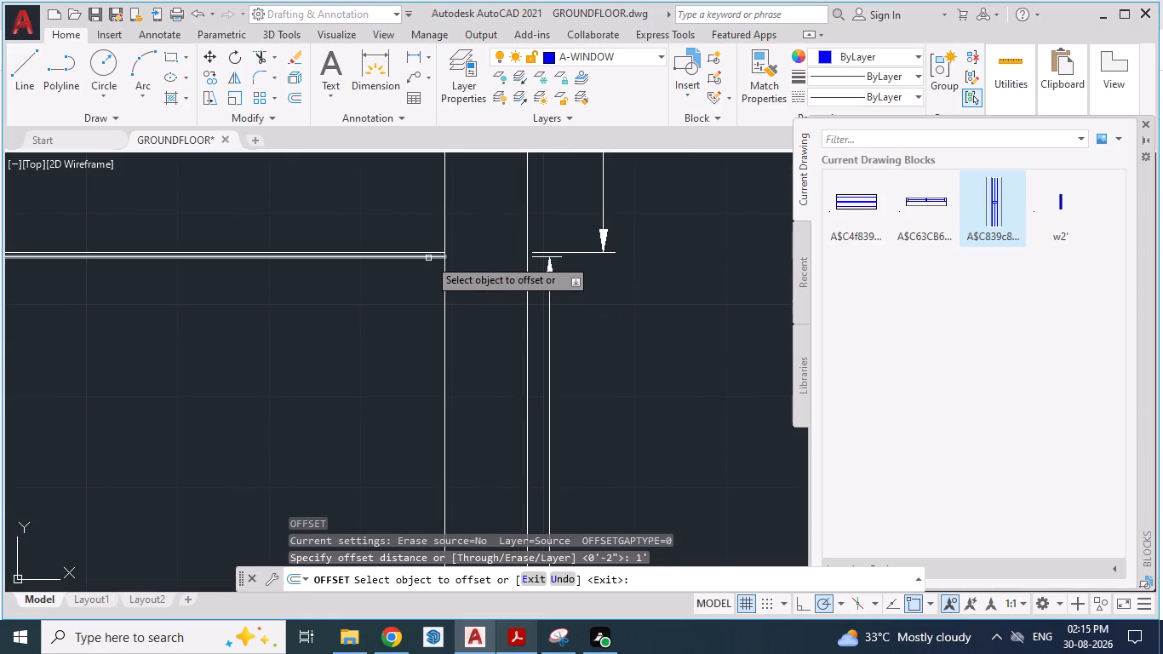
drag(427, 258, 421, 305)
click(421, 305)
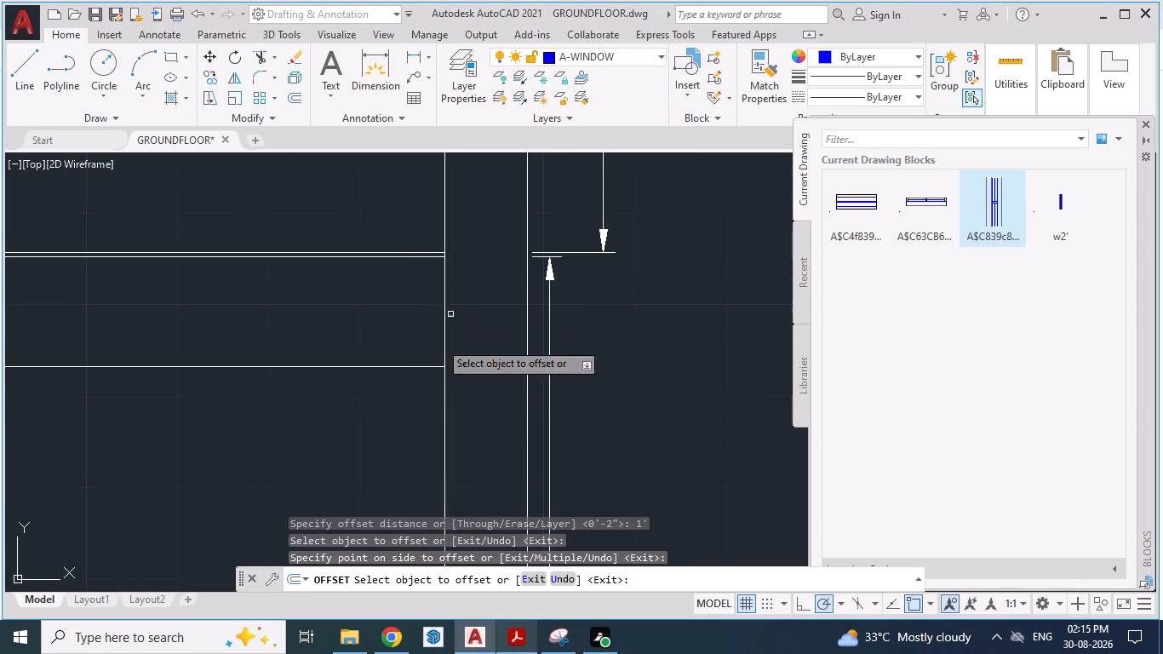
key(Escape)
key(Escape)
Extend the 1' offset line across the right wall to its outer face.
text(EX)
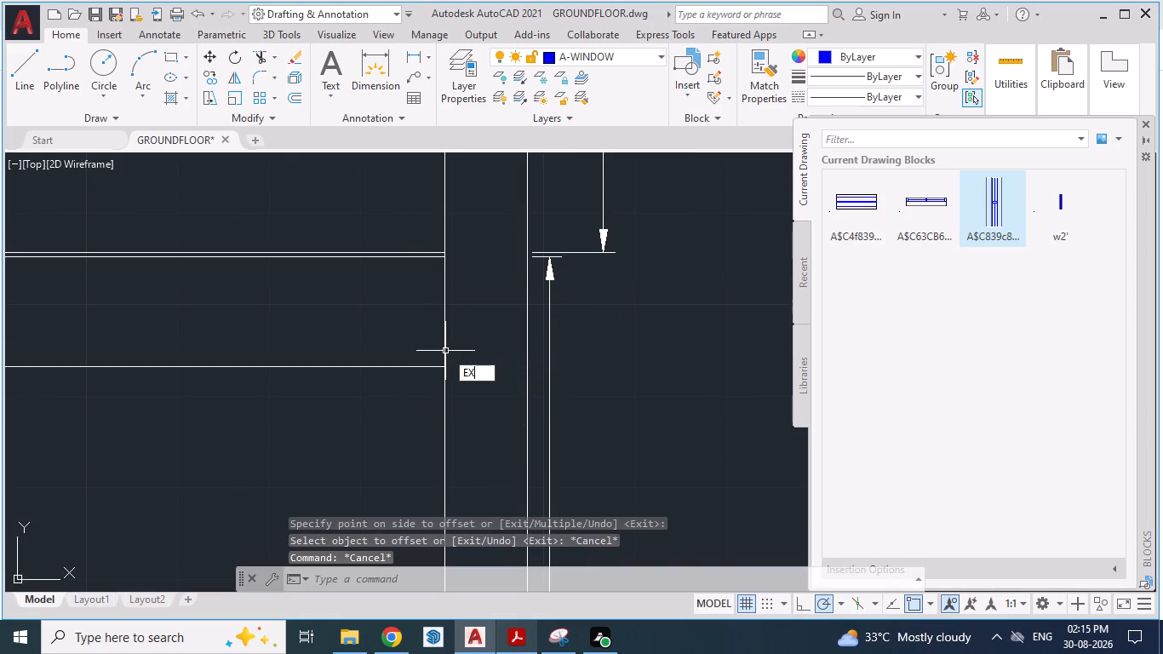
key(Return)
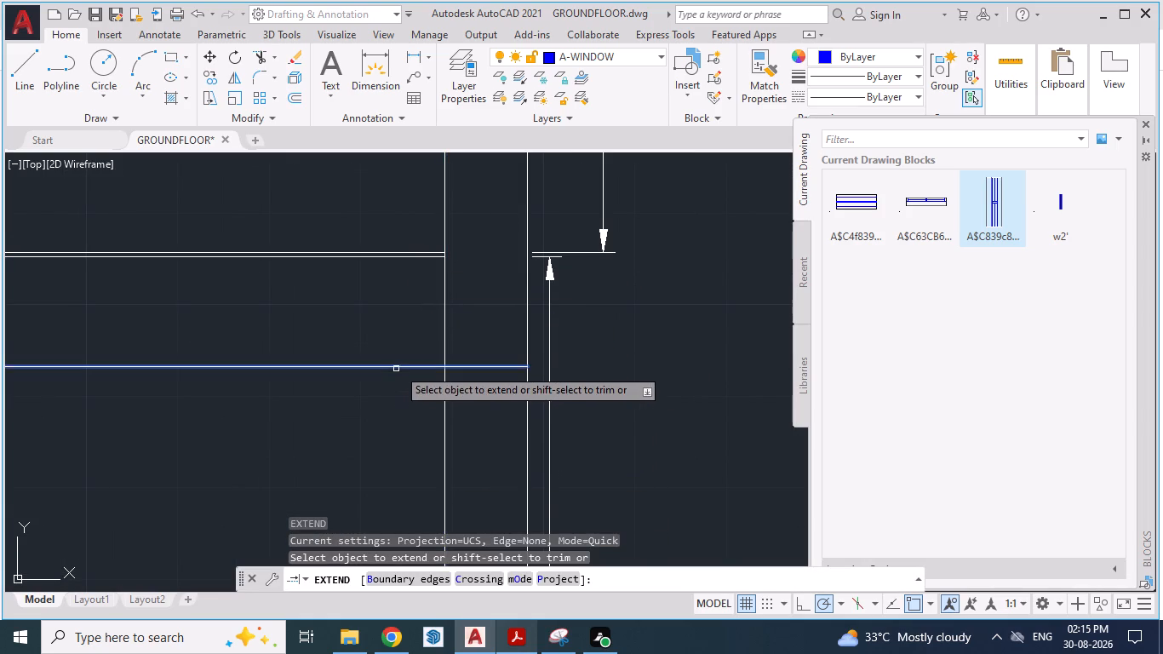
click(401, 365)
scroll(488, 341, down, 2)
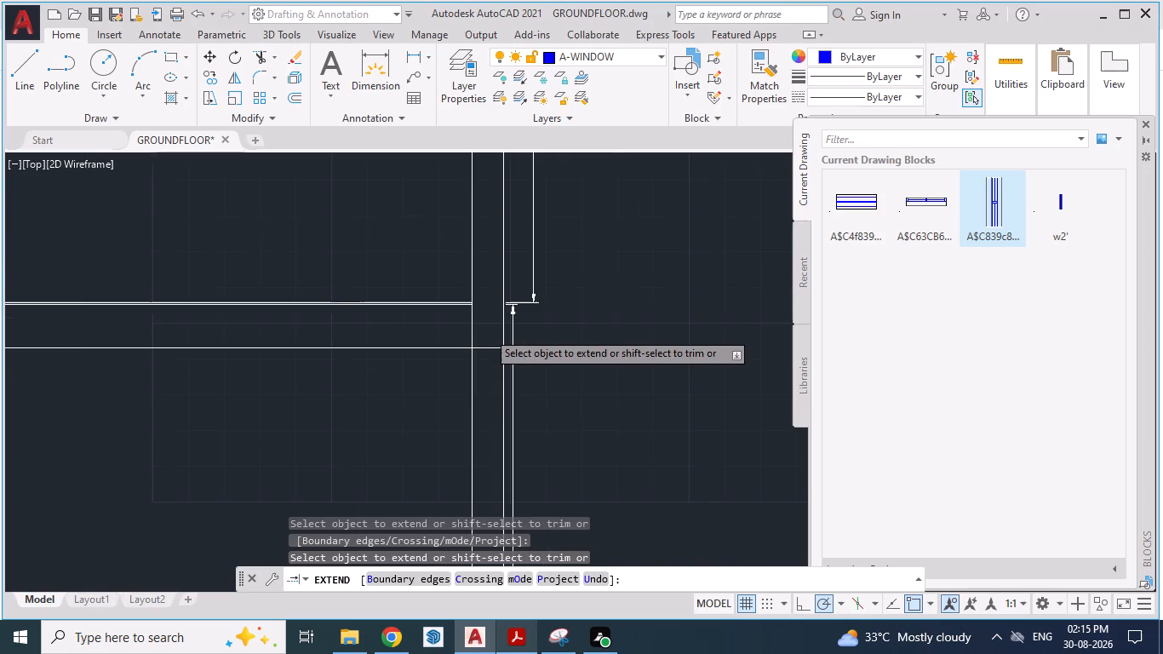
scroll(488, 313, down, 2)
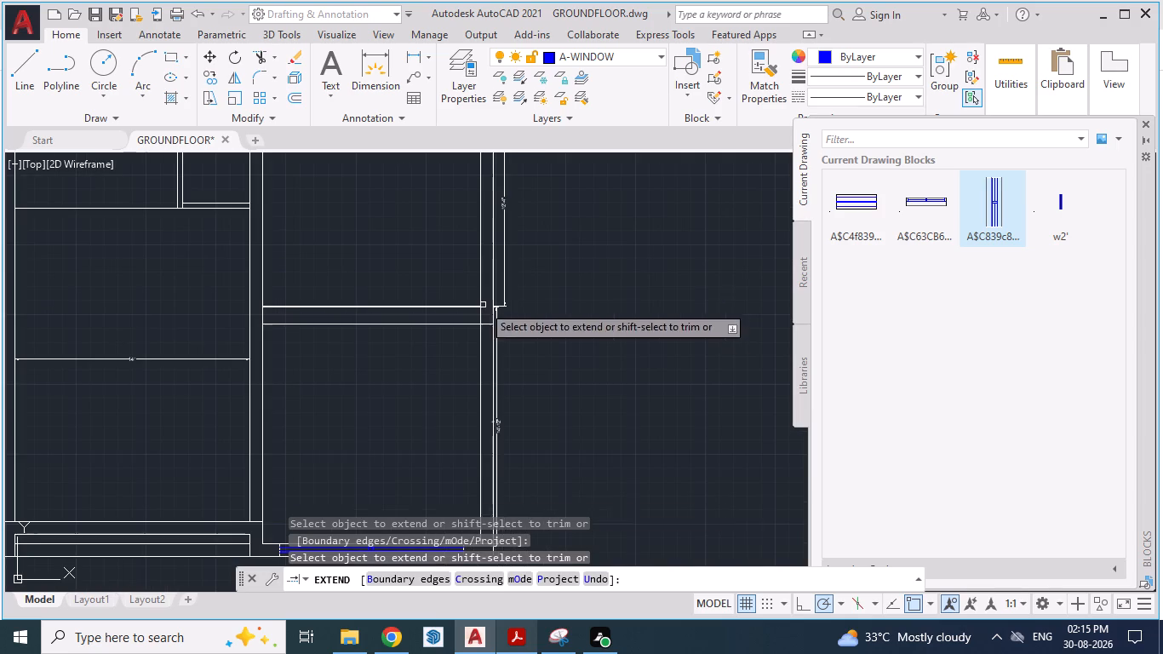
scroll(356, 419, up, 1)
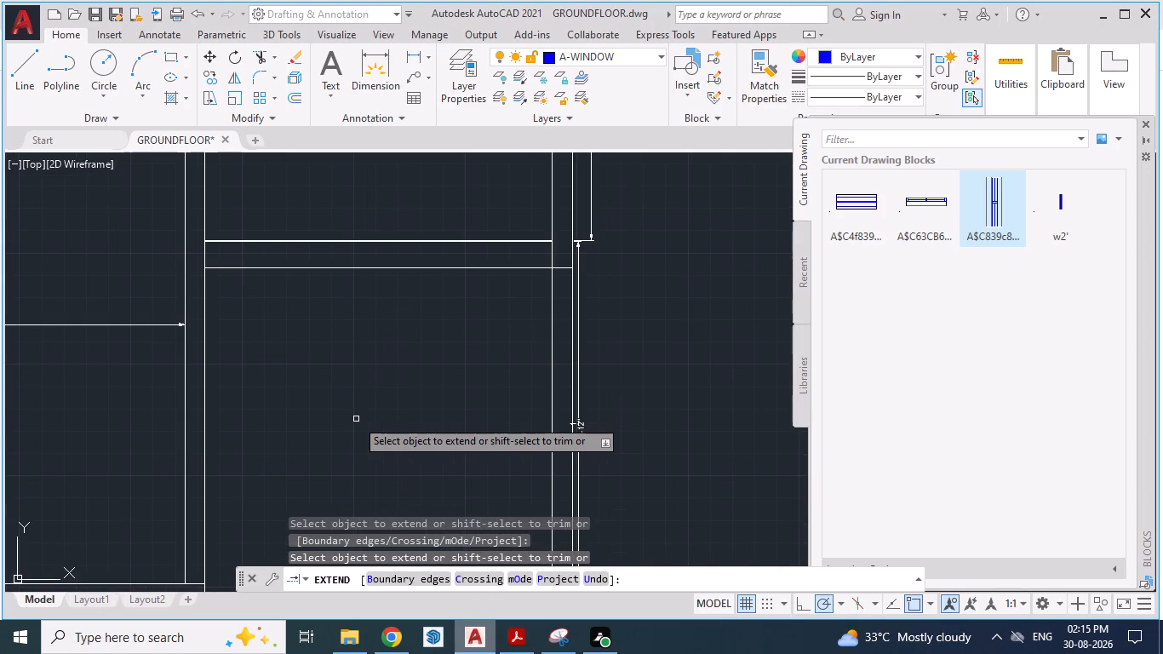
key(Escape)
key(Escape)
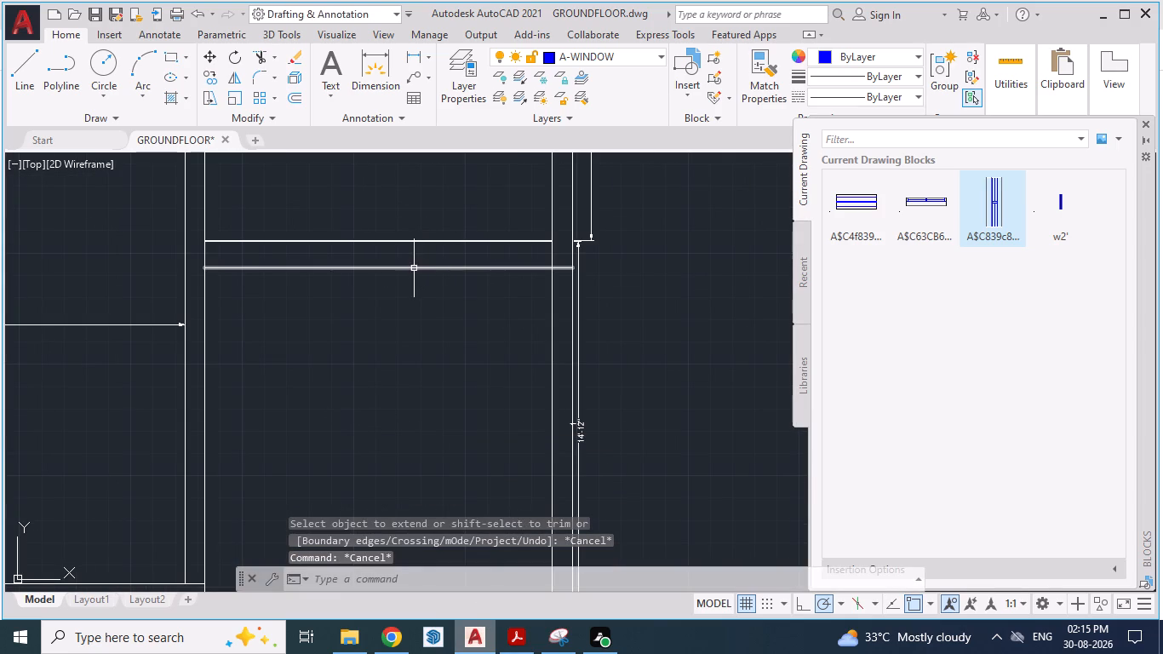
Trim away the part of the offset line inside the dining room, leaving the jamb in the right wall, and save the drawing.
text(TR)
key(Return)
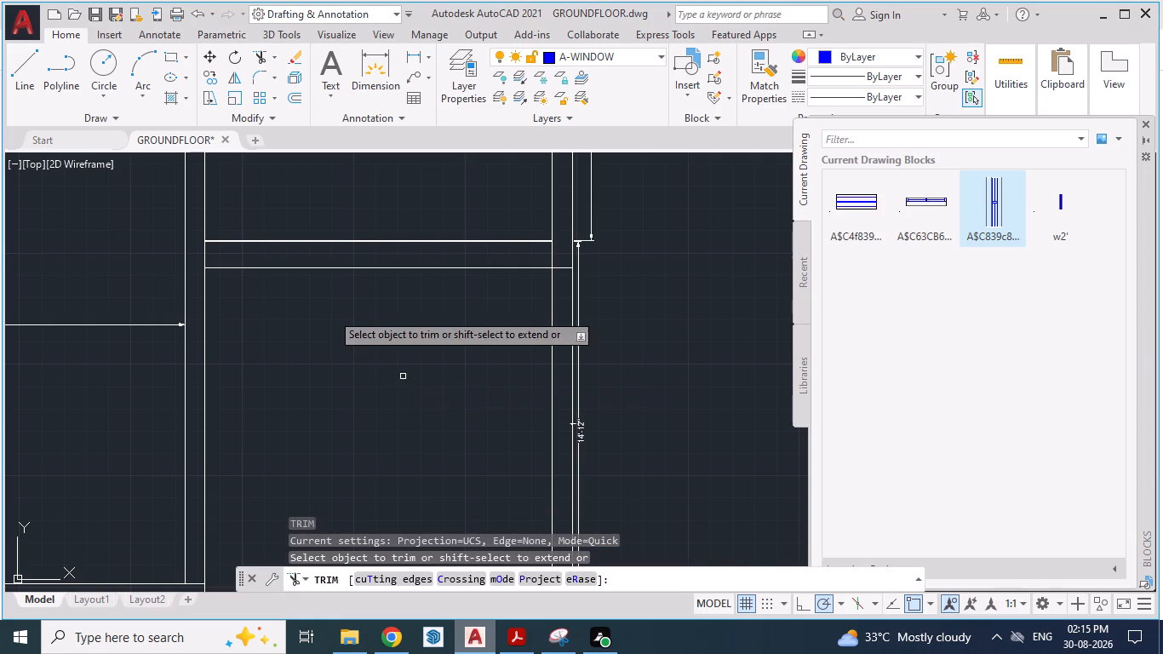
click(315, 271)
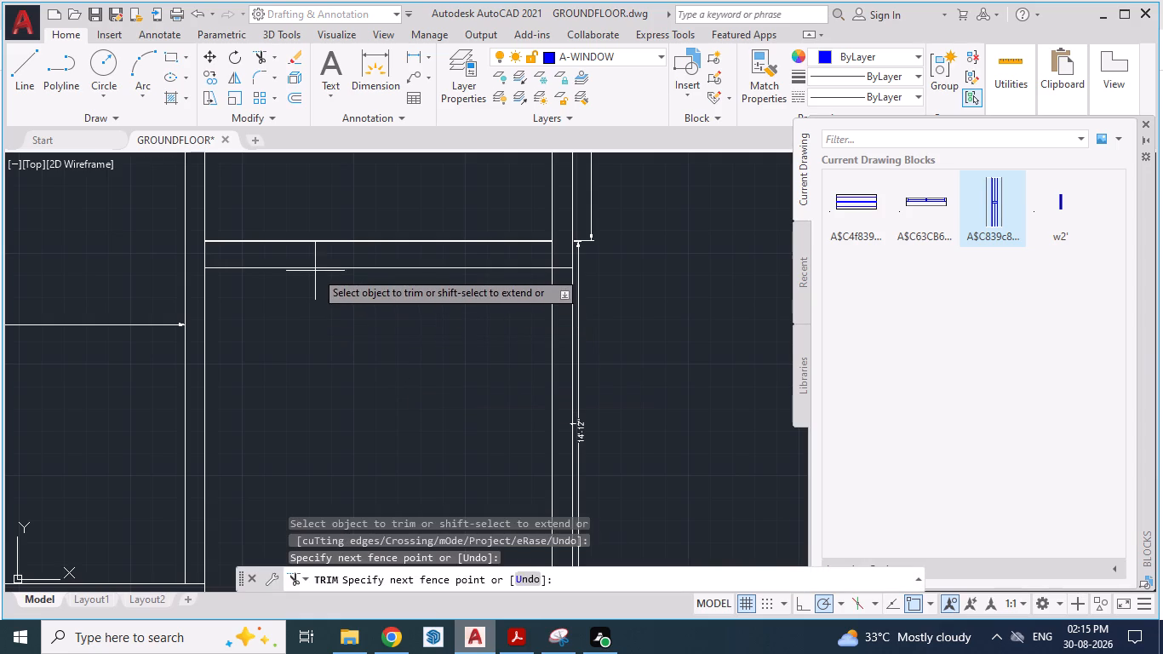
click(311, 267)
scroll(375, 320, down, 2)
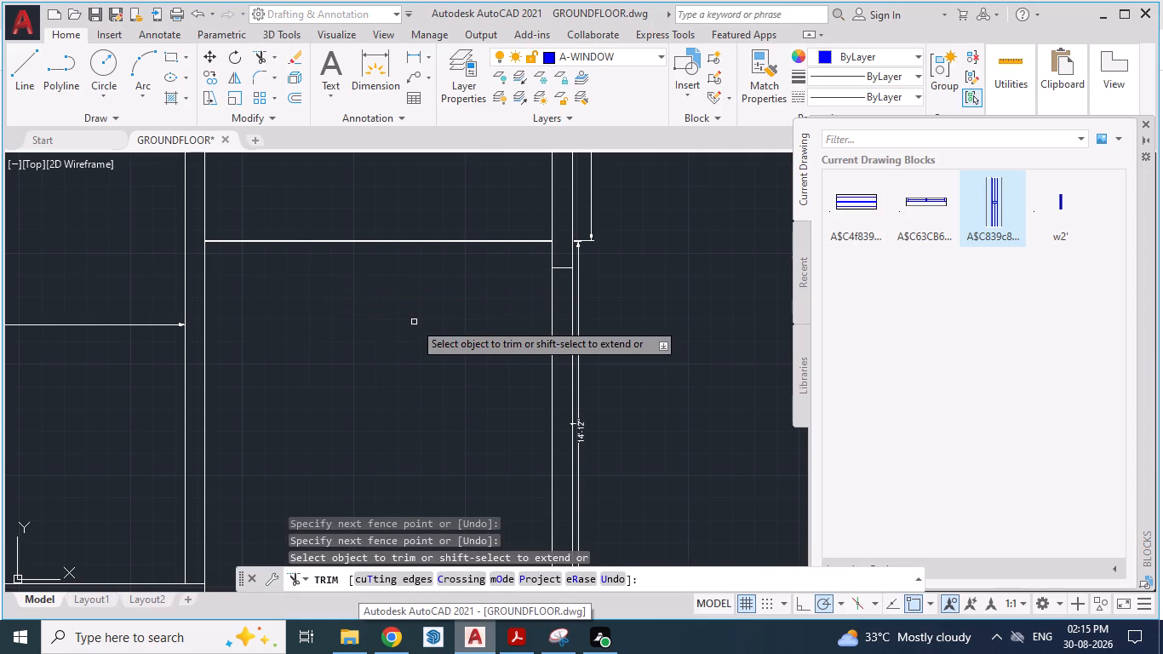
key(ctrl+s)
Examine the kitchen-dining partition in the drawing and in the reference PDF.
scroll(422, 319, down, 2)
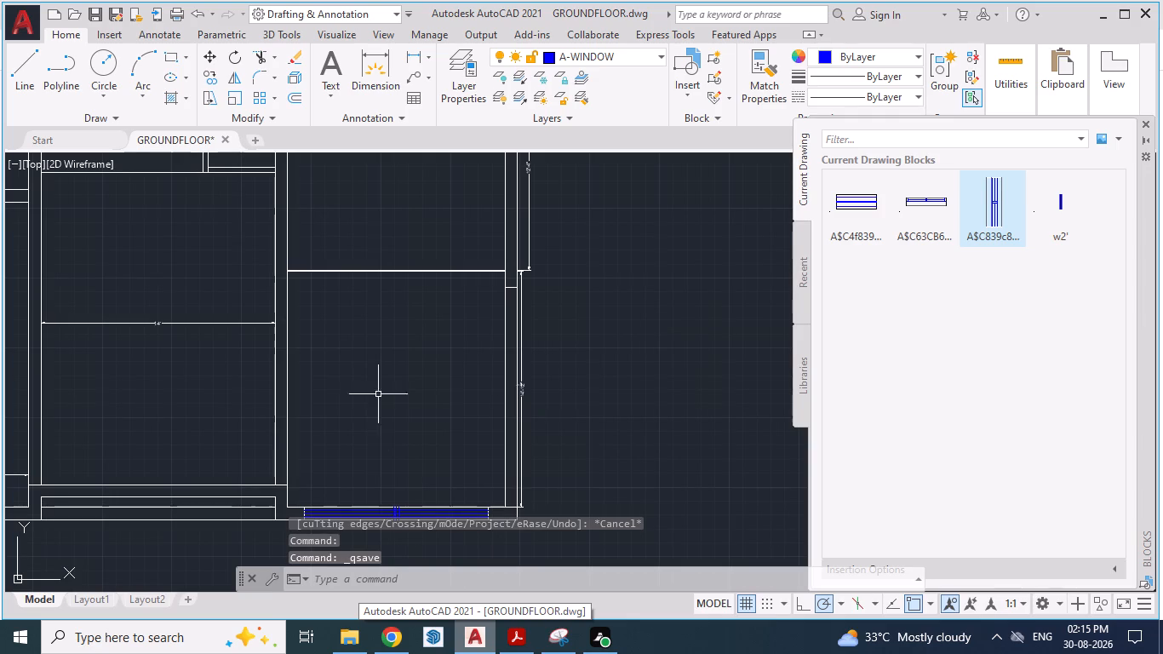
scroll(404, 194, up, 2)
scroll(392, 391, up, 1)
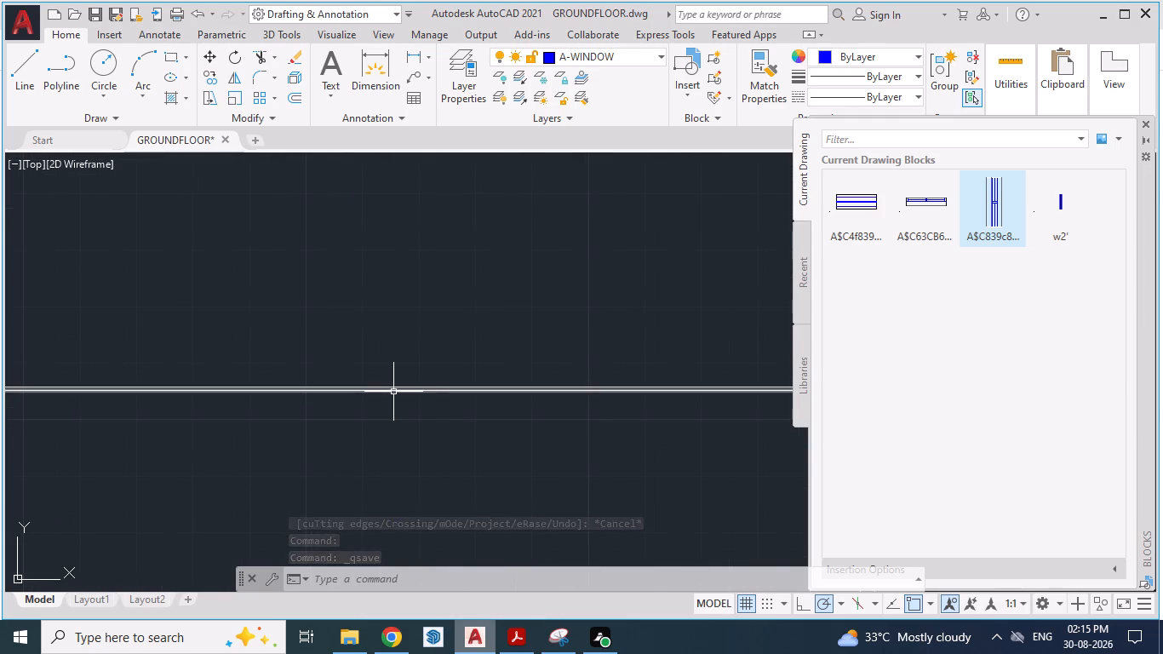
key(alt+Tab)
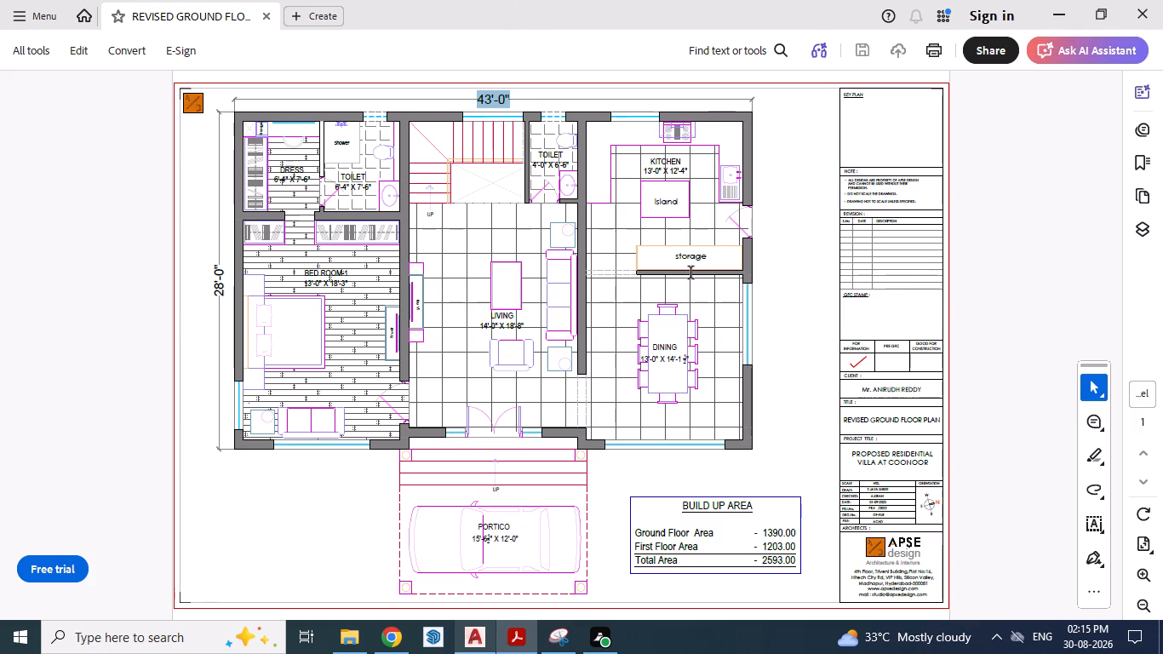
click(509, 636)
scroll(688, 420, down, 2)
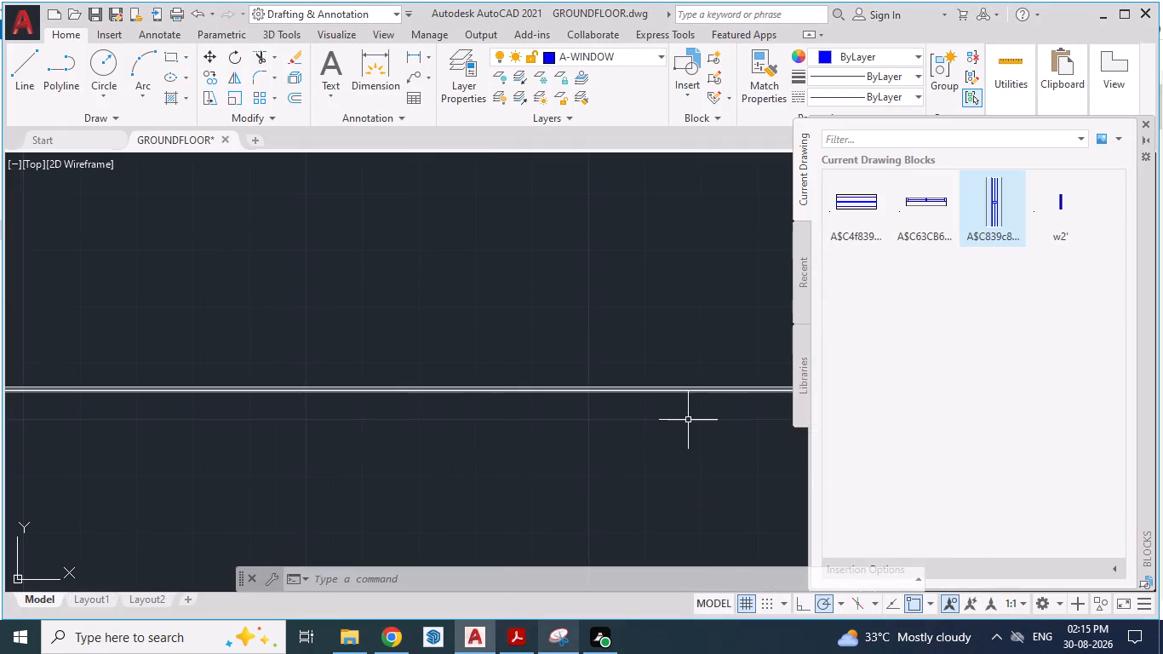
scroll(688, 420, down, 3)
scroll(606, 472, up, 2)
scroll(610, 295, up, 2)
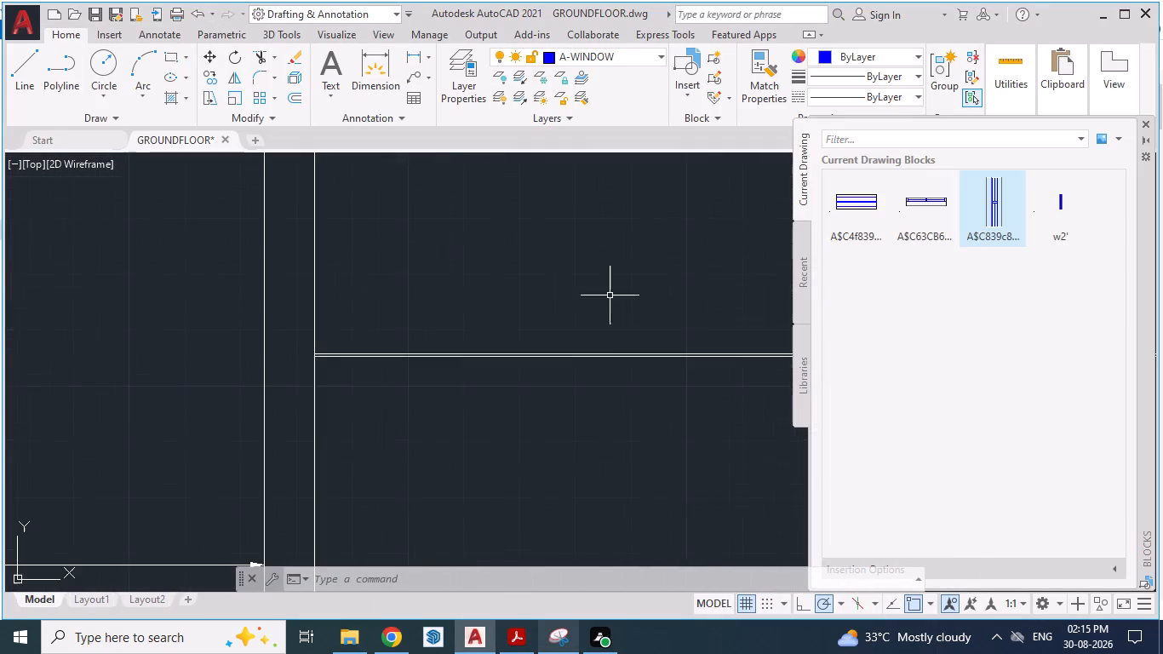
scroll(586, 379, up, 1)
scroll(583, 385, down, 7)
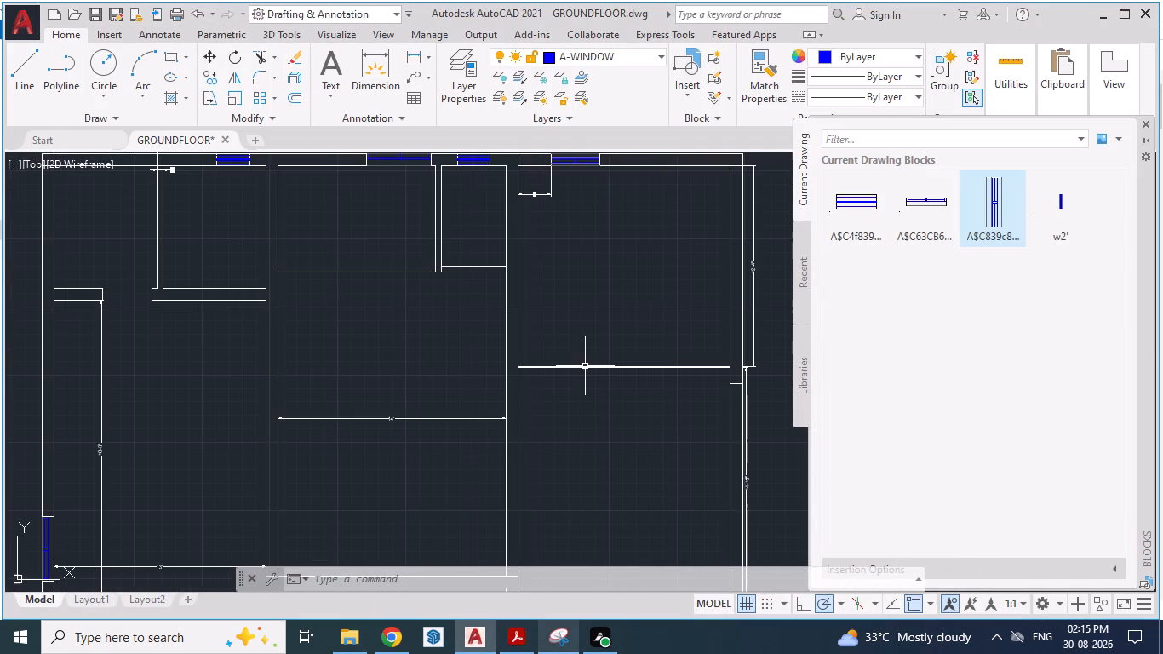
Compare the kitchen-dining partition and its junction with the right wall in the drawing against the reference PDF floor plan.
scroll(620, 416, down, 1)
scroll(610, 446, up, 1)
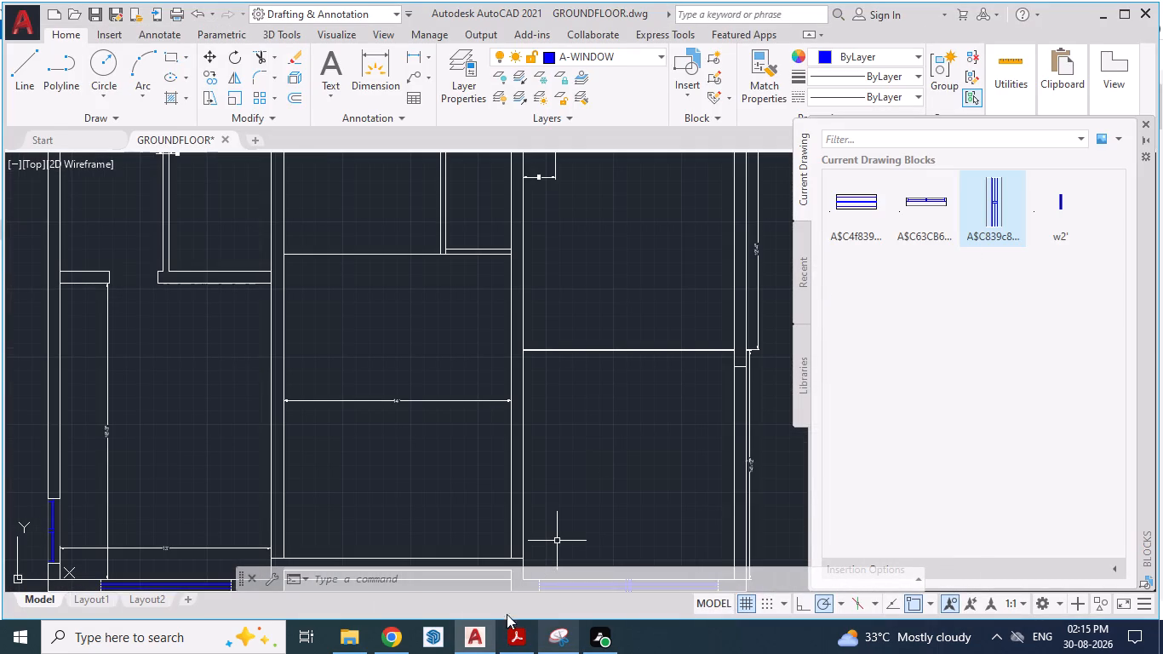
click(515, 639)
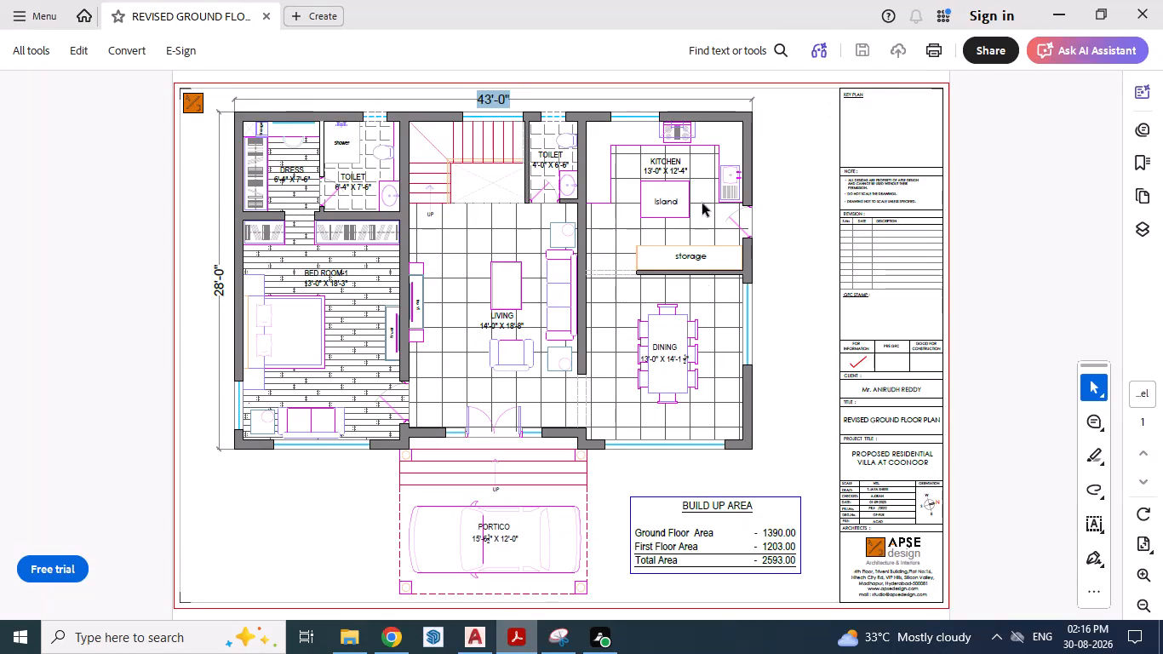
click(517, 640)
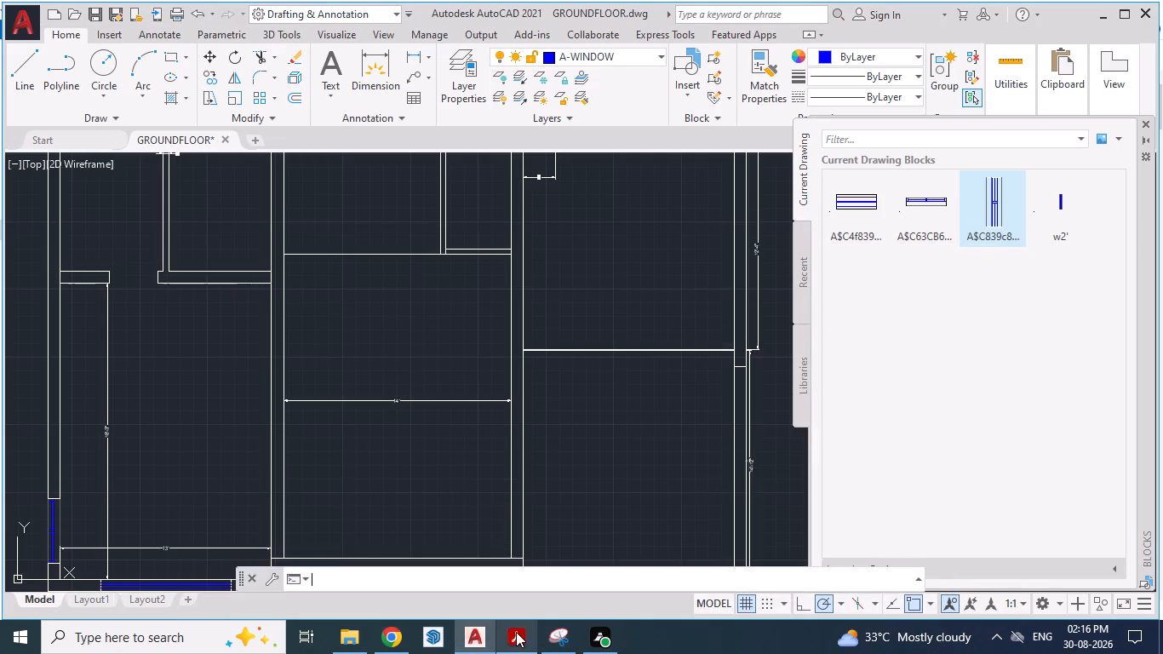
scroll(587, 412, down, 1)
scroll(624, 339, up, 1)
scroll(729, 321, up, 3)
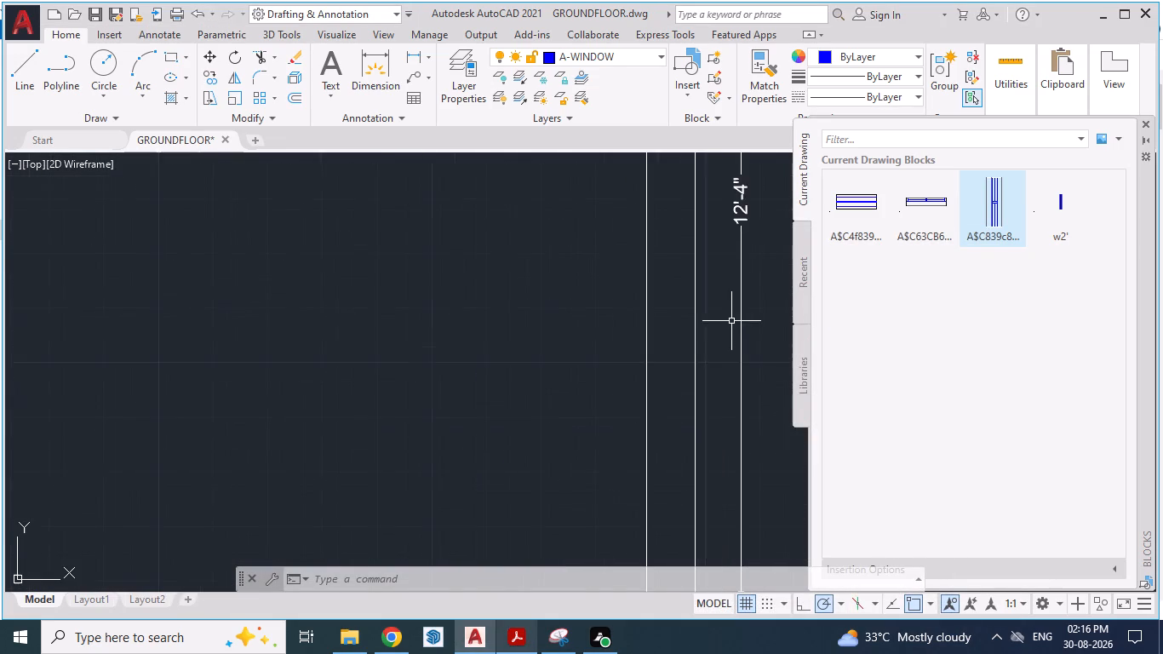
scroll(734, 320, down, 2)
scroll(688, 439, up, 3)
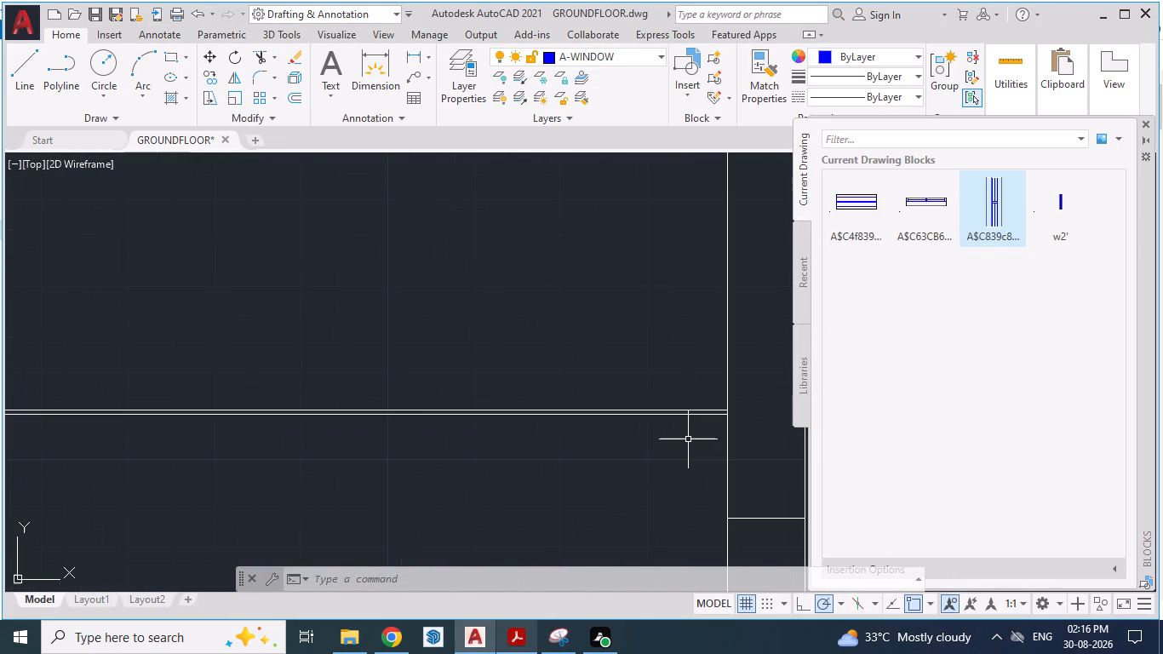
scroll(688, 439, down, 1)
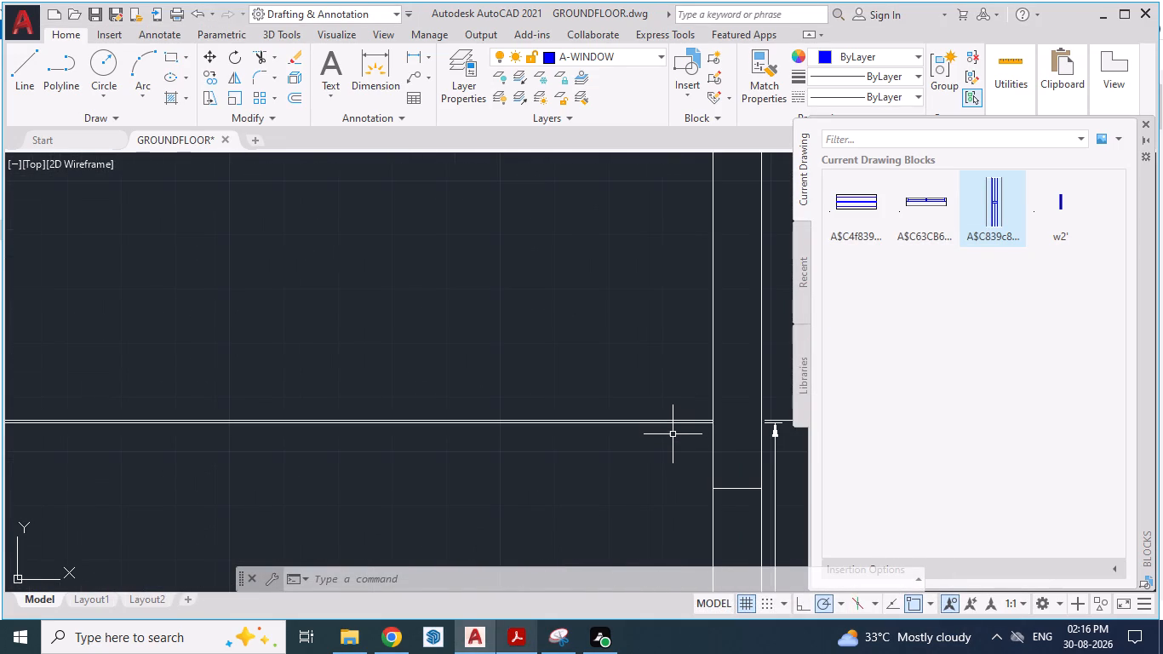
scroll(668, 431, up, 1)
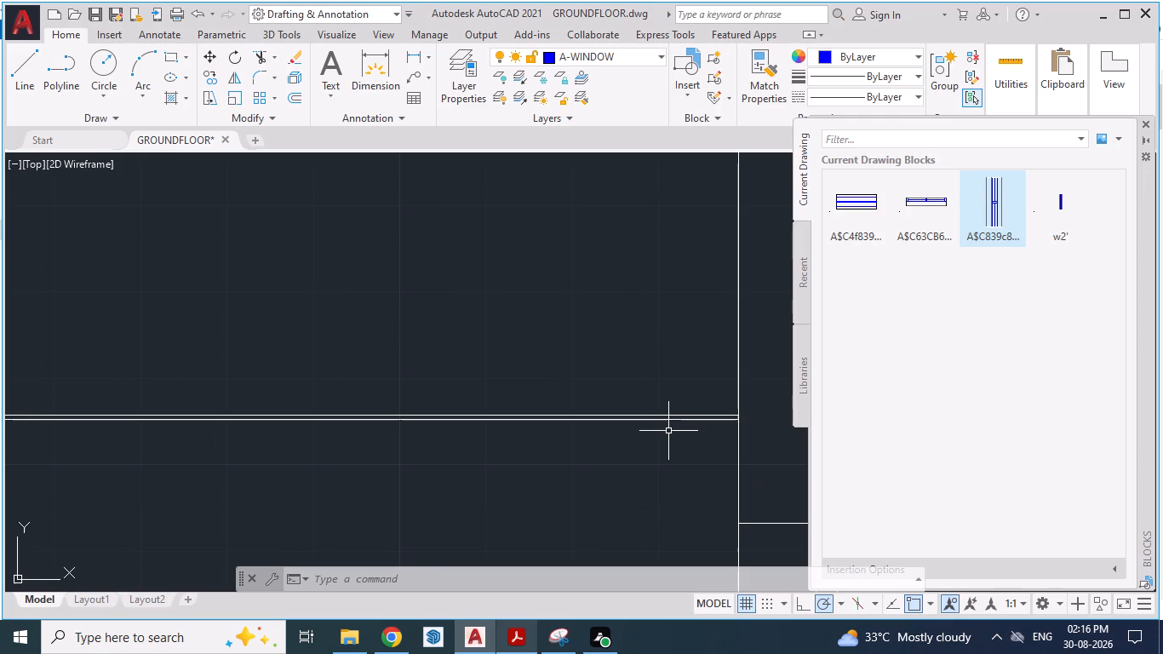
scroll(668, 431, down, 3)
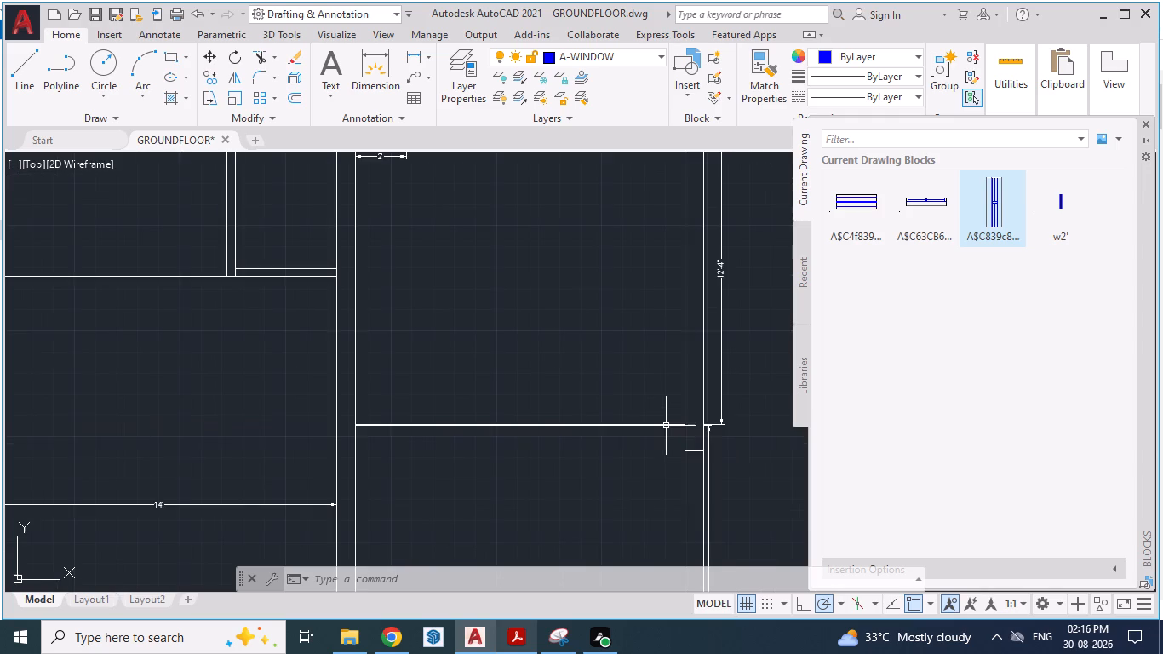
scroll(666, 426, down, 1)
click(526, 639)
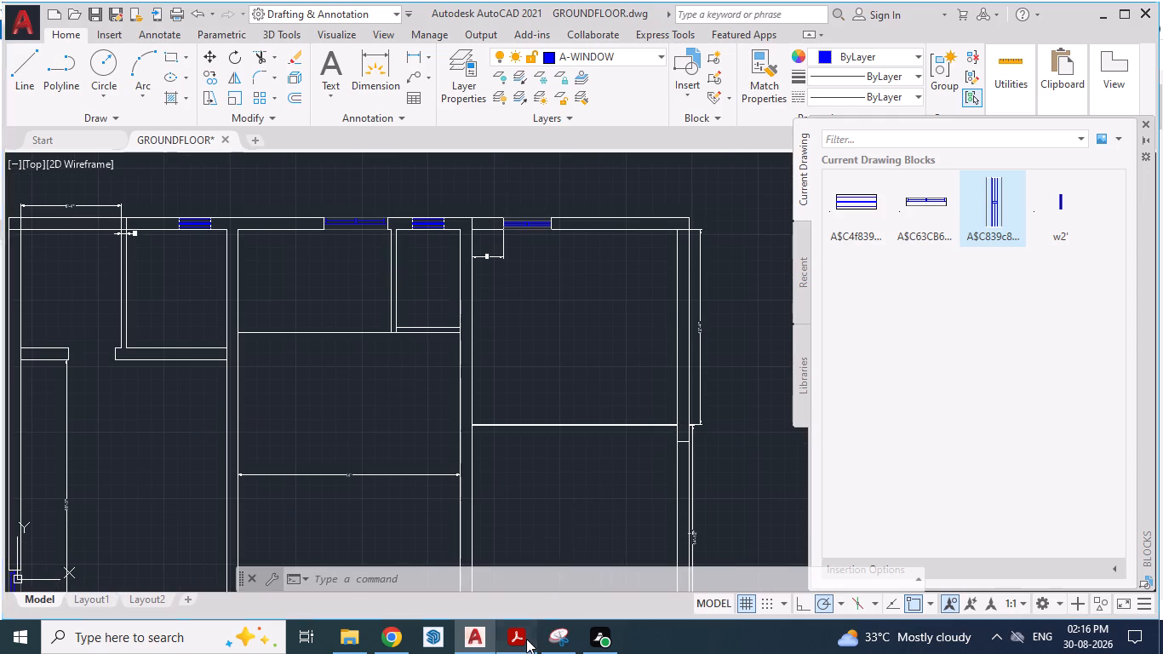
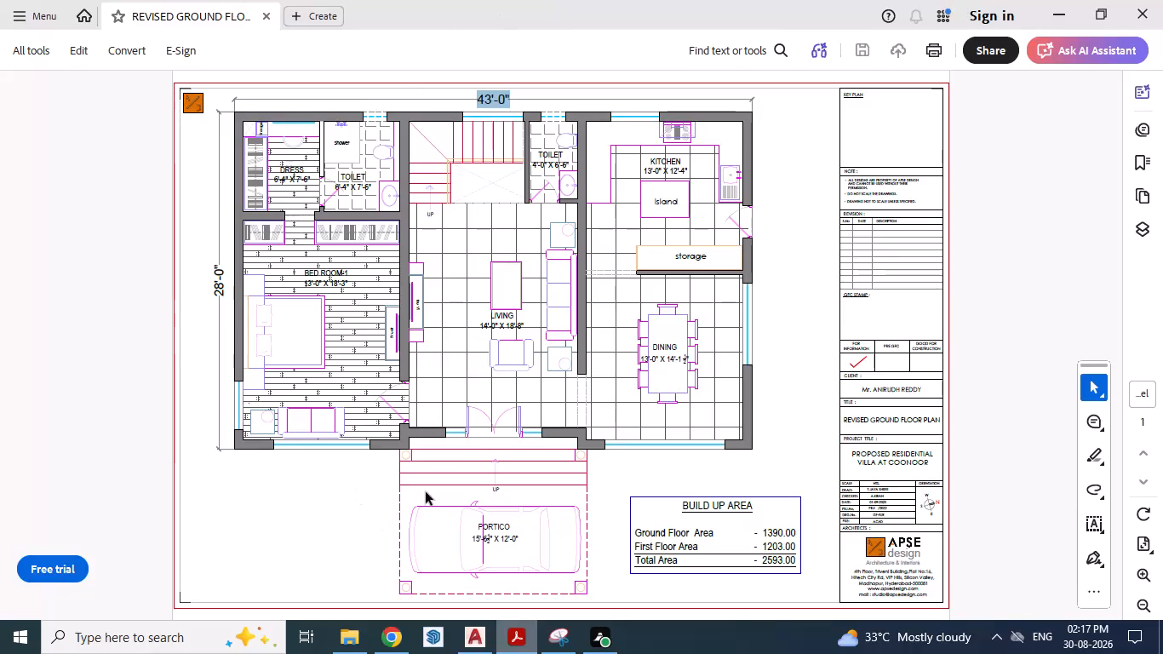
Switch from the reference PDF back to the GROUNDFLOOR drawing in AutoCAD.
click(510, 638)
scroll(560, 268, down, 2)
scroll(403, 454, up, 2)
scroll(642, 347, up, 1)
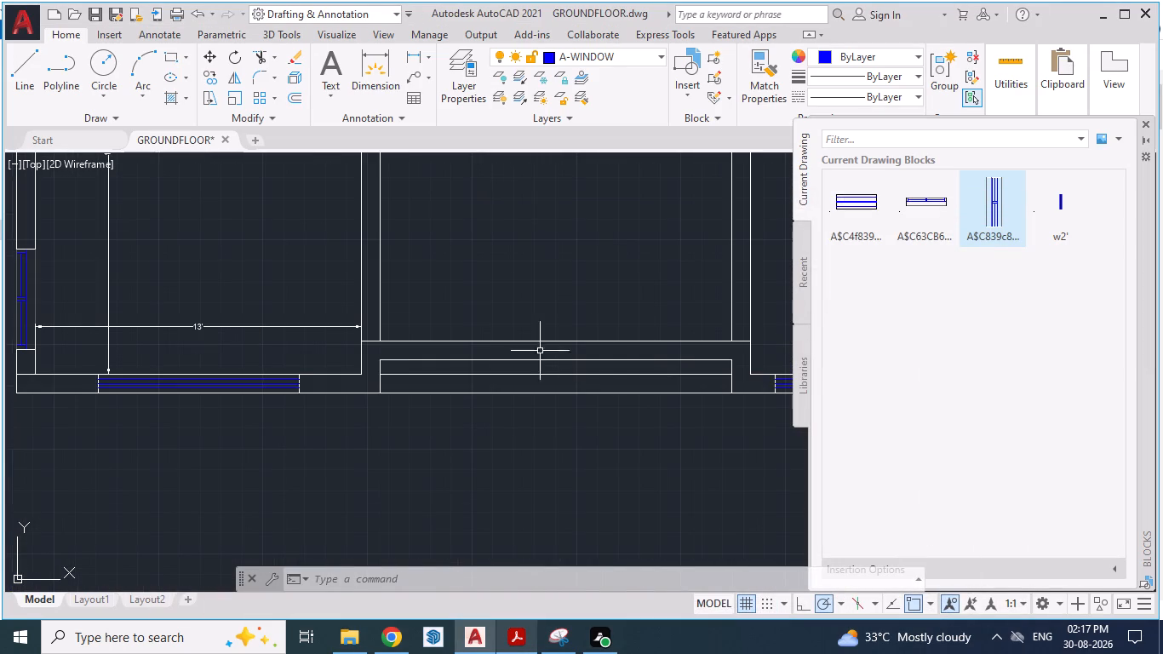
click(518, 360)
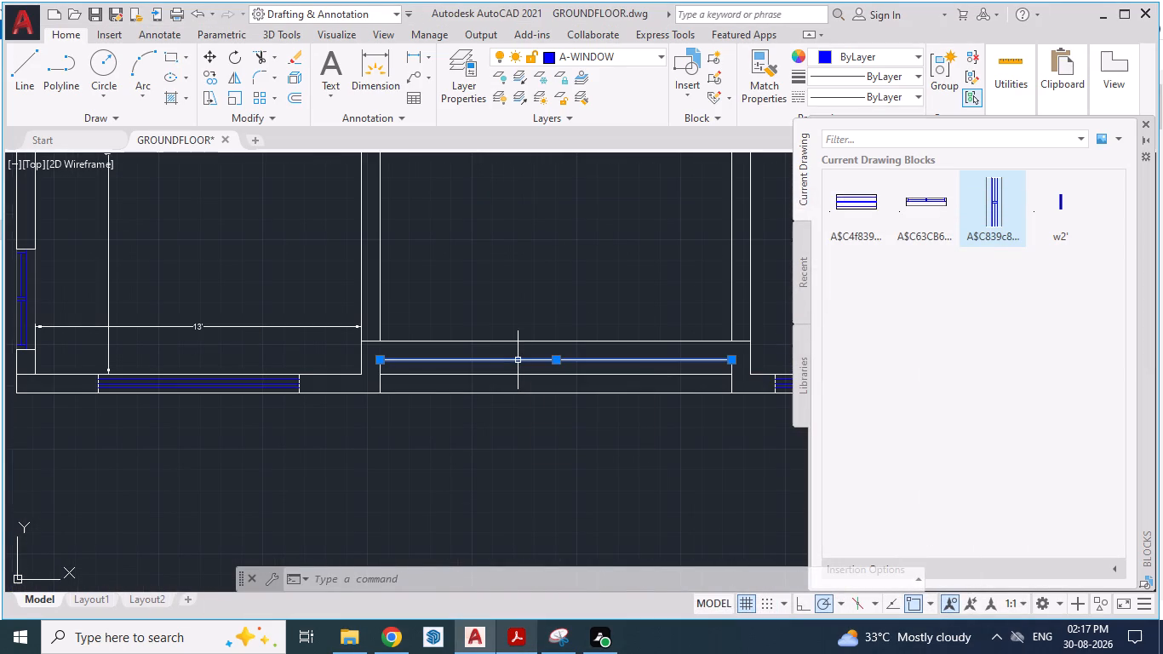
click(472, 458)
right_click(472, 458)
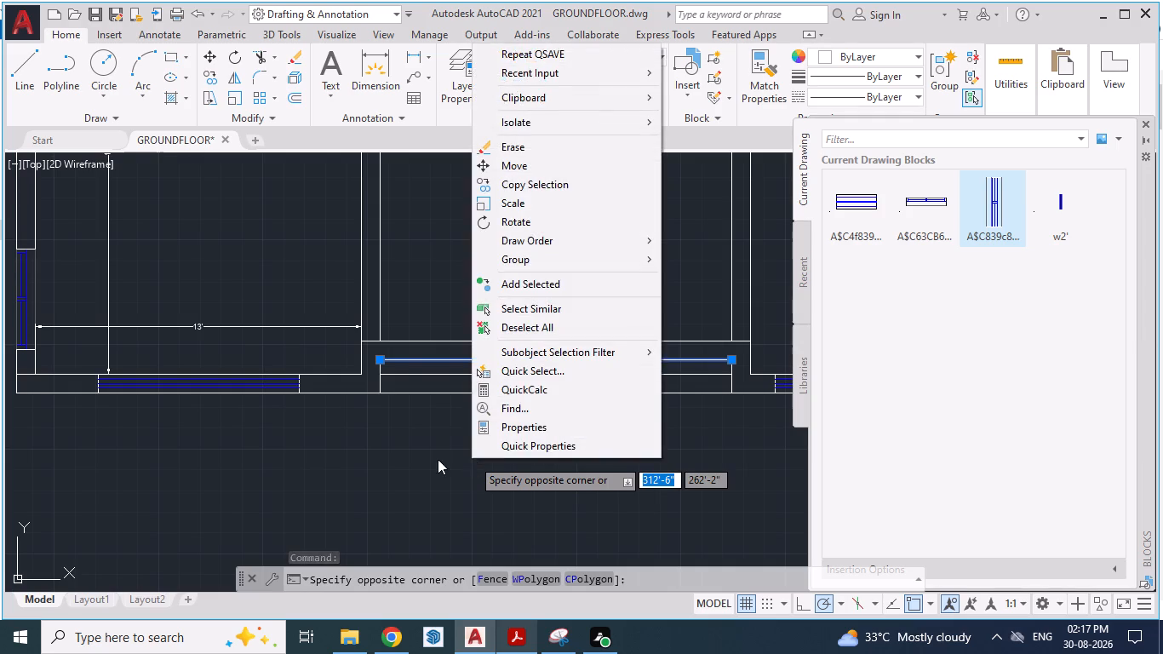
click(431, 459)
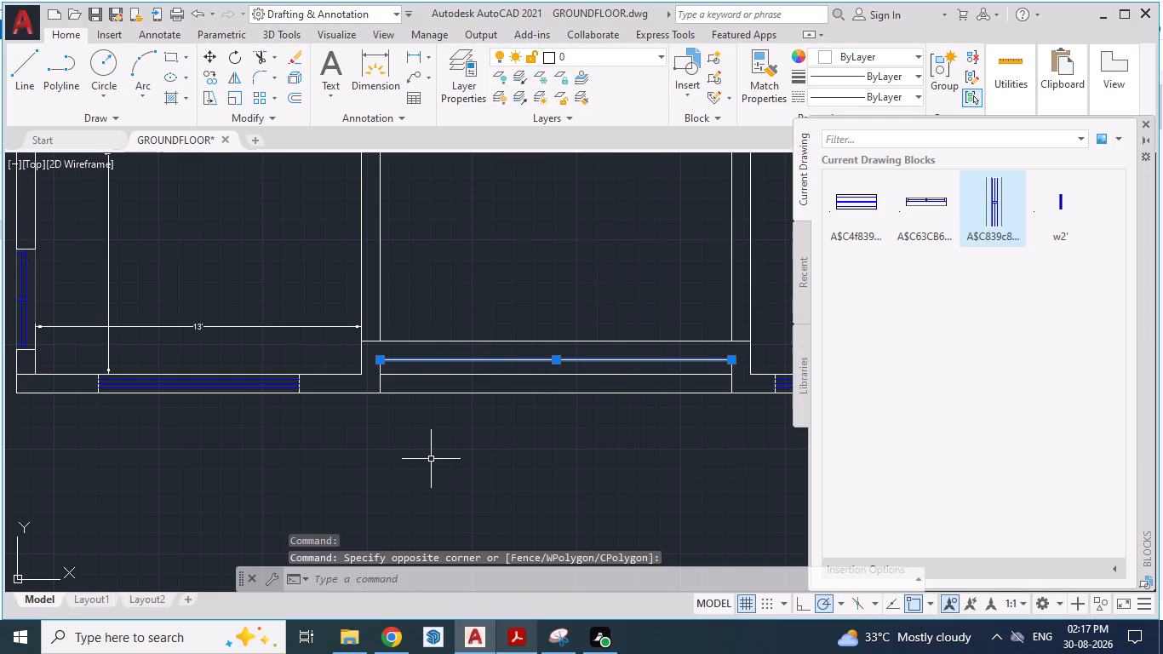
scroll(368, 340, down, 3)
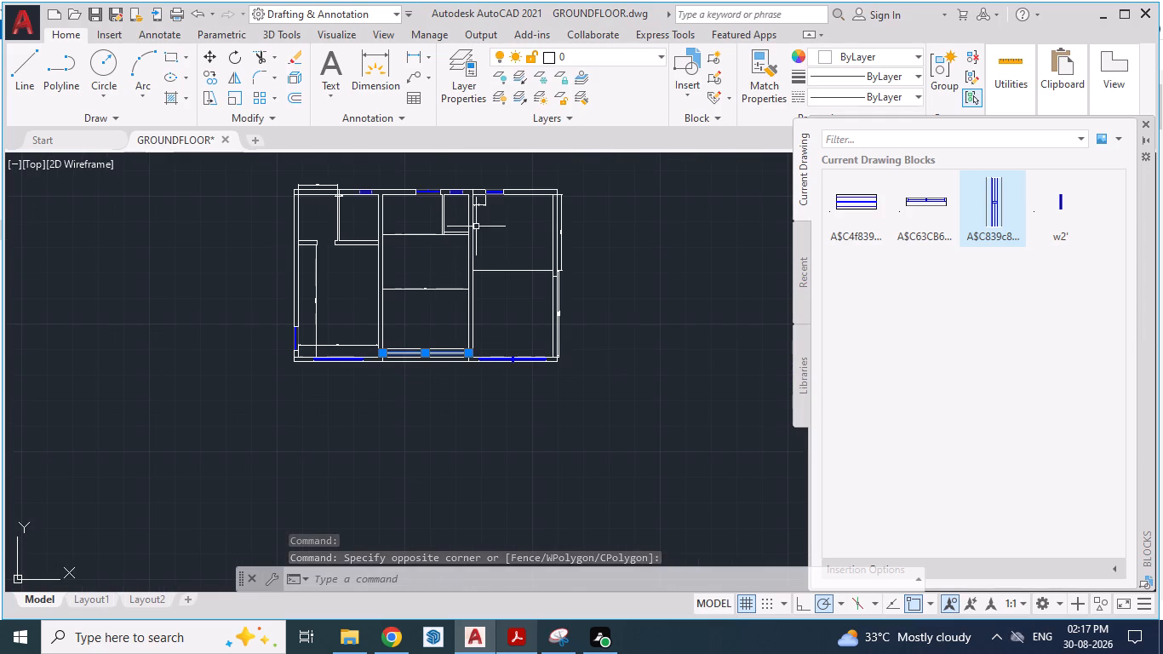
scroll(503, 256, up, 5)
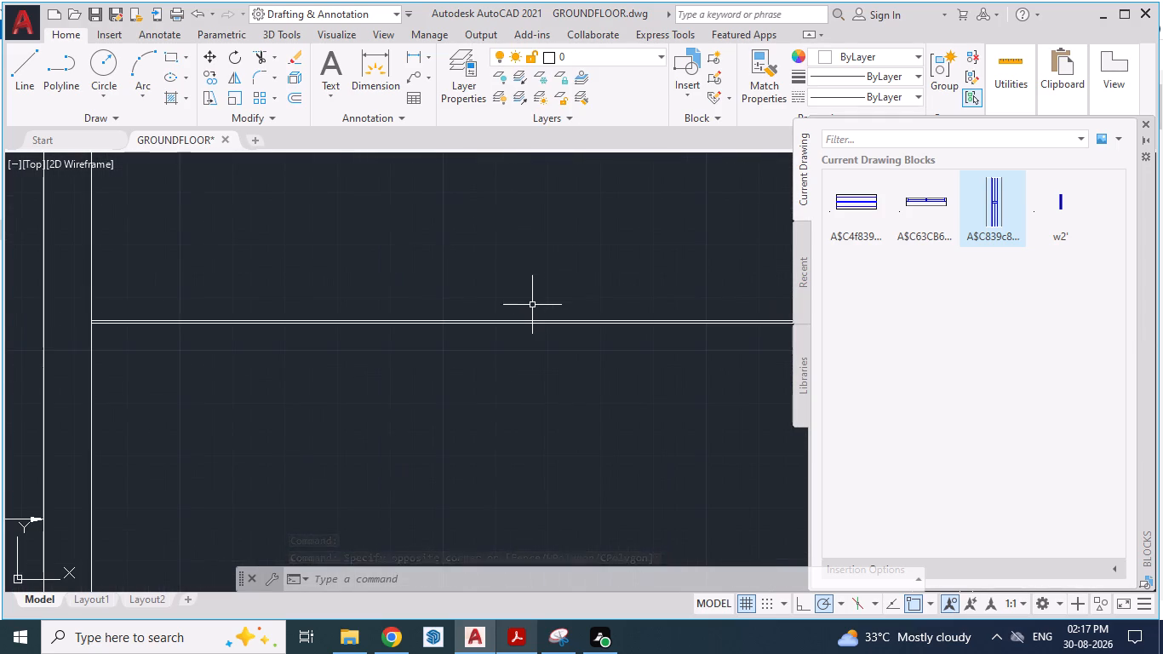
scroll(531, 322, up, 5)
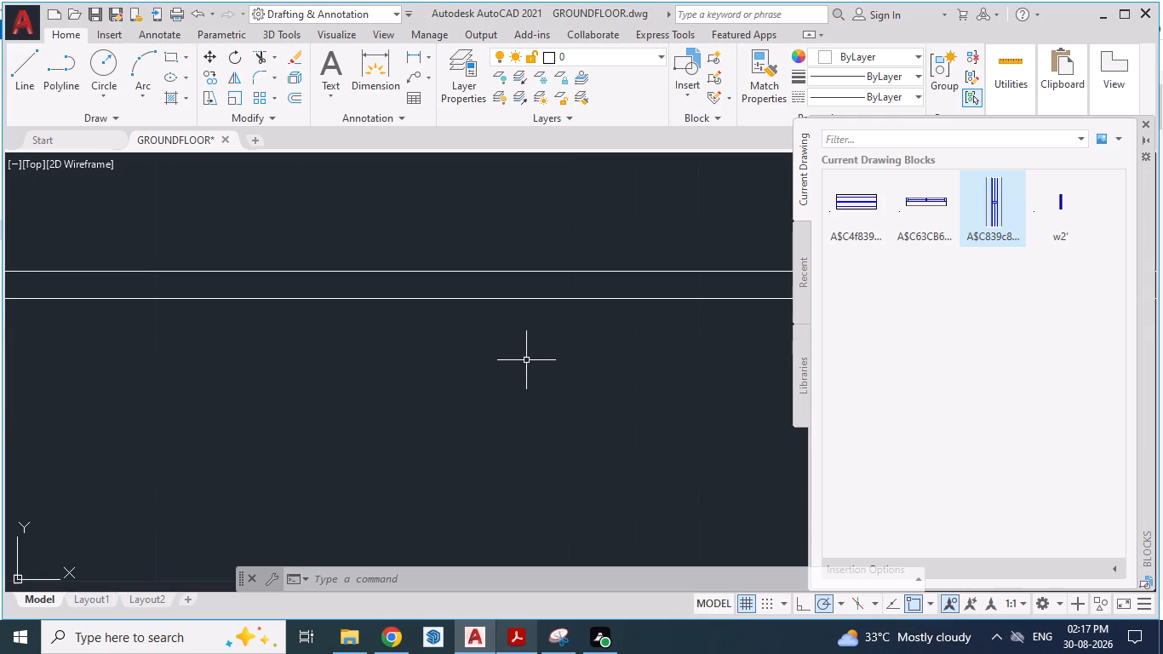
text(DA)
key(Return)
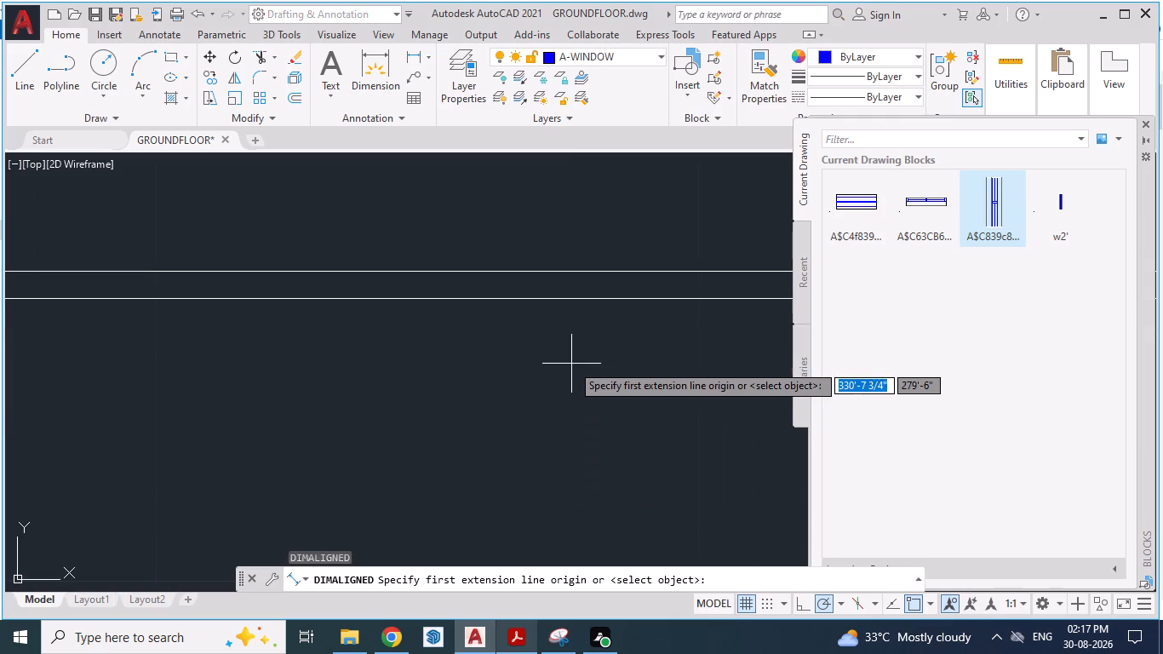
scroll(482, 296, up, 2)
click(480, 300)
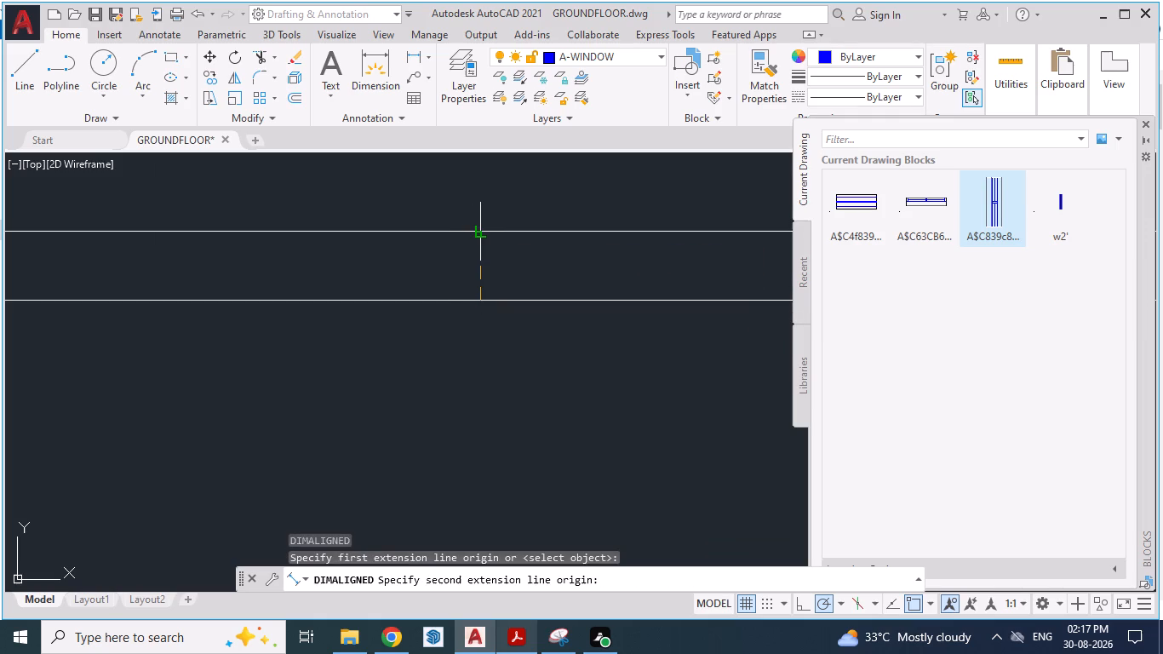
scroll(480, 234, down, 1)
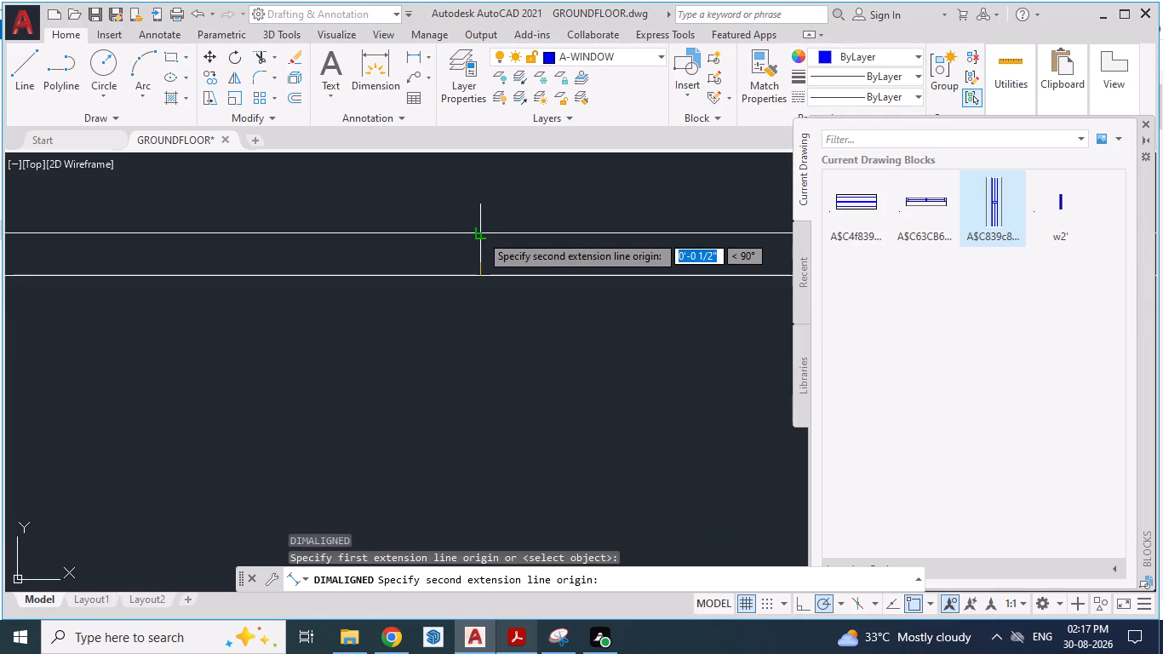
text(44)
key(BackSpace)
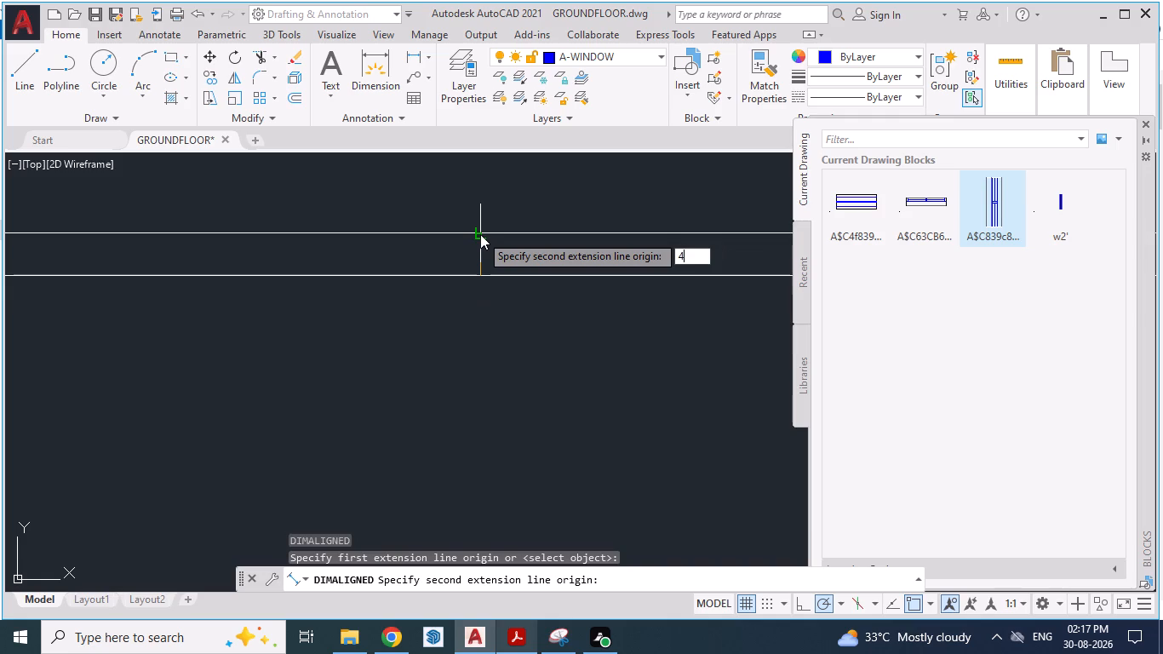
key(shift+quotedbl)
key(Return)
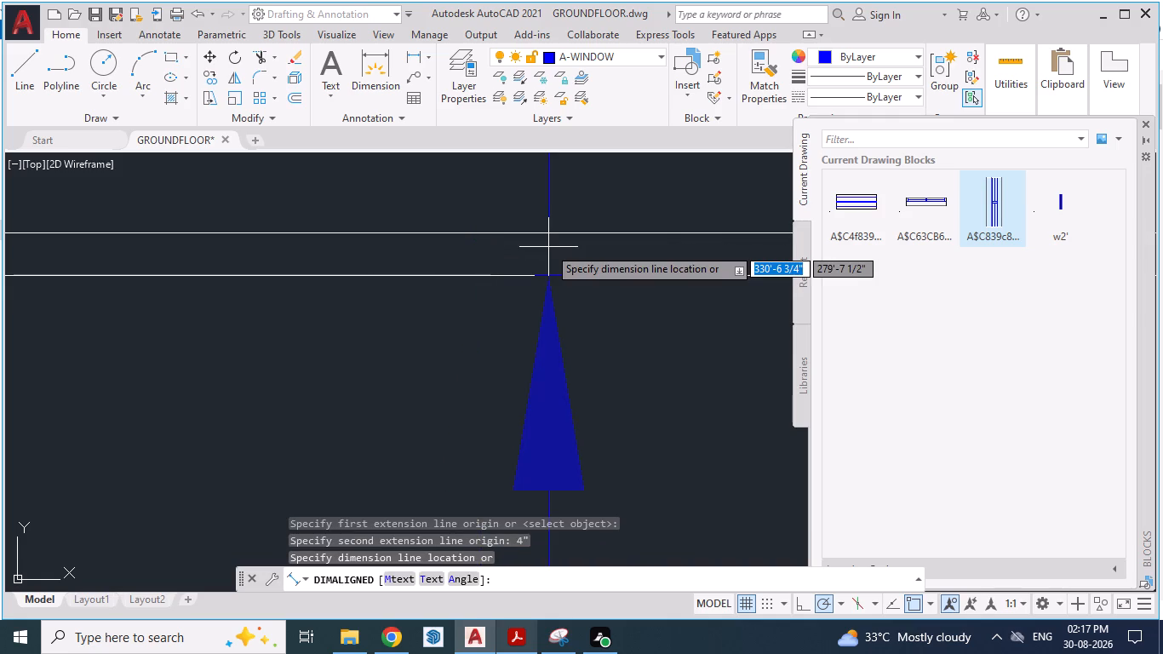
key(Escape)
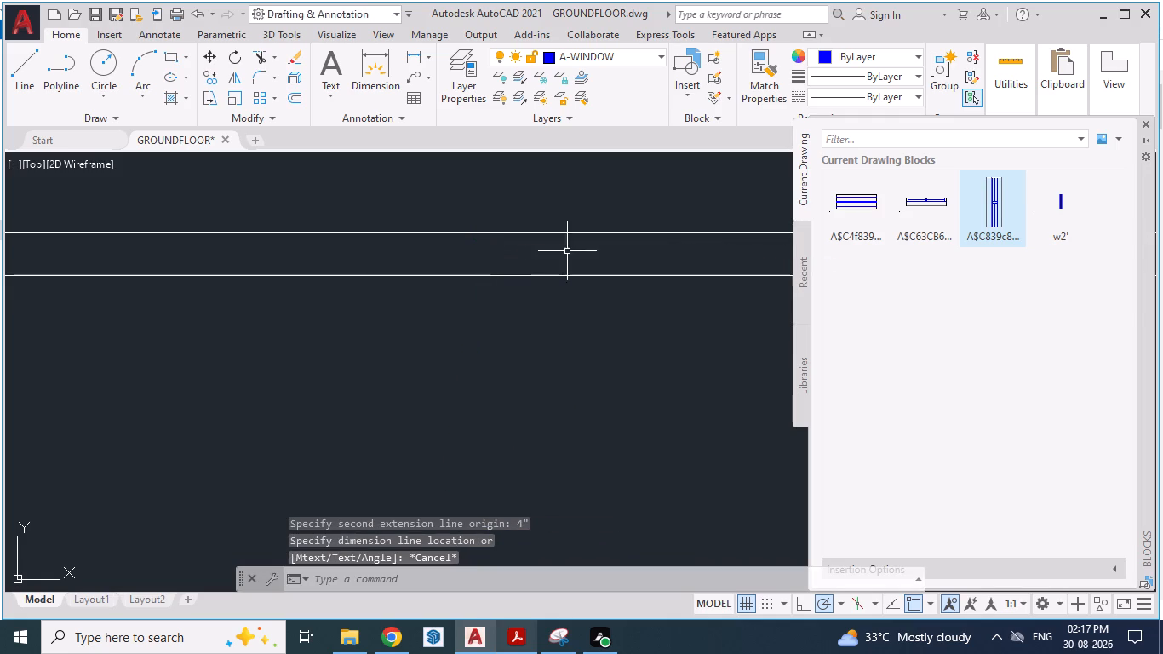
Offset the lower of the two closely spaced kitchen-dining partition lines by 4" toward the kitchen.
scroll(567, 251, down, 1)
scroll(465, 307, down, 2)
scroll(450, 295, up, 2)
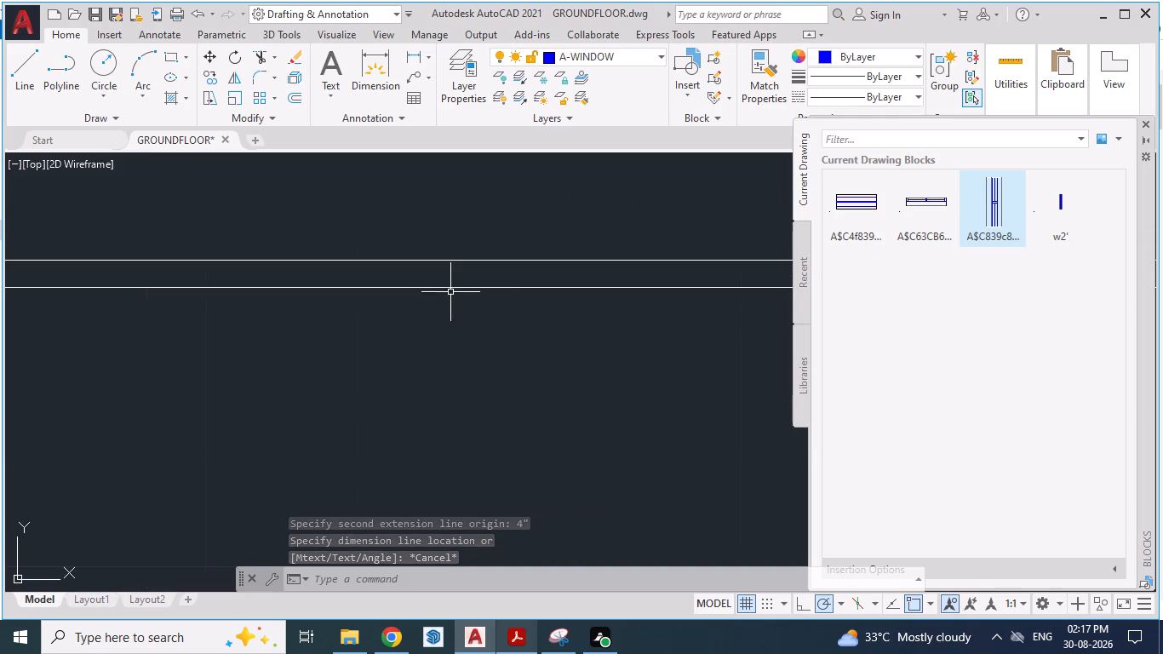
click(450, 288)
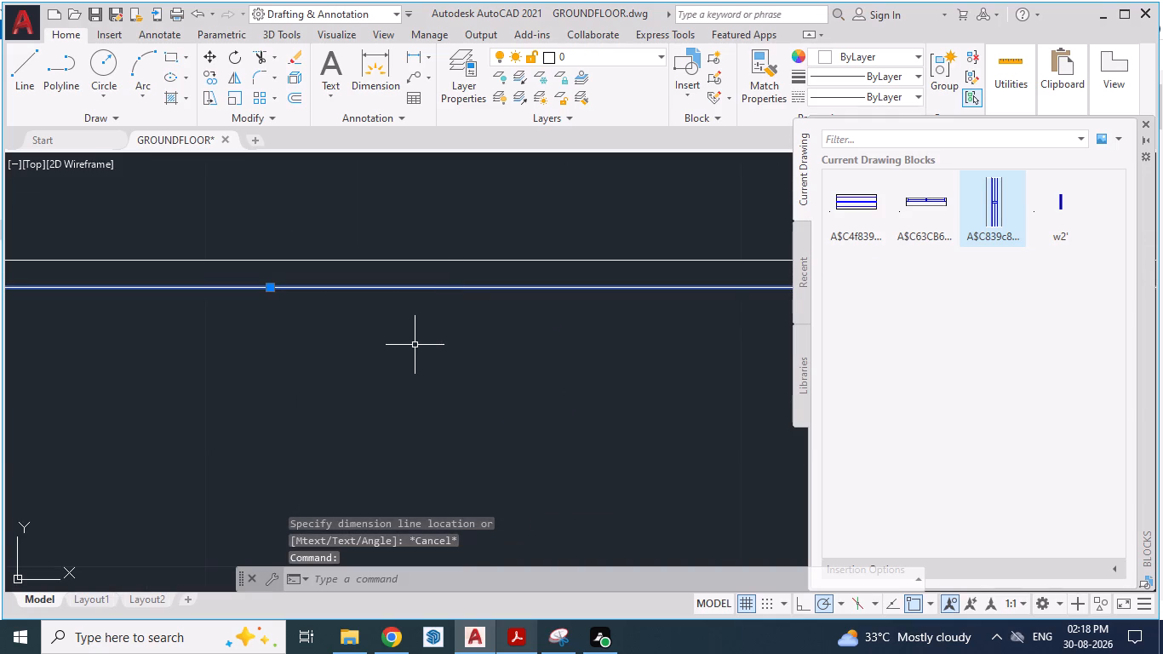
key(o)
key(Return)
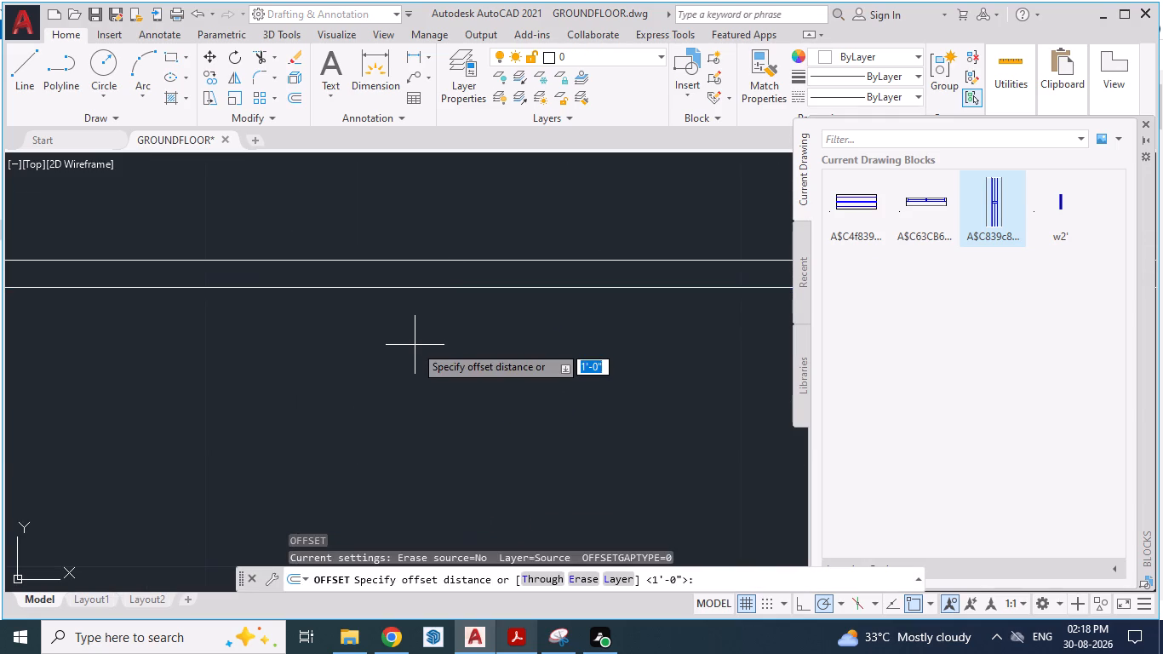
key(4)
key(shift+quotedbl)
key(Return)
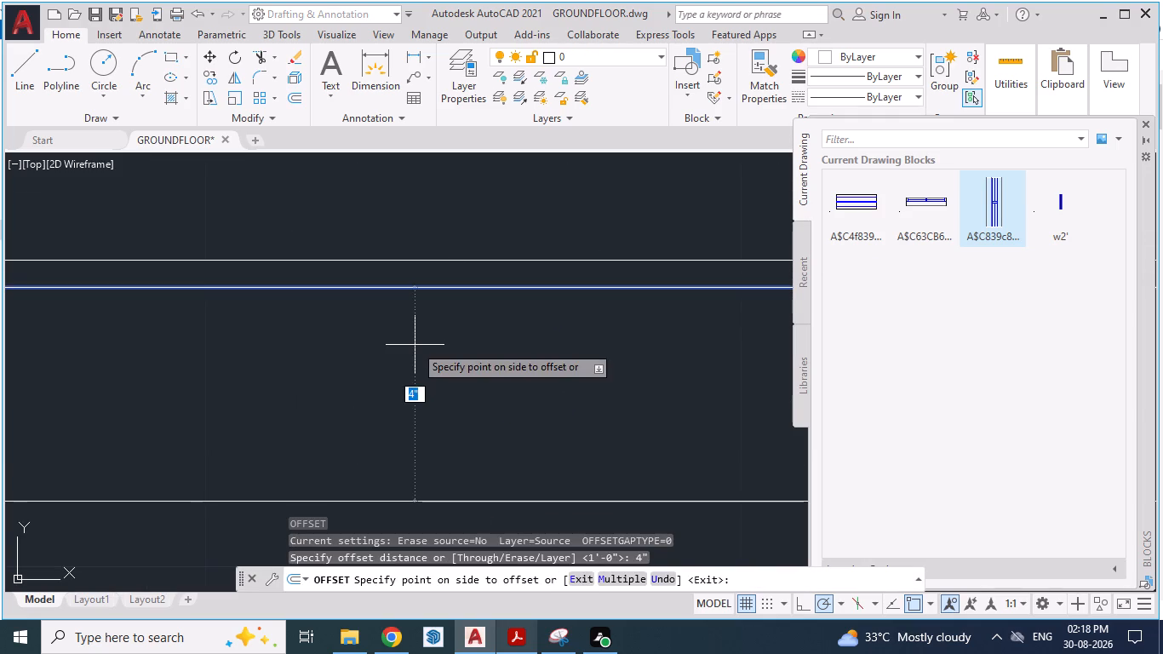
click(497, 245)
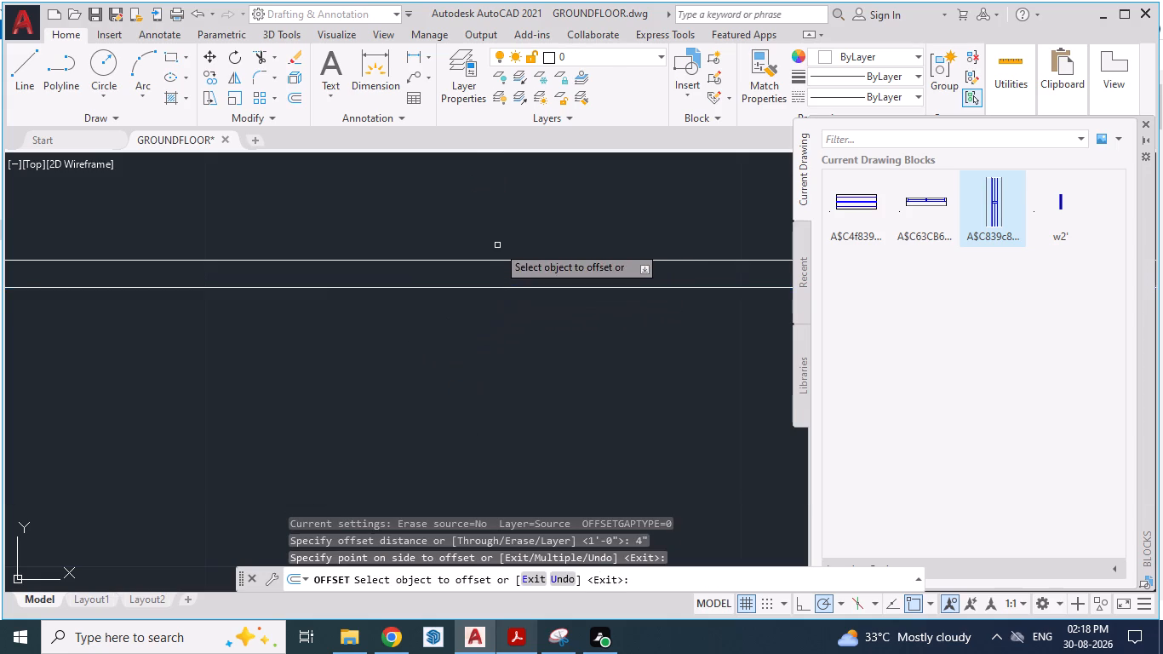
Examine the offset kitchen-dining partition lines up close and in relation to the whole floor plan.
scroll(493, 261, down, 5)
scroll(471, 344, down, 4)
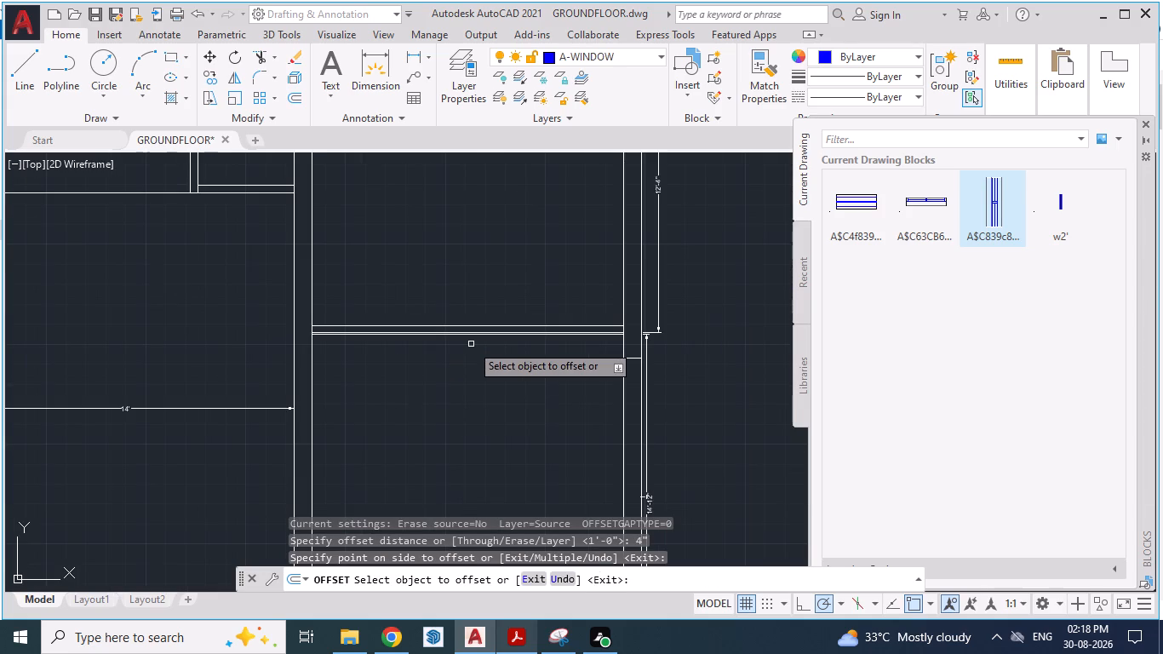
scroll(468, 375, up, 1)
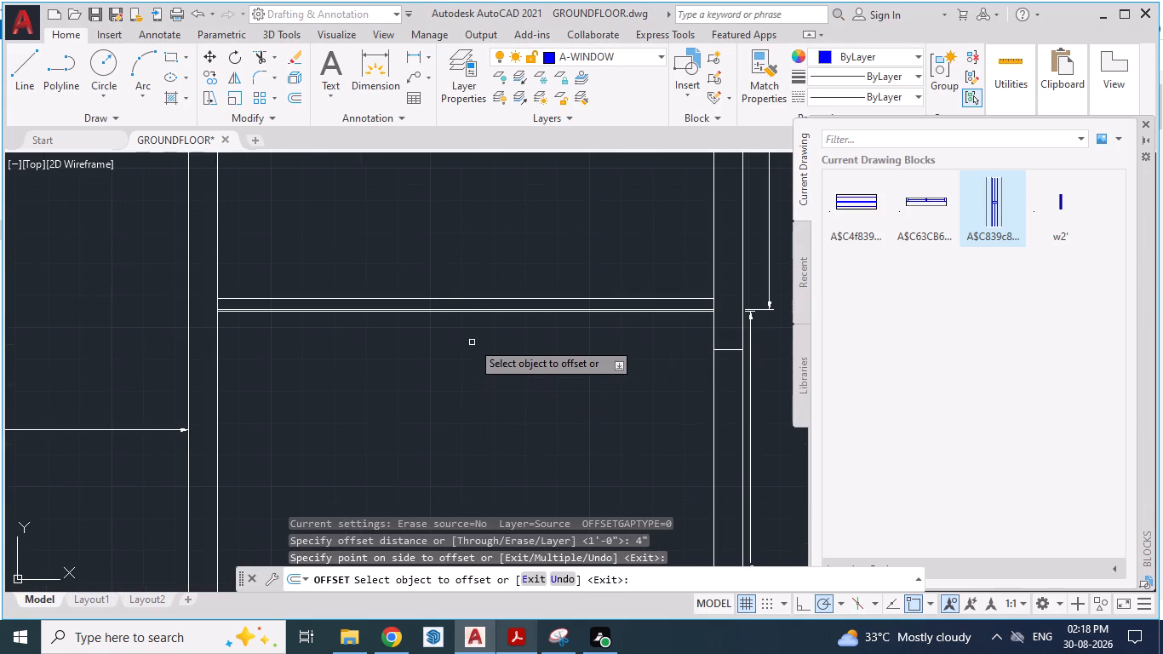
scroll(487, 306, up, 2)
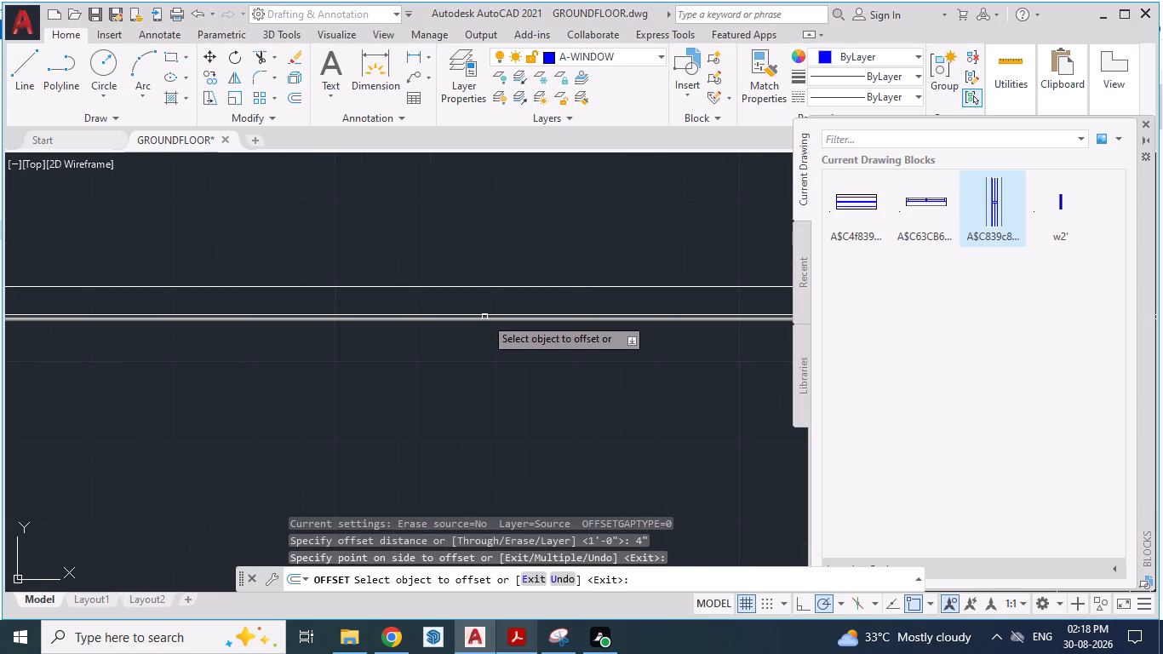
scroll(522, 320, down, 4)
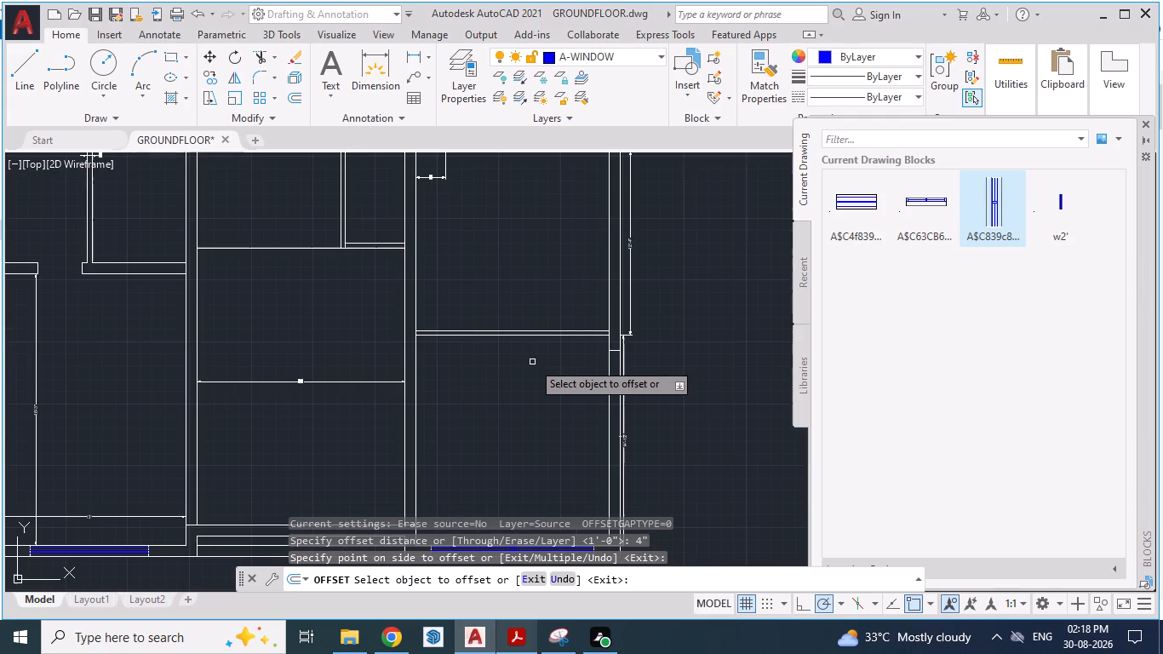
scroll(532, 362, down, 1)
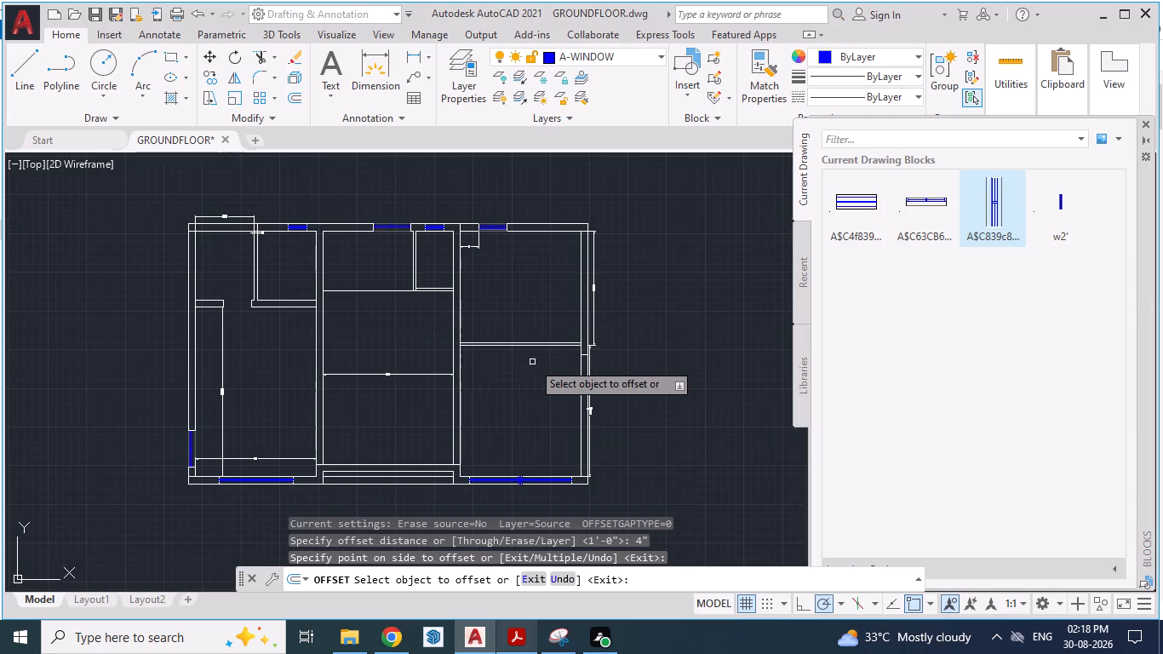
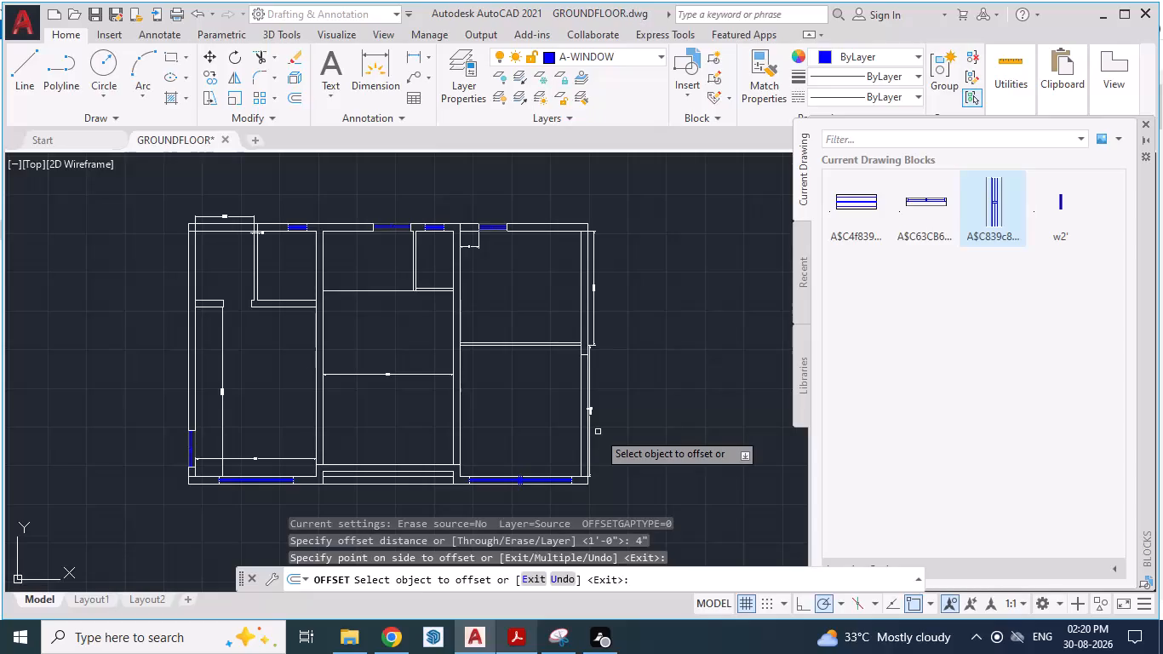
Check the dining room in the reference PDF, and copy the window in the bedroom's bottom wall without its adjoining wall lines.
scroll(598, 432, up, 1)
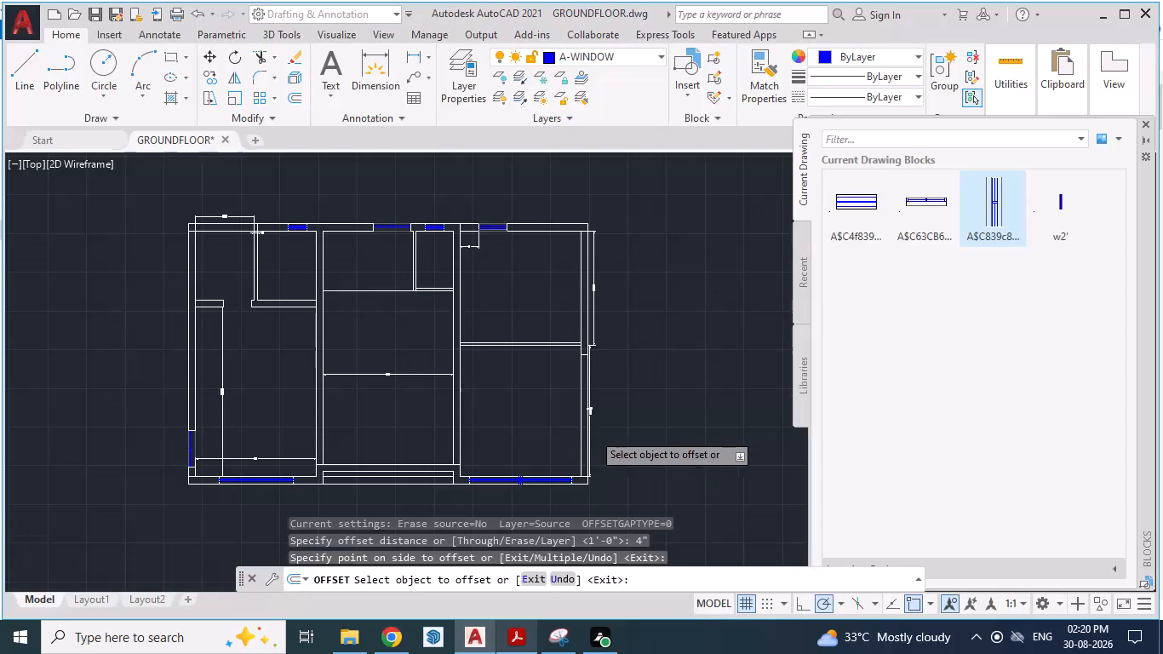
scroll(587, 433, up, 1)
key(alt+Tab)
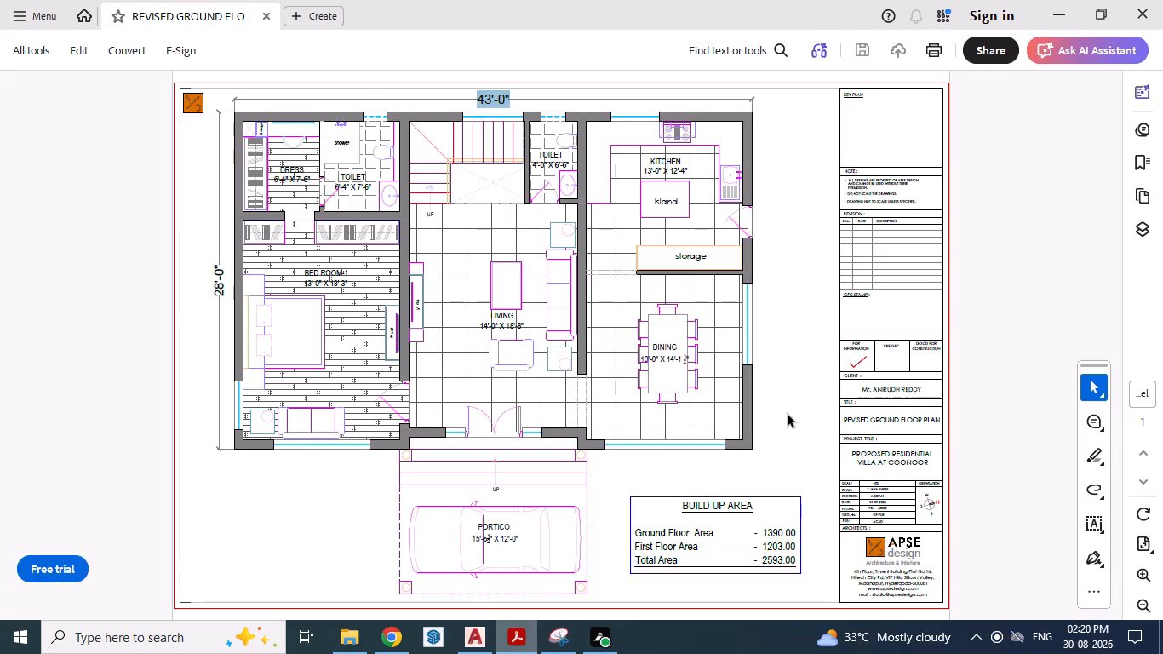
key(alt+Tab)
scroll(609, 293, down, 1)
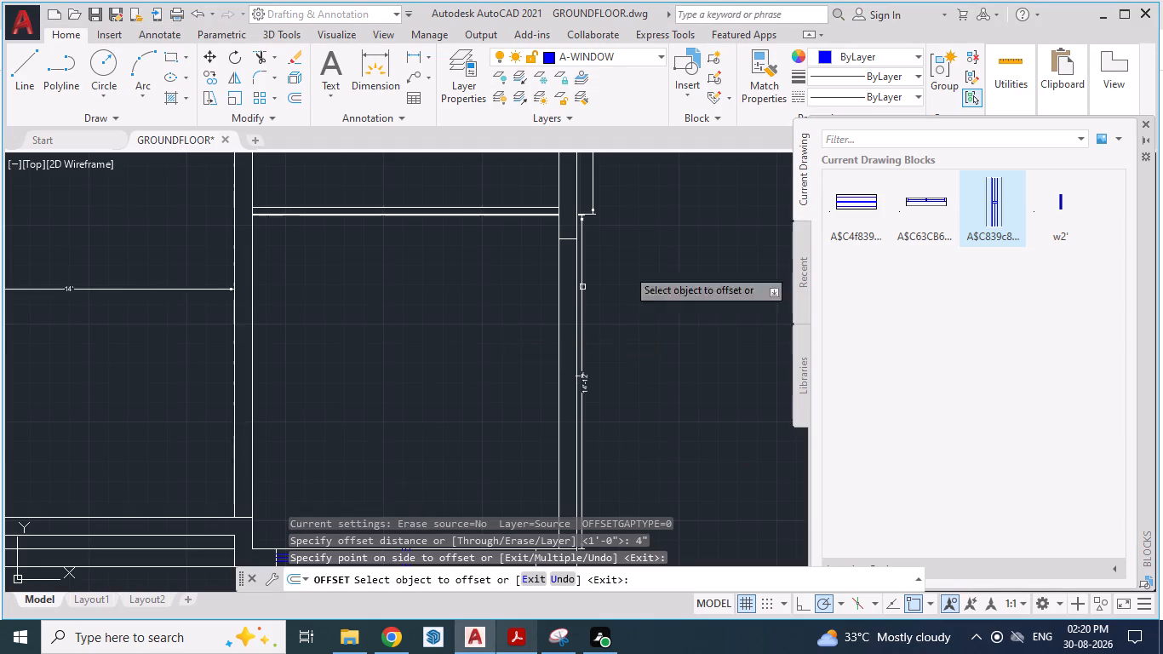
scroll(627, 268, down, 1)
scroll(253, 397, up, 3)
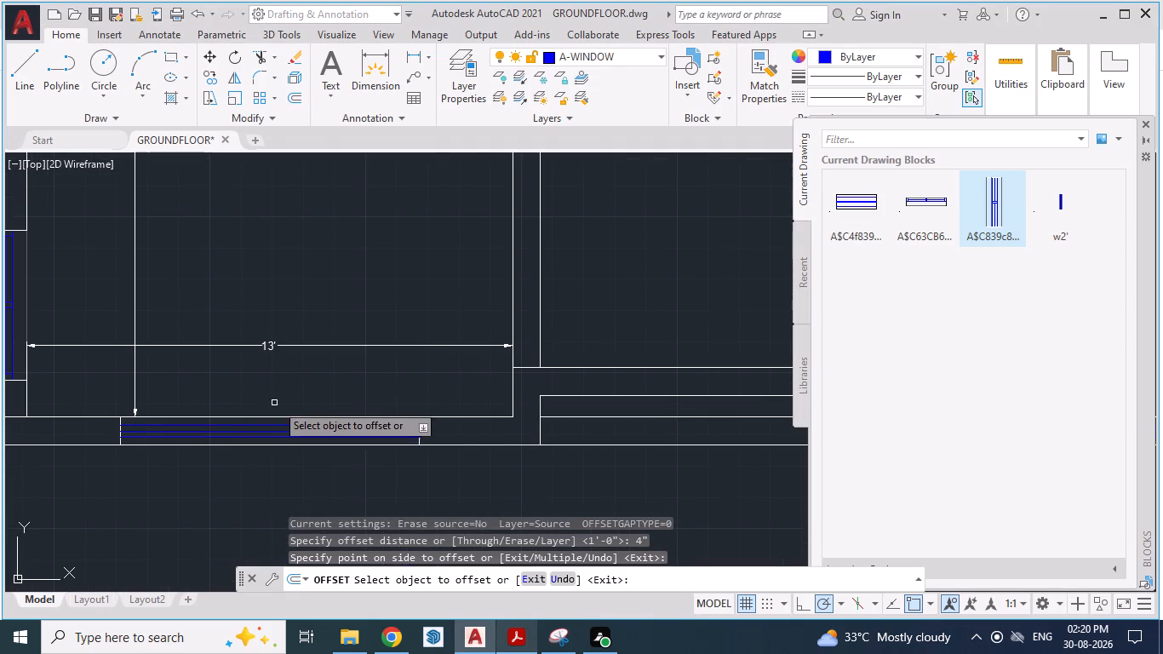
key(Escape)
click(309, 402)
click(271, 454)
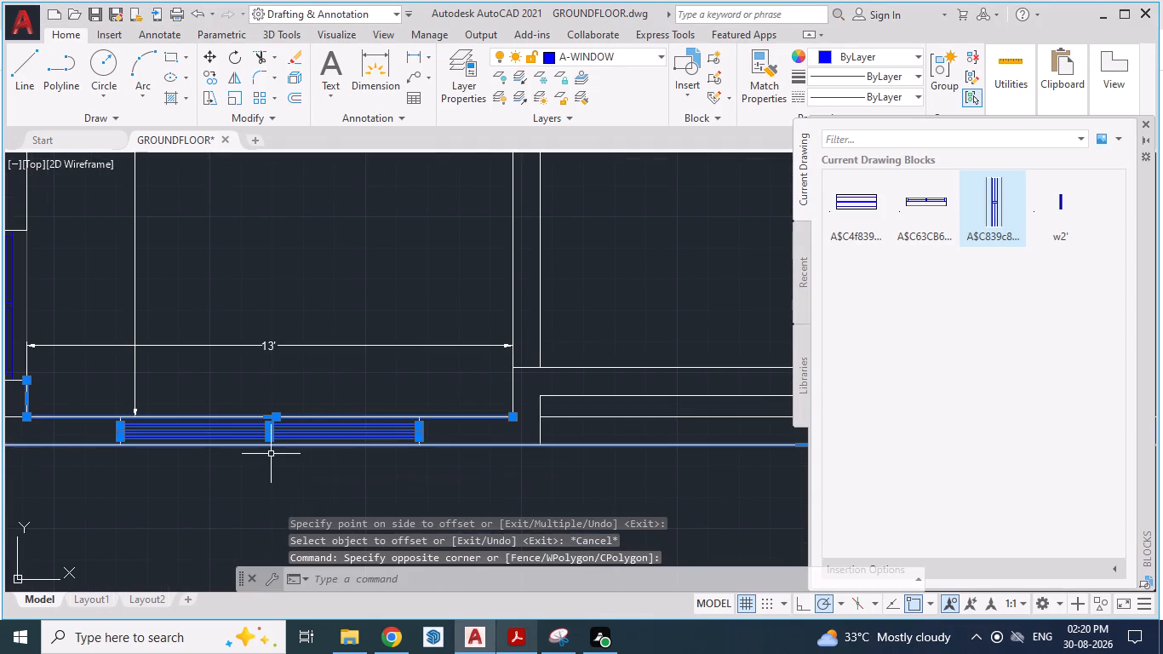
shift+click(86, 393)
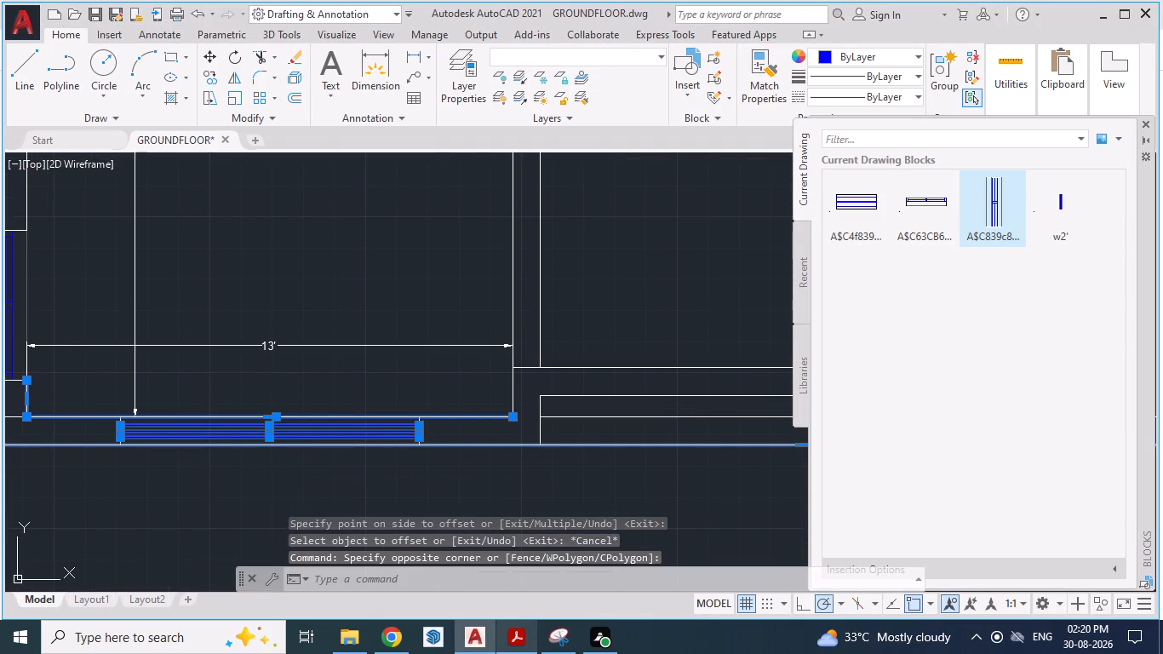
shift+click(74, 479)
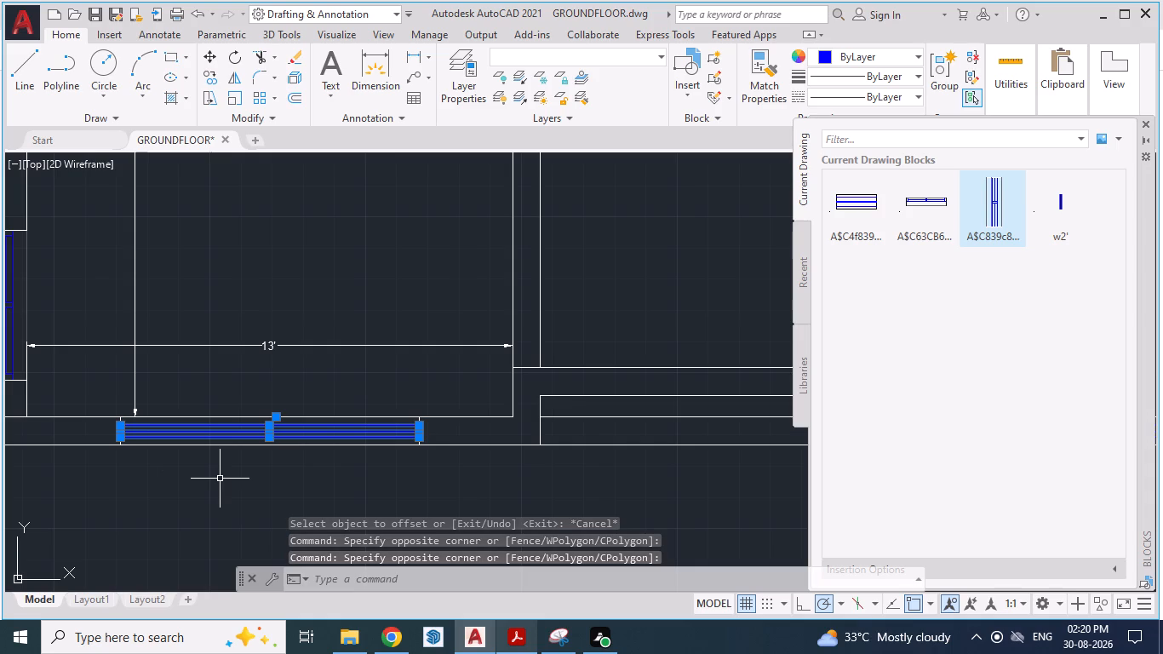
key(ctrl+c)
Paste the copied window as a block in the dining room, across its right wall just below the existing jamb line.
key(ctrl+shift+v)
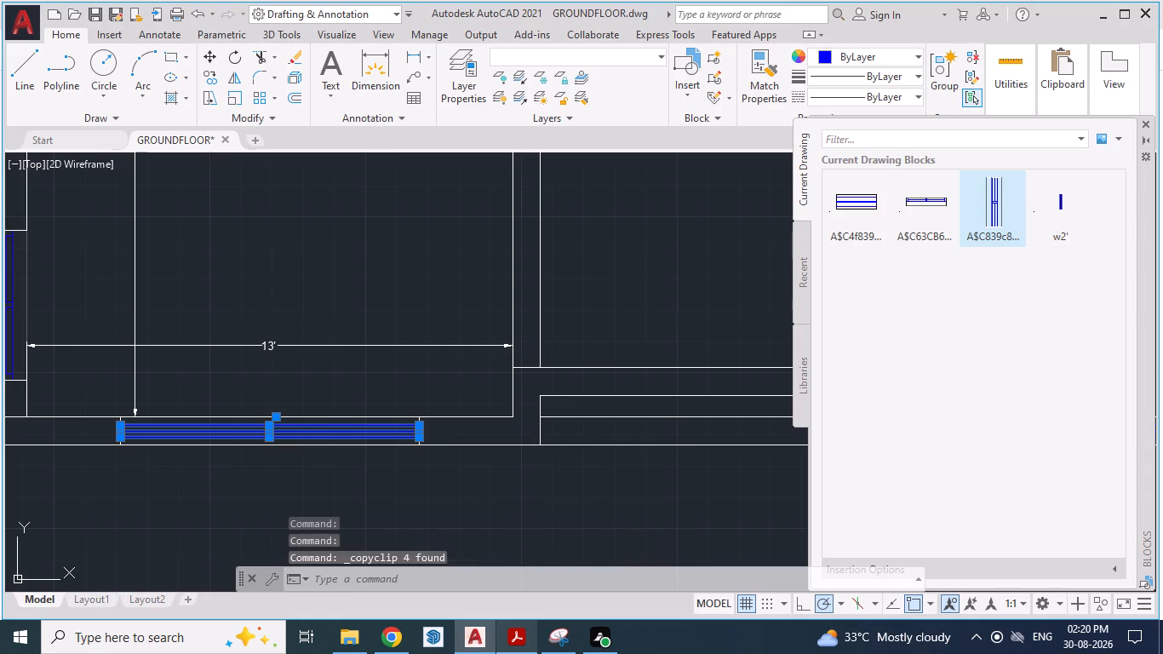
scroll(158, 567, down, 2)
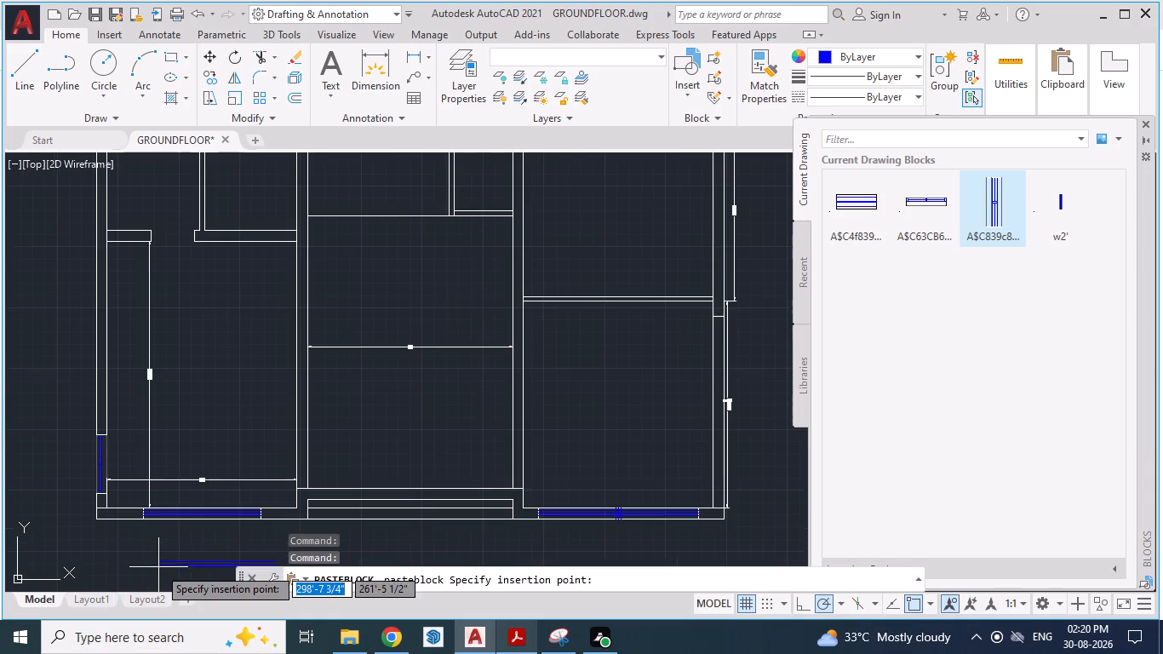
scroll(348, 467, down, 1)
scroll(565, 403, up, 2)
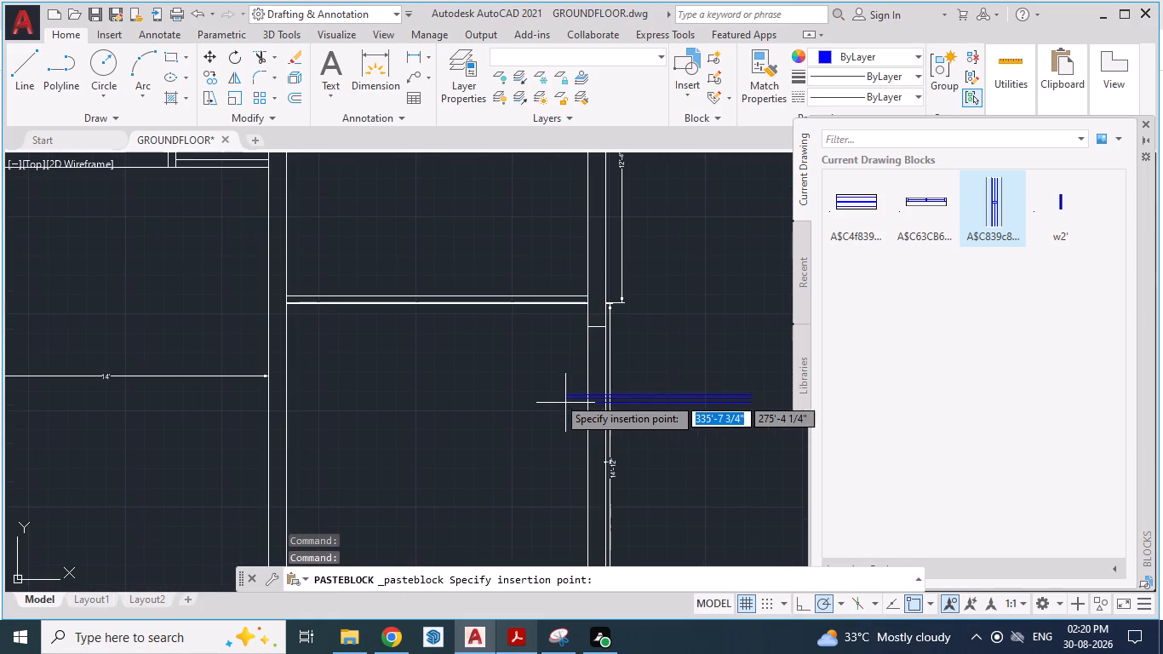
scroll(514, 368, up, 1)
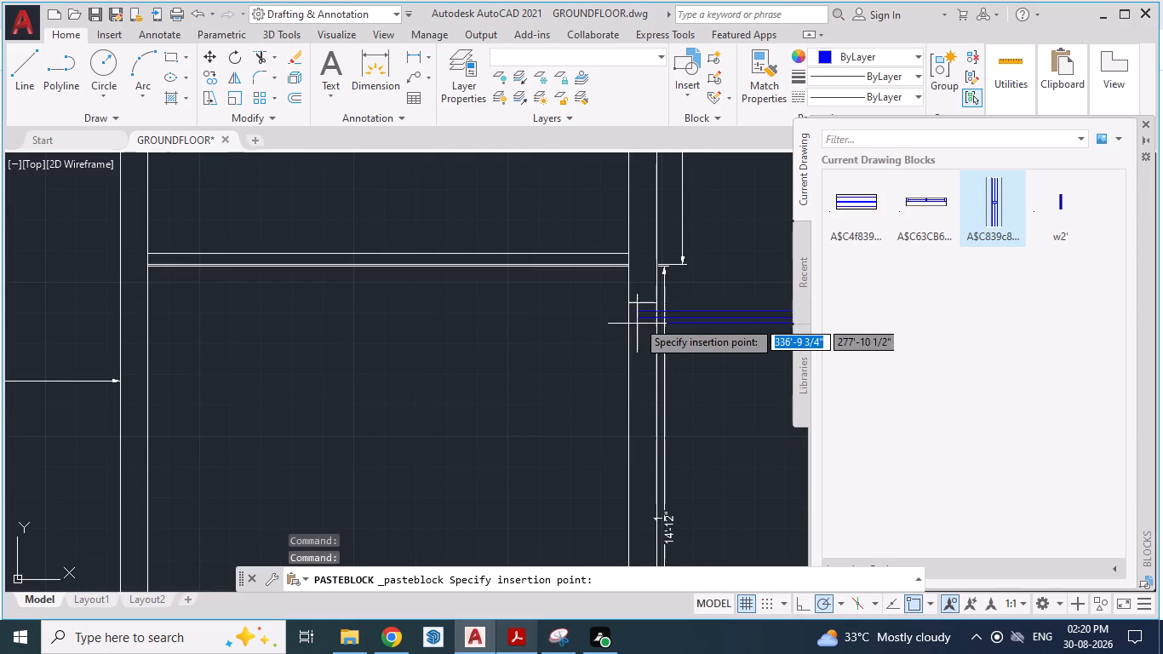
click(459, 361)
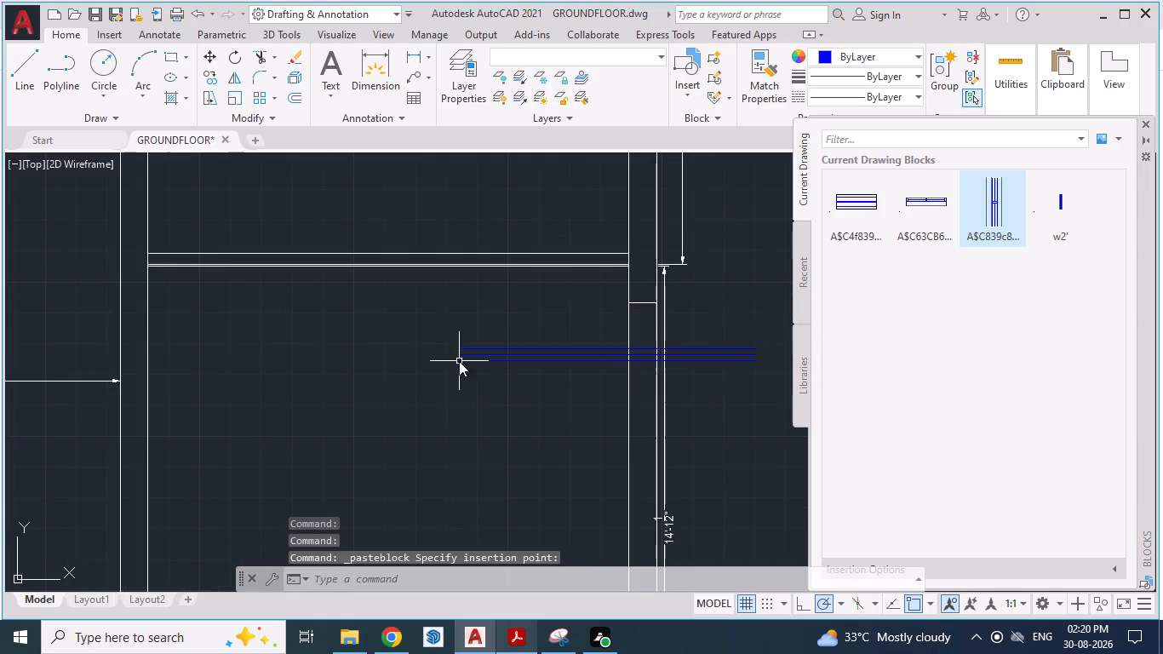
key(Escape)
key(Escape)
Rotate the pasted window block by 90 degrees.
click(489, 363)
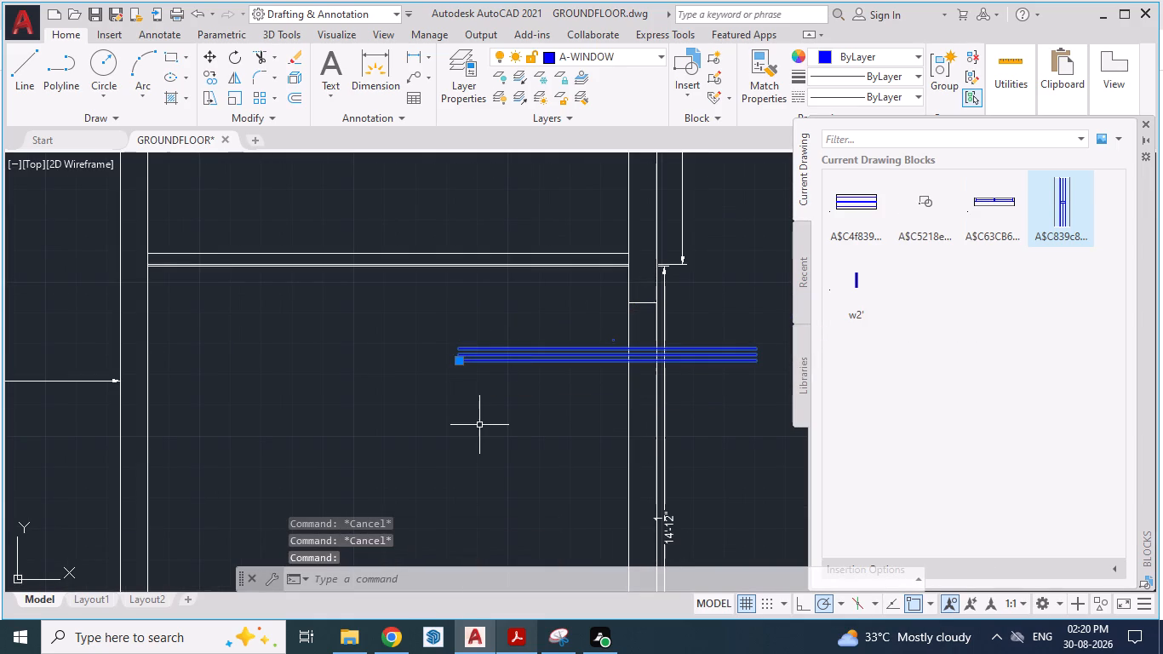
text(RO)
key(Return)
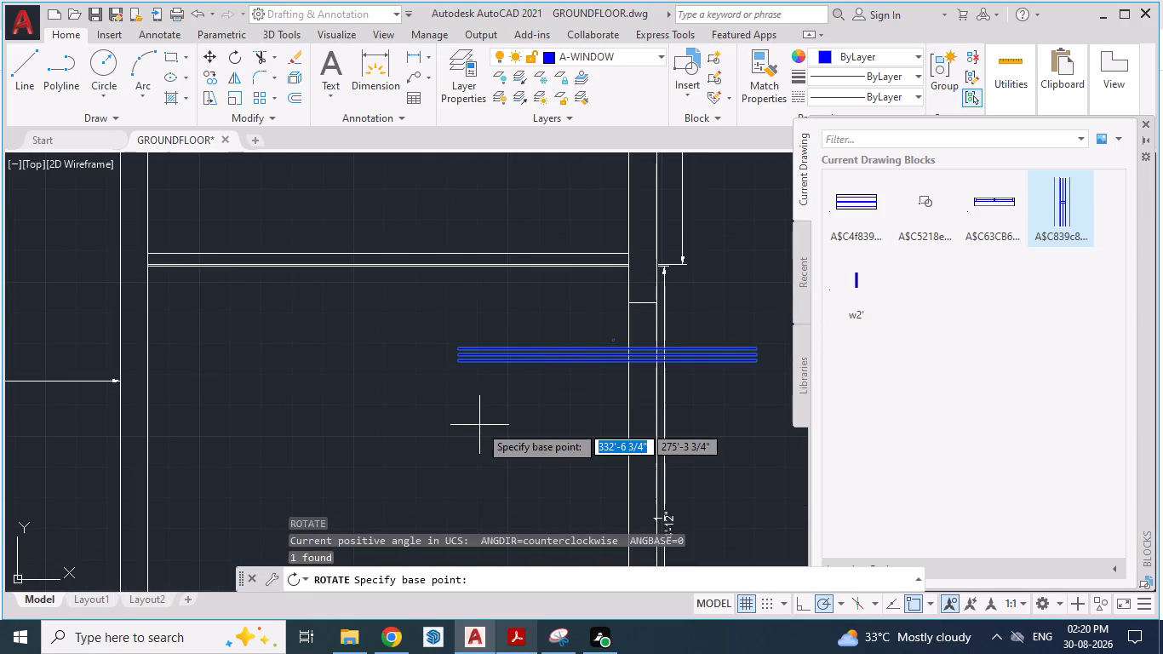
click(481, 351)
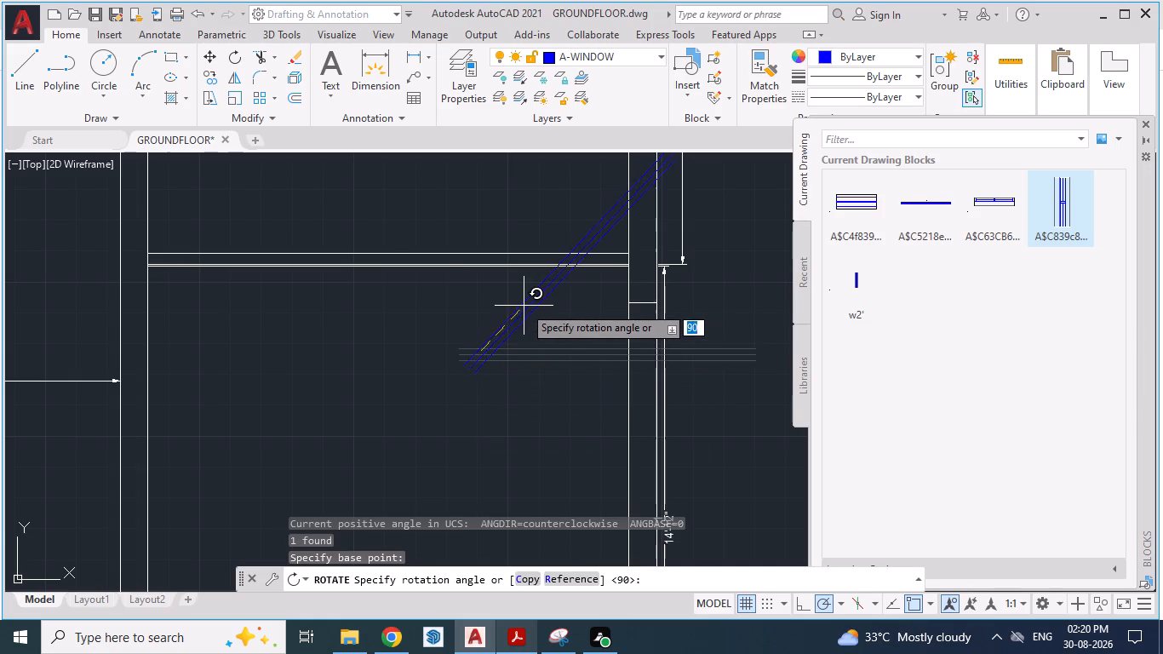
text(90)
key(Return)
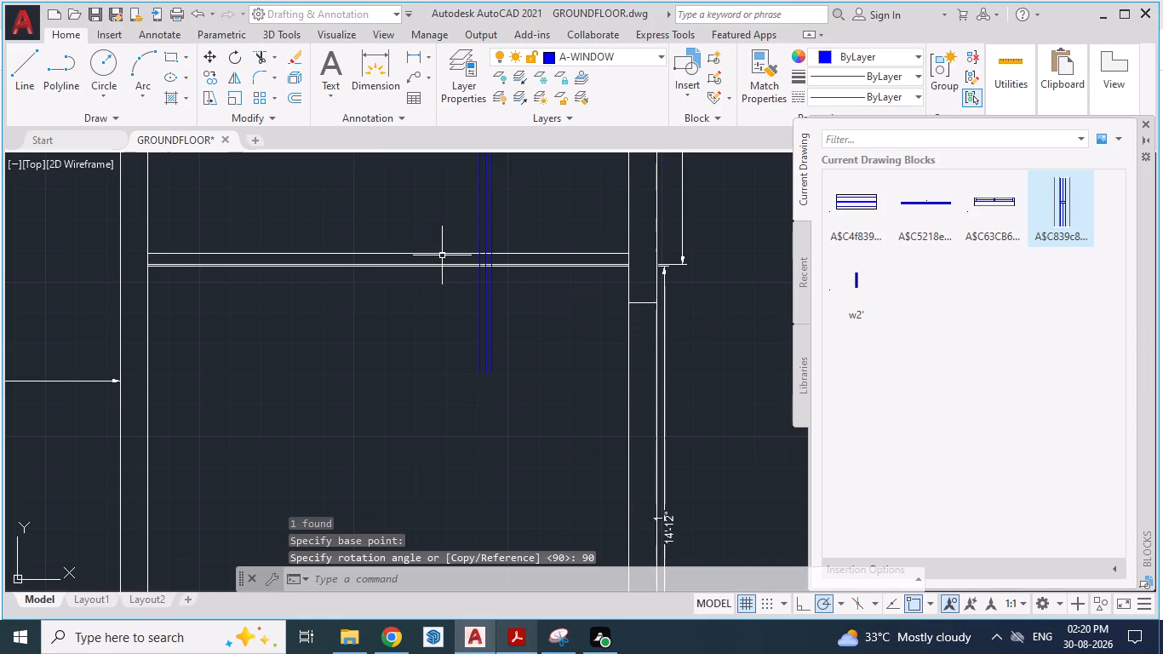
Move the rotated window block into the dining room's right wall so its top end meets the existing jamb line.
scroll(500, 456, down, 1)
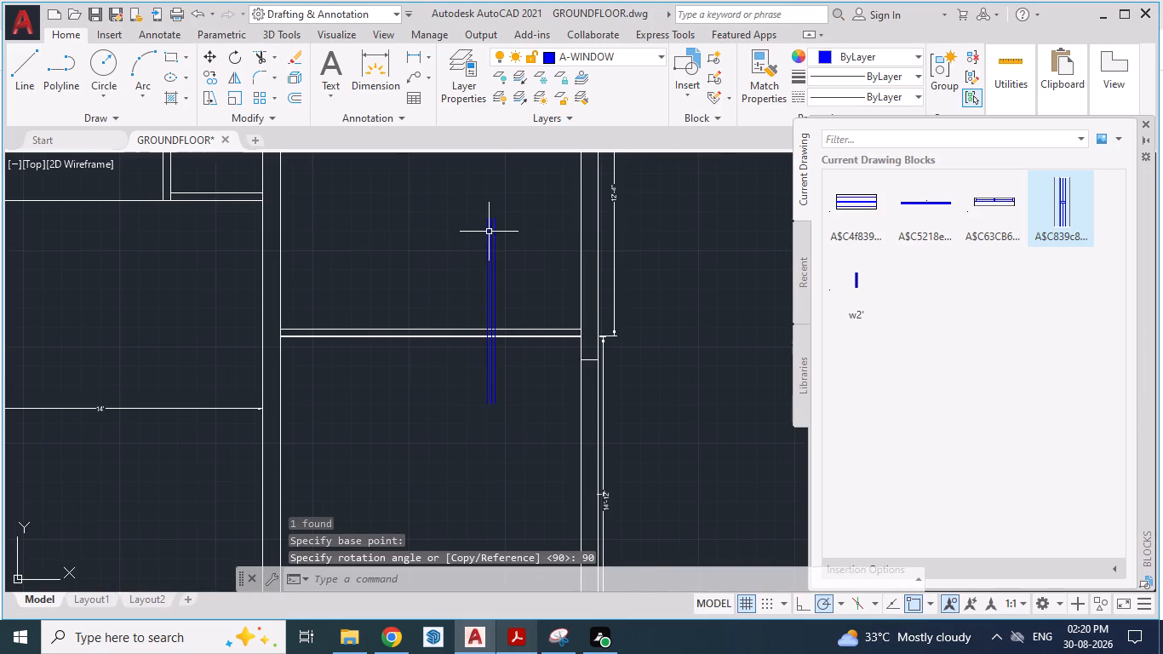
click(490, 231)
key(m)
key(Return)
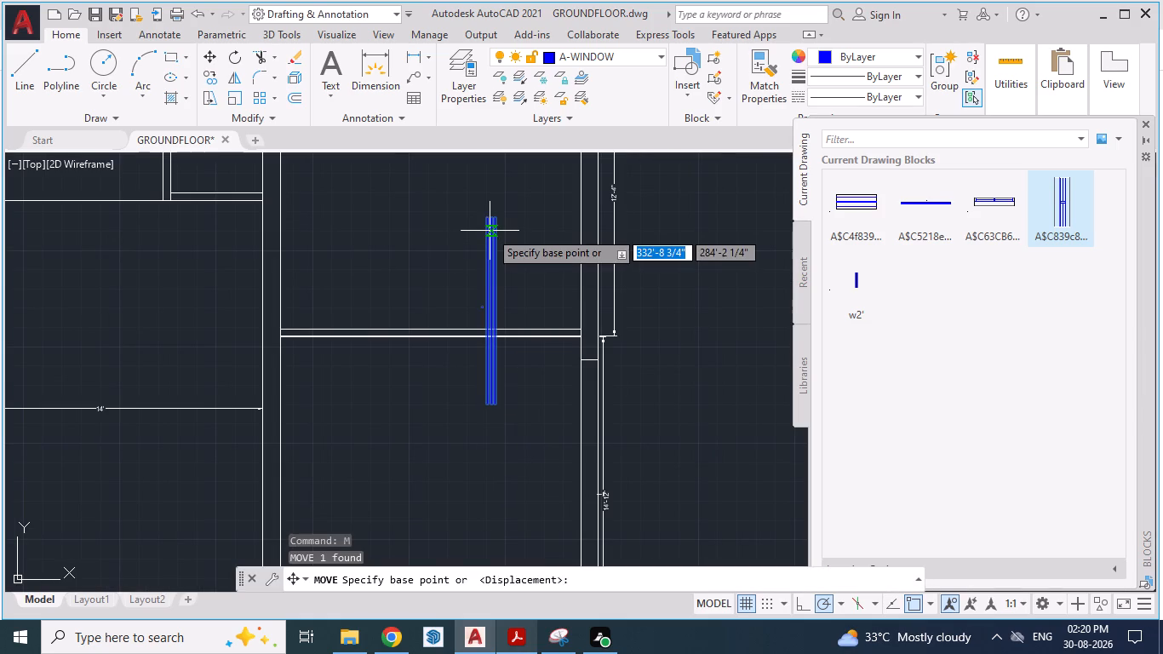
scroll(489, 222, up, 2)
drag(478, 215, 547, 320)
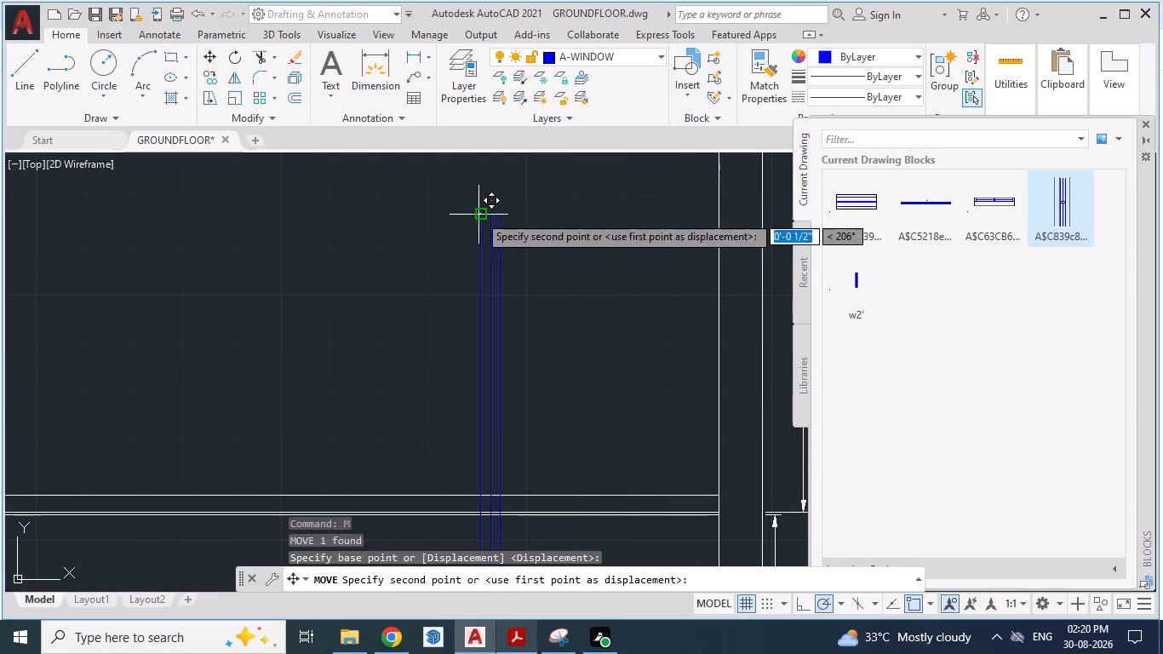
drag(547, 320, 641, 346)
scroll(648, 290, down, 3)
scroll(673, 365, up, 7)
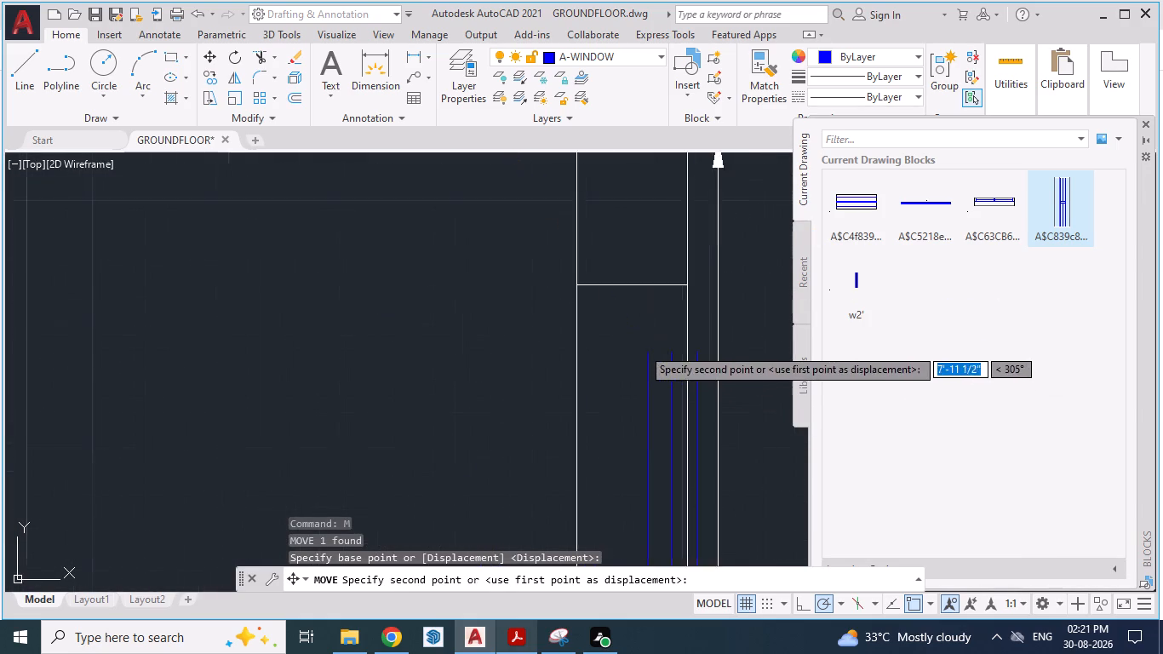
drag(641, 346, 570, 186)
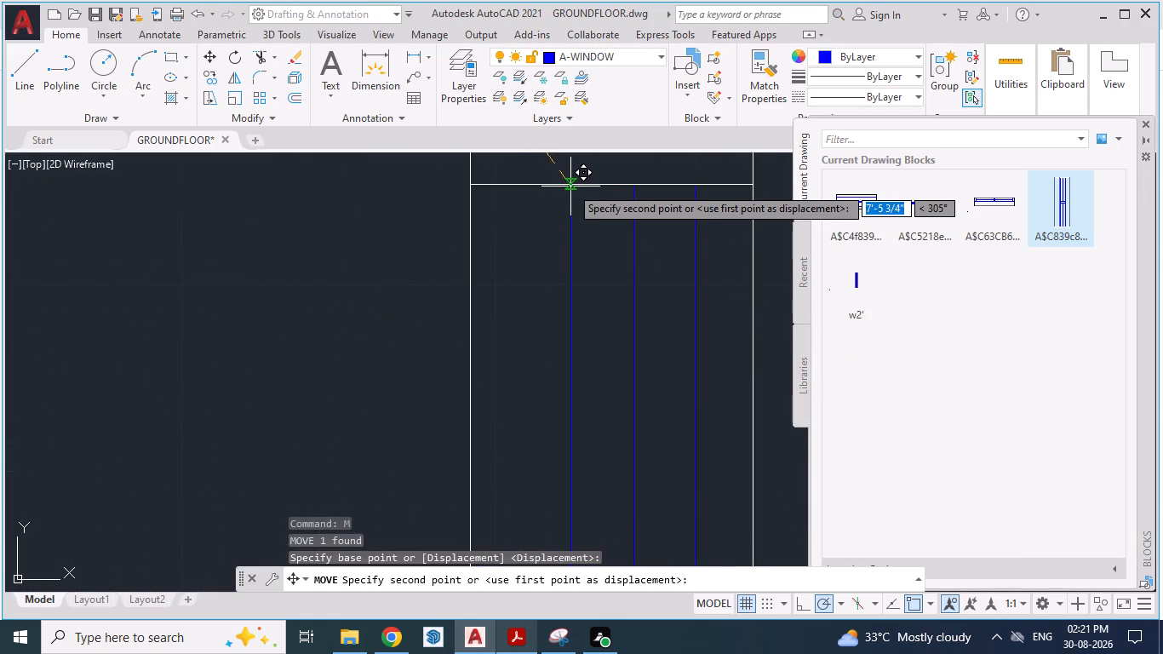
drag(570, 186, 560, 186)
click(560, 186)
Draw a closing line across the dining room's right wall at the lower end of the window.
scroll(536, 210, down, 4)
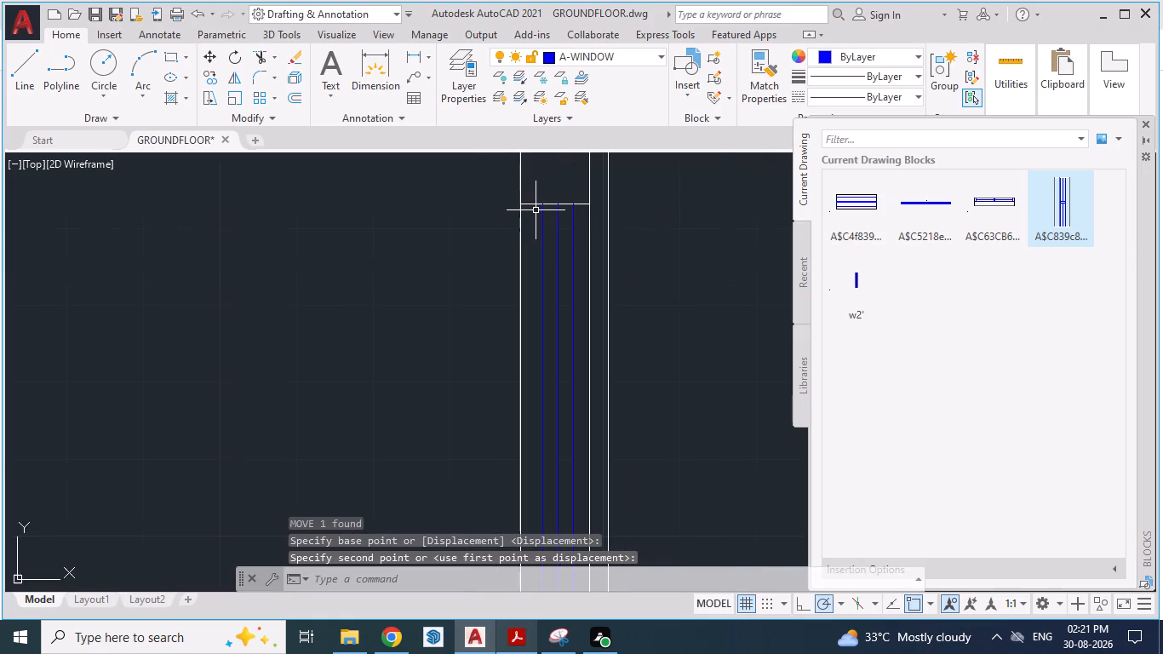
scroll(534, 214, down, 3)
scroll(494, 459, up, 2)
scroll(619, 297, up, 2)
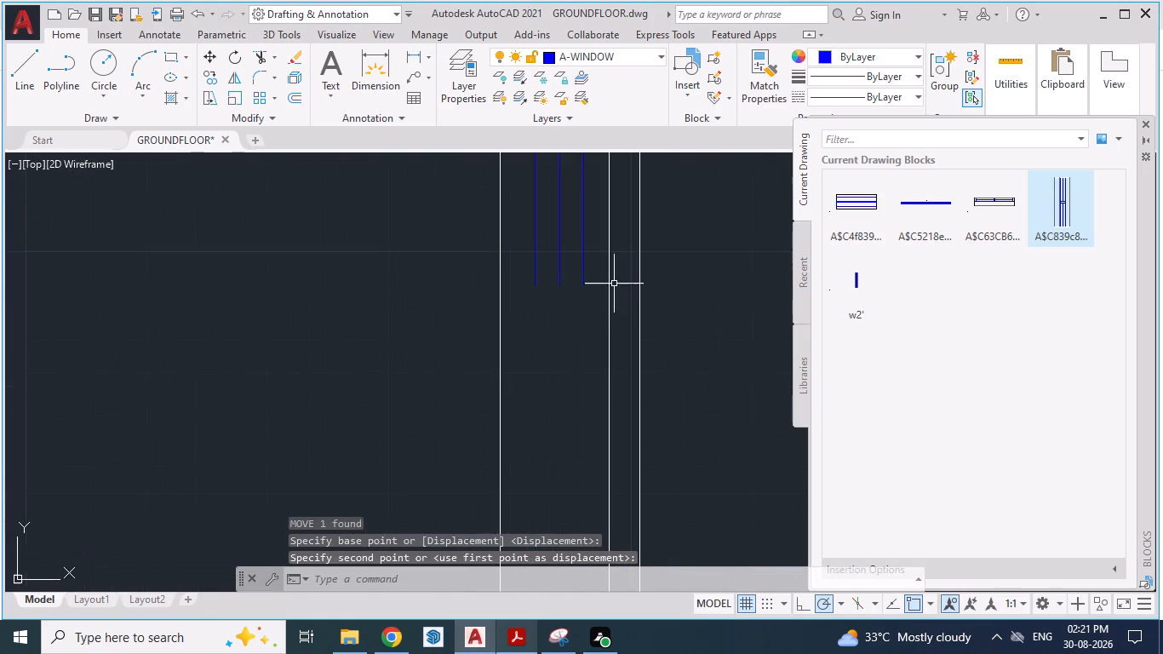
key(l)
key(Return)
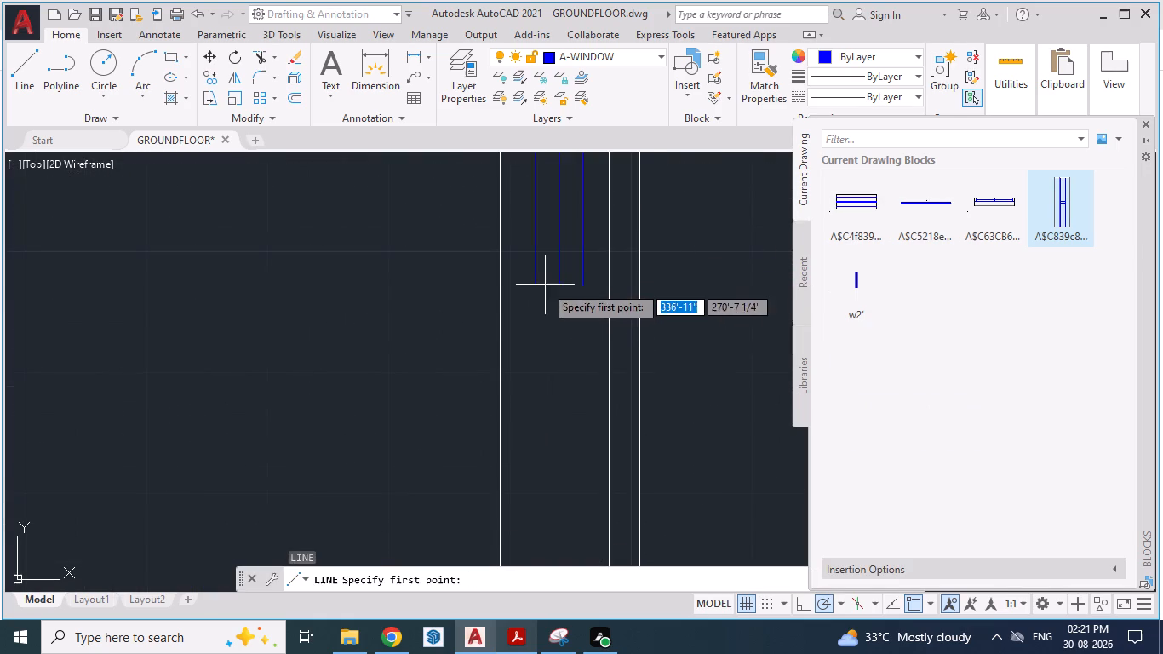
click(501, 286)
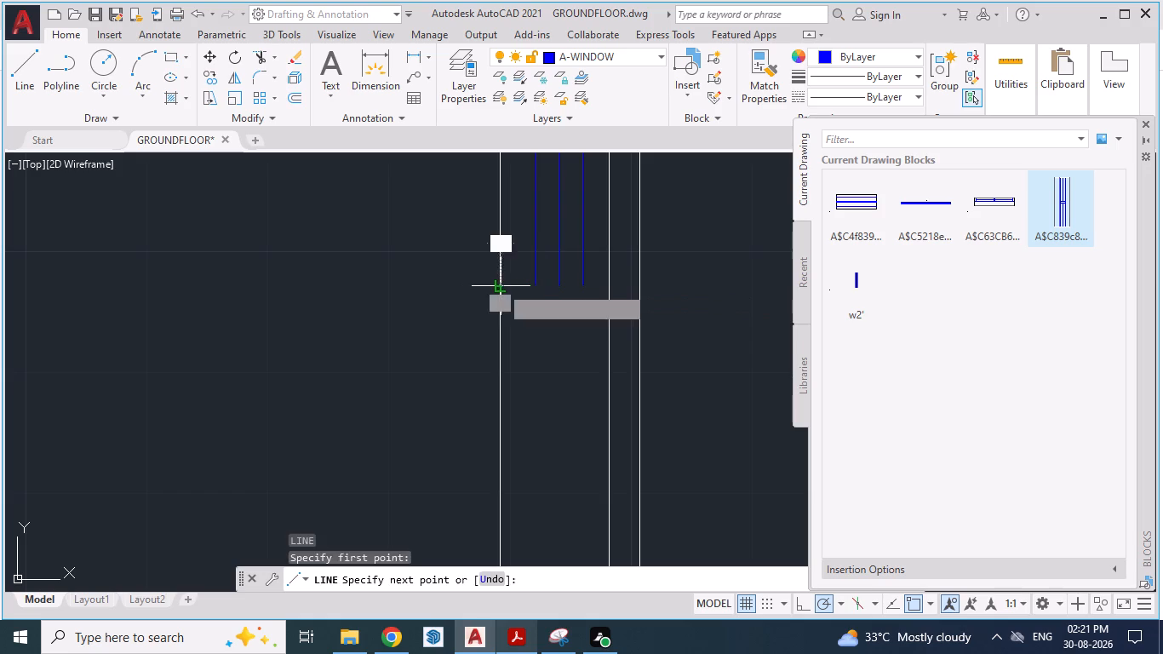
click(612, 288)
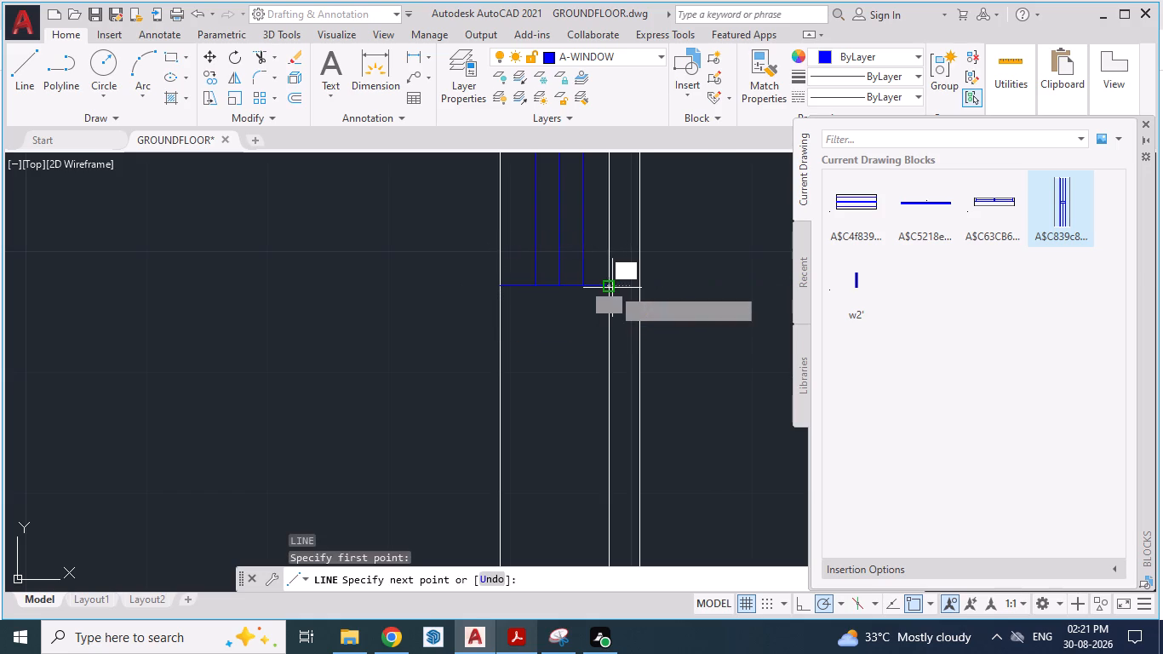
key(Escape)
key(Escape)
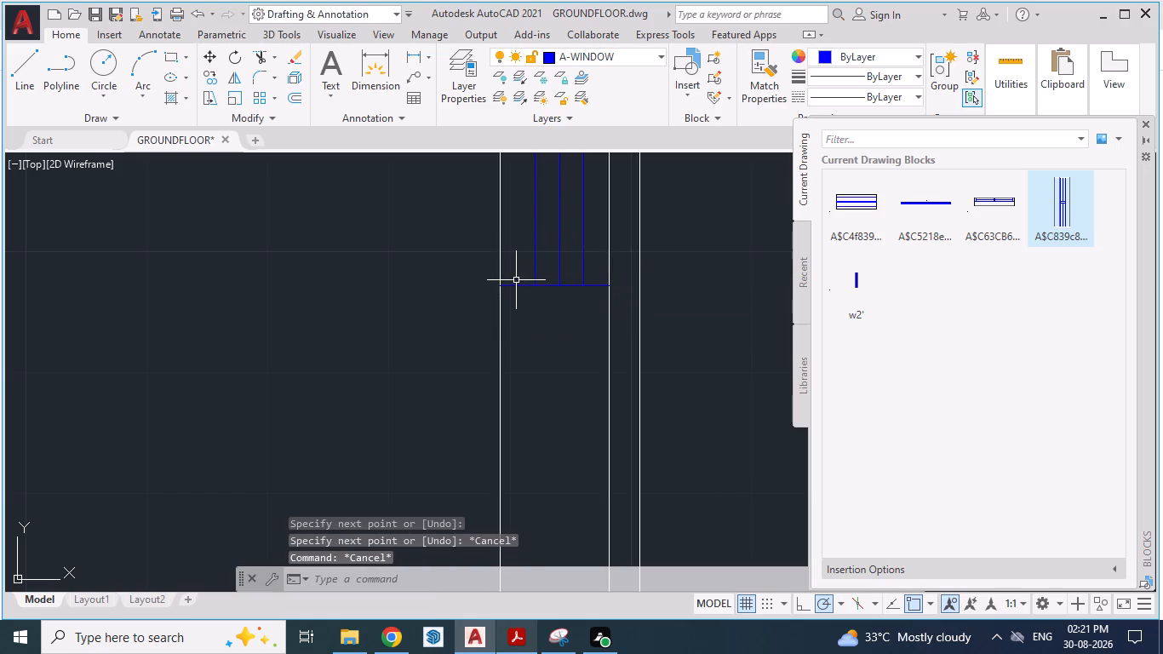
Move the new line at the window's lower end onto layer 0.
click(517, 288)
click(595, 55)
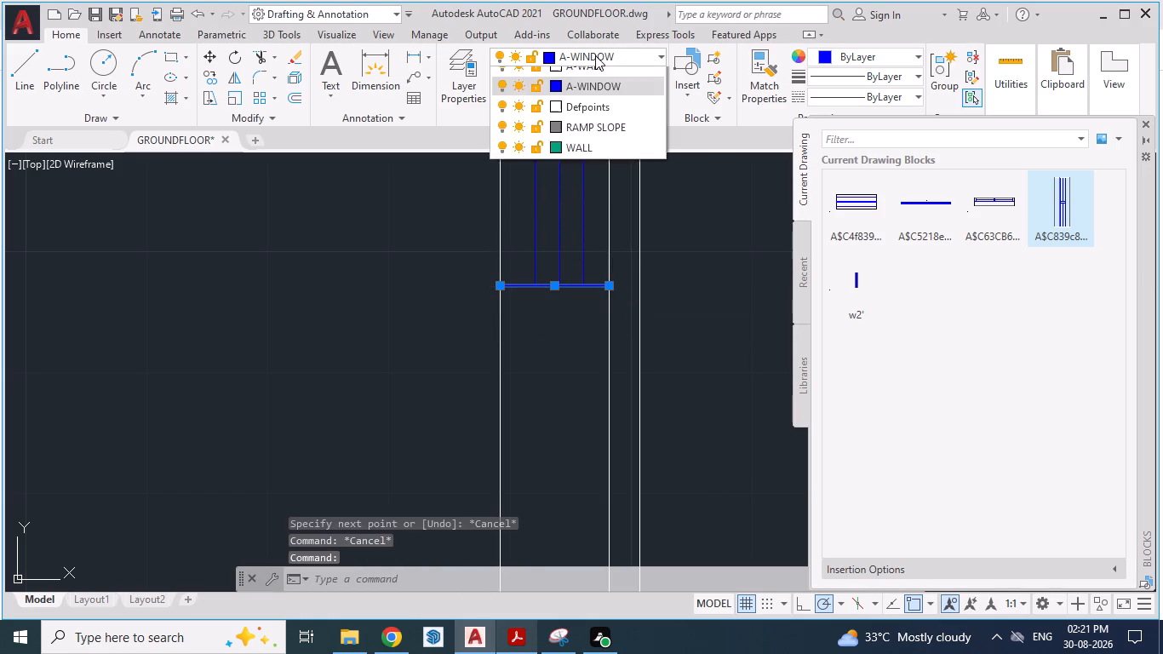
click(567, 83)
key(Escape)
scroll(622, 321, down, 3)
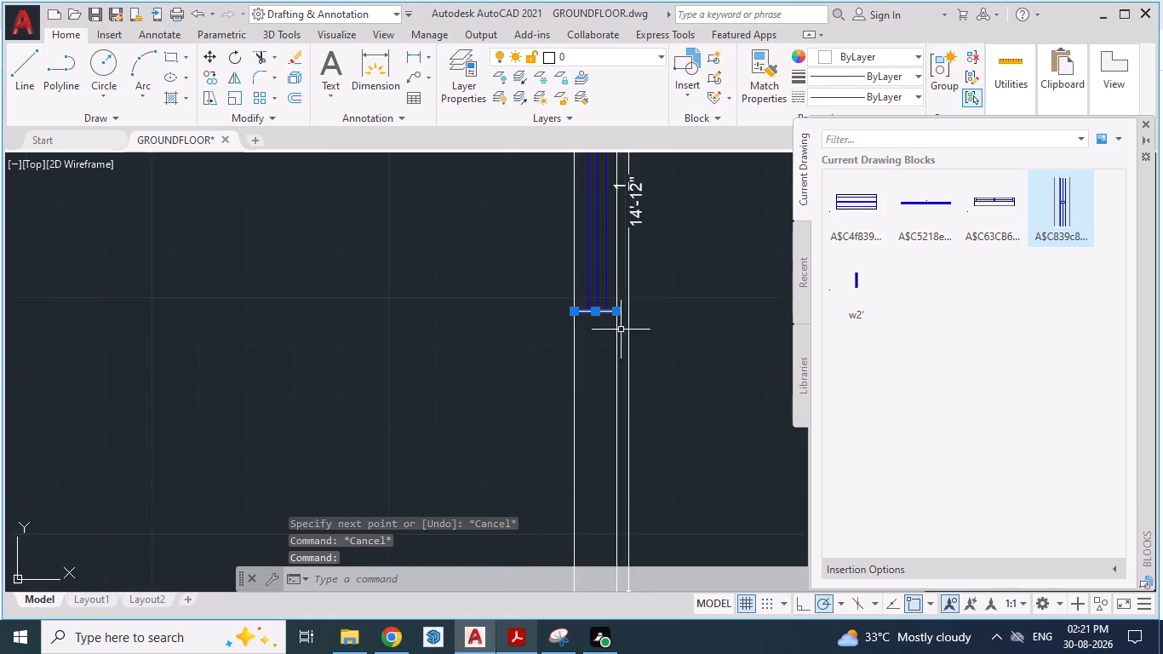
scroll(617, 336, down, 3)
key(Escape)
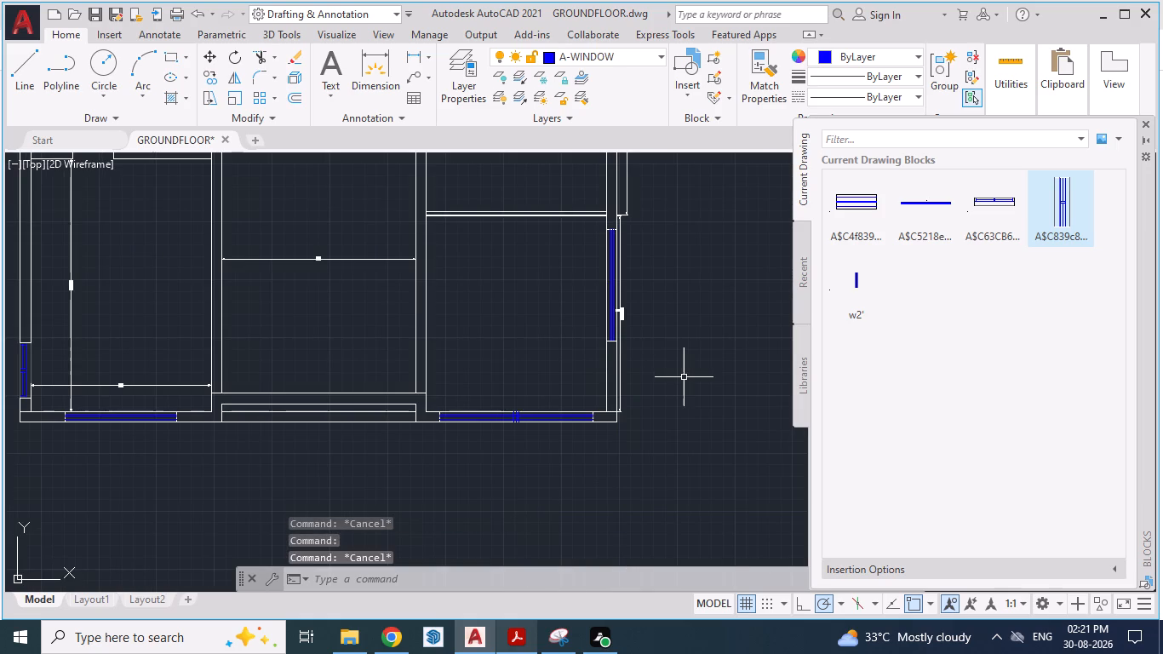
Trim the inner wall line crossing the wall thickness at the dining room's bottom-right corner.
key(alt+Tab)
key(alt+Tab)
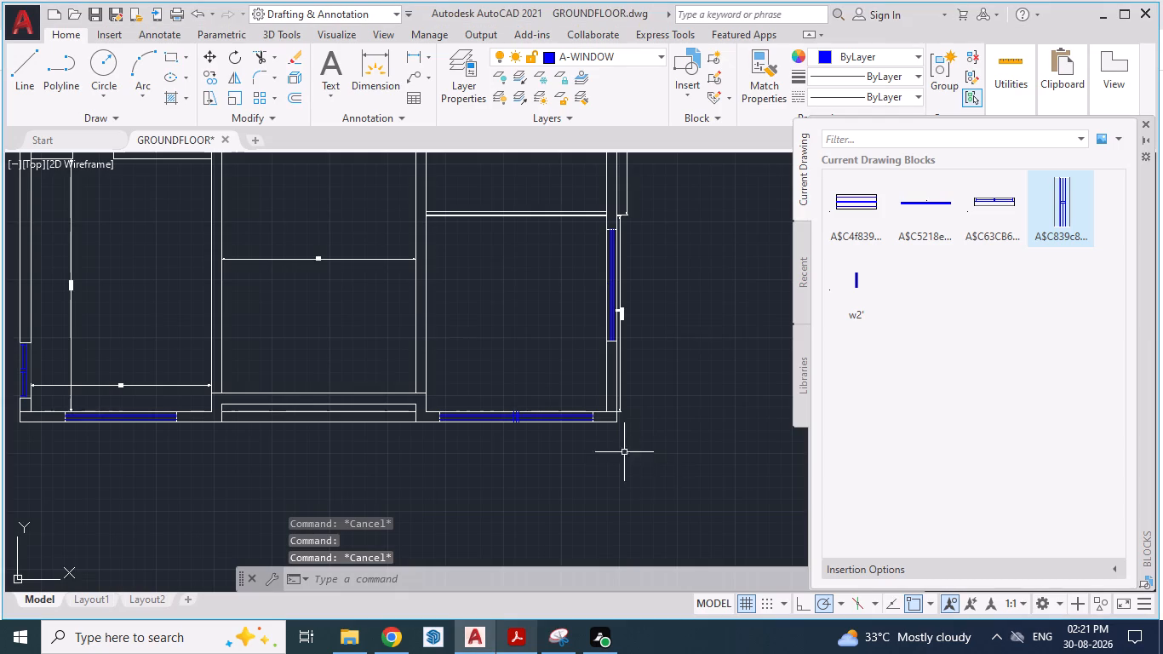
scroll(612, 441, up, 3)
text(TR)
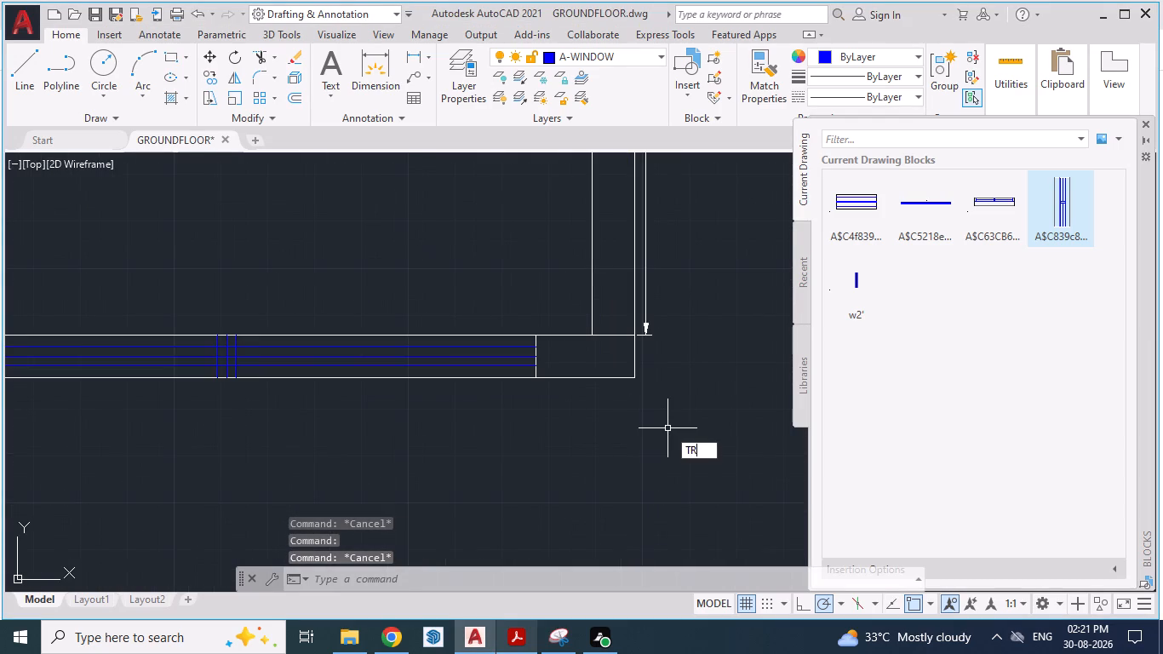
key(Return)
click(609, 336)
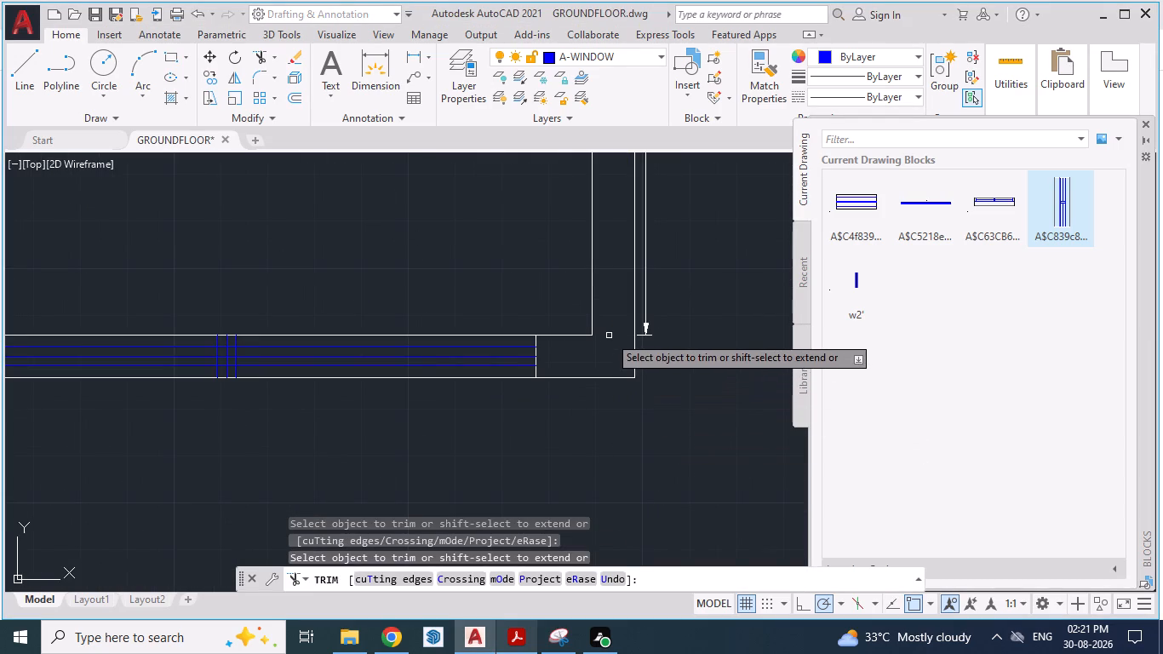
scroll(677, 387, down, 3)
scroll(679, 402, up, 3)
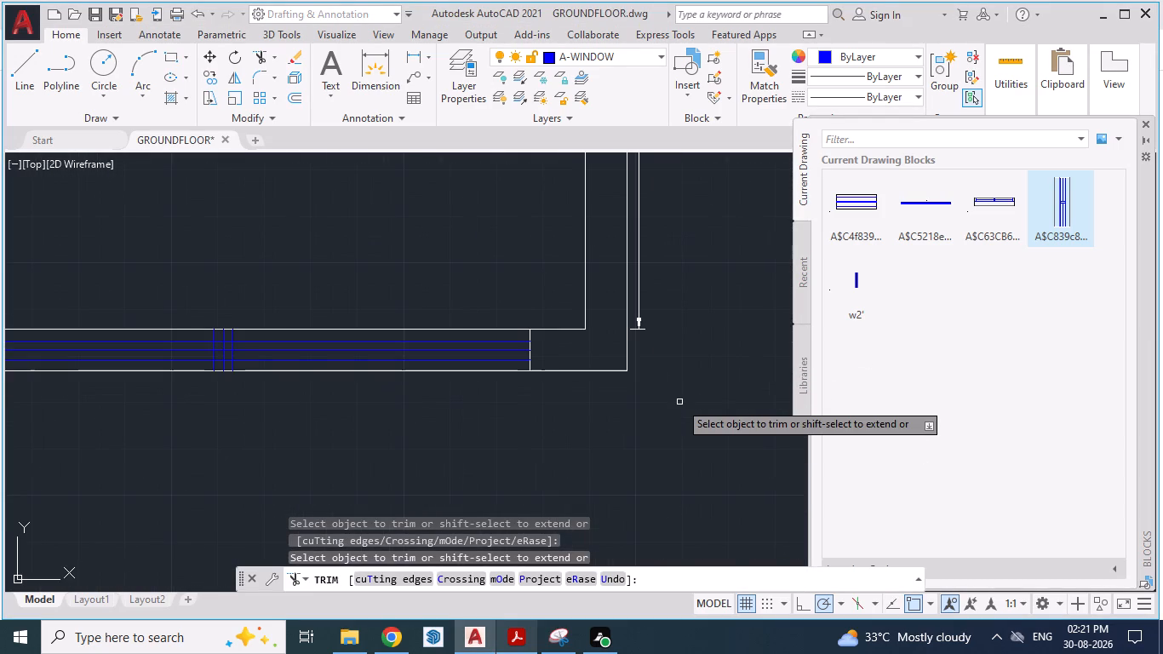
scroll(639, 425, down, 3)
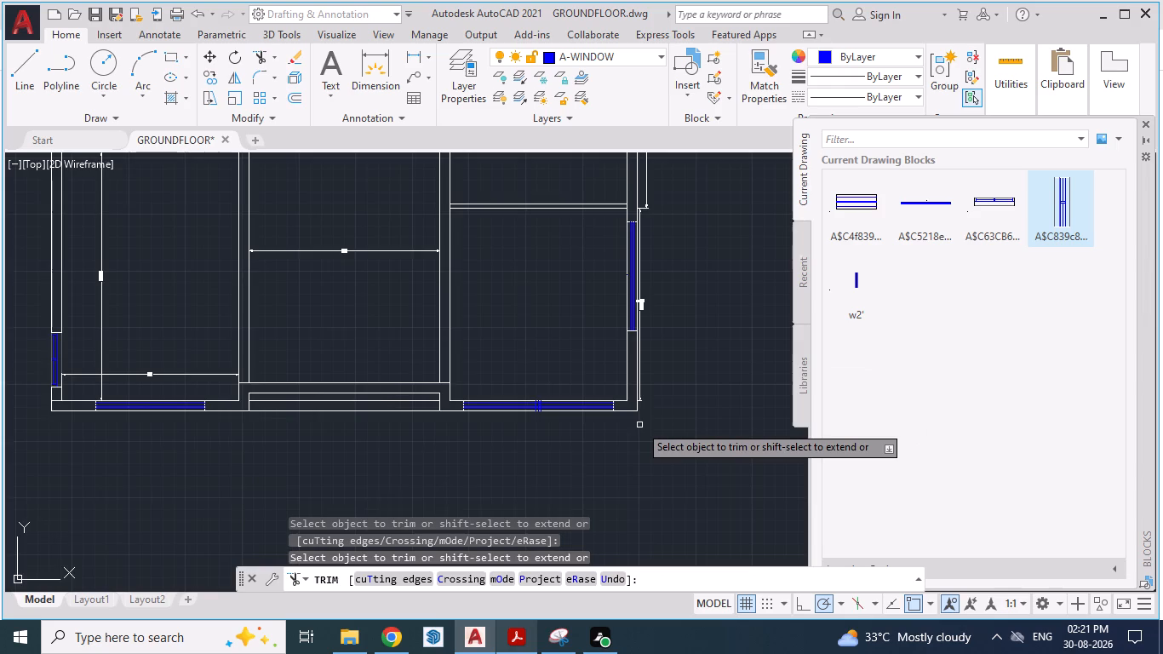
From the kitchen-dining partition's upper edge, draw a 2' guide line up the right wall's inner face, then a jamb line across the wall.
scroll(639, 425, down, 1)
scroll(517, 256, up, 2)
scroll(554, 293, down, 2)
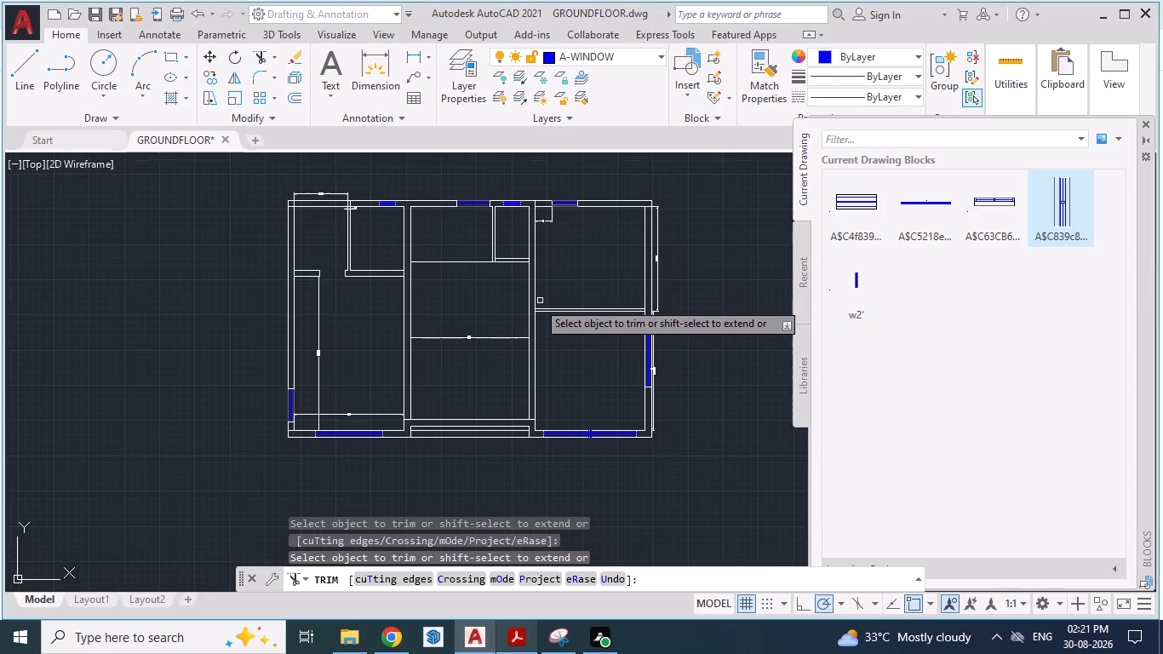
key(alt+Tab)
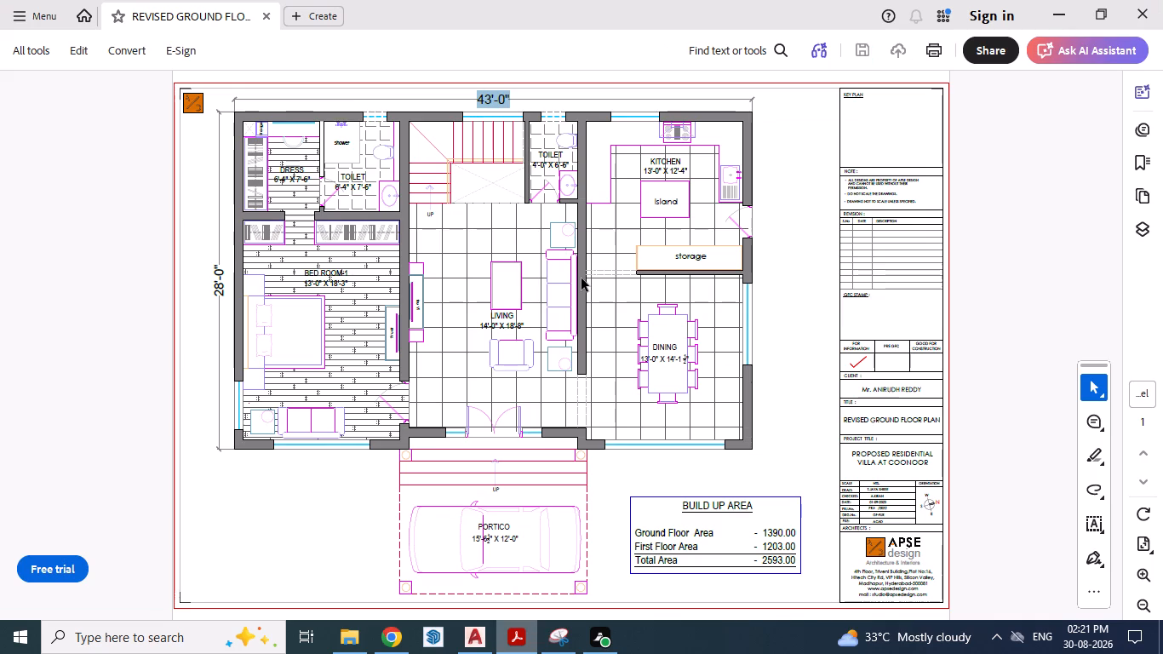
key(alt+Tab)
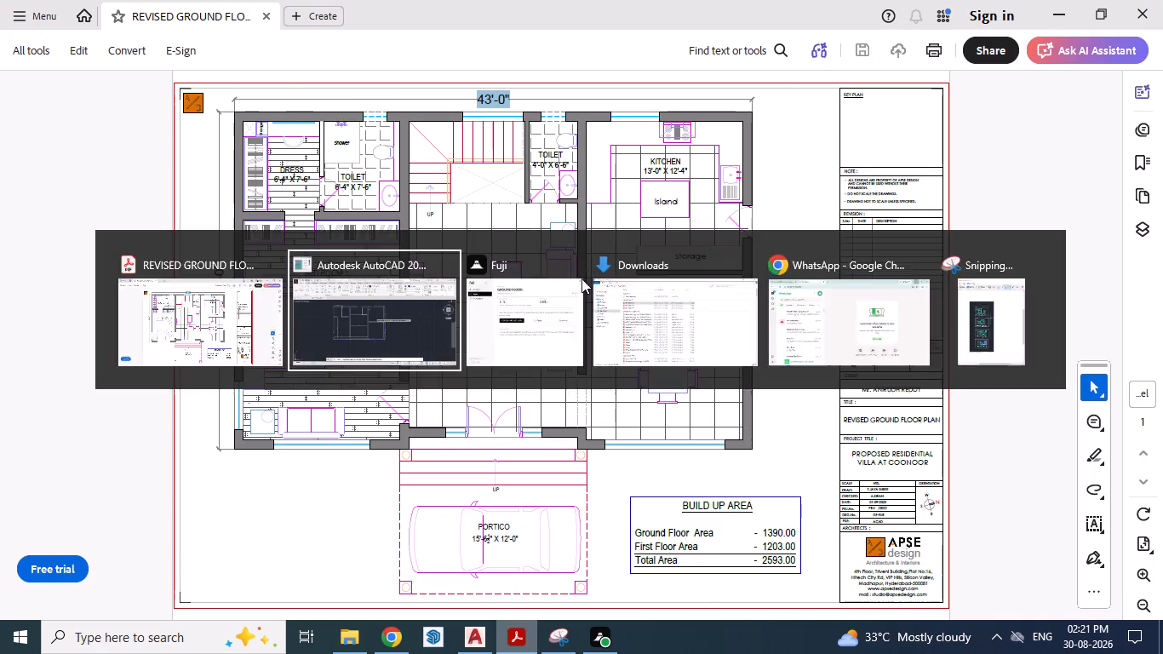
scroll(723, 309, up, 2)
key(Escape)
key(Escape)
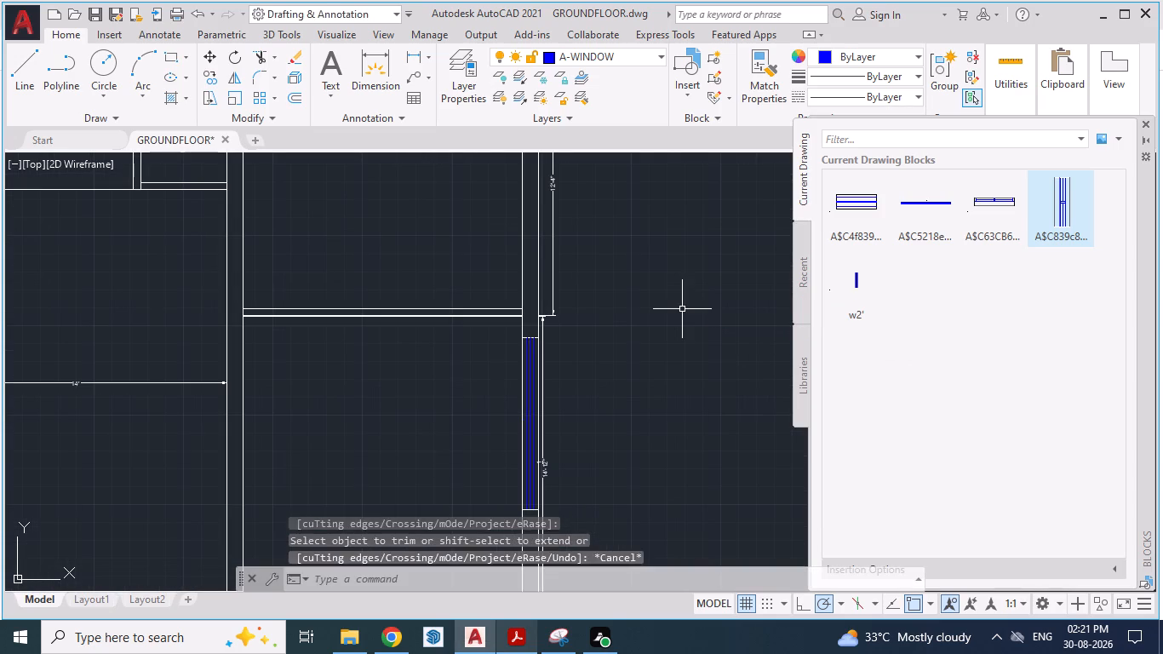
key(l)
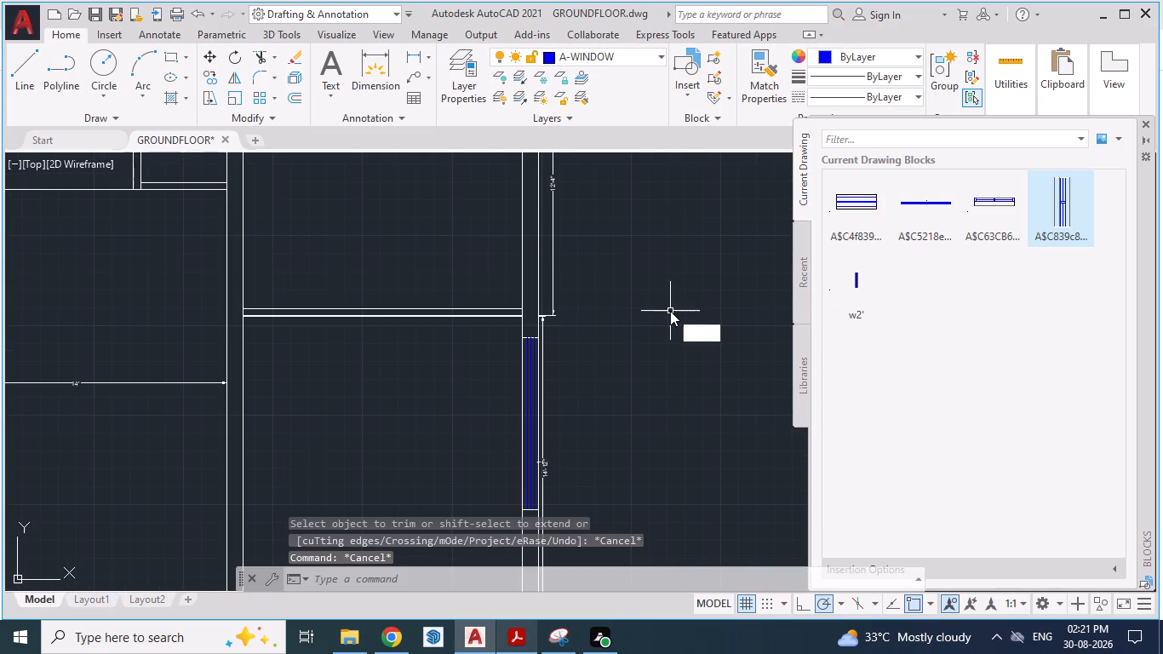
key(Return)
scroll(547, 274, up, 1)
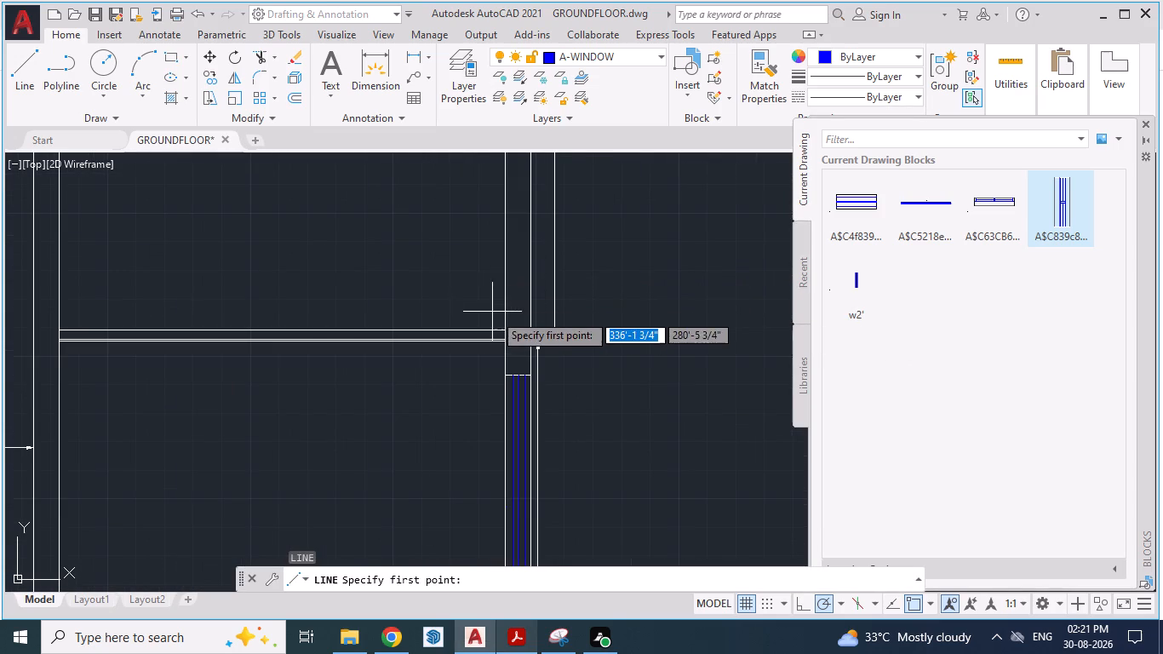
scroll(499, 315, up, 1)
click(505, 335)
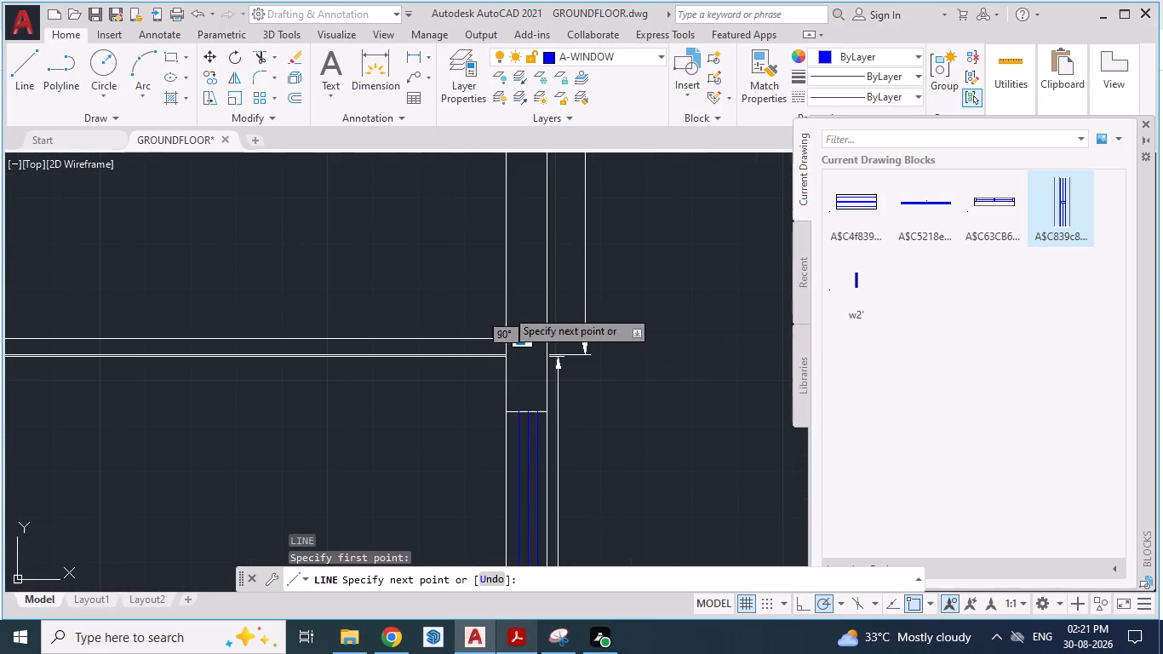
text(2')
key(Return)
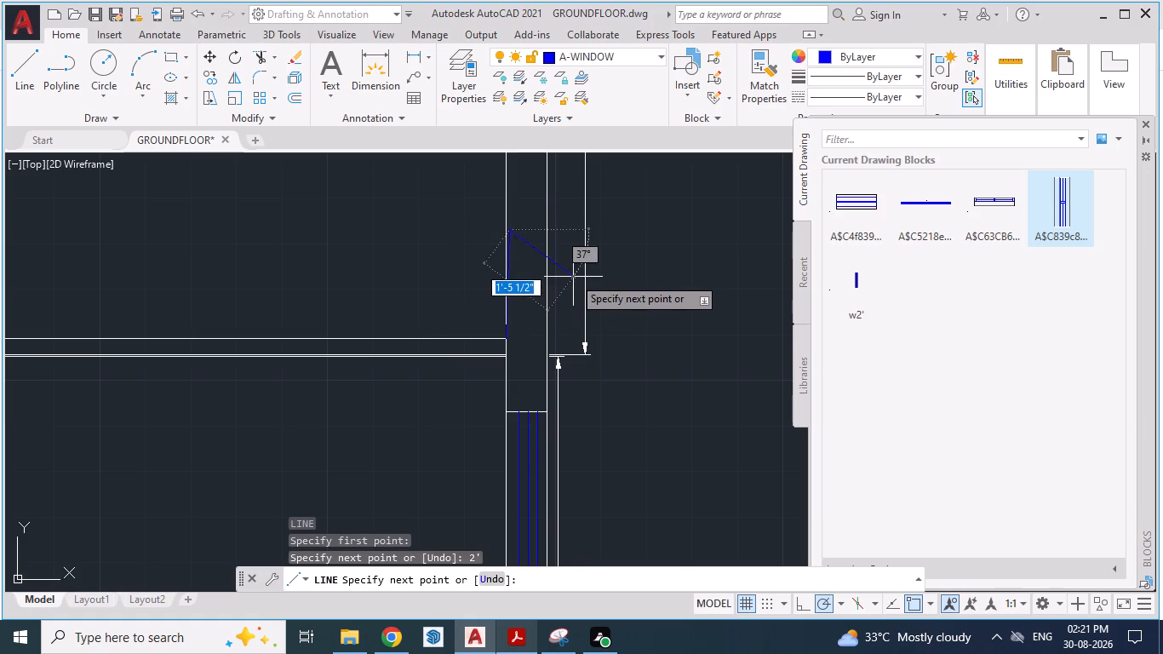
click(564, 230)
key(Return)
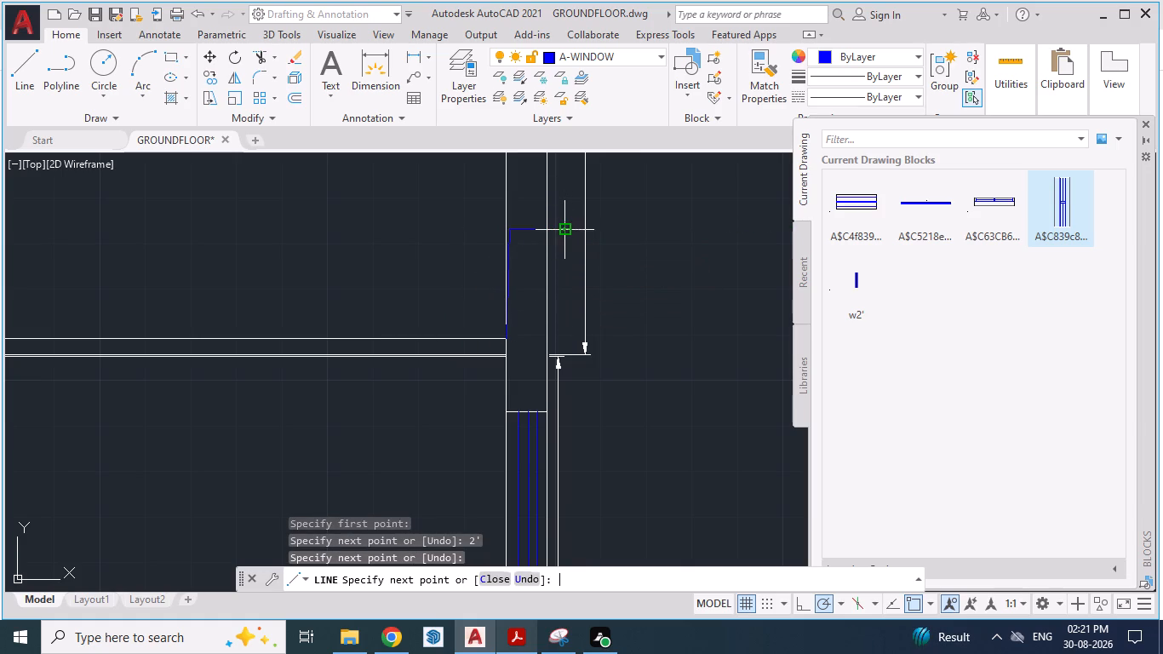
Delete the 2' vertical guide line beside the kitchen's right wall.
scroll(522, 259, up, 1)
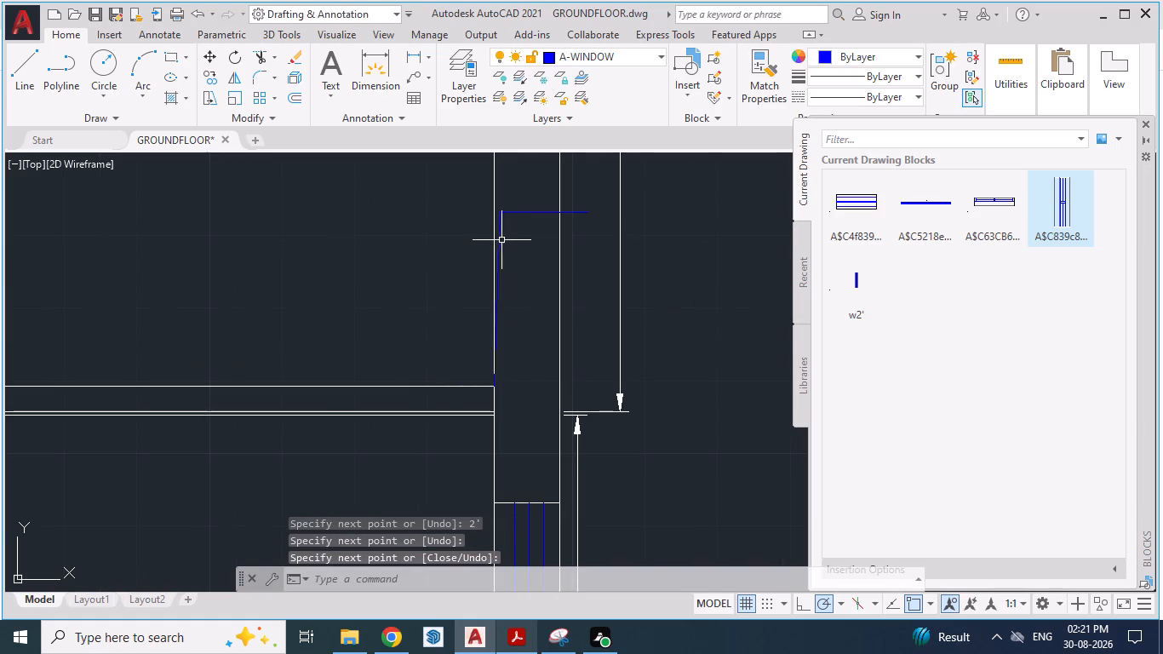
click(500, 239)
key(Delete)
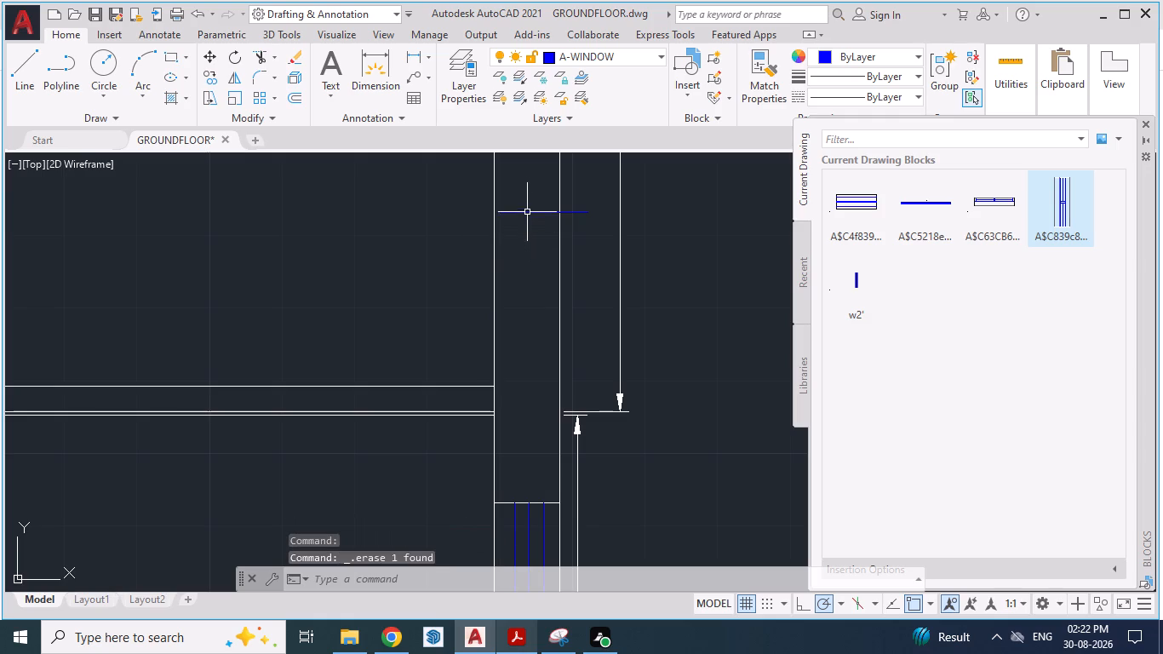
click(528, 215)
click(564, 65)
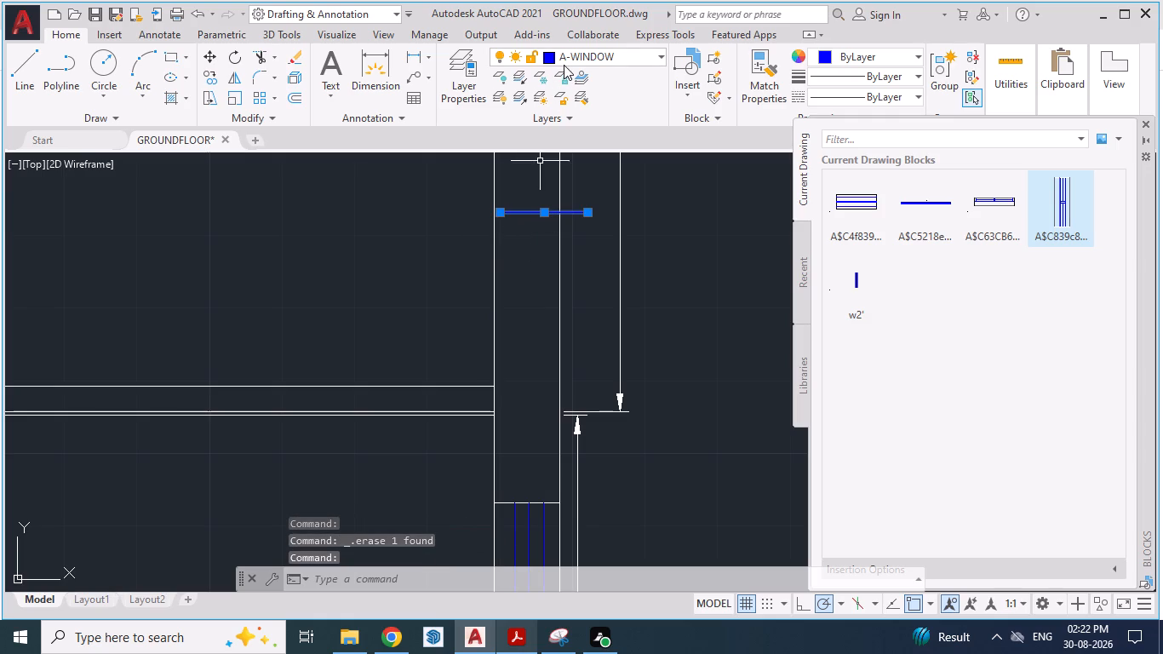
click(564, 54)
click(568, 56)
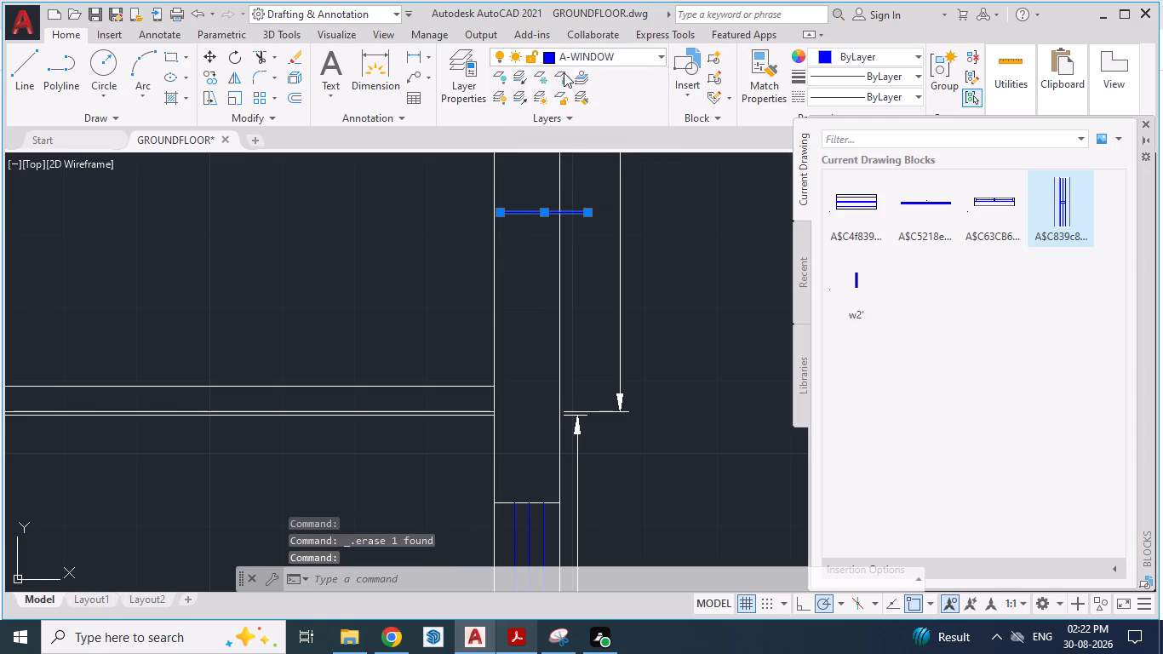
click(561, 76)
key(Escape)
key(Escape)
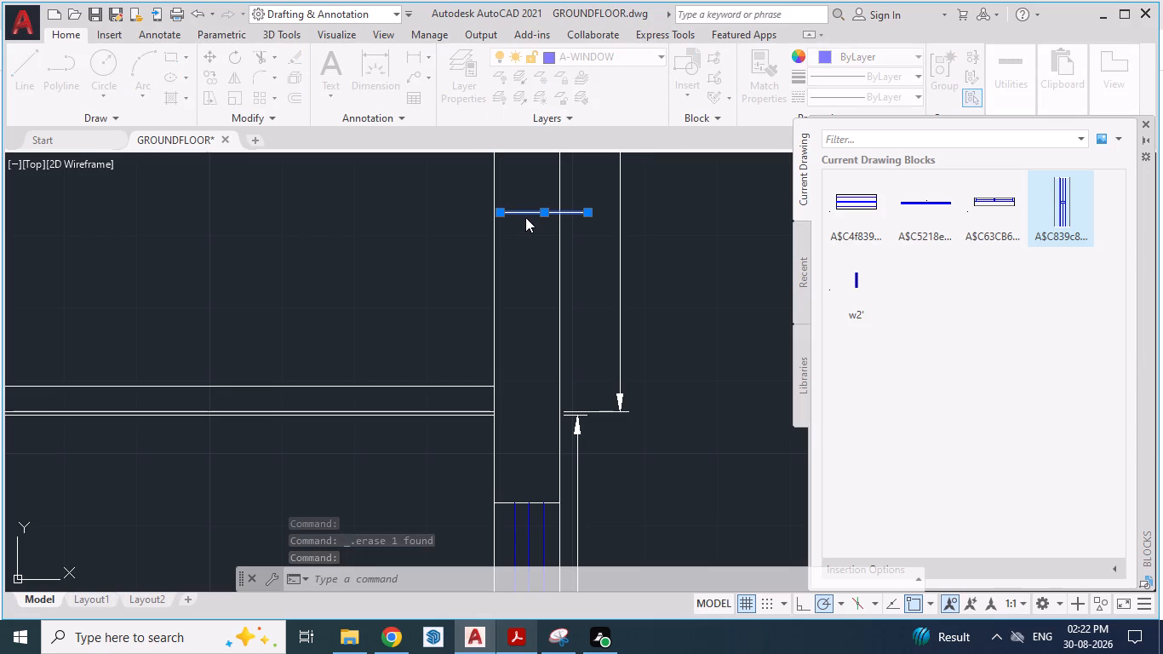
Move the horizontal jamb line slightly left so it extends past the inner face of the kitchen's right wall.
click(524, 210)
key(m)
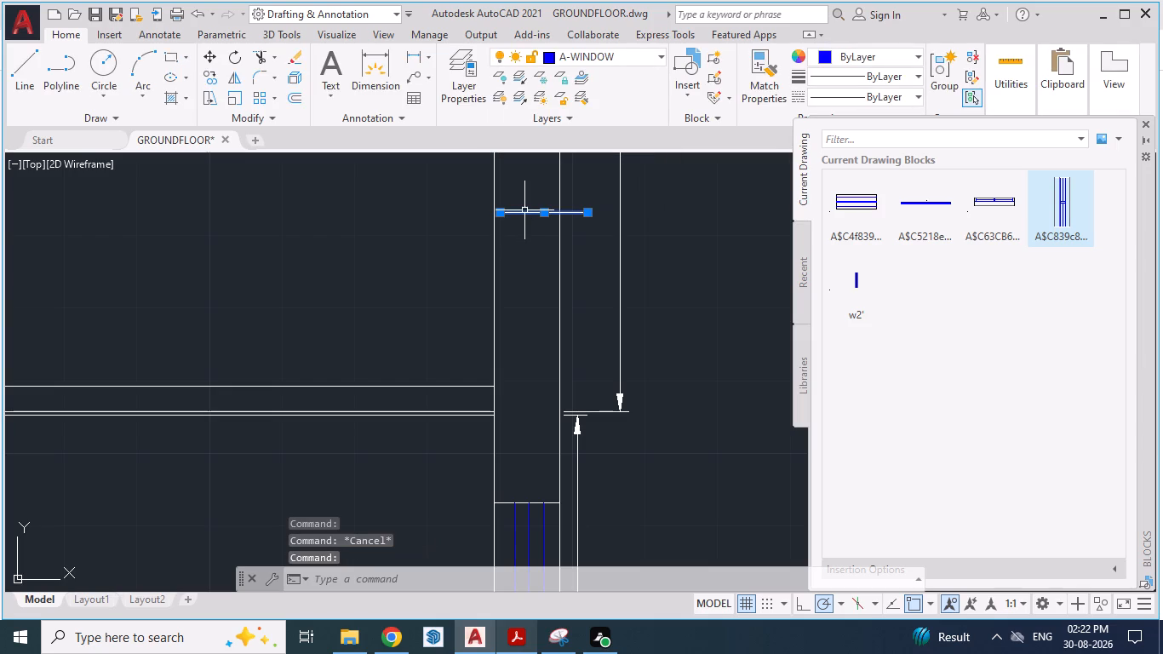
key(Return)
scroll(524, 210, up, 3)
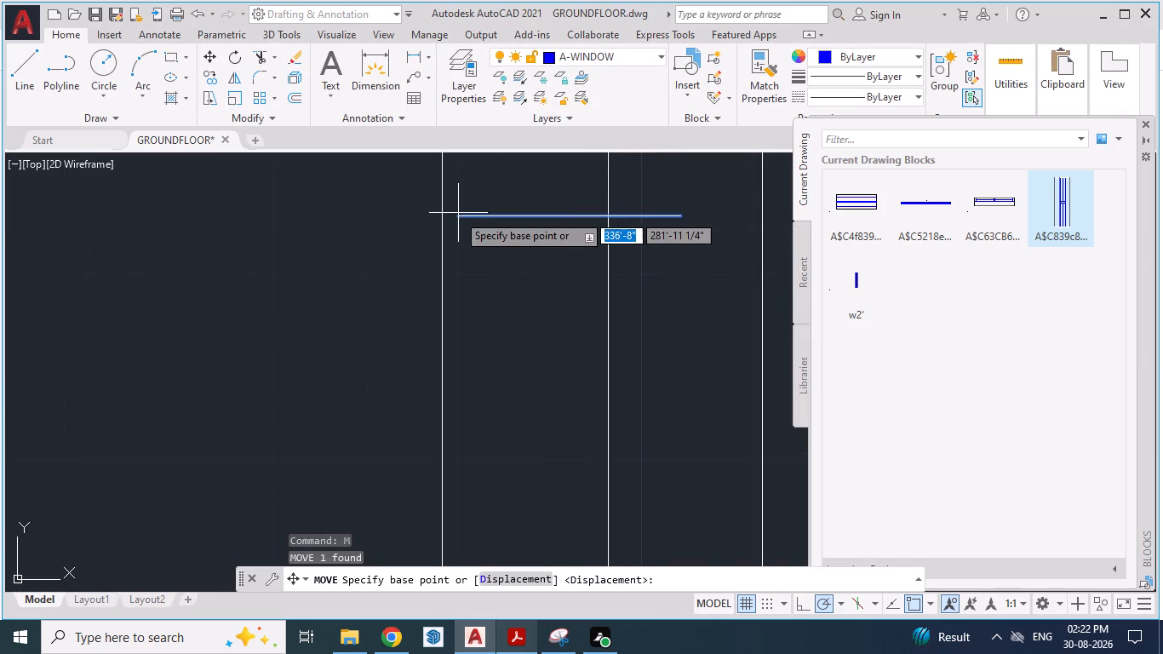
drag(457, 214, 432, 210)
click(432, 210)
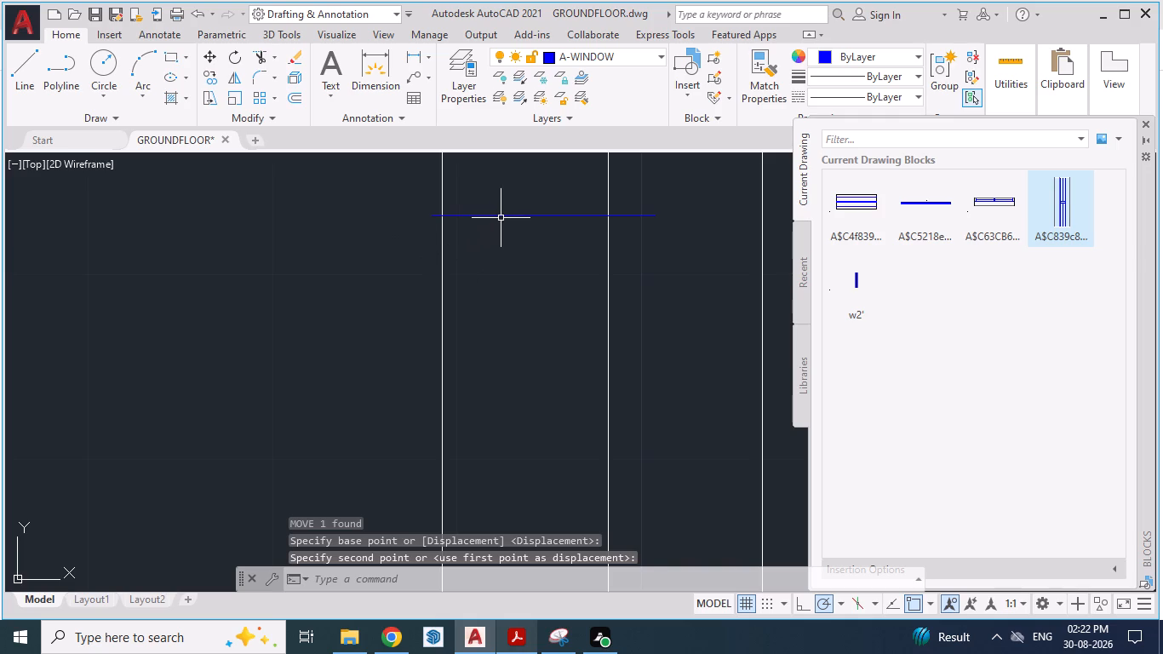
Set the colour of layer 0 to index colour 255.
click(501, 214)
click(599, 51)
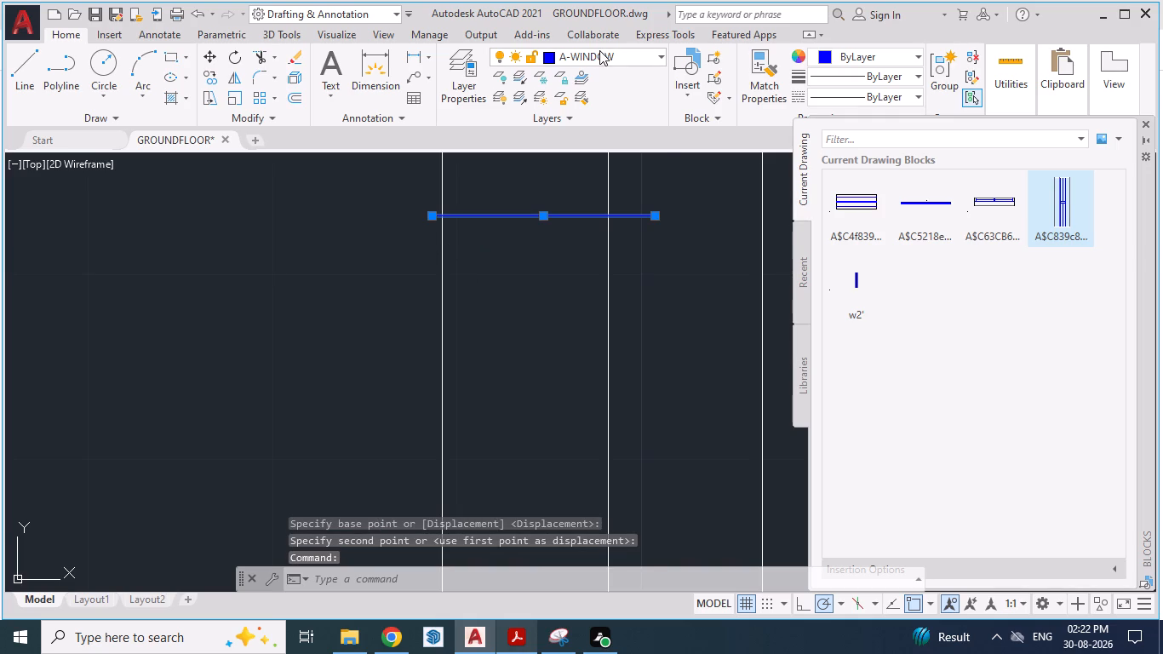
click(555, 72)
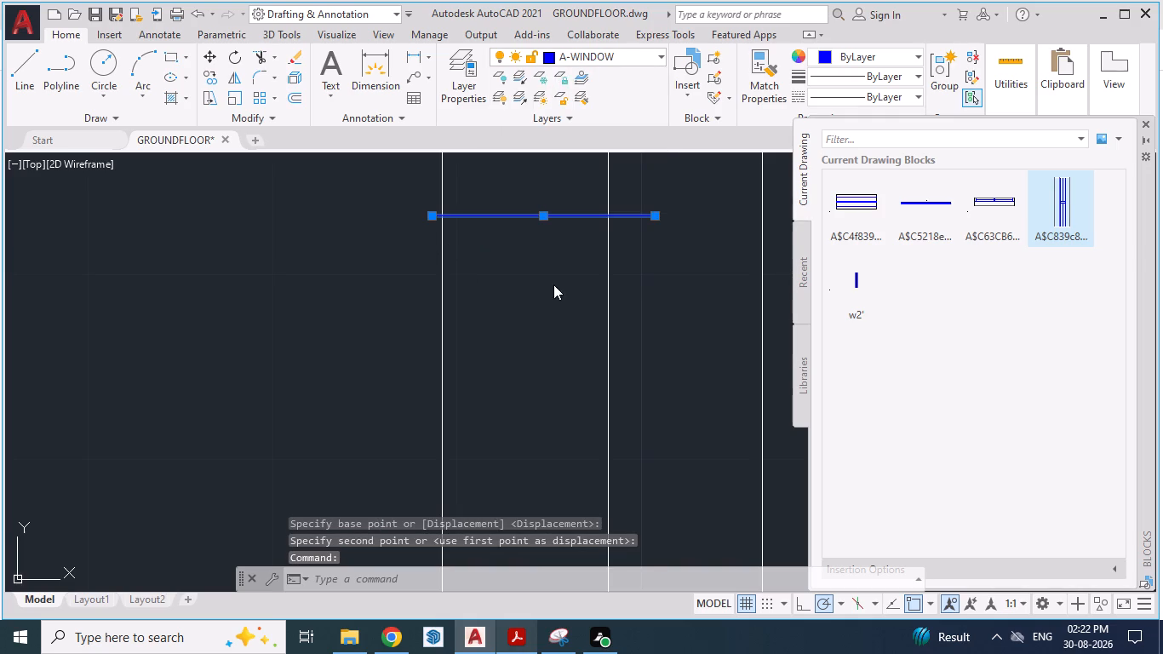
click(553, 285)
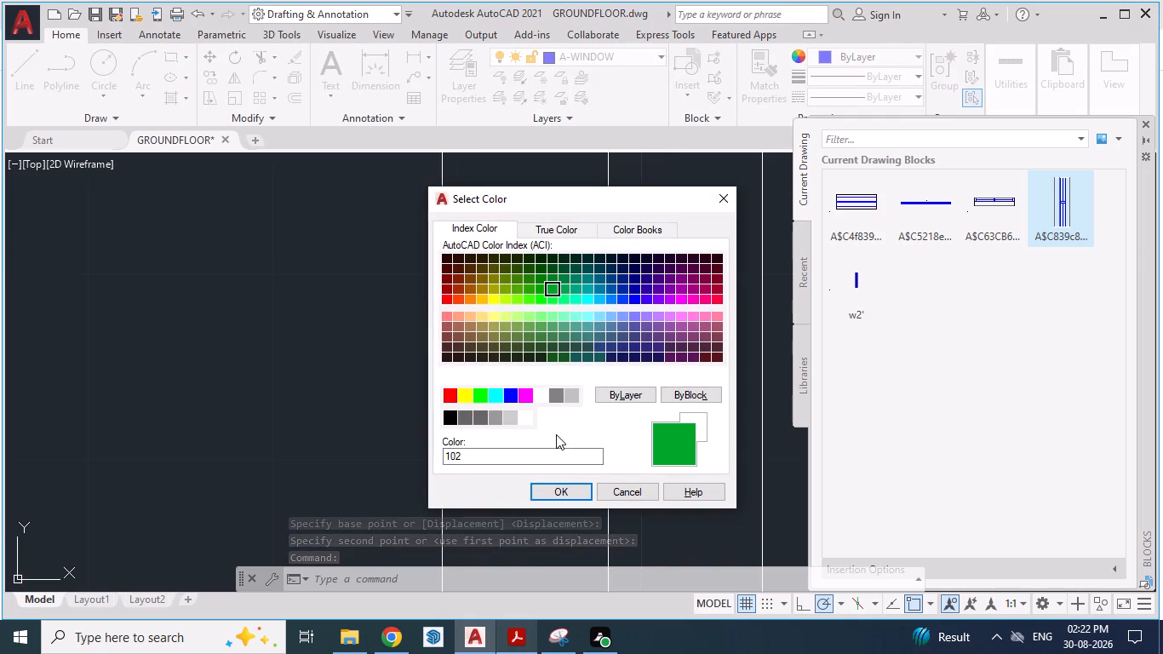
click(517, 413)
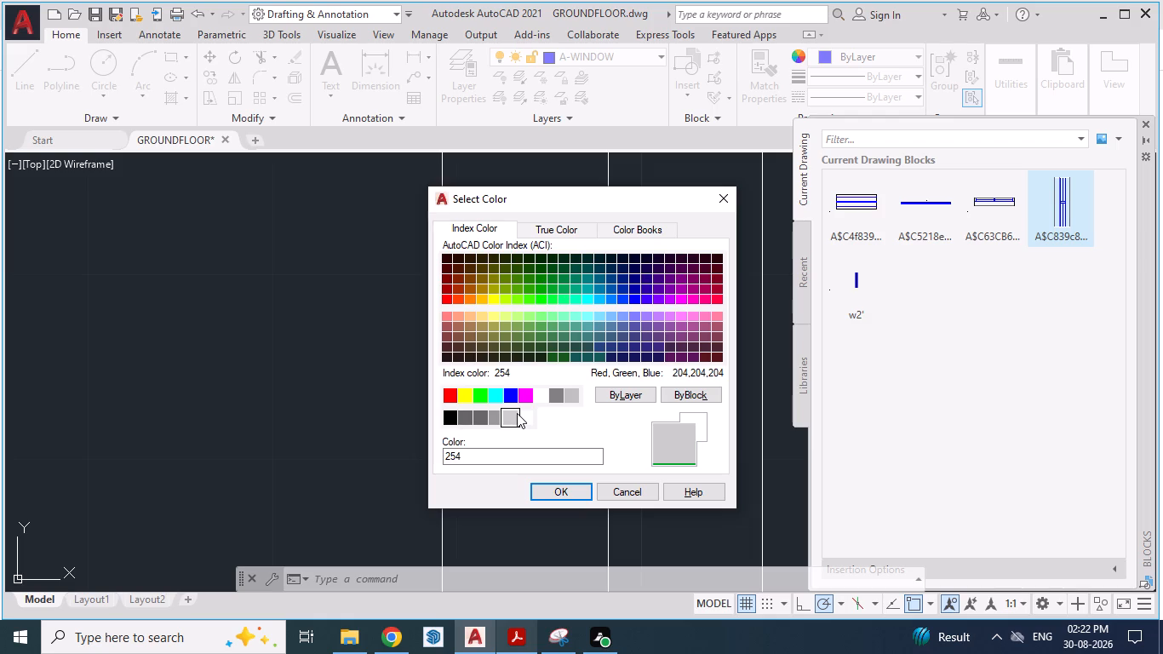
click(526, 414)
click(554, 492)
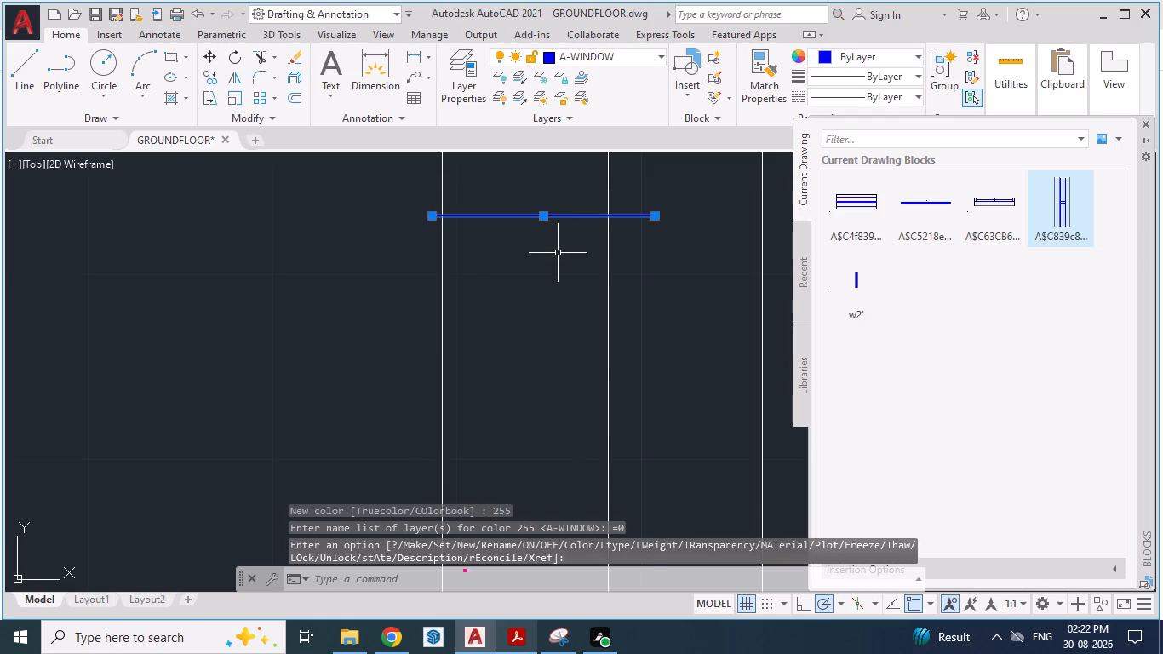
key(Escape)
Move the jamb line in the kitchen's right wall from A-WINDOW onto layer 0.
click(536, 213)
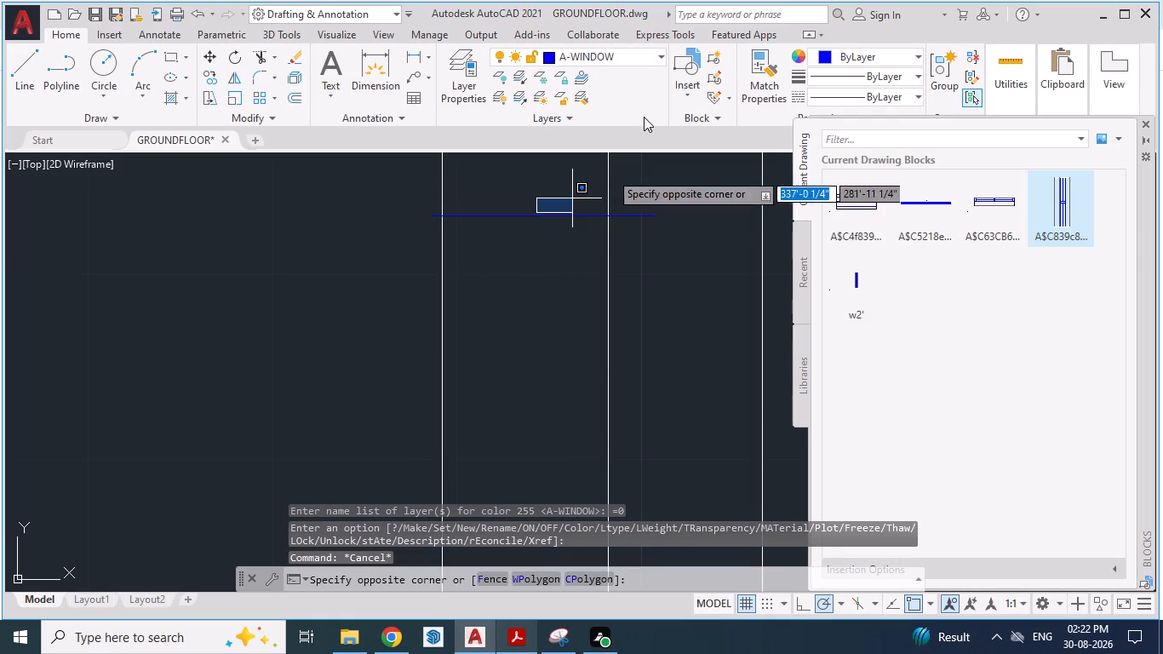
click(558, 205)
click(543, 238)
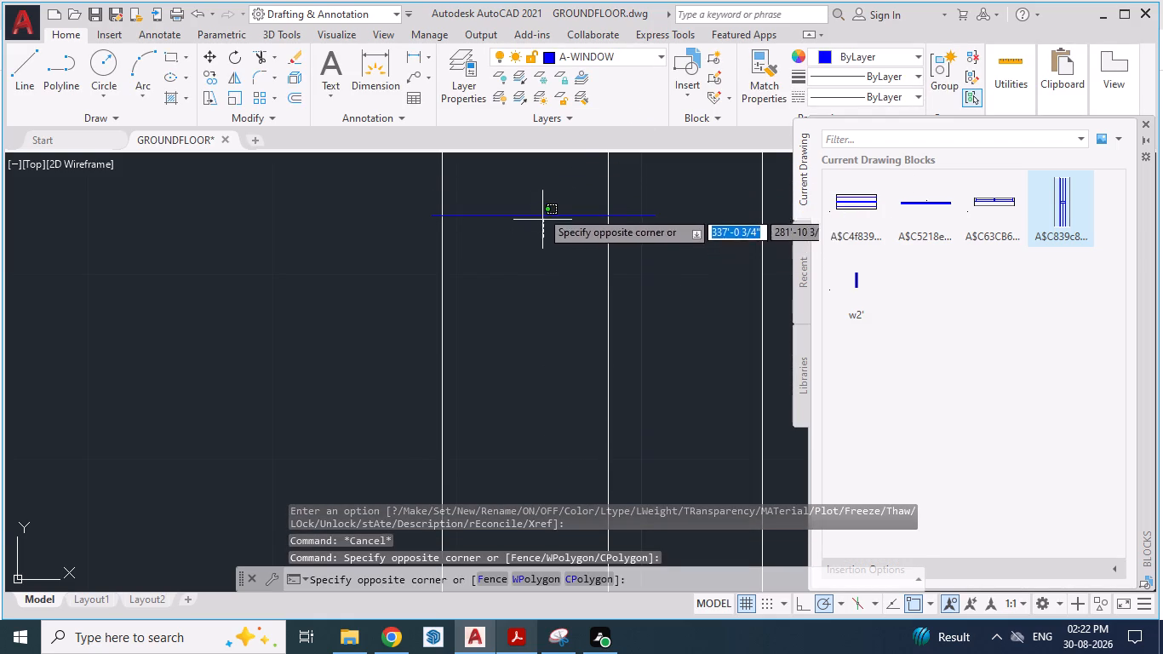
click(540, 199)
click(630, 60)
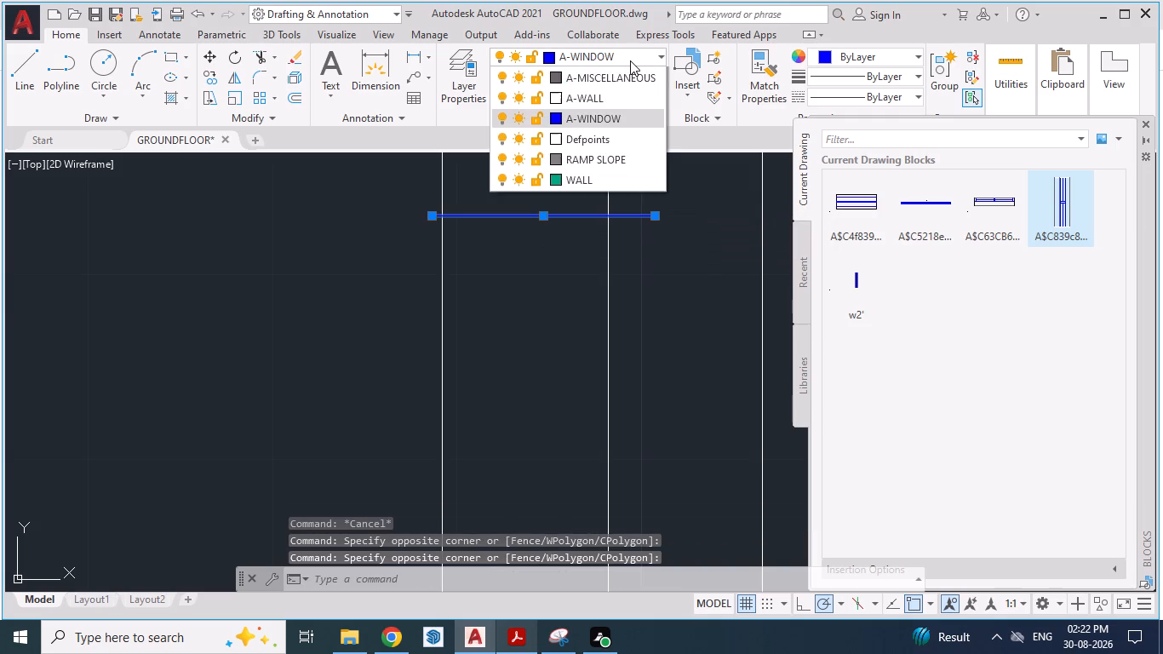
click(563, 79)
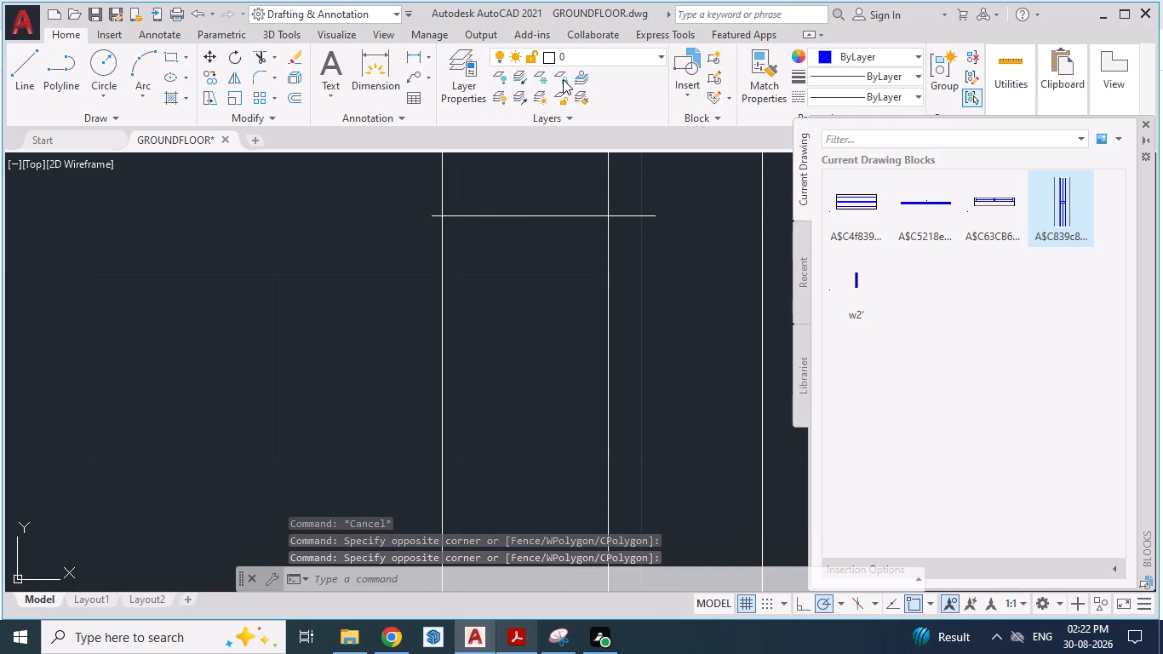
click(543, 361)
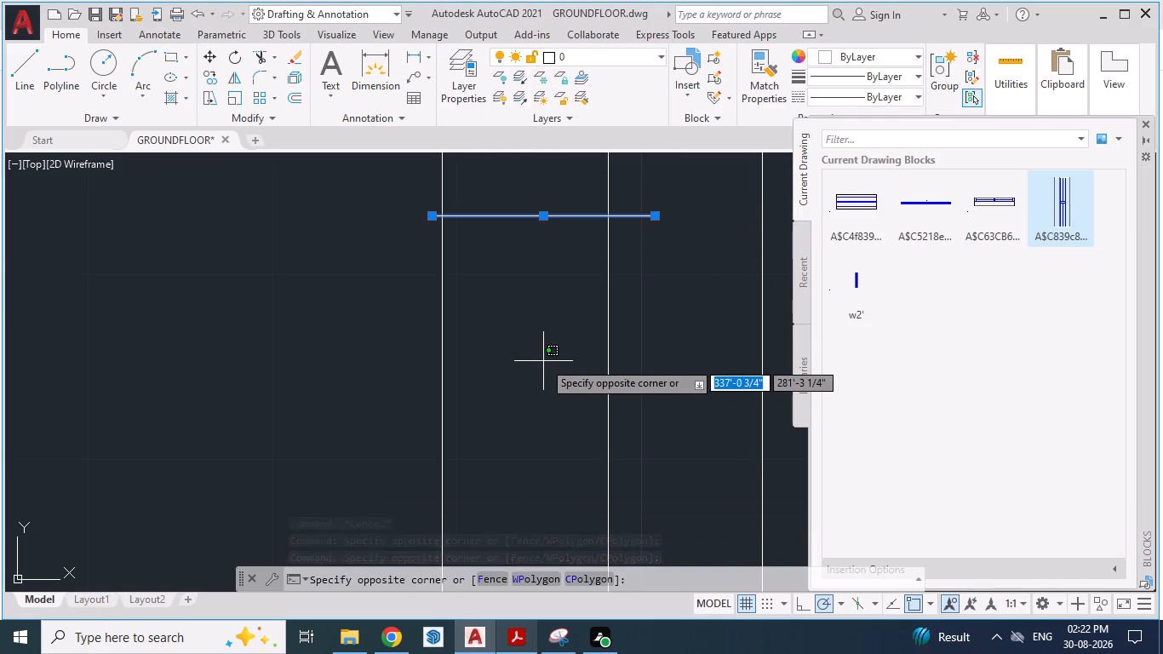
key(Escape)
key(Escape)
key(Escape)
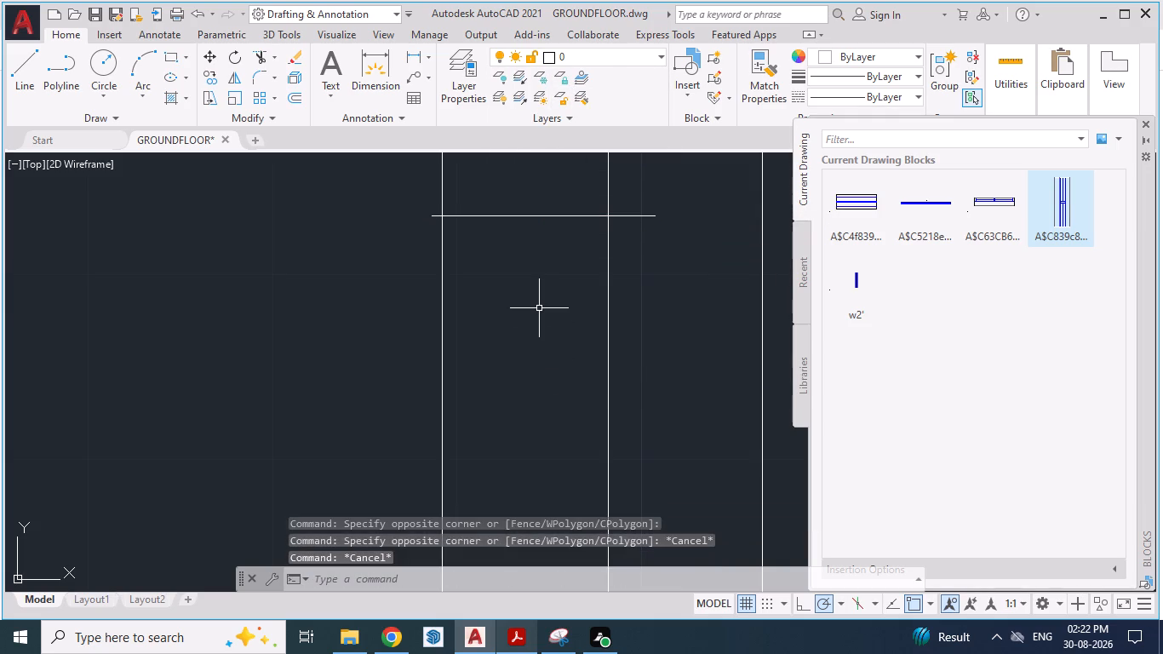
Trim the jamb line's overhang past the inner face of the kitchen's right wall.
text(TR)
key(Return)
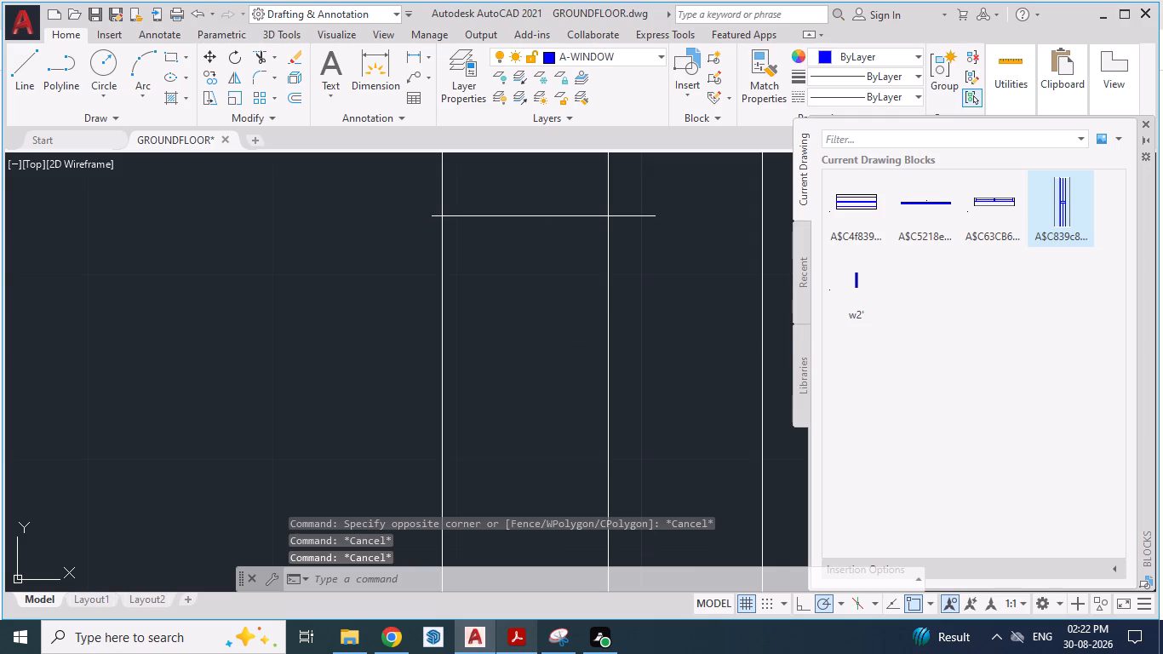
scroll(498, 205, up, 2)
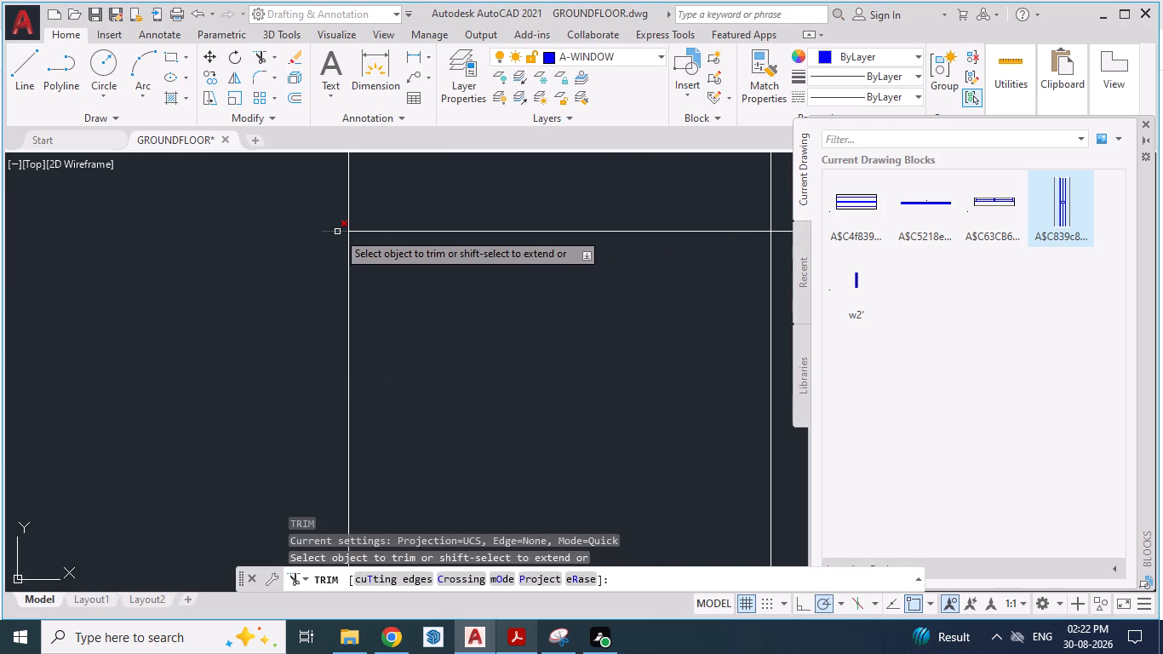
click(334, 232)
scroll(329, 226, down, 1)
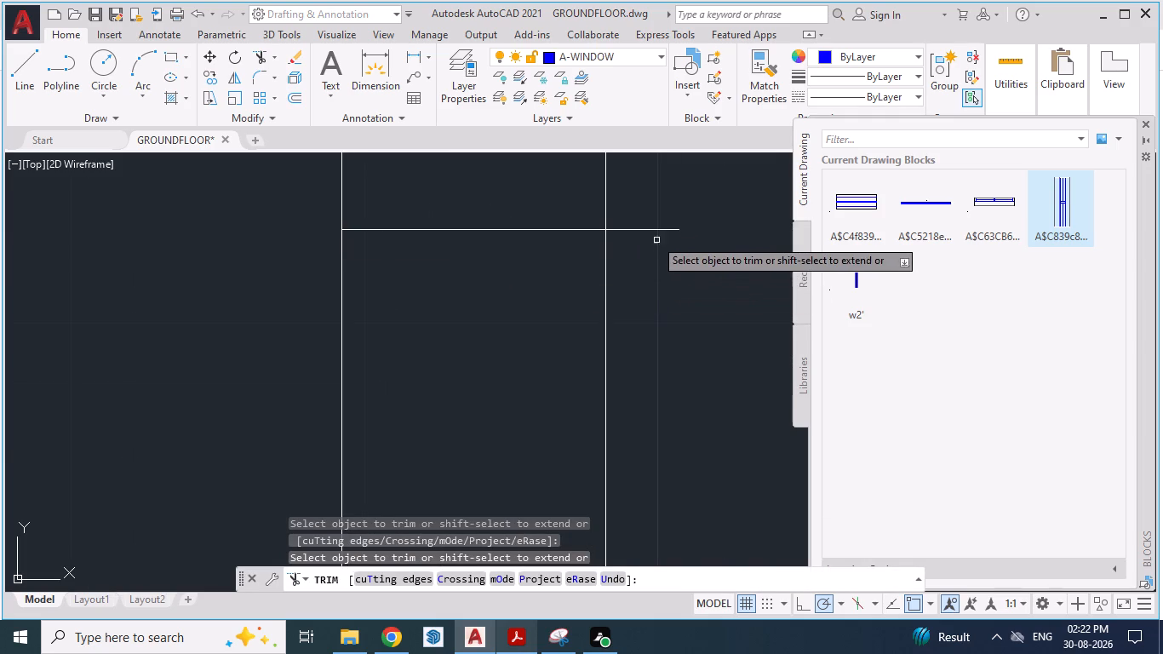
Trim the jamb line's overhang past the outer face of the kitchen's right wall.
click(651, 233)
click(650, 230)
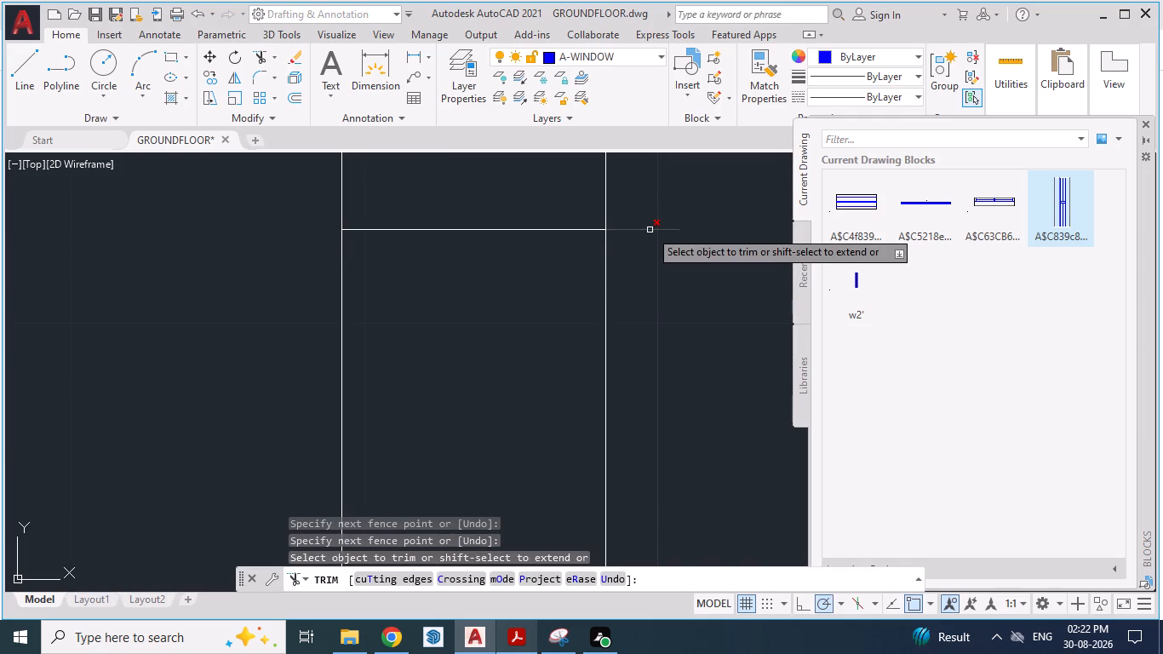
scroll(650, 230, down, 3)
key(Escape)
key(Escape)
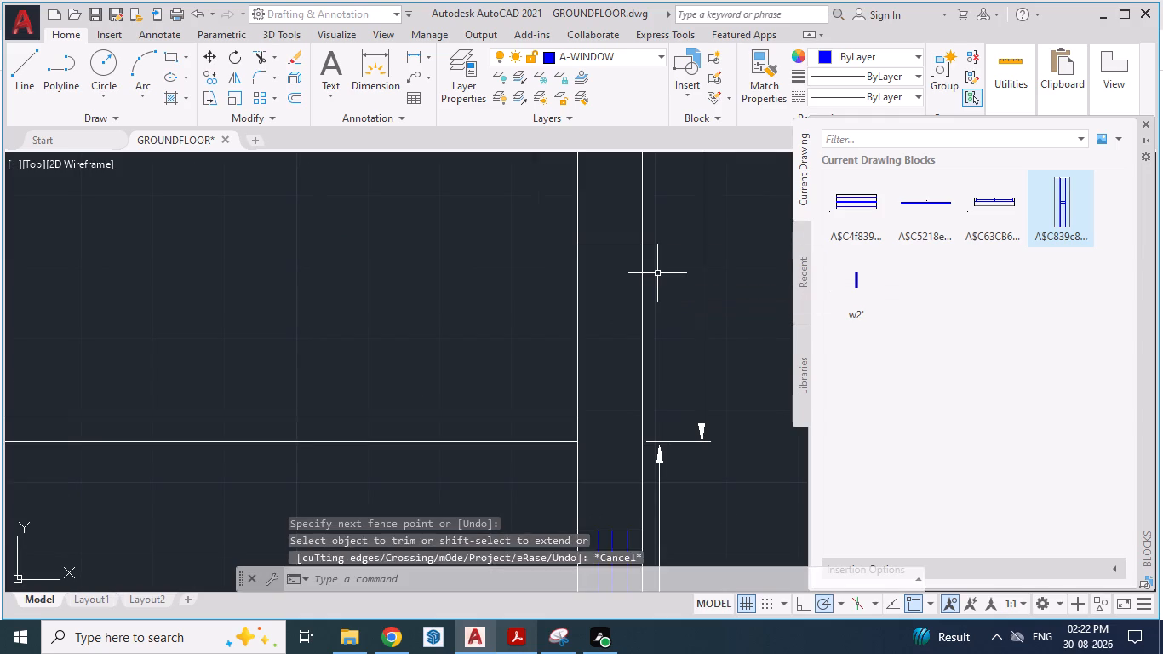
scroll(654, 311, down, 1)
scroll(639, 274, up, 5)
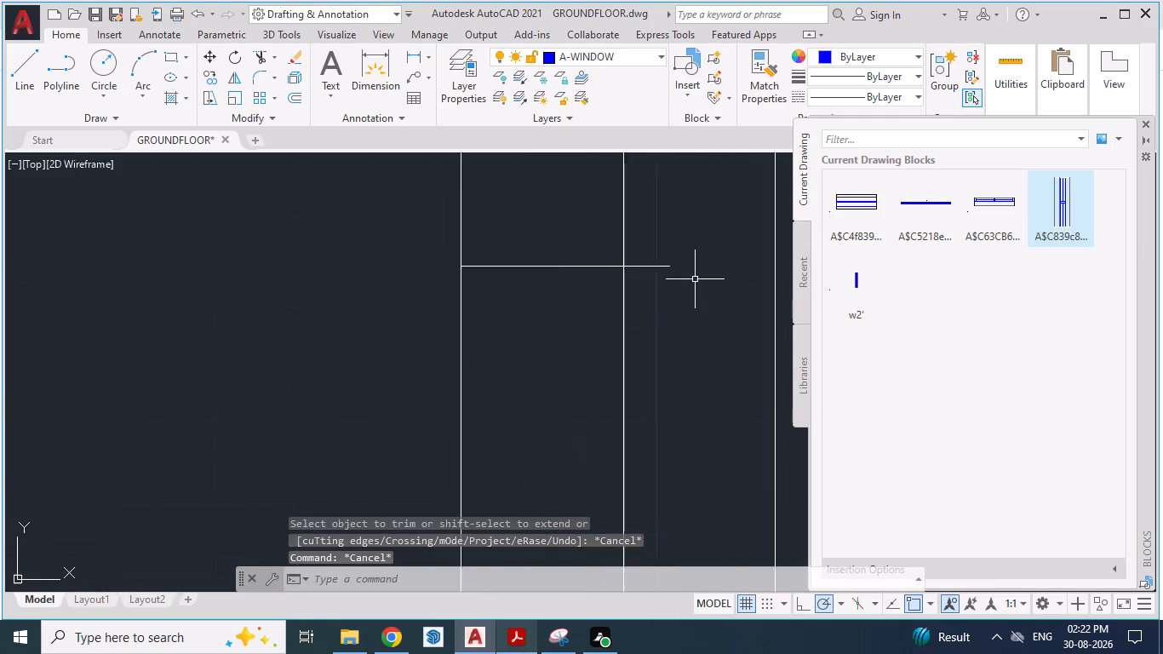
text(TR)
key(Return)
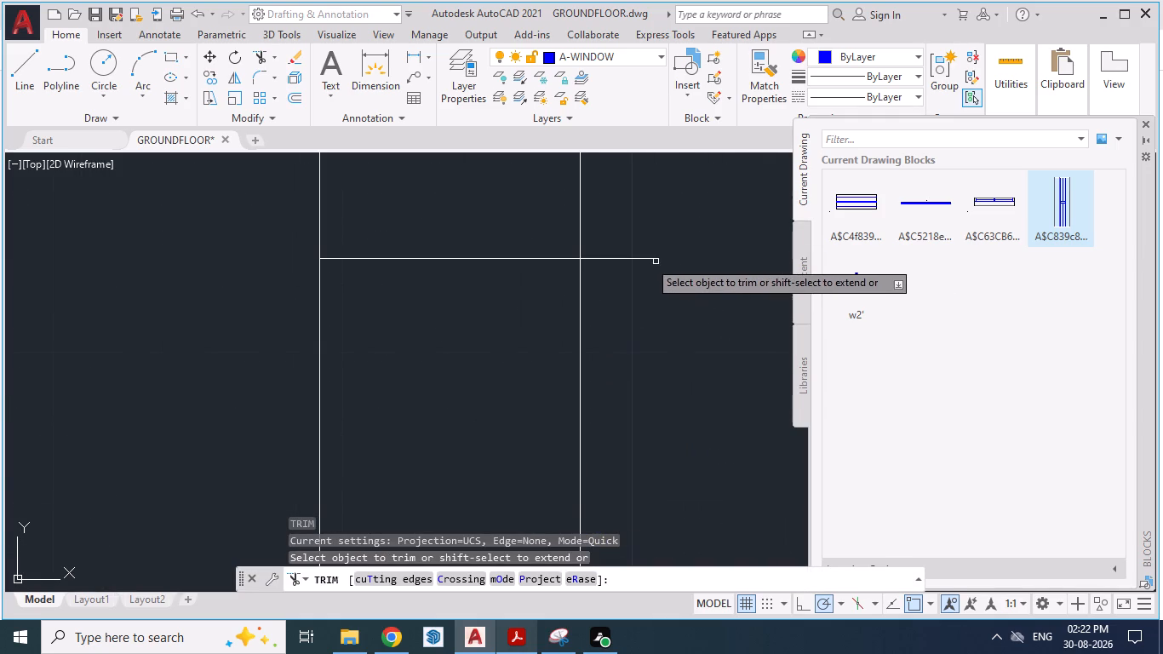
click(648, 261)
scroll(640, 267, down, 4)
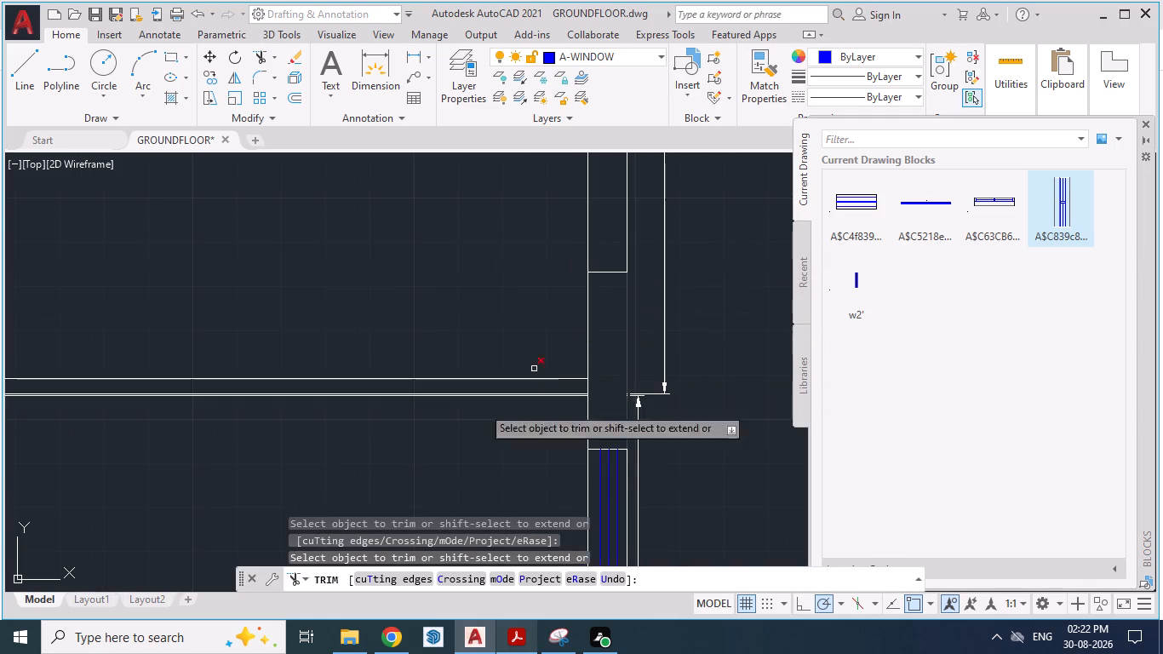
scroll(394, 416, up, 3)
scroll(471, 379, down, 2)
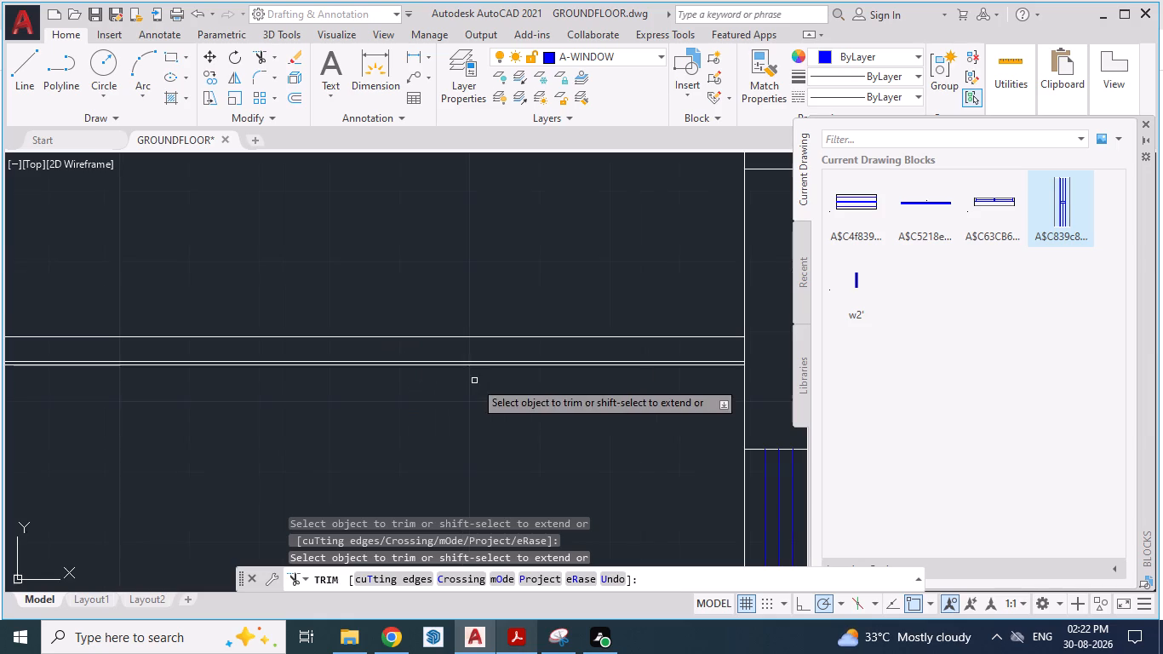
key(Escape)
key(Escape)
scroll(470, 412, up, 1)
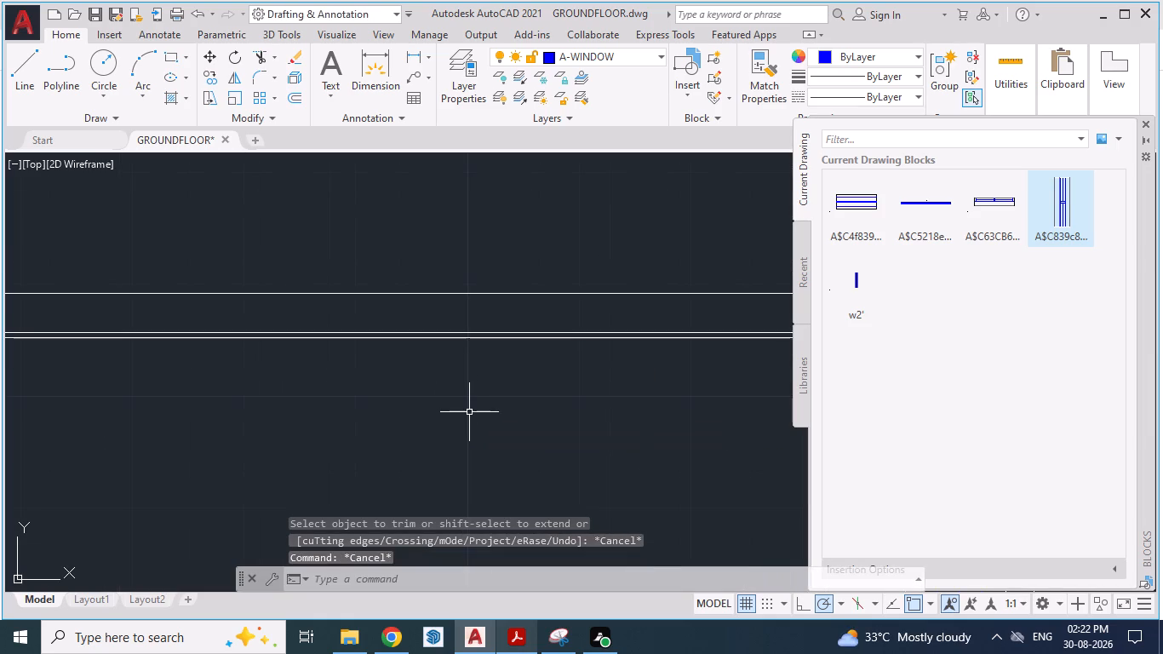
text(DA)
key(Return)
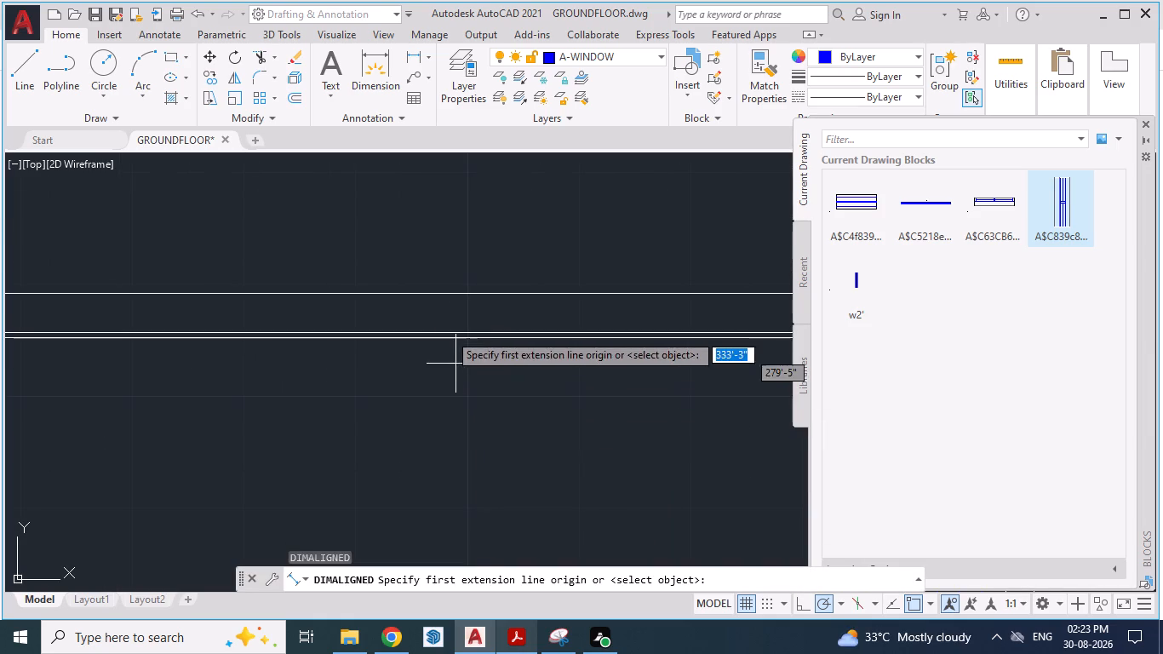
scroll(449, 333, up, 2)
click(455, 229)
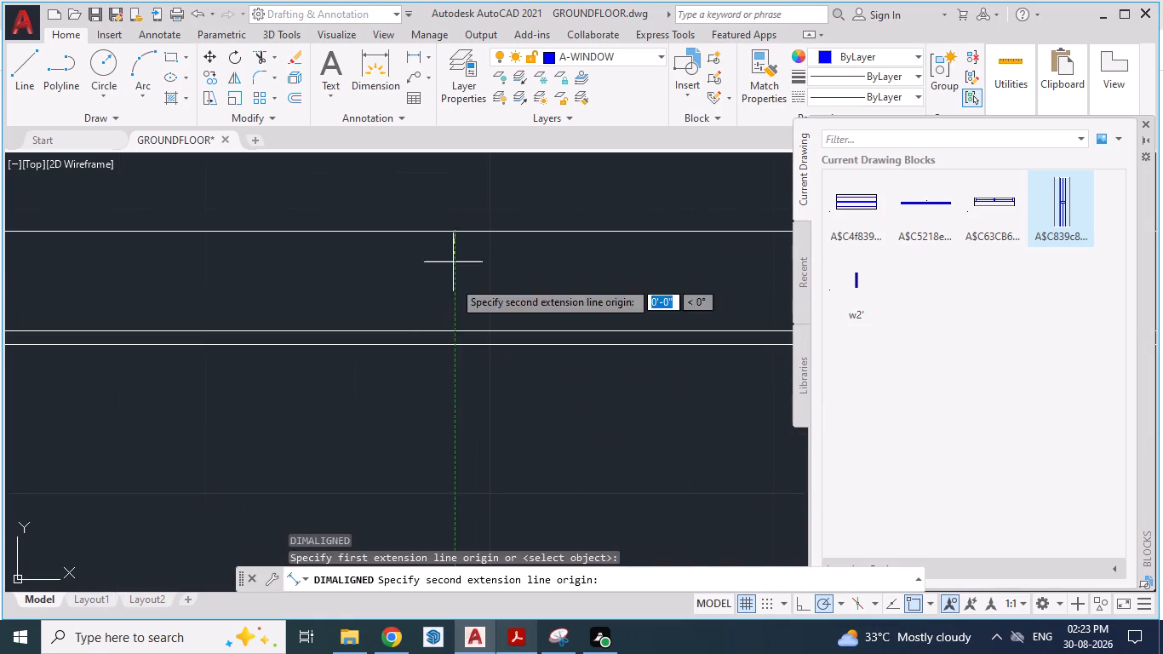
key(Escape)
Delete the extra middle line in the partition between the kitchen and dining.
click(444, 328)
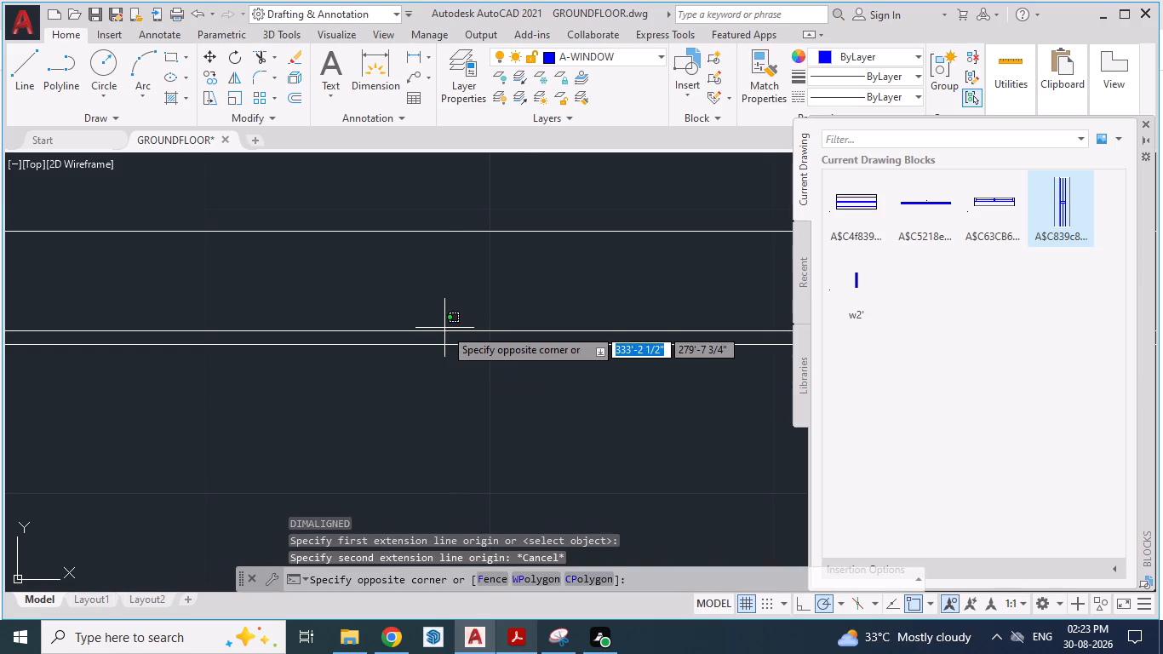
click(449, 333)
click(449, 330)
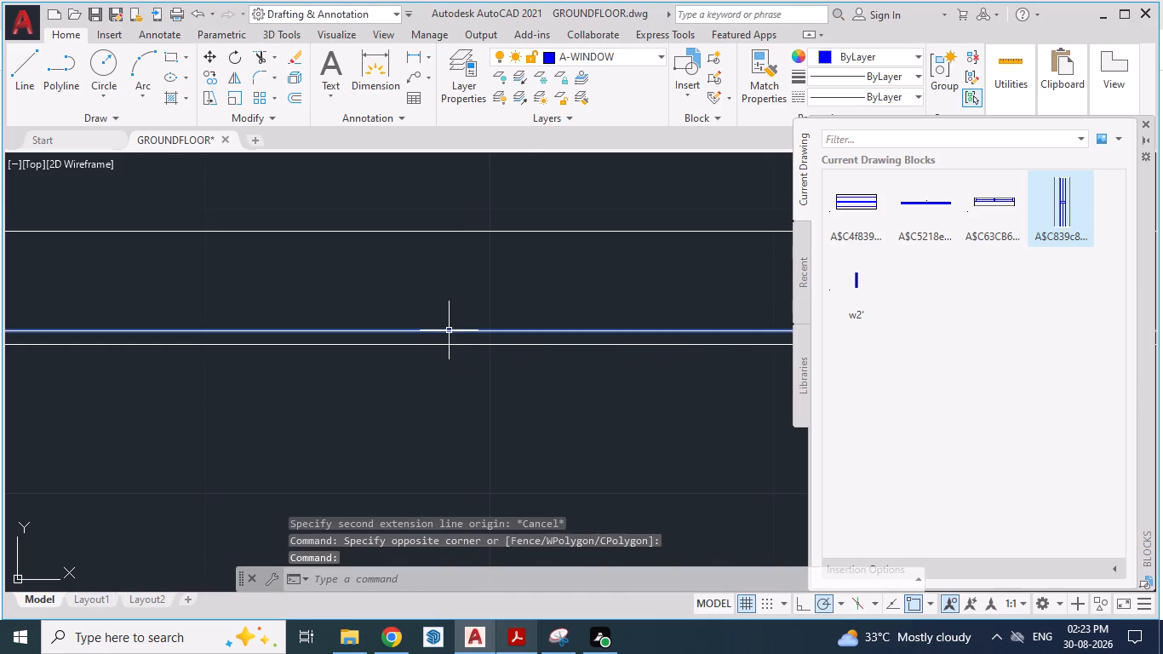
key(Delete)
Check the reference PDF and trim the left wall's inner face line between the two kitchen–dining partition lines.
scroll(462, 330, down, 7)
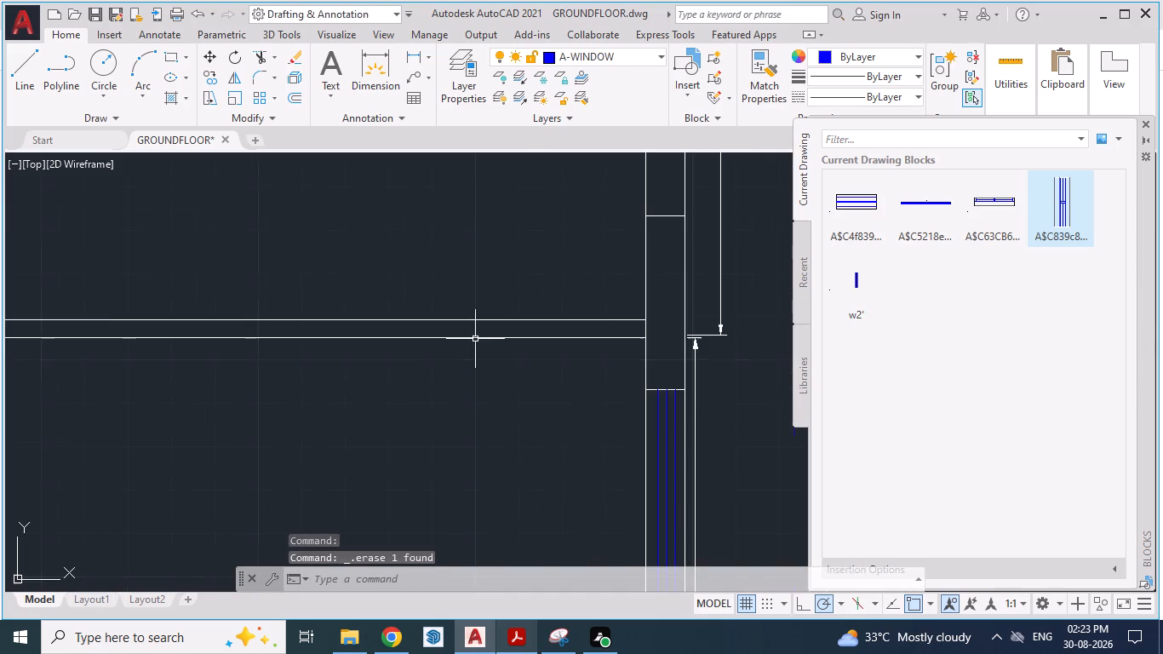
scroll(487, 346, down, 2)
key(alt+Tab)
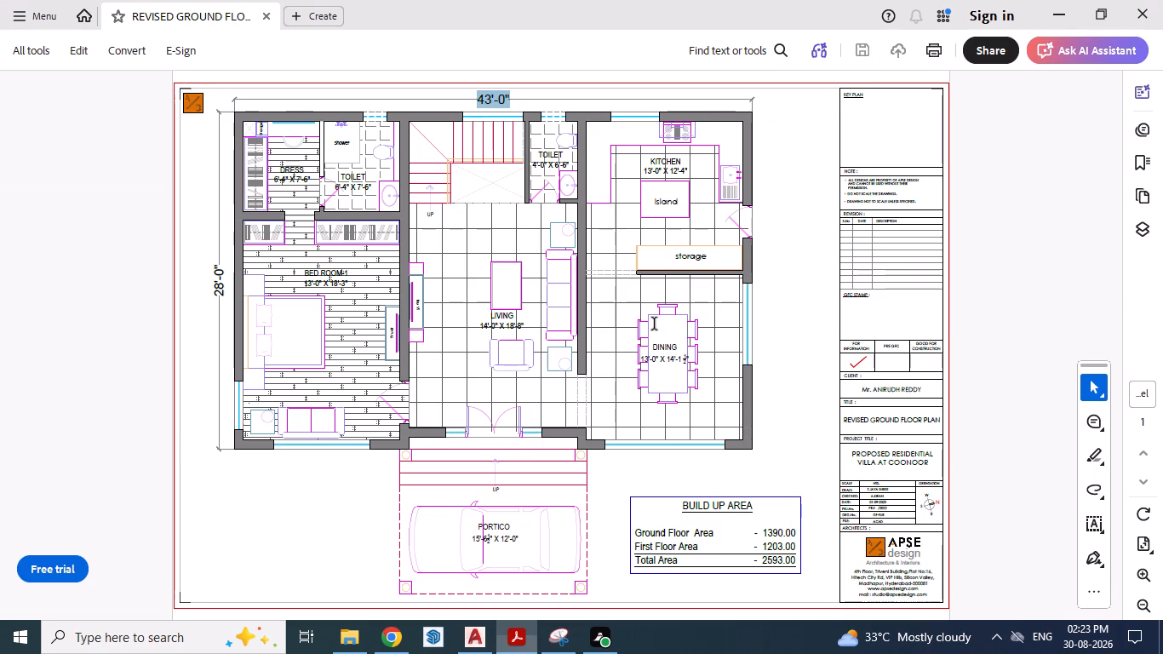
key(alt+Tab)
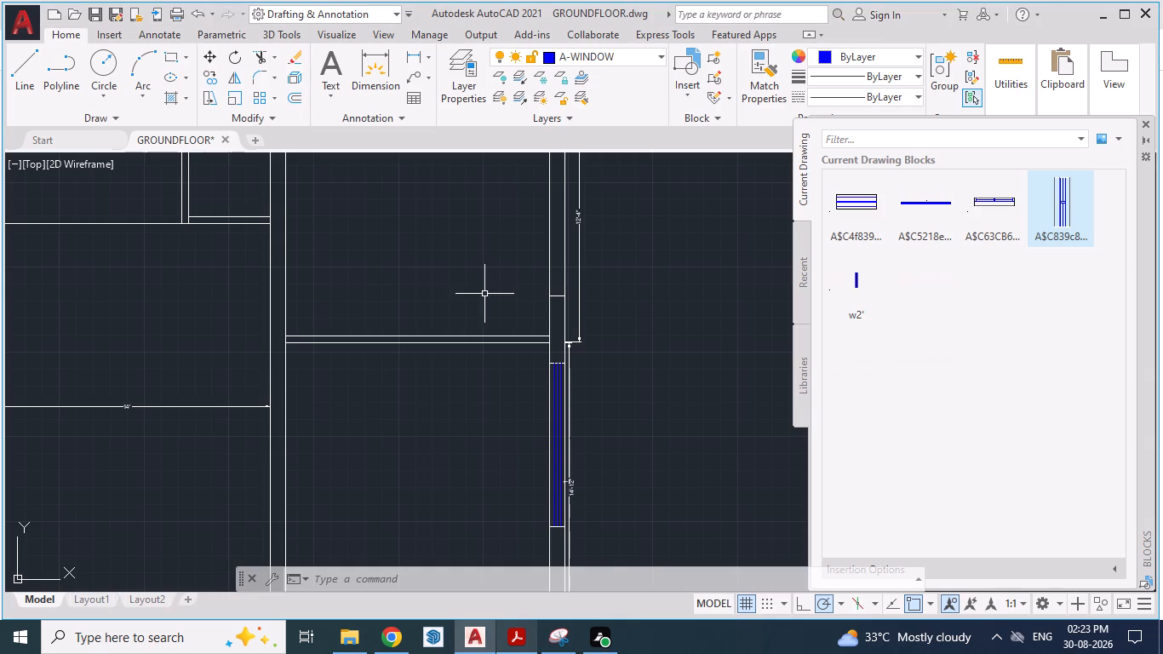
scroll(301, 381, up, 3)
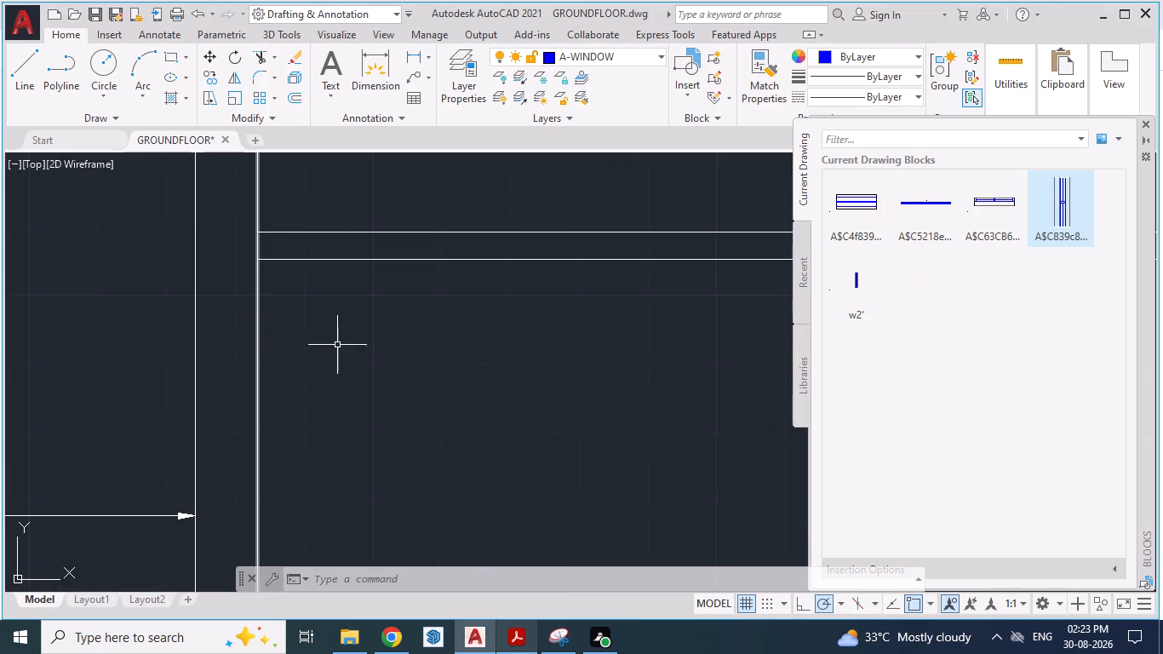
key(t)
key(r)
key(Return)
scroll(255, 250, up, 1)
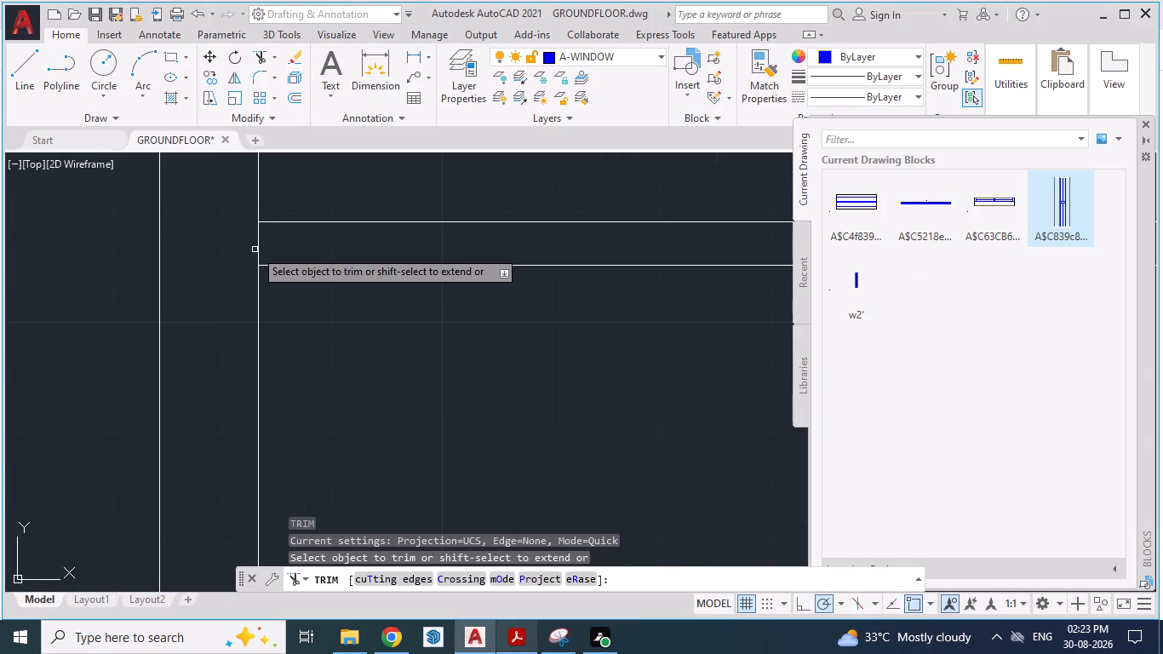
click(260, 244)
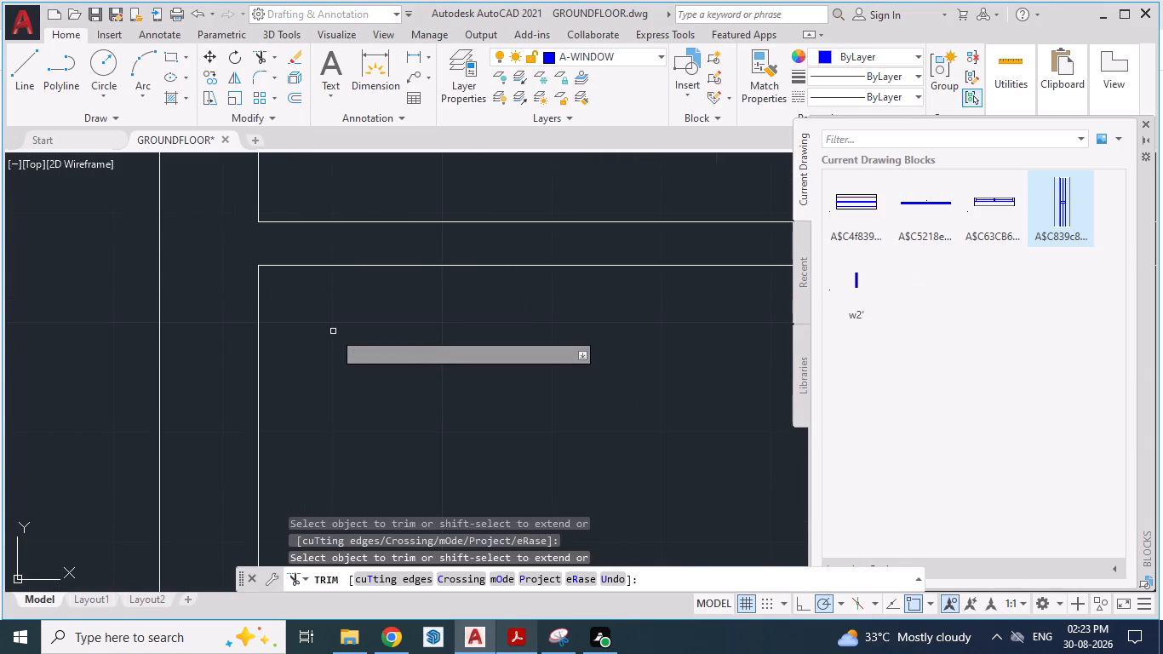
key(Escape)
key(Escape)
Draw a short vertical line closing the kitchen–dining partition's left end, across the gap in the wall face.
key(l)
key(Return)
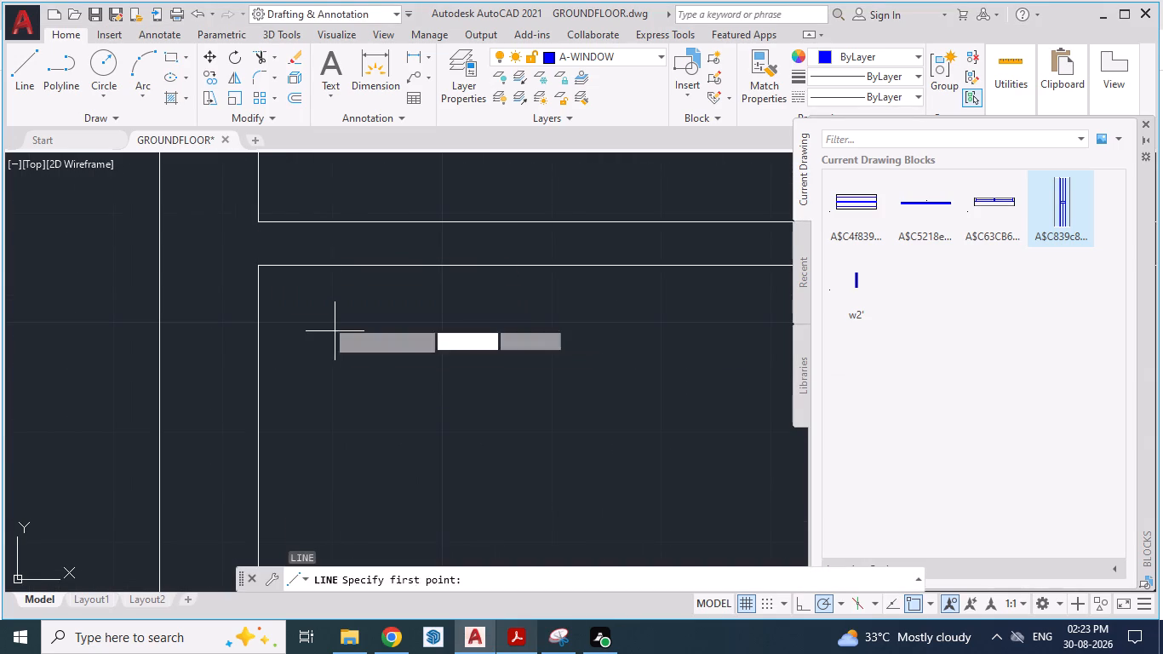
click(256, 220)
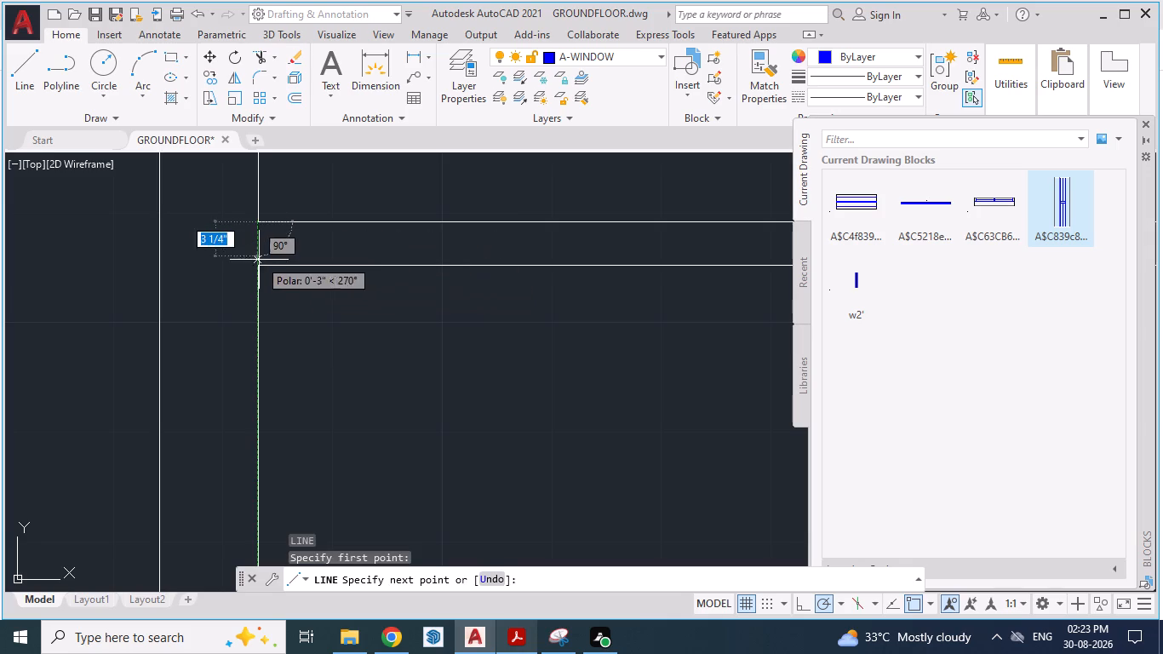
click(257, 264)
key(Return)
key(Return)
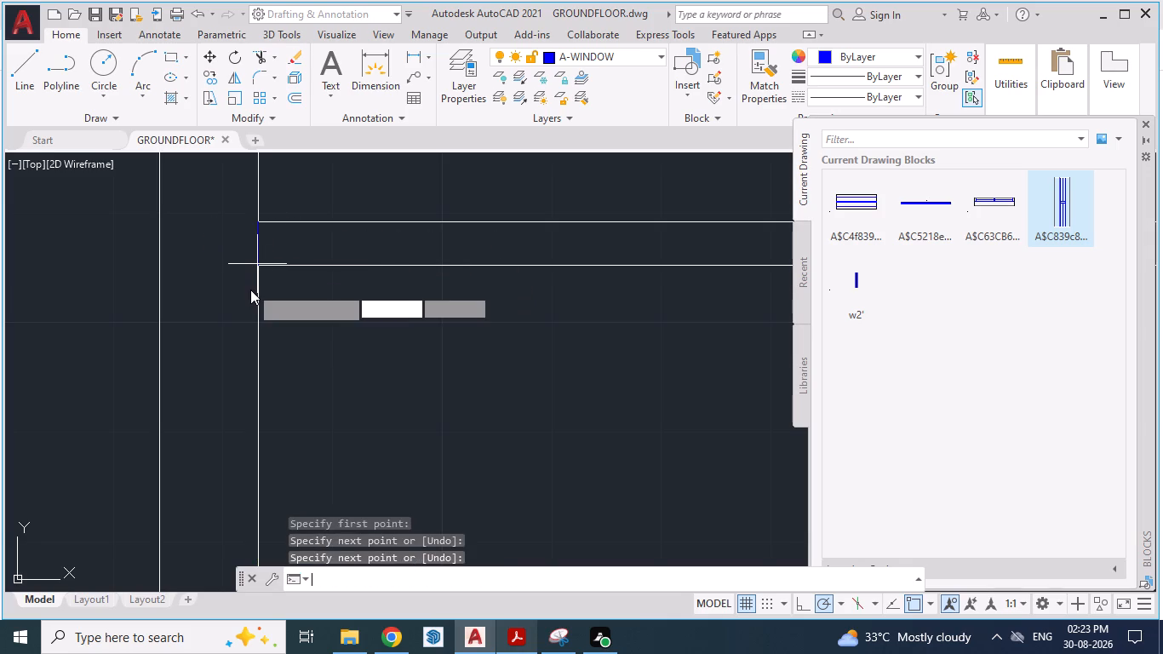
scroll(250, 290, down, 1)
key(Escape)
scroll(284, 262, up, 2)
scroll(284, 262, down, 1)
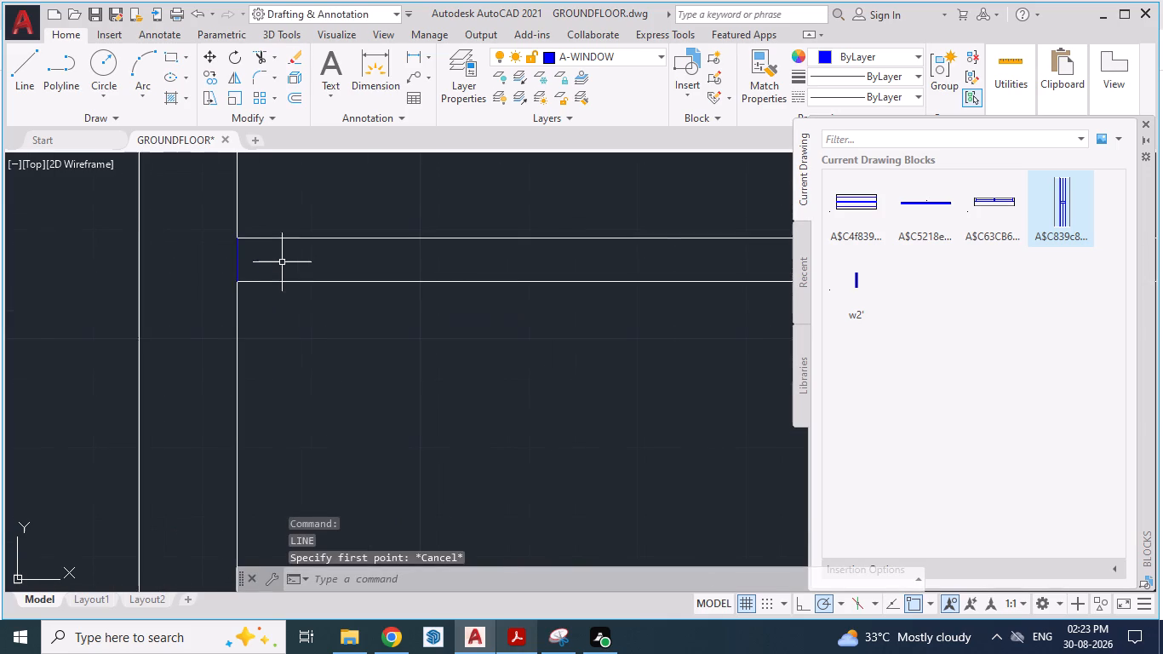
Offset the short closing line 3' to the right along the kitchen–dining partition.
key(o)
key(Return)
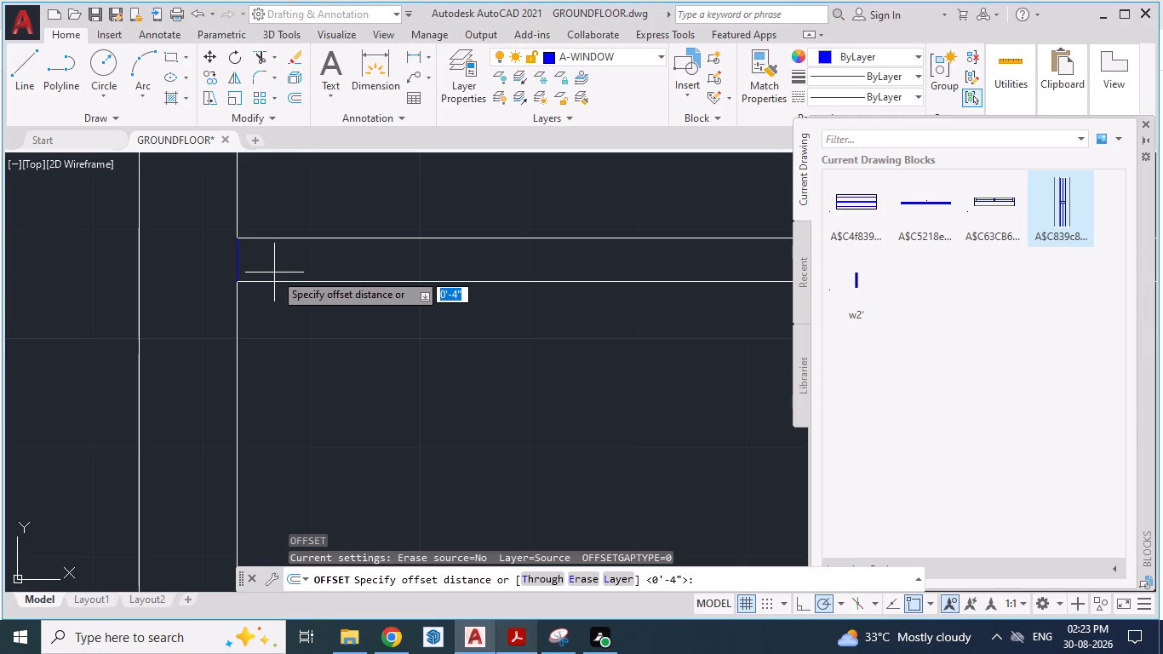
text(3')
key(Return)
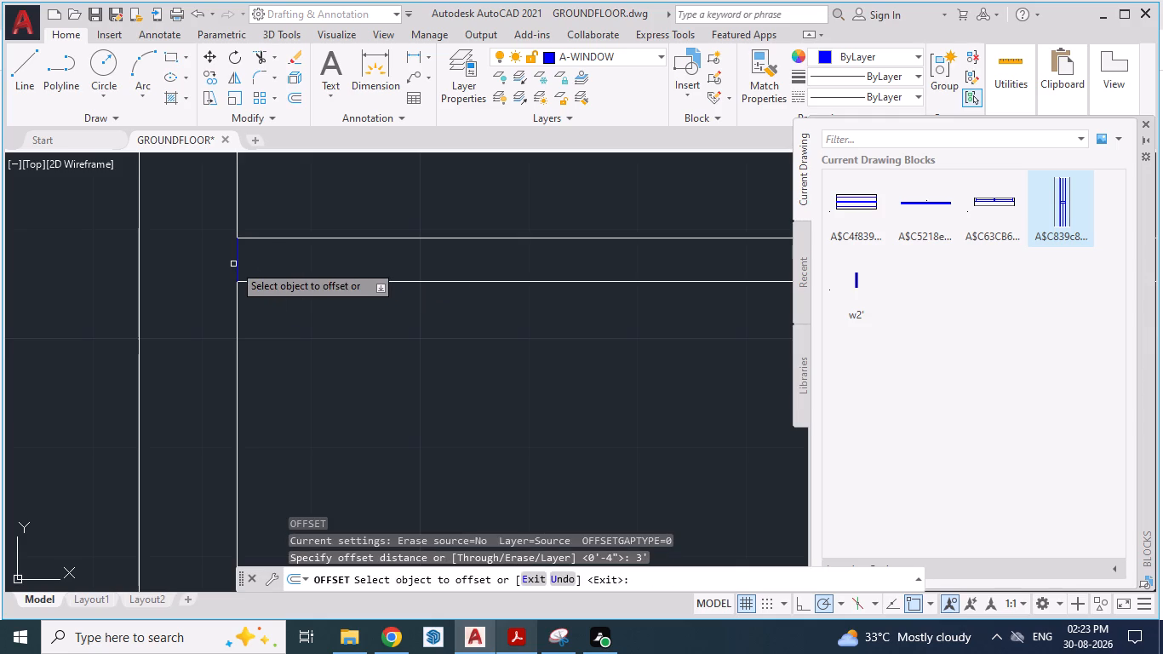
drag(236, 264, 282, 264)
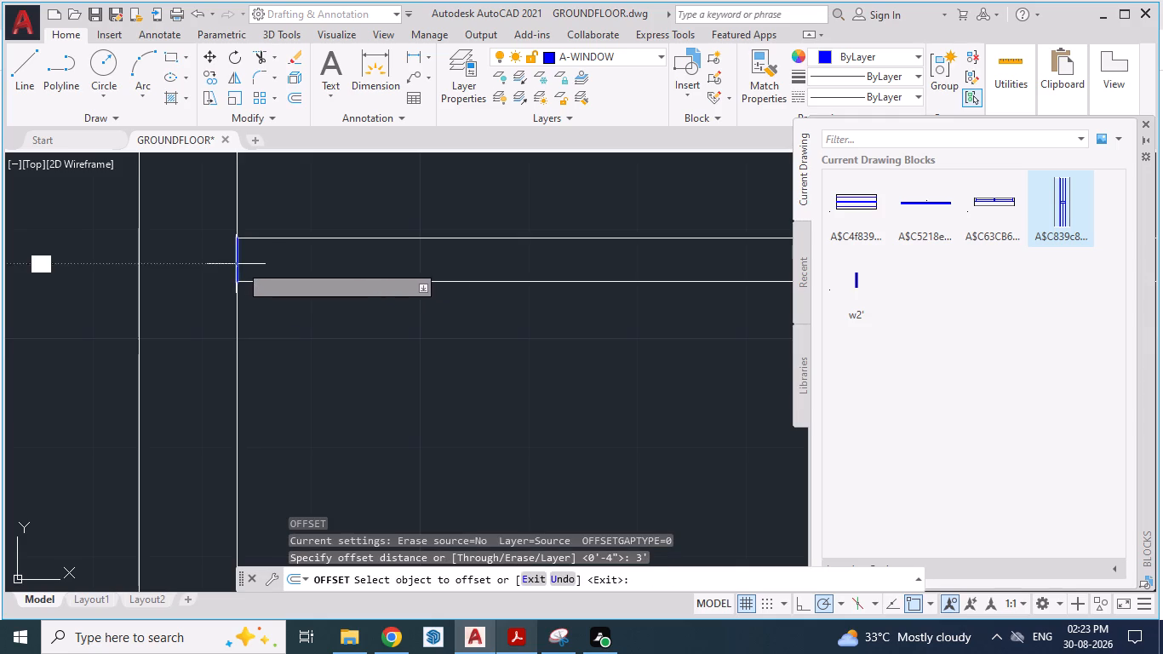
drag(282, 264, 378, 267)
click(378, 267)
scroll(295, 278, down, 2)
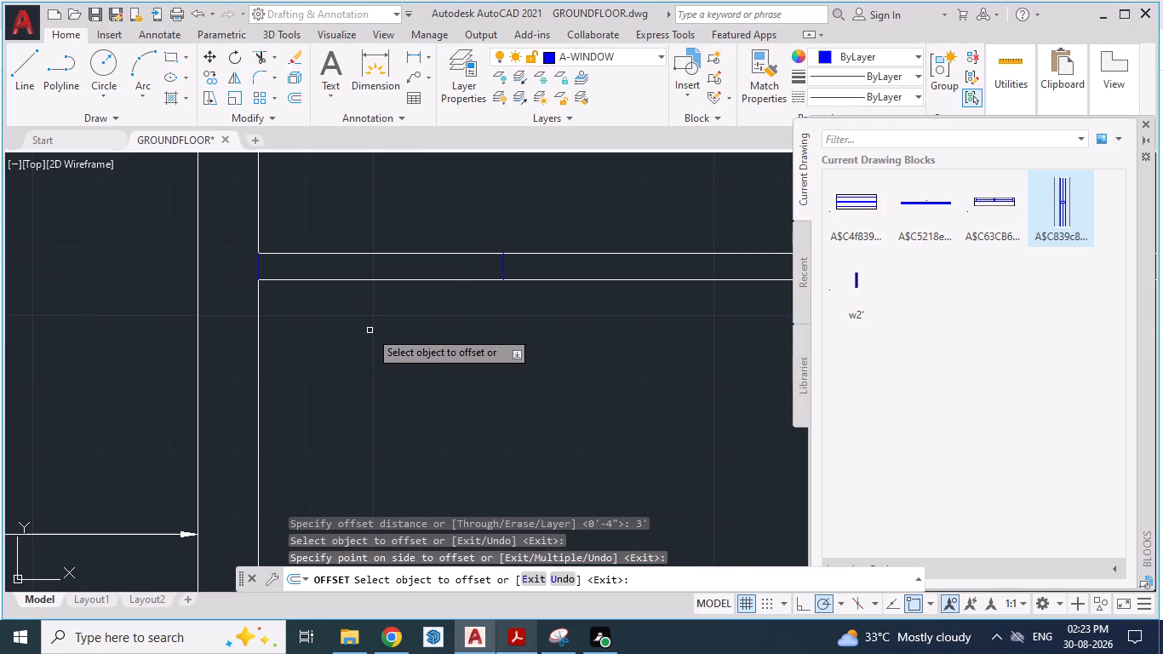
Trim both partition lines between the closing line and its 3' offset to open the passage.
text(TR)
key(Return)
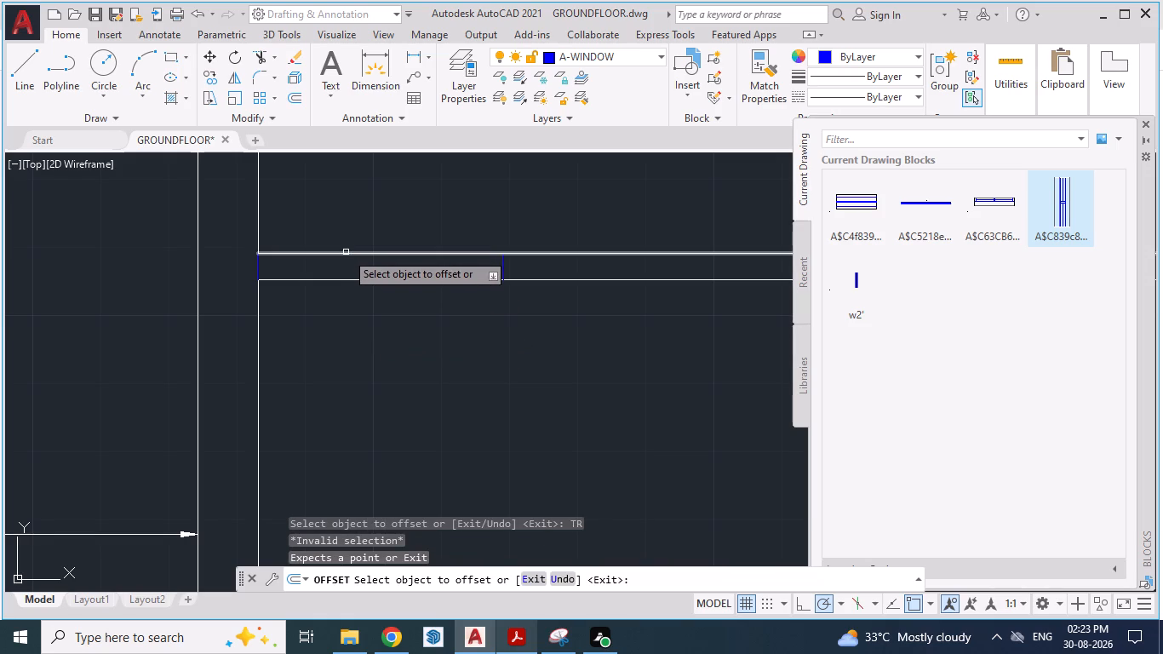
scroll(353, 318, up, 1)
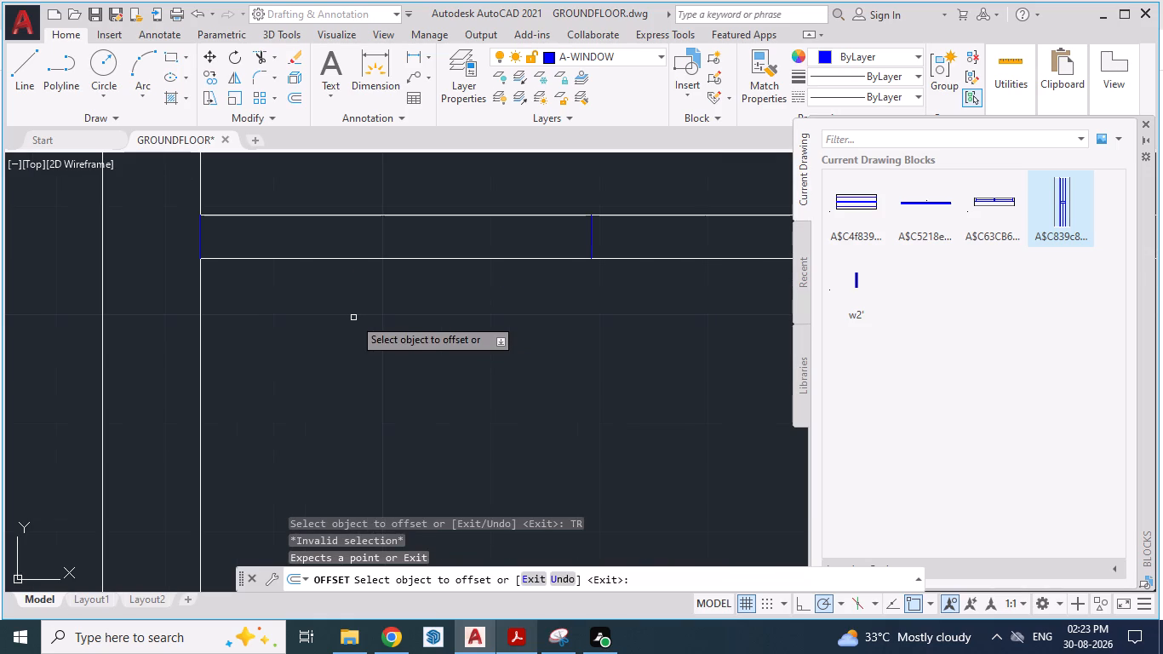
key(Escape)
key(Escape)
text(TR)
key(Return)
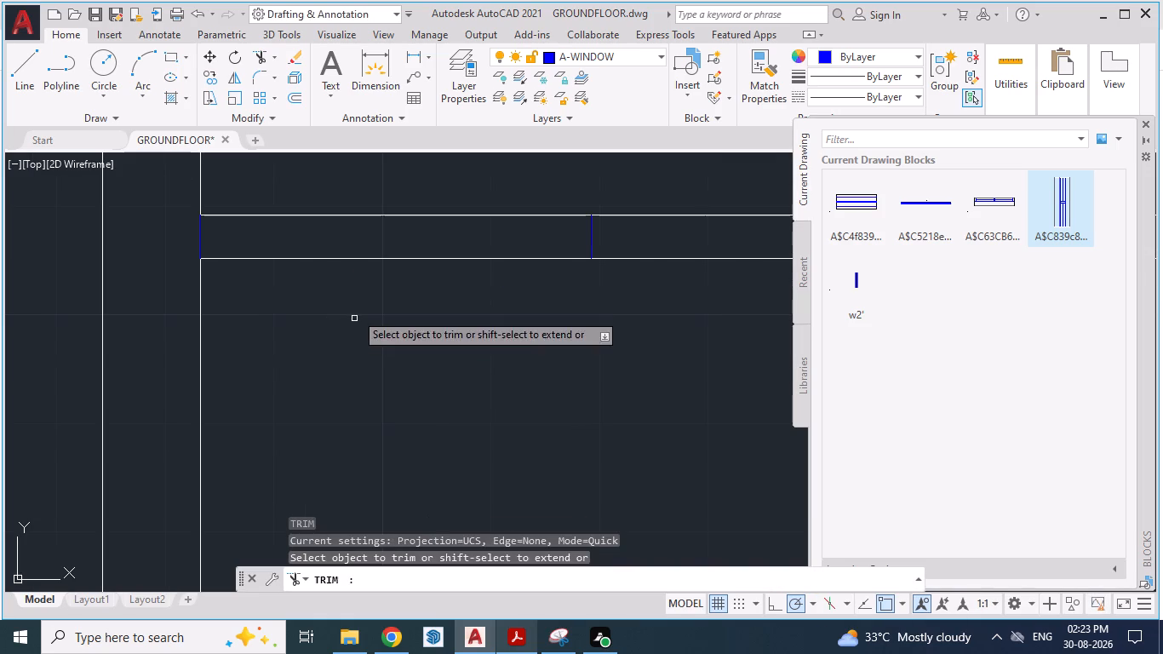
click(316, 261)
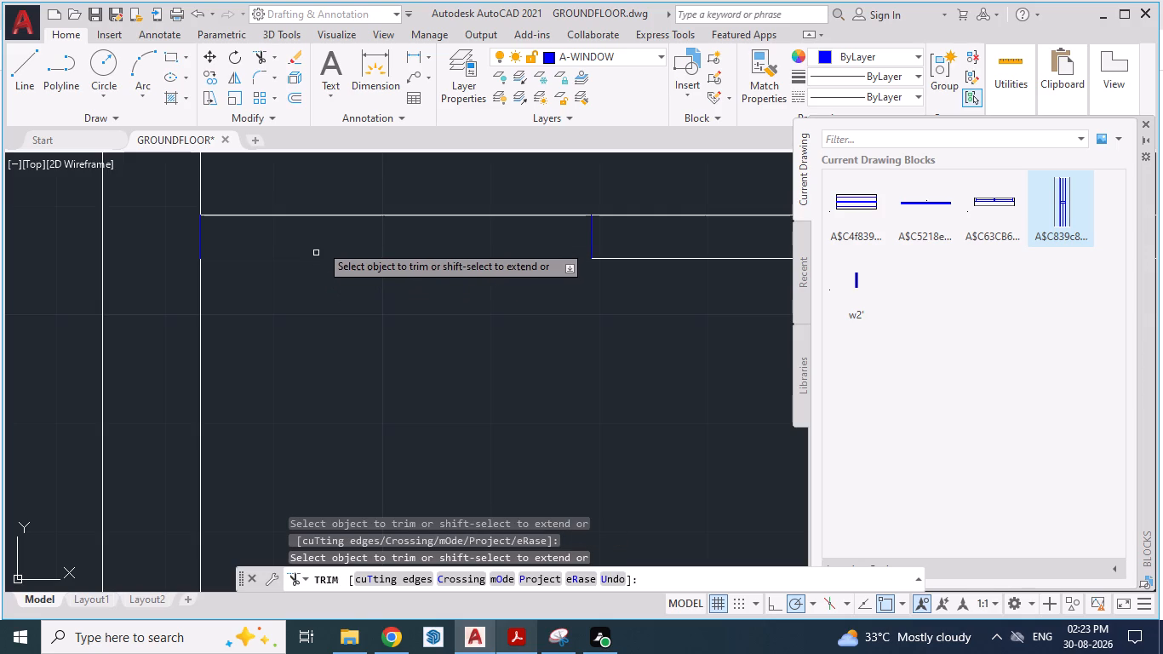
click(318, 216)
scroll(369, 242, down, 2)
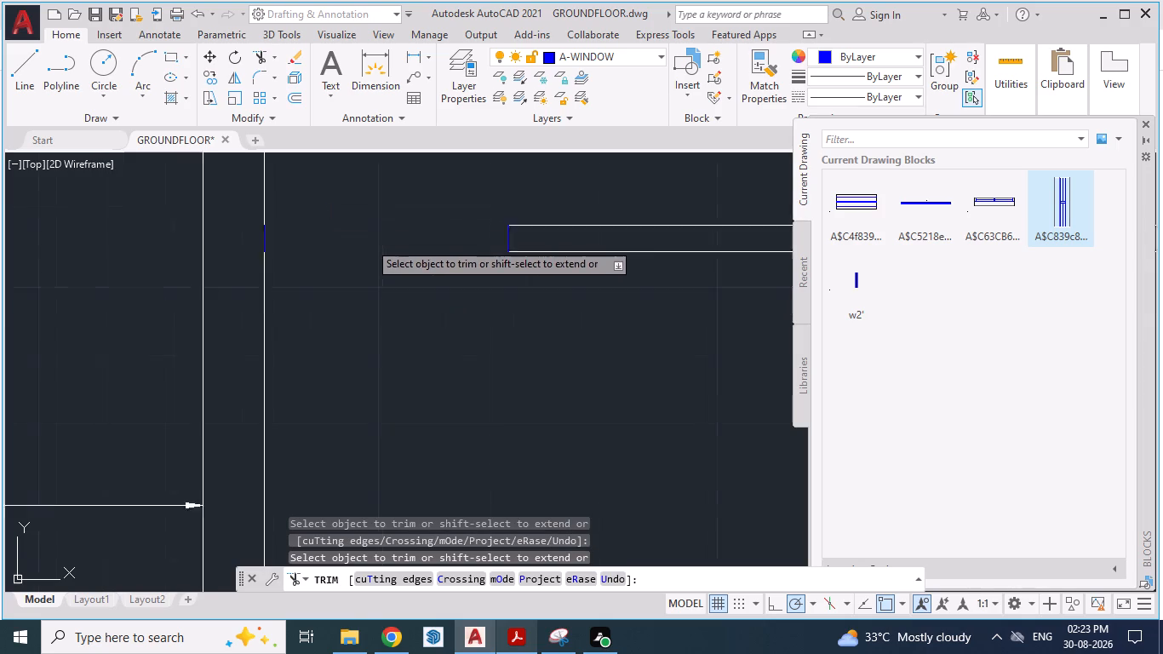
scroll(398, 340, down, 1)
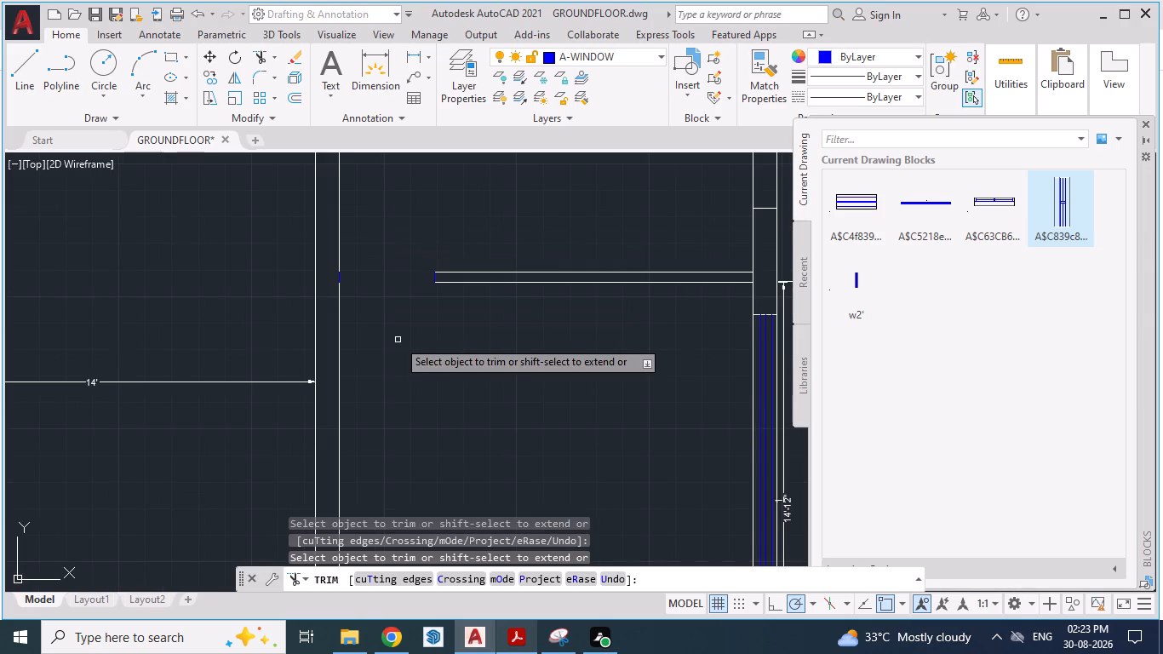
Check the passage in the reference PDF and delete the short closing line in the left wall's face.
key(alt+Tab)
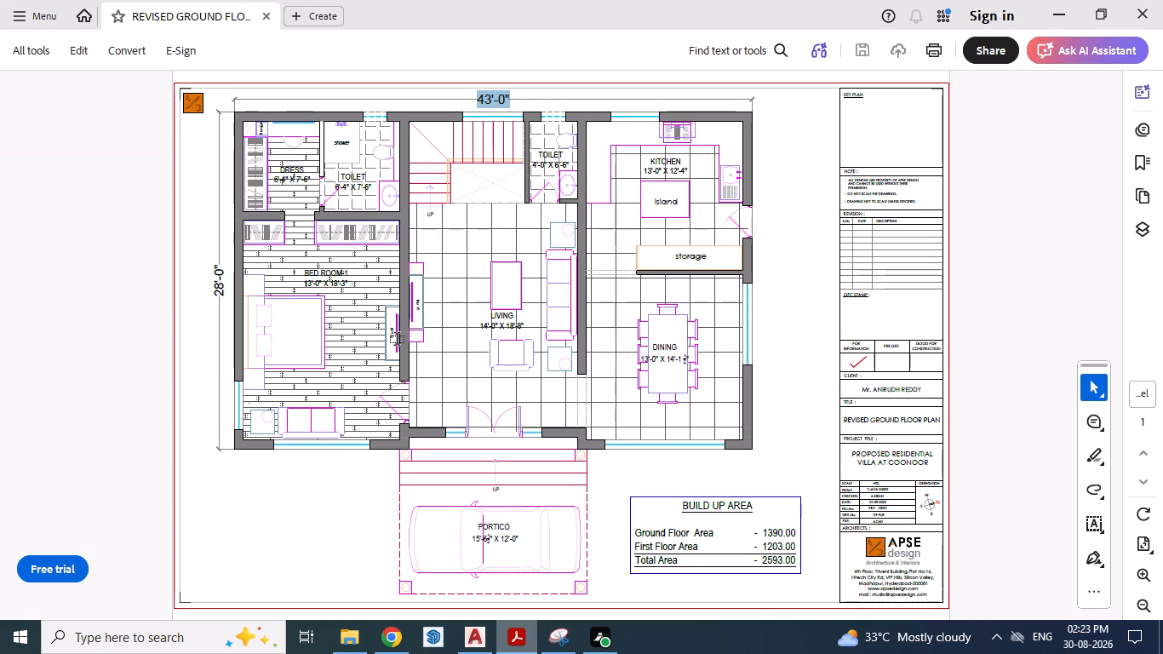
key(alt+Tab)
scroll(370, 278, up, 2)
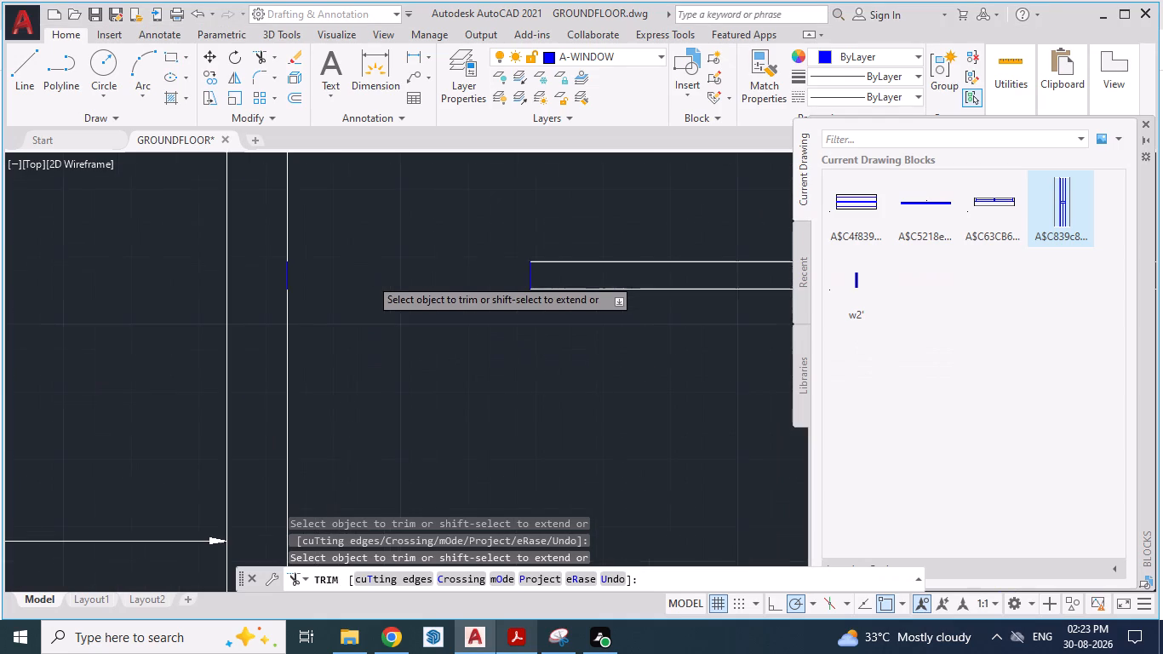
scroll(362, 276, up, 1)
scroll(362, 276, down, 1)
key(Escape)
key(Escape)
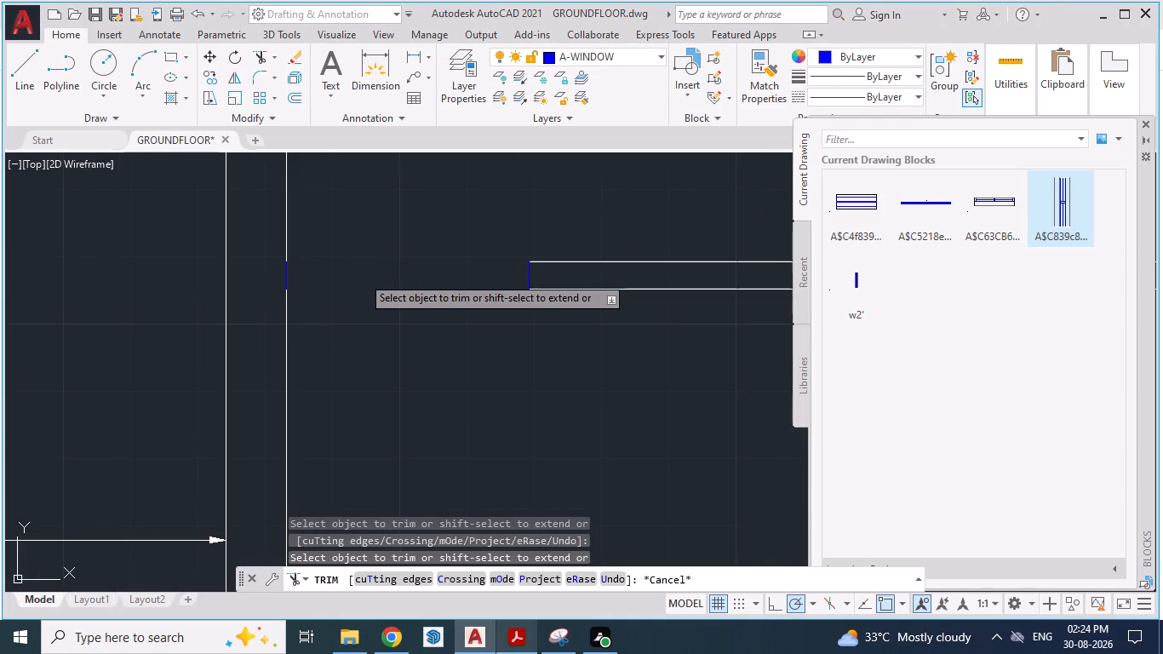
click(285, 276)
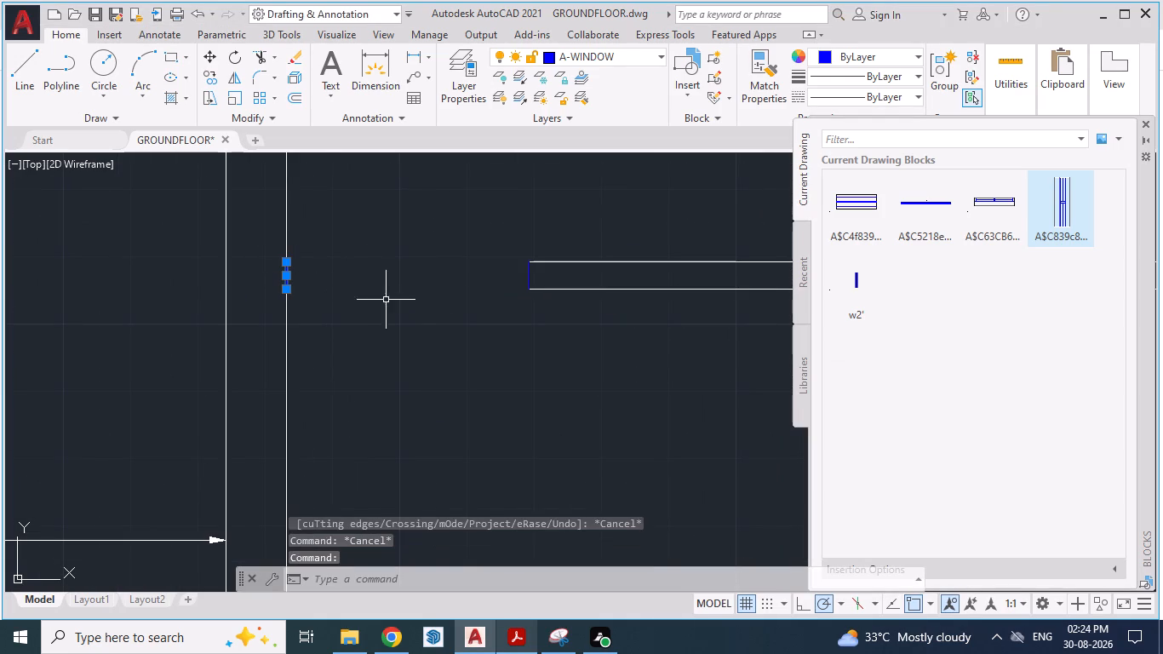
key(Delete)
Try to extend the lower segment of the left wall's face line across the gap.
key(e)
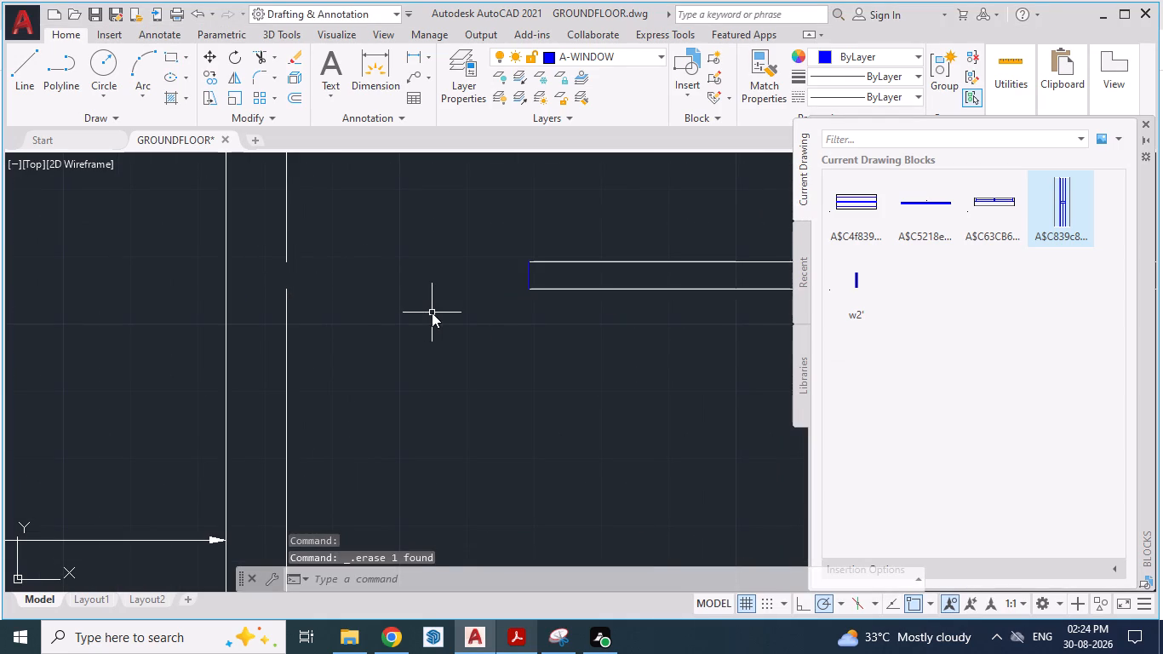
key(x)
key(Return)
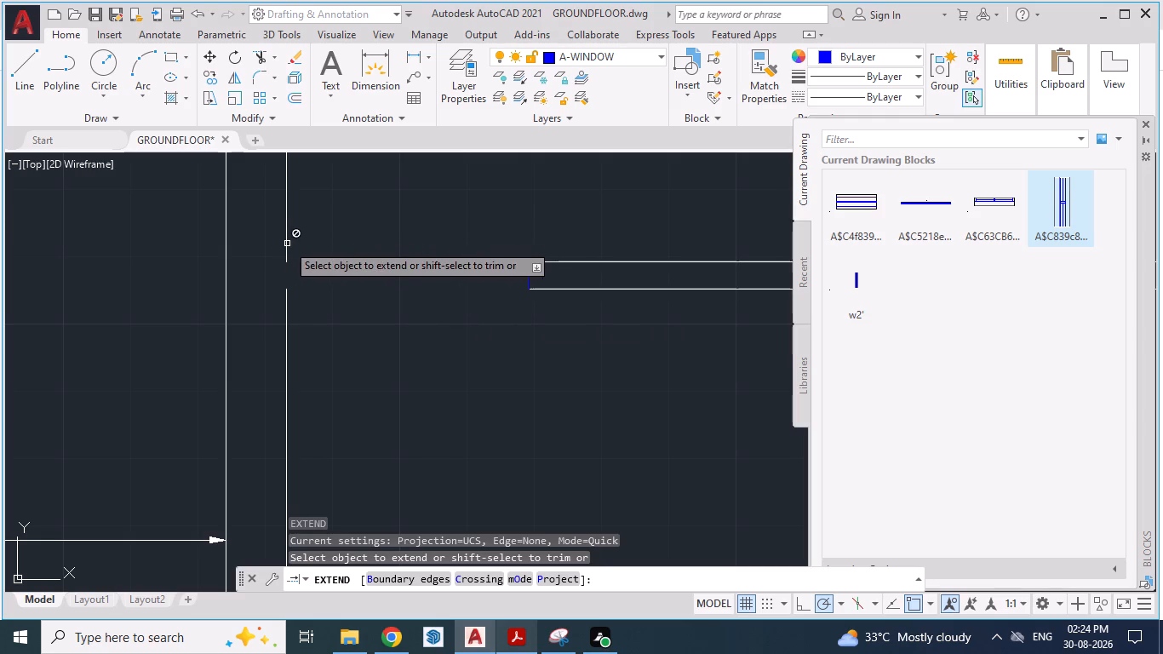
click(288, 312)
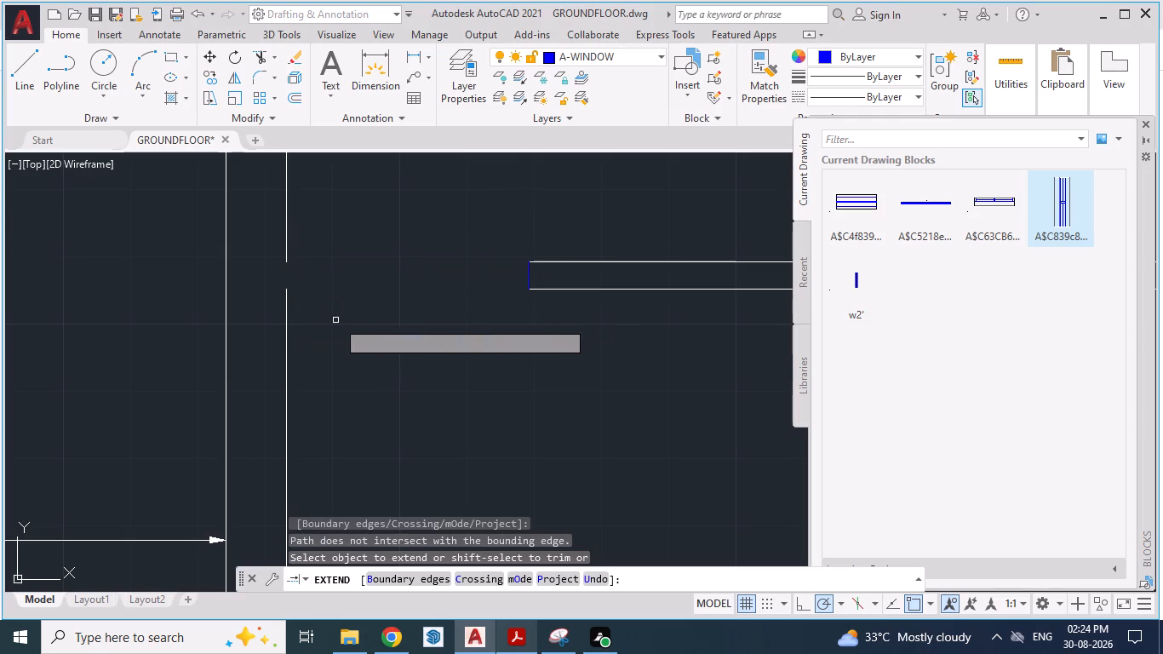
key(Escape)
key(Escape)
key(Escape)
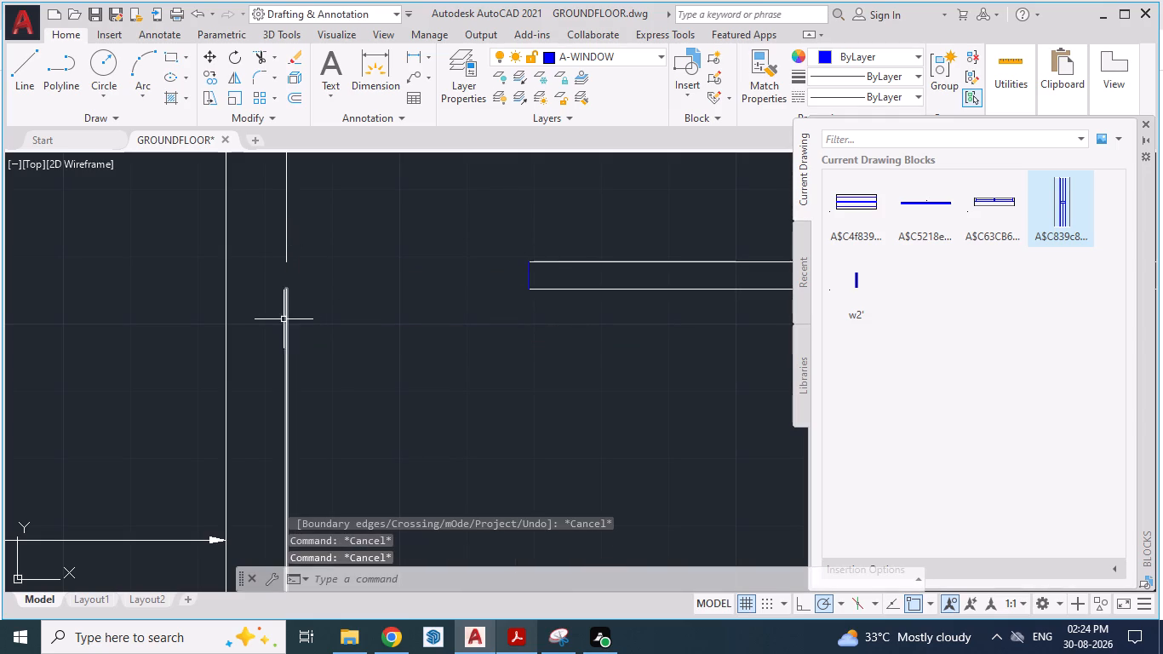
Select the left wall's face line just below the gap.
click(284, 319)
click(287, 315)
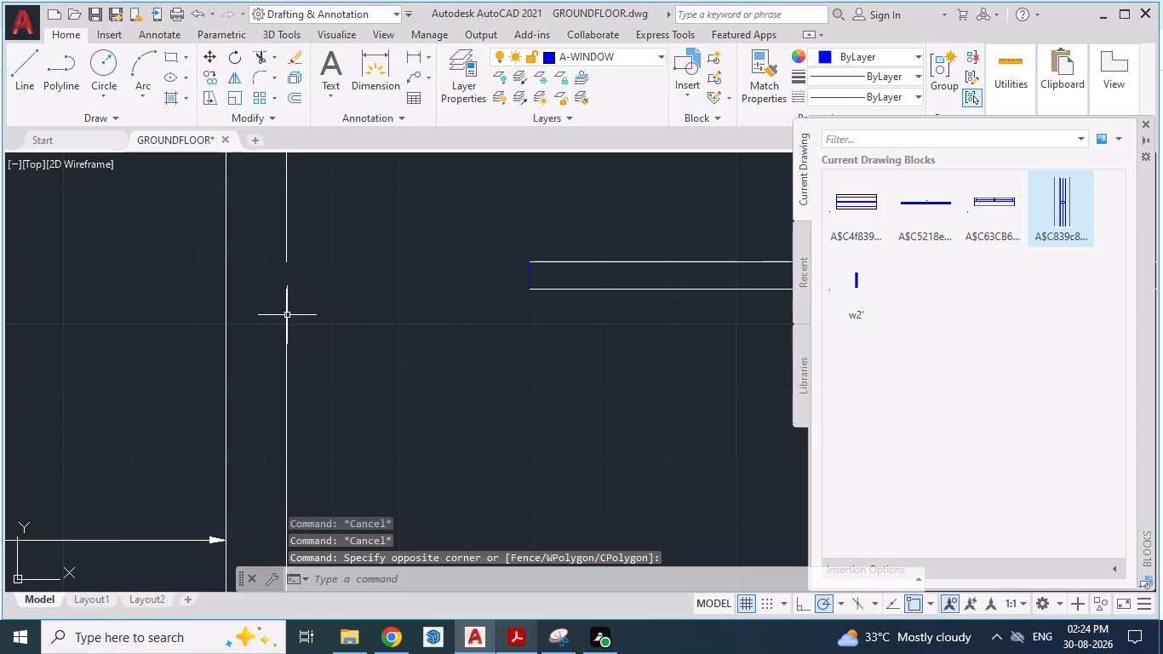
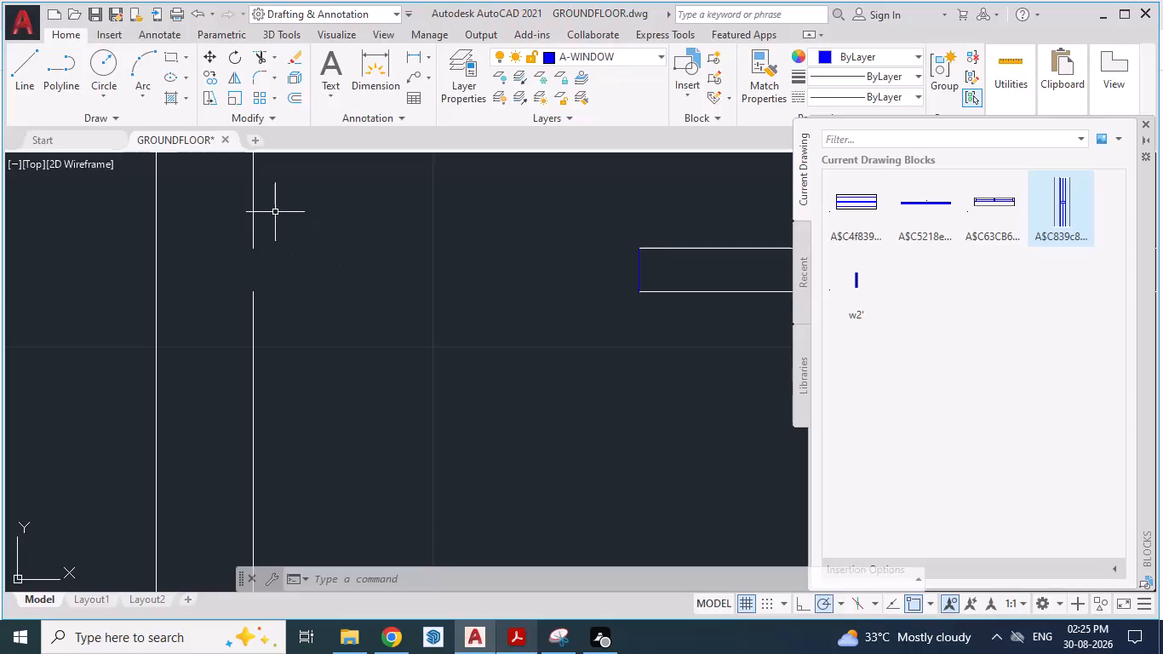
Stretch the lower segment of the left wall's face line up 4" to the endpoint of the upper segment, closing the gap.
click(249, 209)
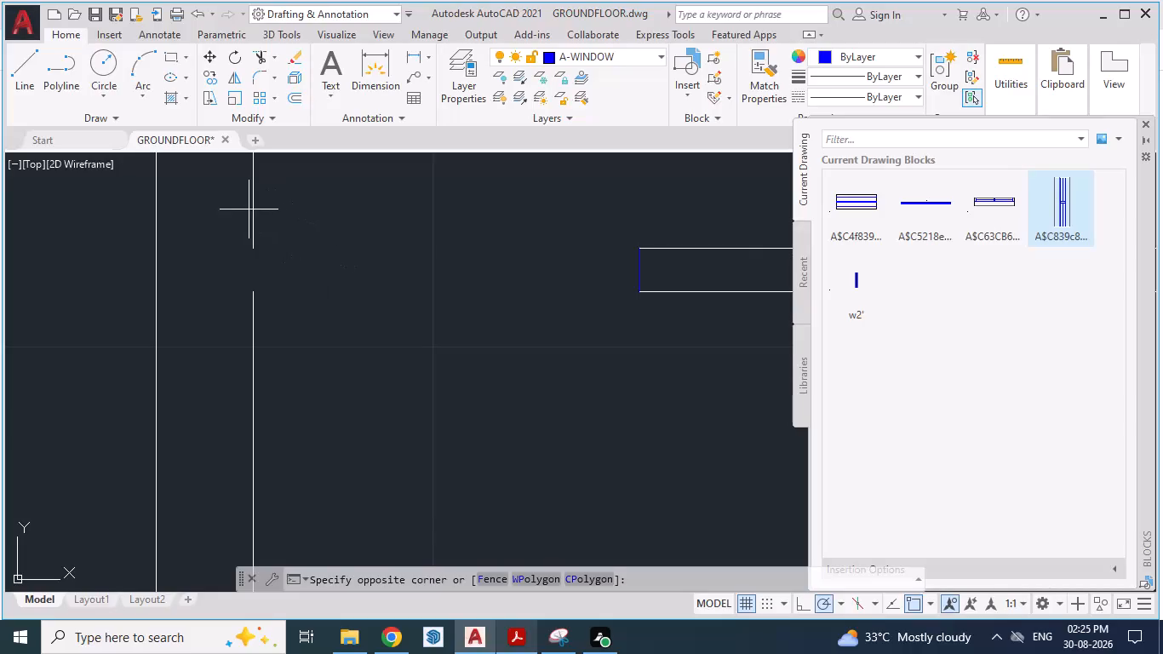
click(255, 210)
click(329, 370)
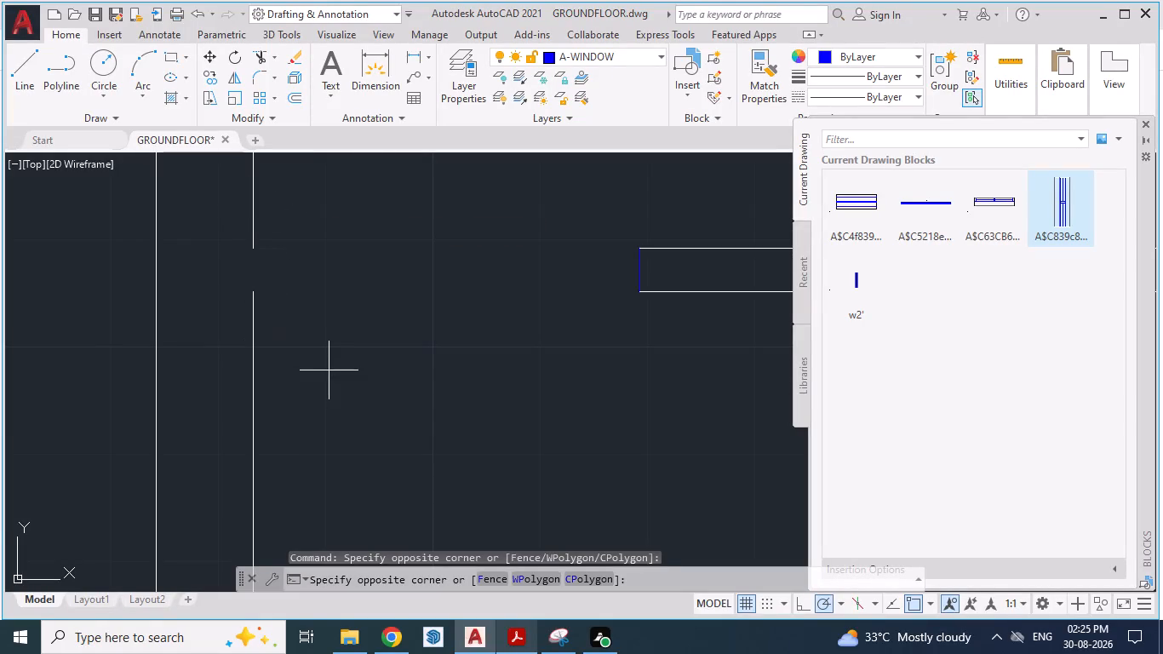
click(210, 394)
scroll(251, 255, up, 3)
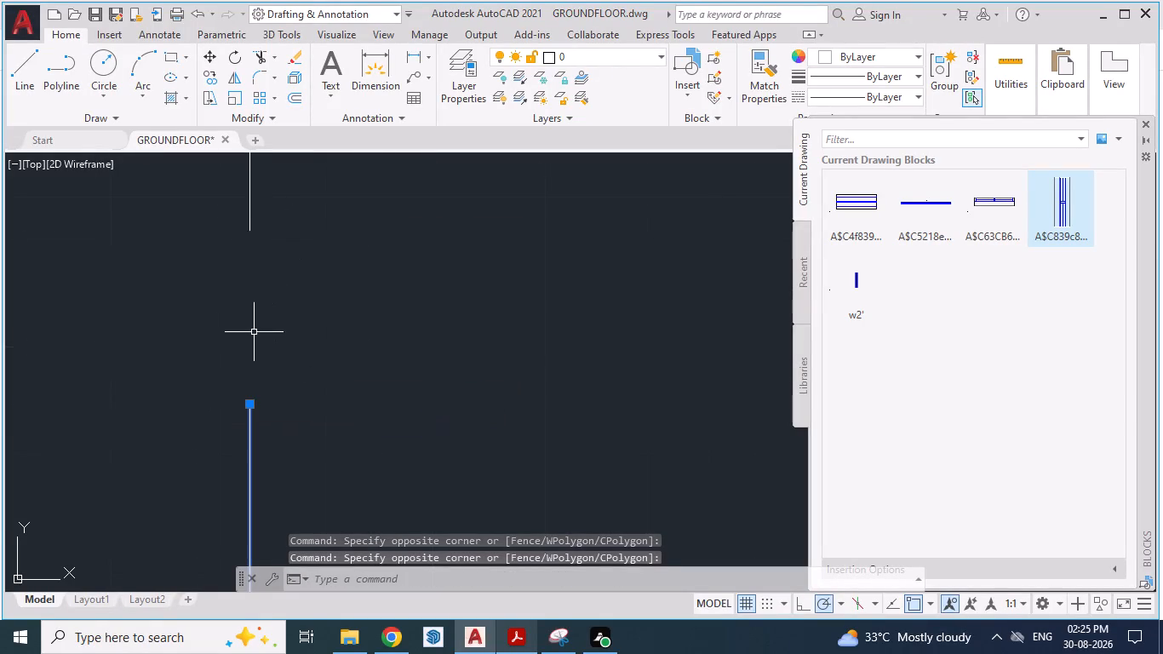
drag(249, 405, 252, 313)
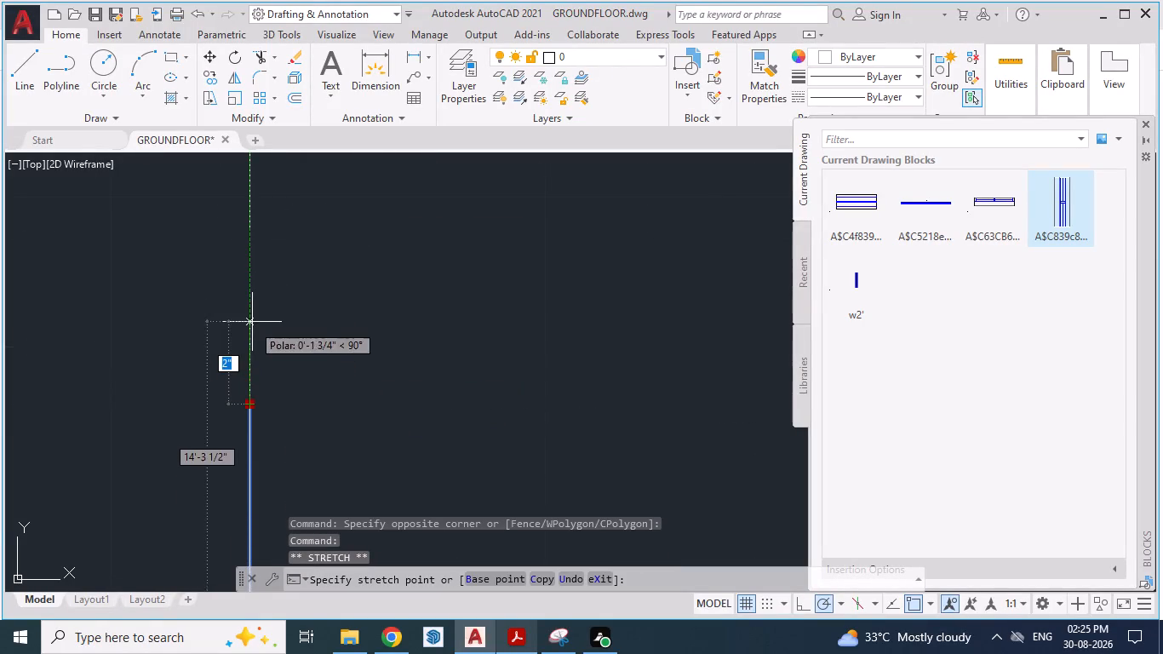
drag(252, 313, 253, 238)
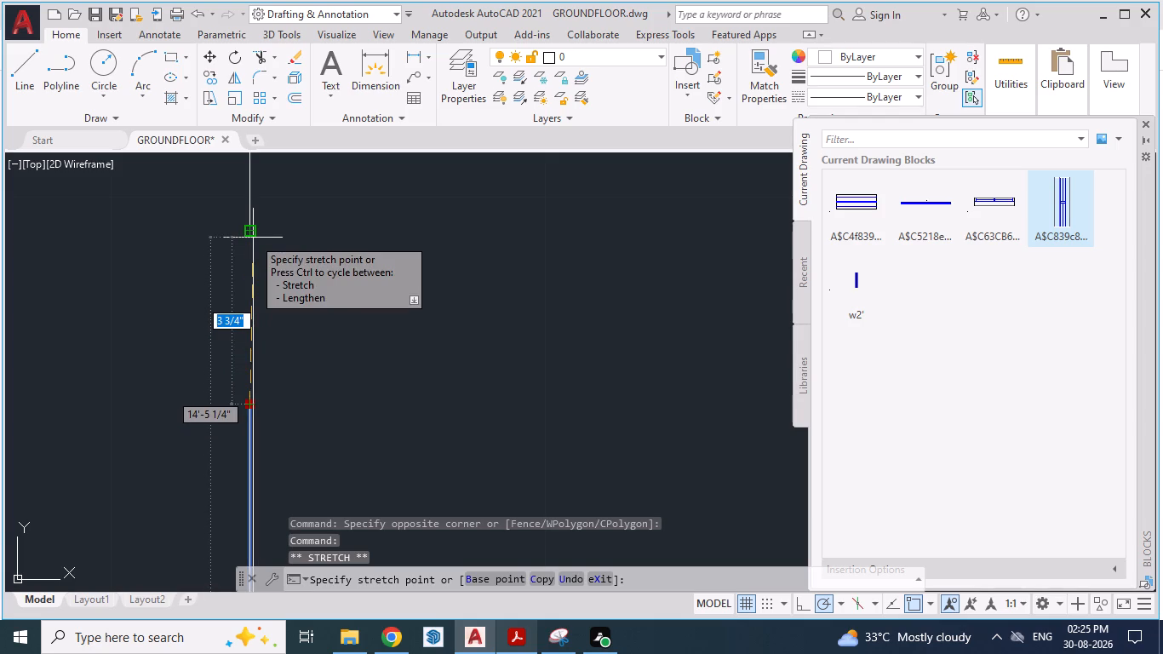
drag(253, 238, 251, 236)
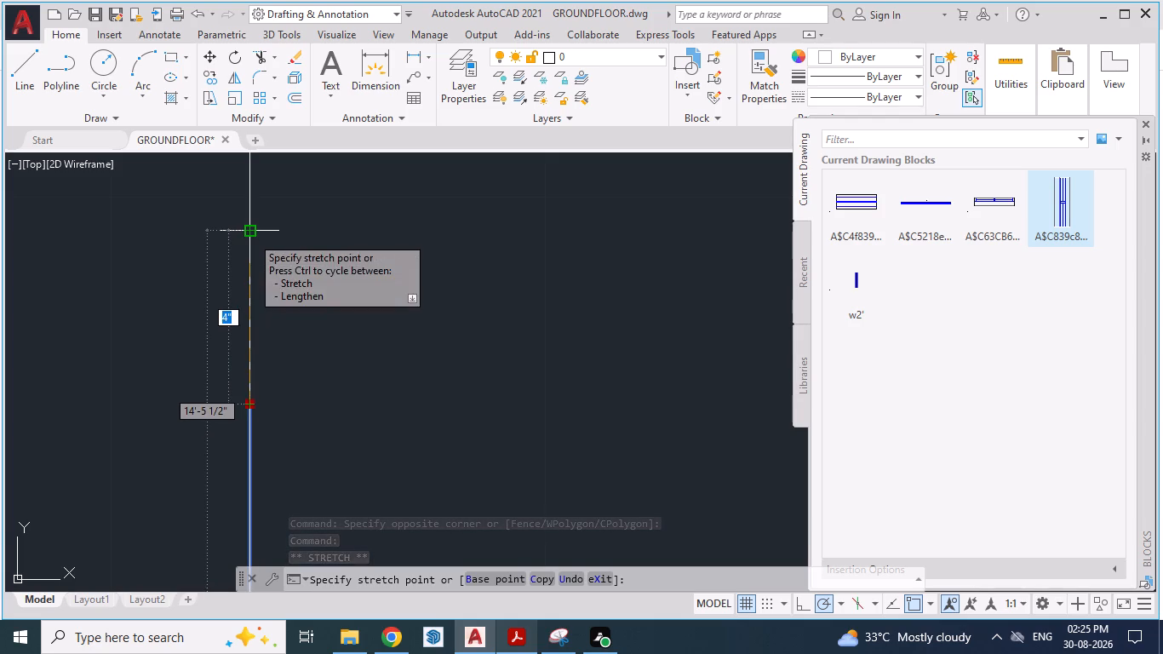
click(251, 236)
scroll(388, 323, down, 1)
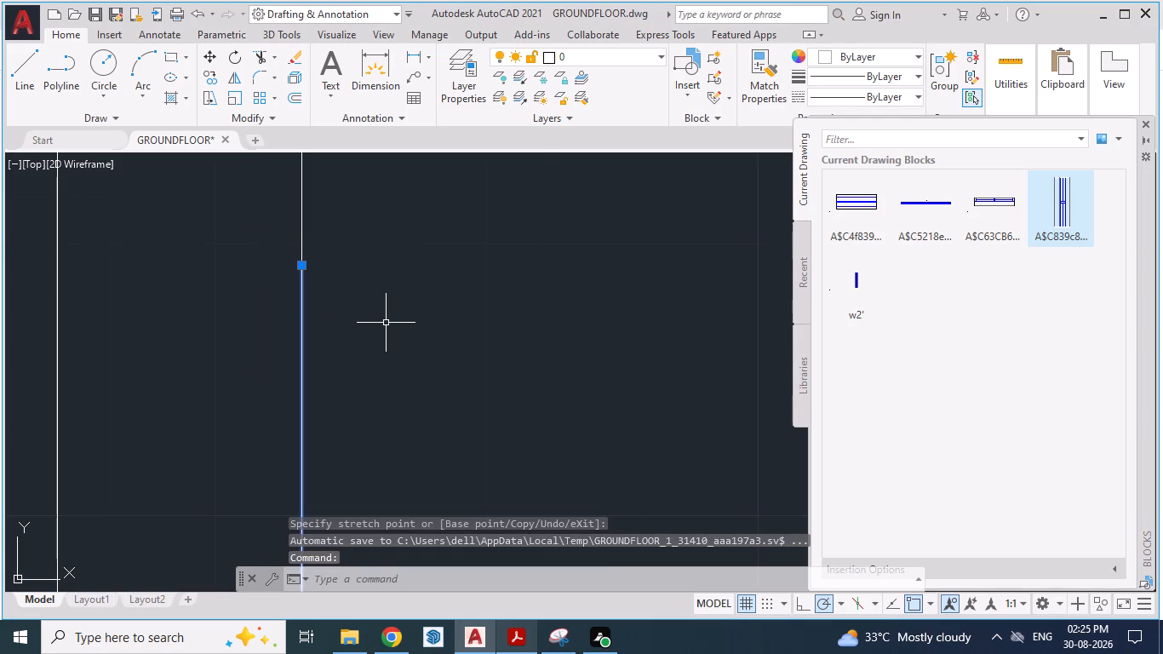
key(Escape)
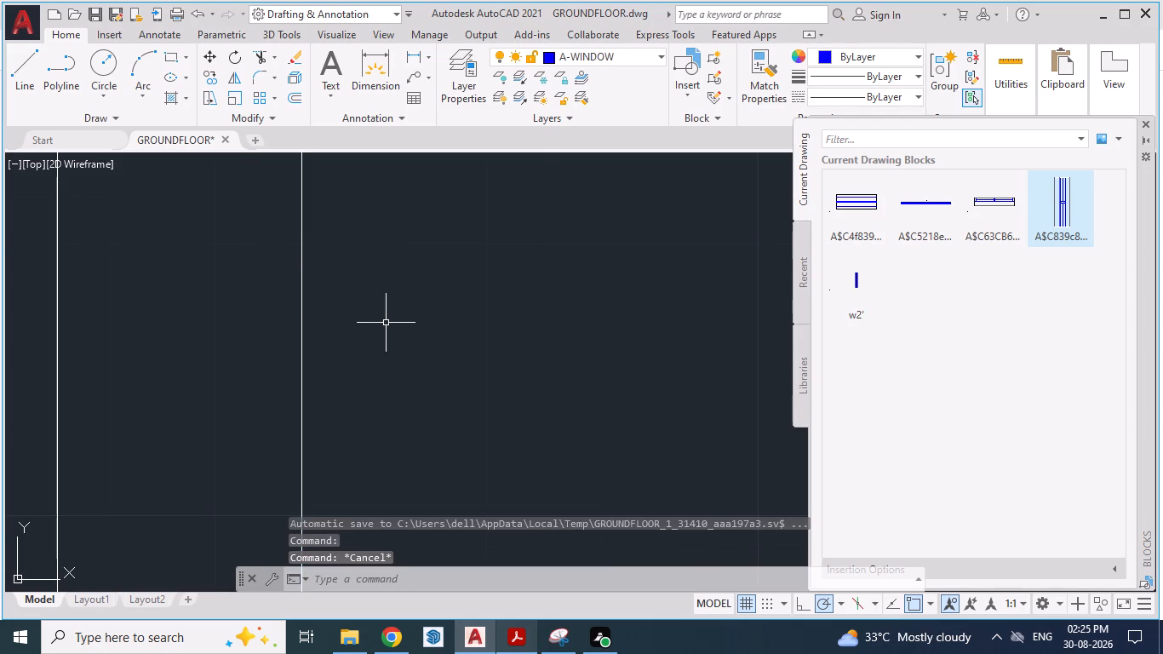
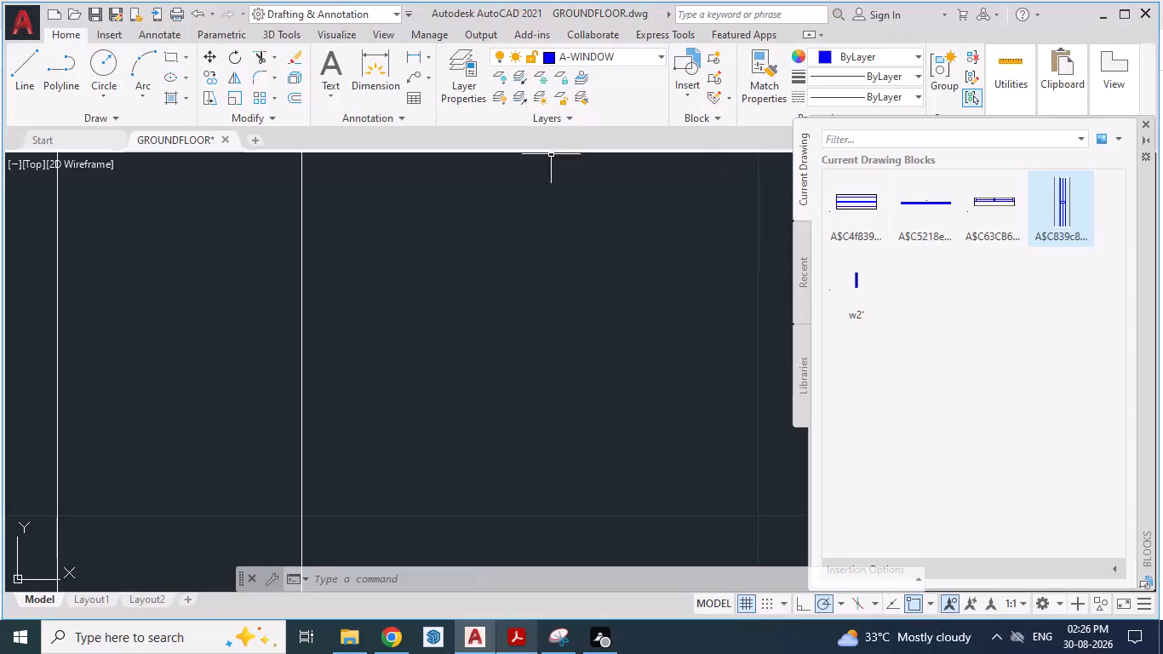
Put the blue end line of the kitchen–dining wall on layer 0 and set layer 0's colour to index 255.
scroll(416, 289, down, 6)
scroll(466, 305, up, 3)
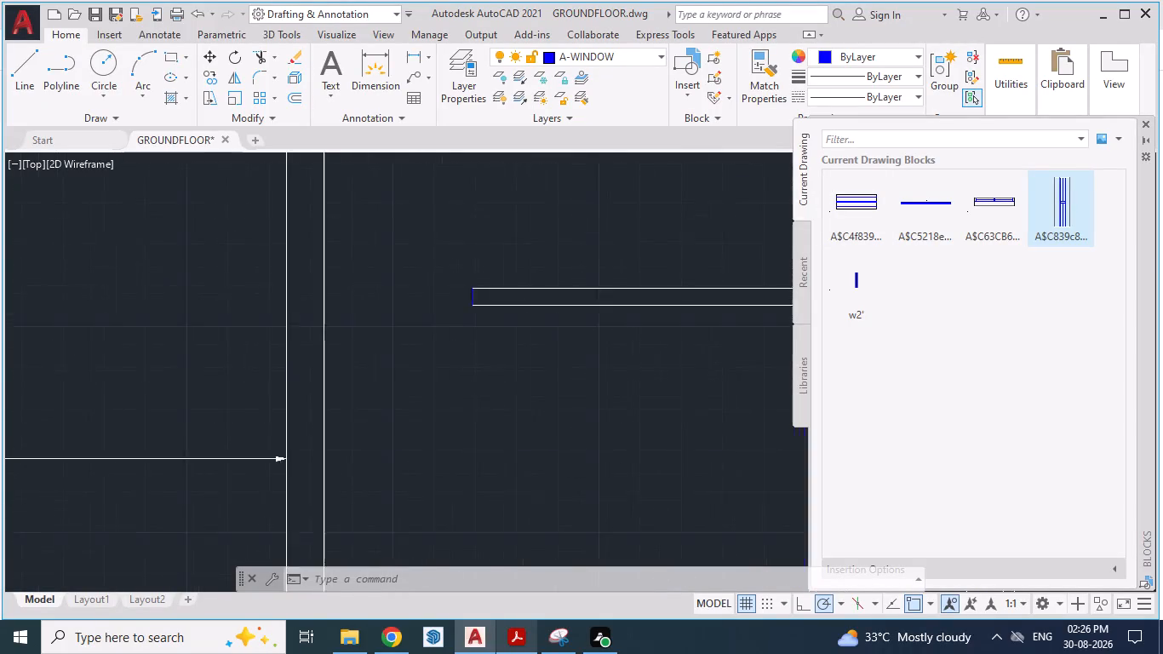
scroll(481, 307, up, 4)
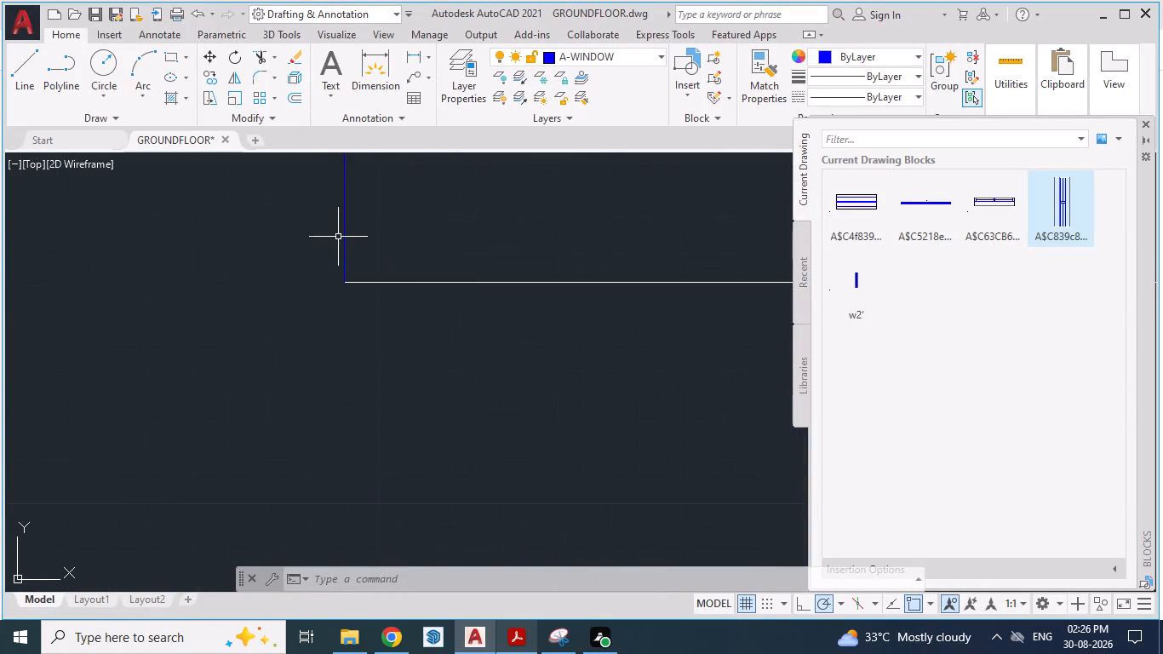
click(342, 238)
click(567, 55)
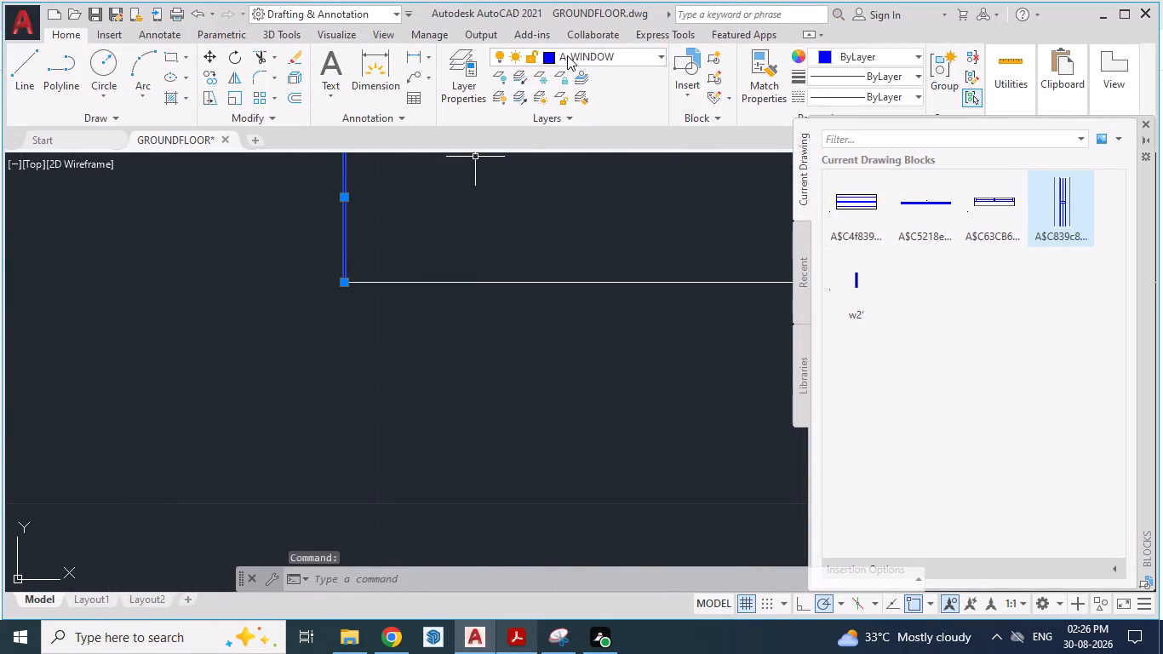
click(561, 80)
scroll(473, 348, down, 3)
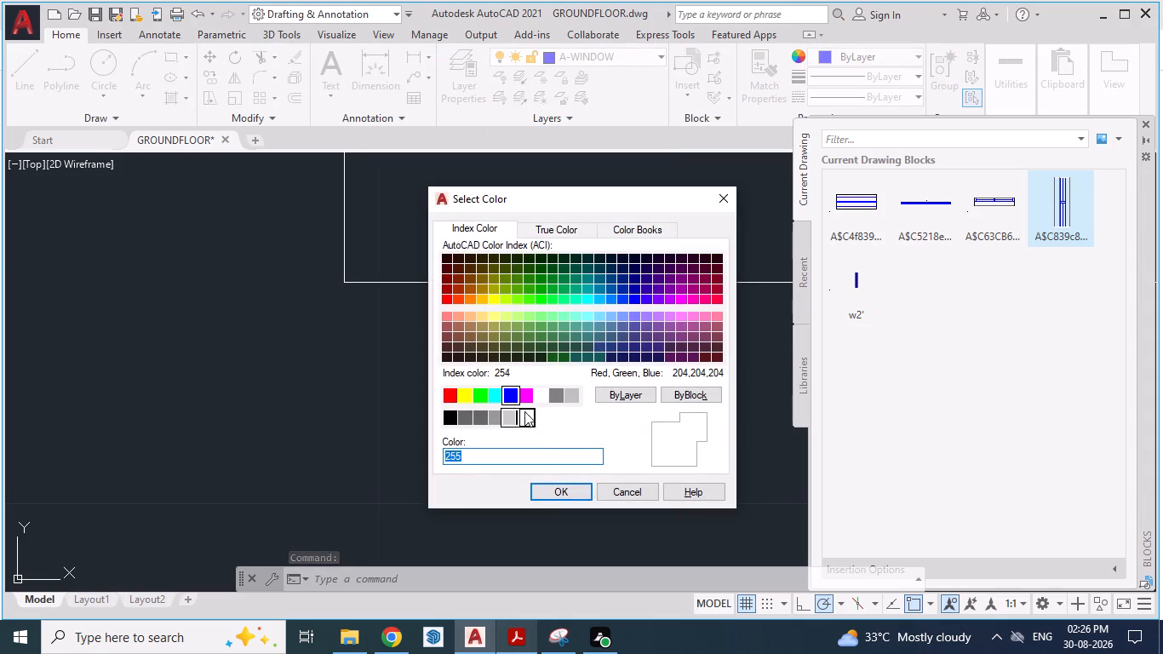
click(527, 415)
click(555, 493)
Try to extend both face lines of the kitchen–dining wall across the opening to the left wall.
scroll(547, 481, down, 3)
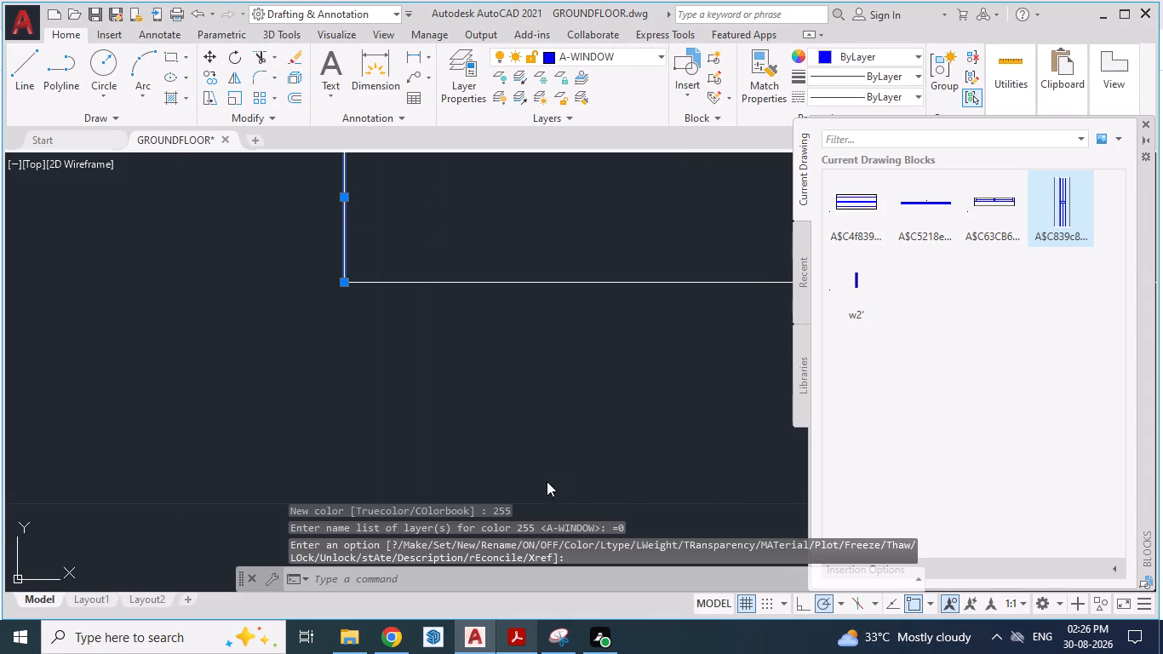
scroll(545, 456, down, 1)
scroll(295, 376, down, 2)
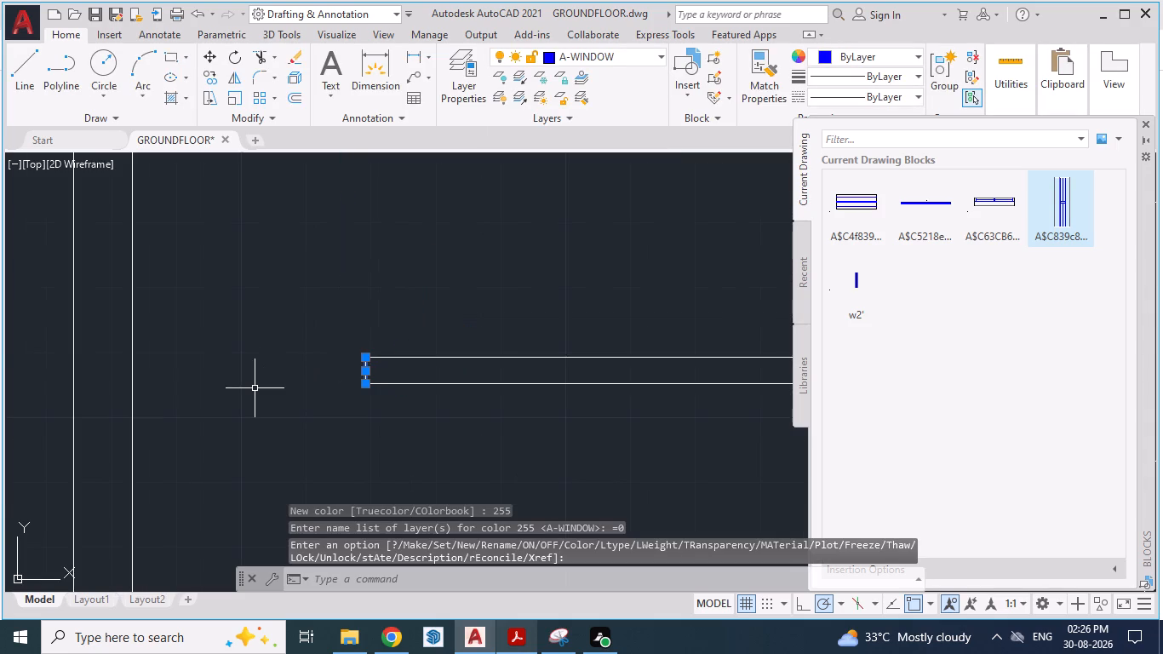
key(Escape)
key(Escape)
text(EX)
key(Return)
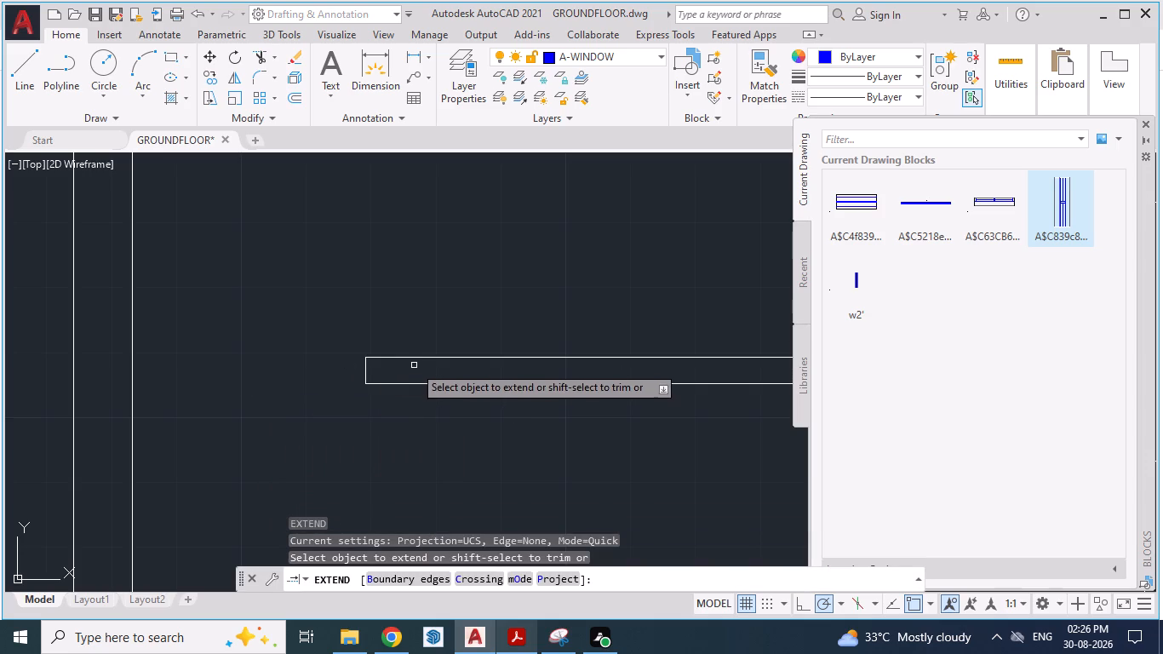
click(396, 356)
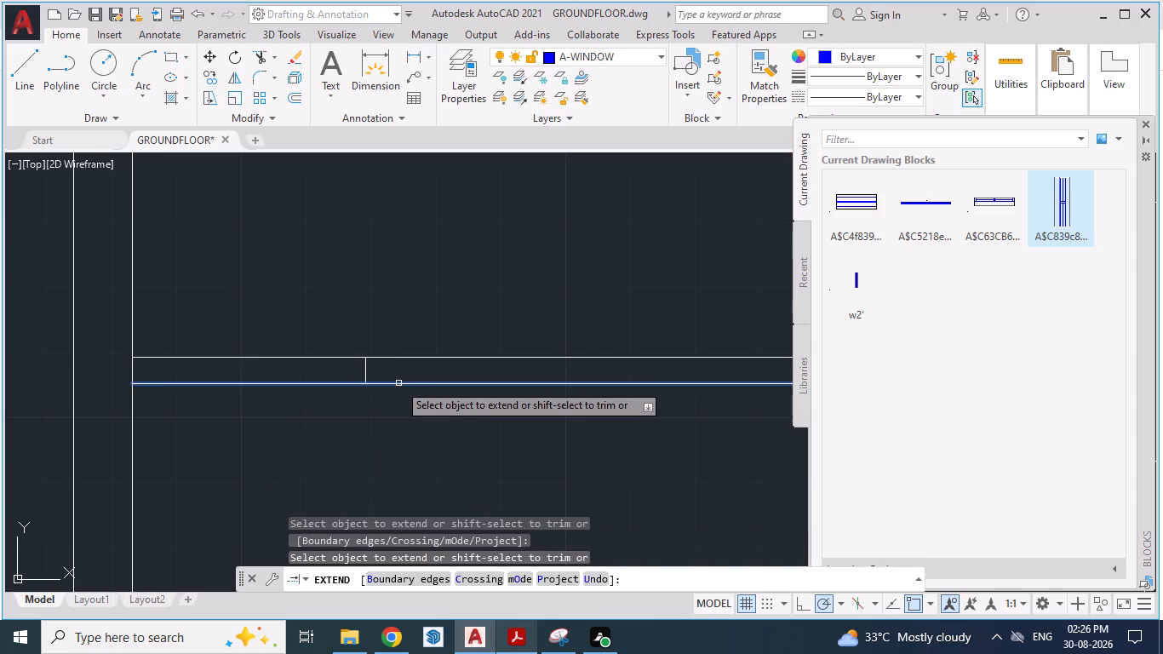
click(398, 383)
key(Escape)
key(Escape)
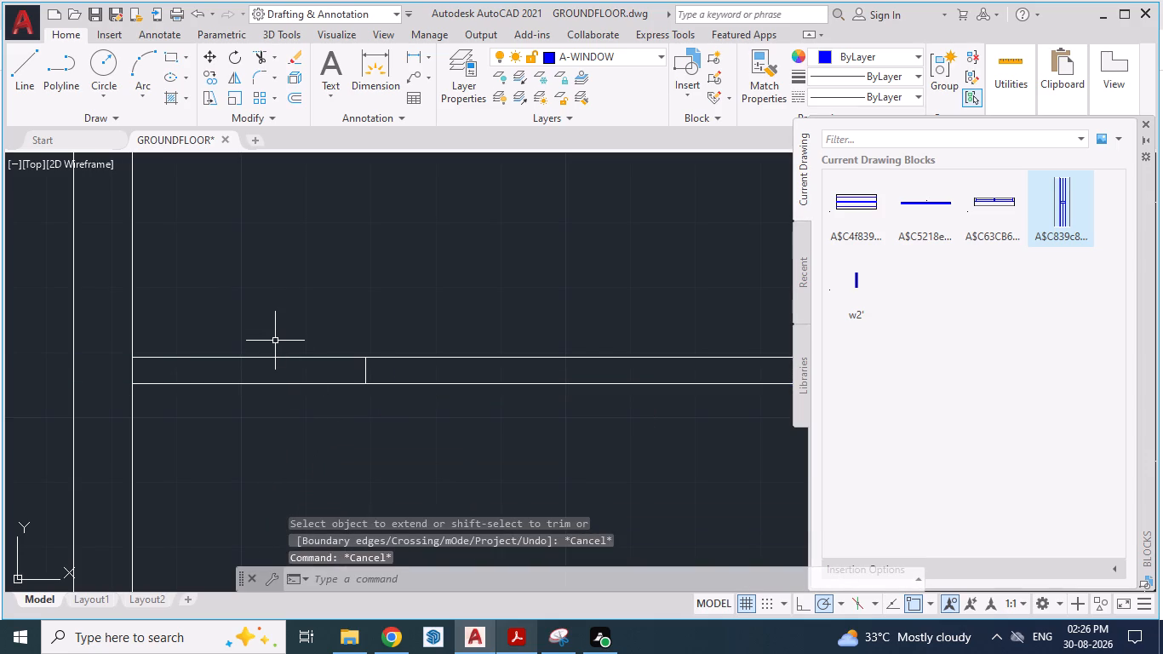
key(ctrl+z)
Draw two parallel lines across the kitchen–dining opening, from the wall's end corners to the left wall's face.
key(l)
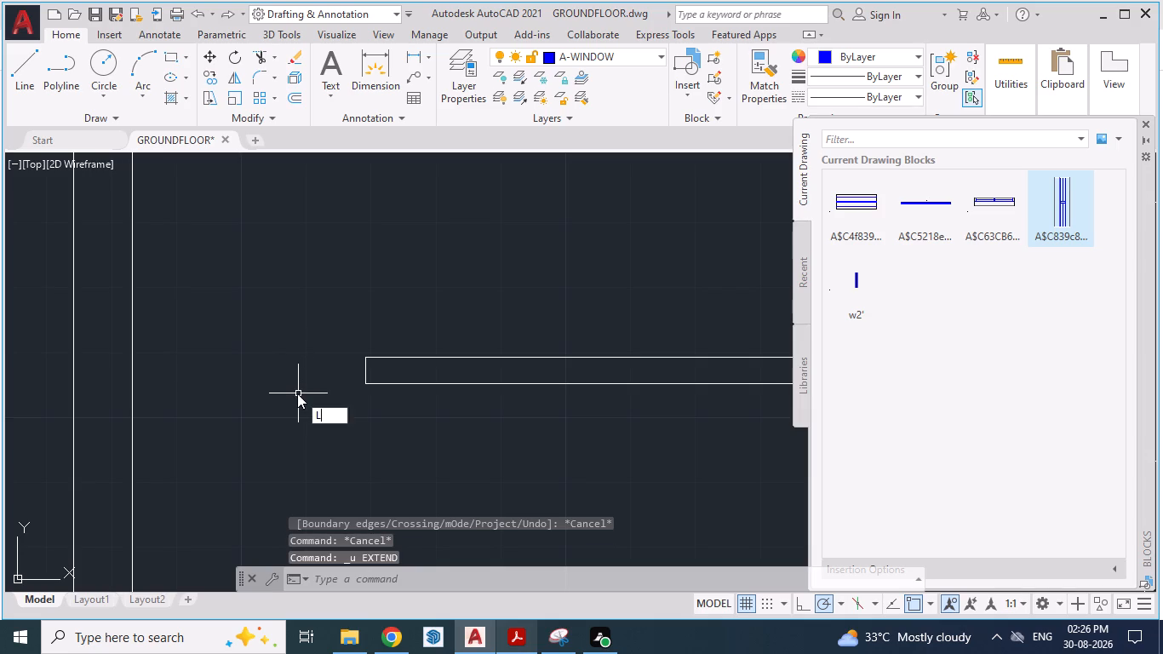
key(Return)
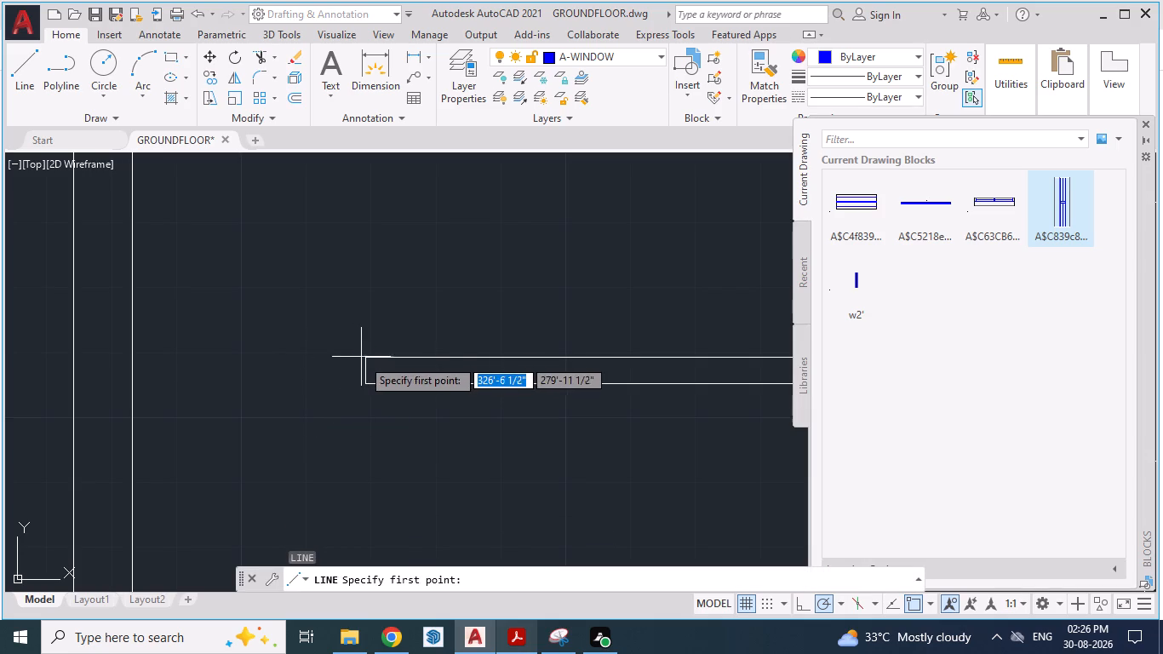
click(362, 359)
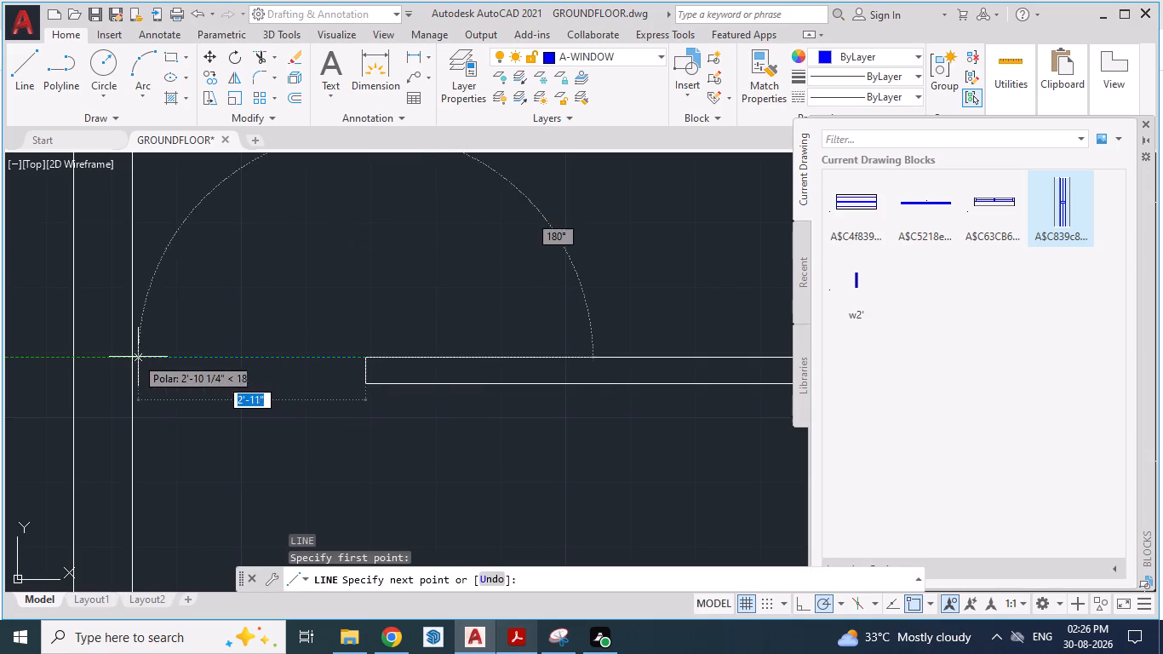
click(134, 357)
key(Return)
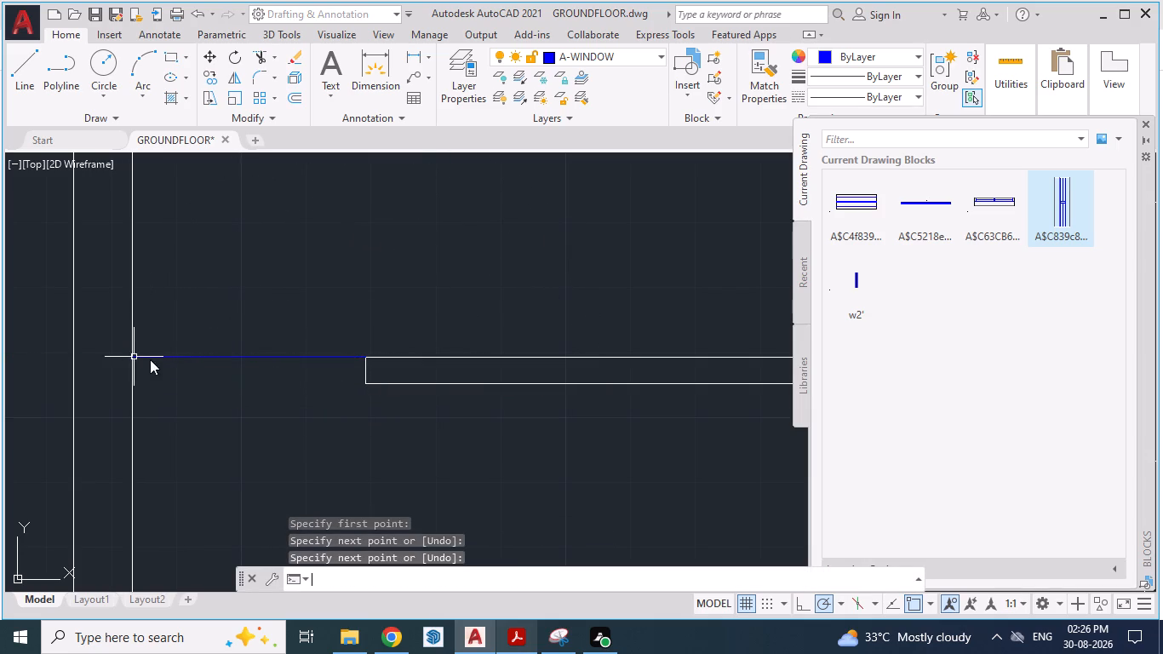
key(space)
click(364, 383)
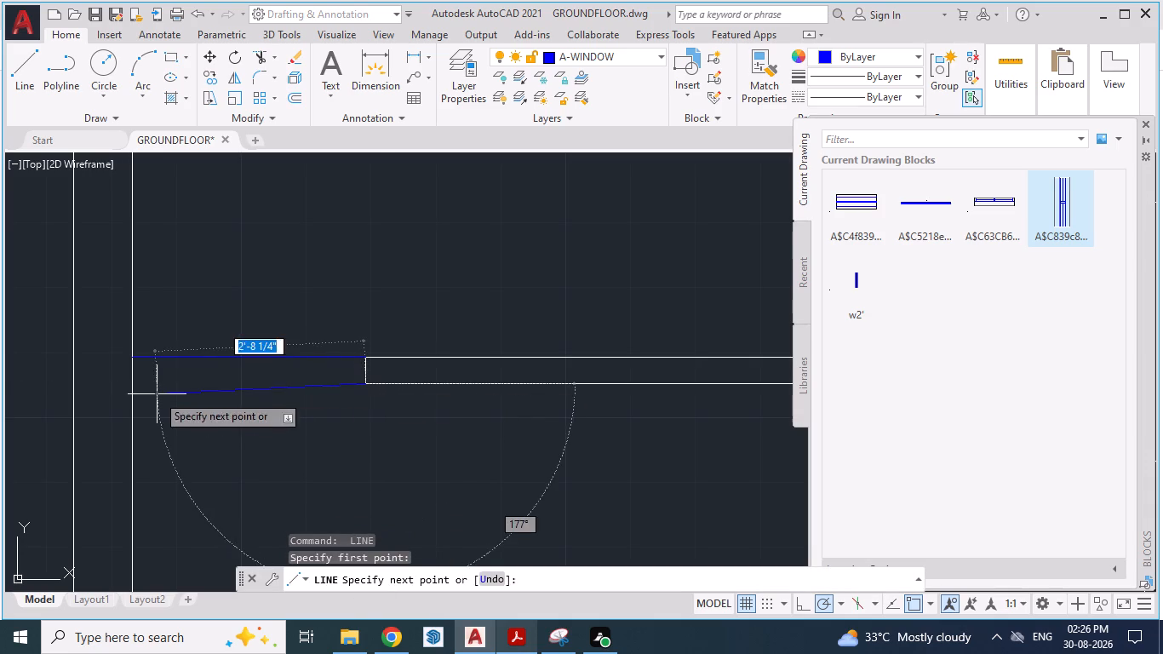
click(136, 387)
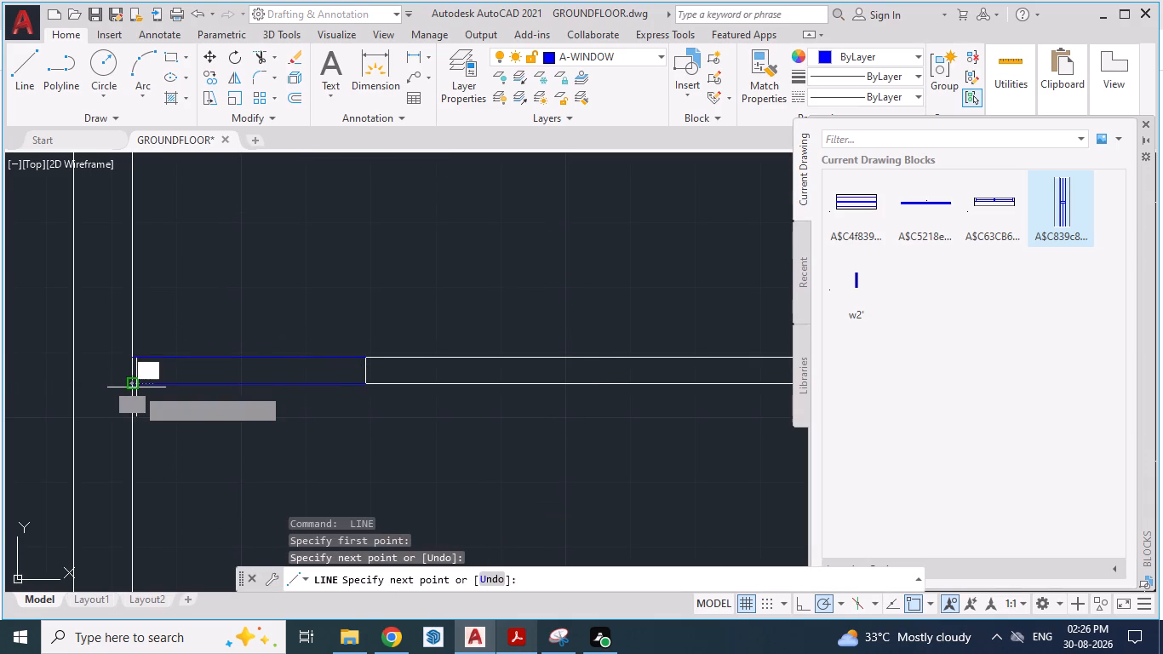
key(Return)
key(Escape)
key(Escape)
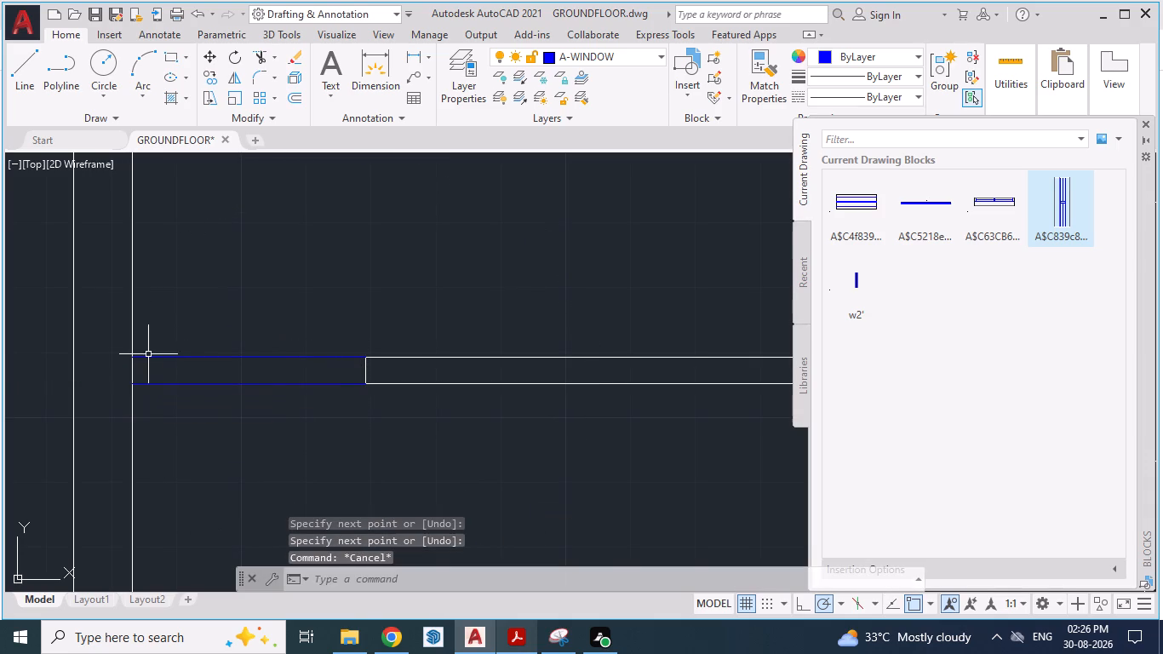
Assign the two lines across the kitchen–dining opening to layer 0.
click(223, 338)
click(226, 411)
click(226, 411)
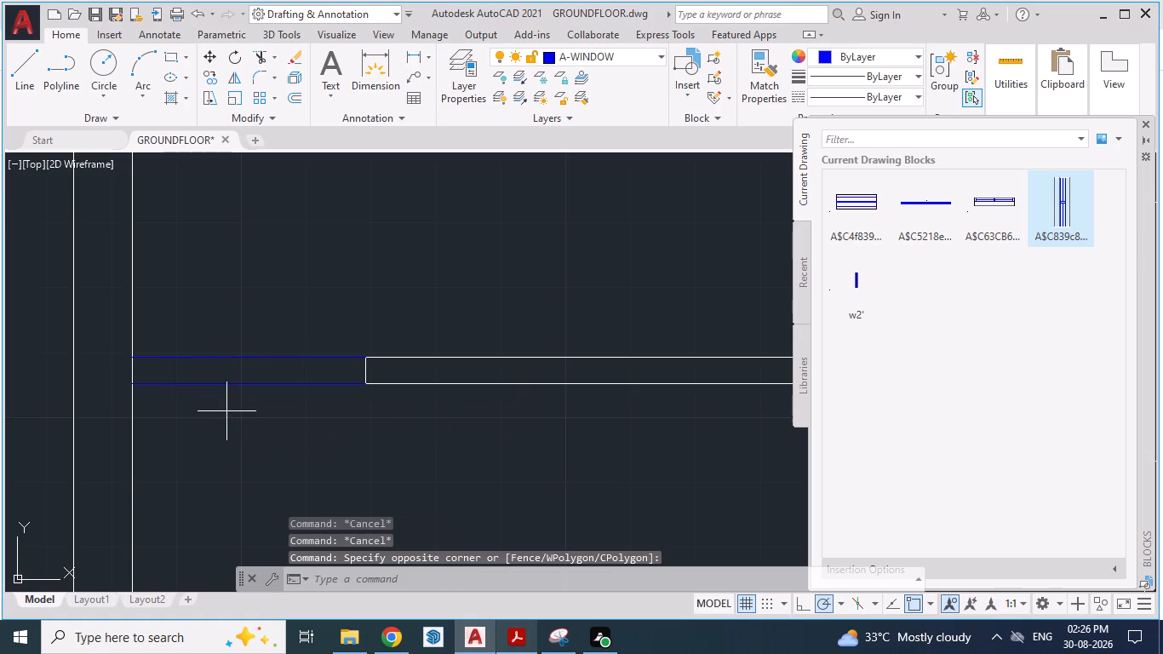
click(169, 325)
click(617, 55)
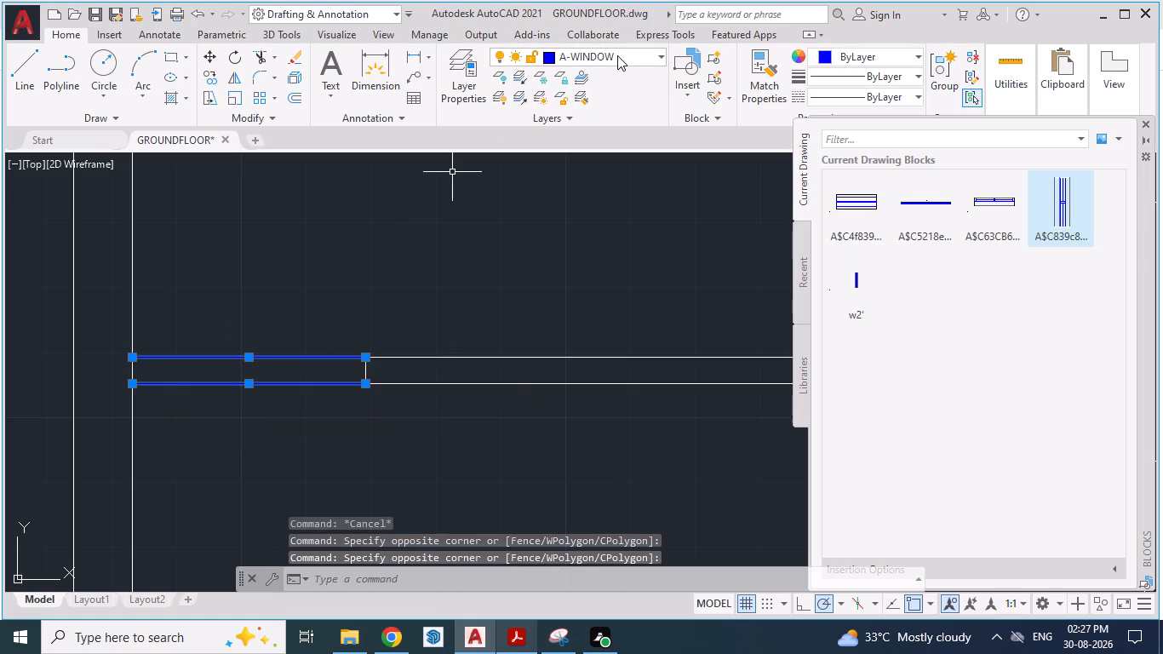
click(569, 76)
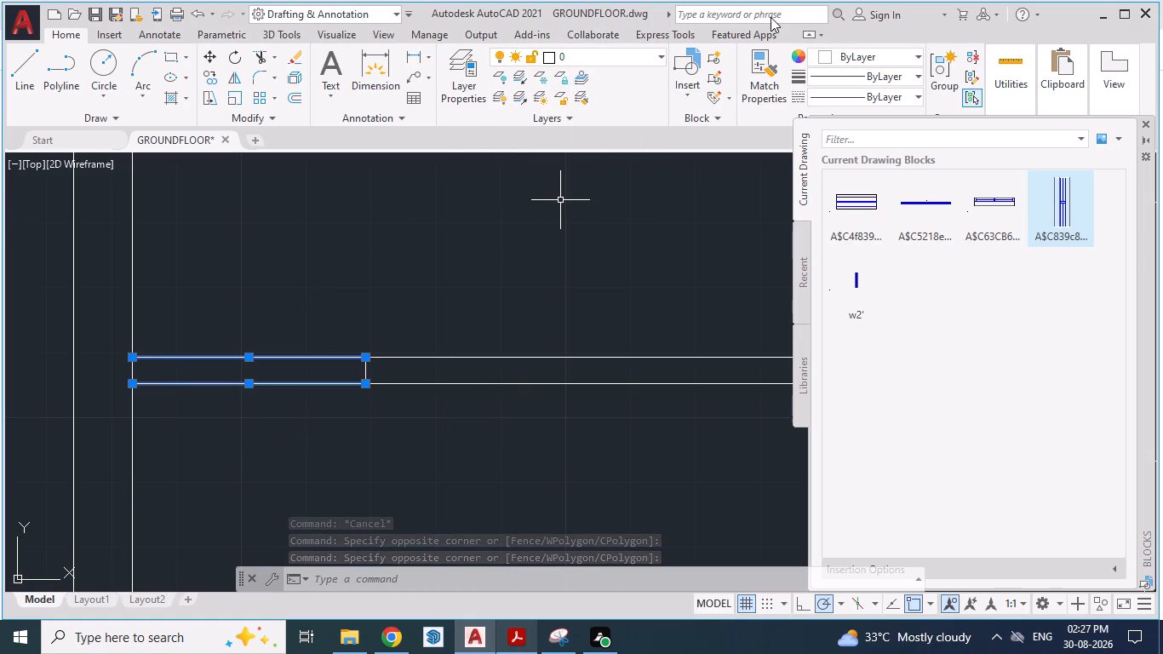
Load the ISO dash linetype ACAD_ISO02W100 from acadiso.lin into the drawing.
click(853, 94)
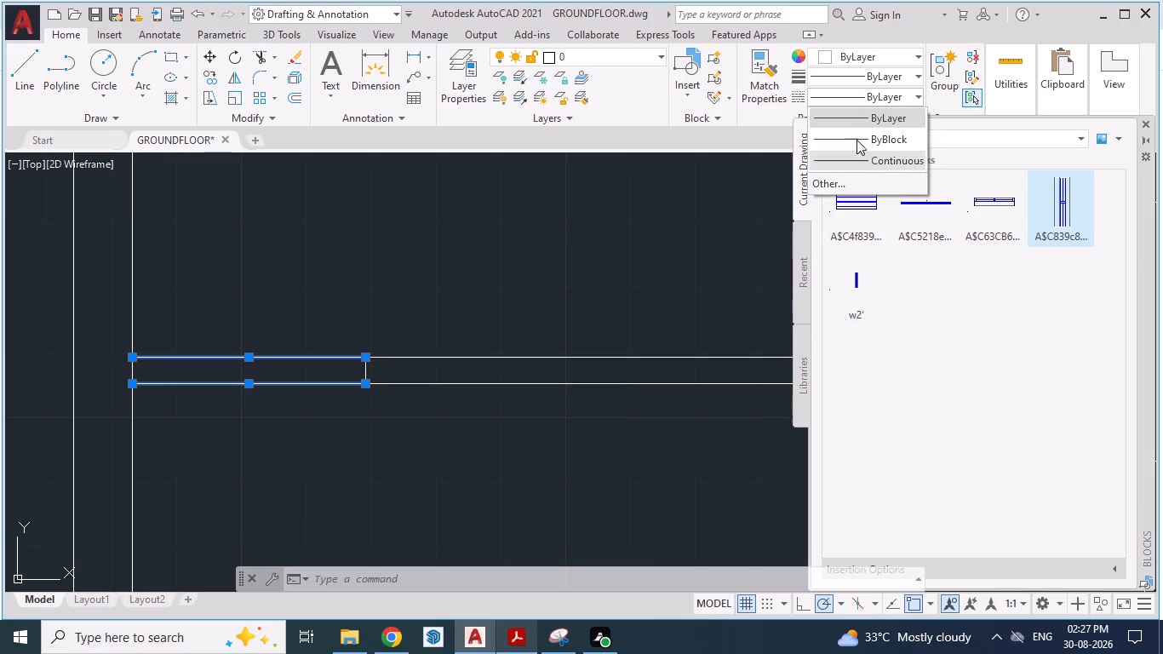
scroll(856, 134, down, 2)
click(834, 186)
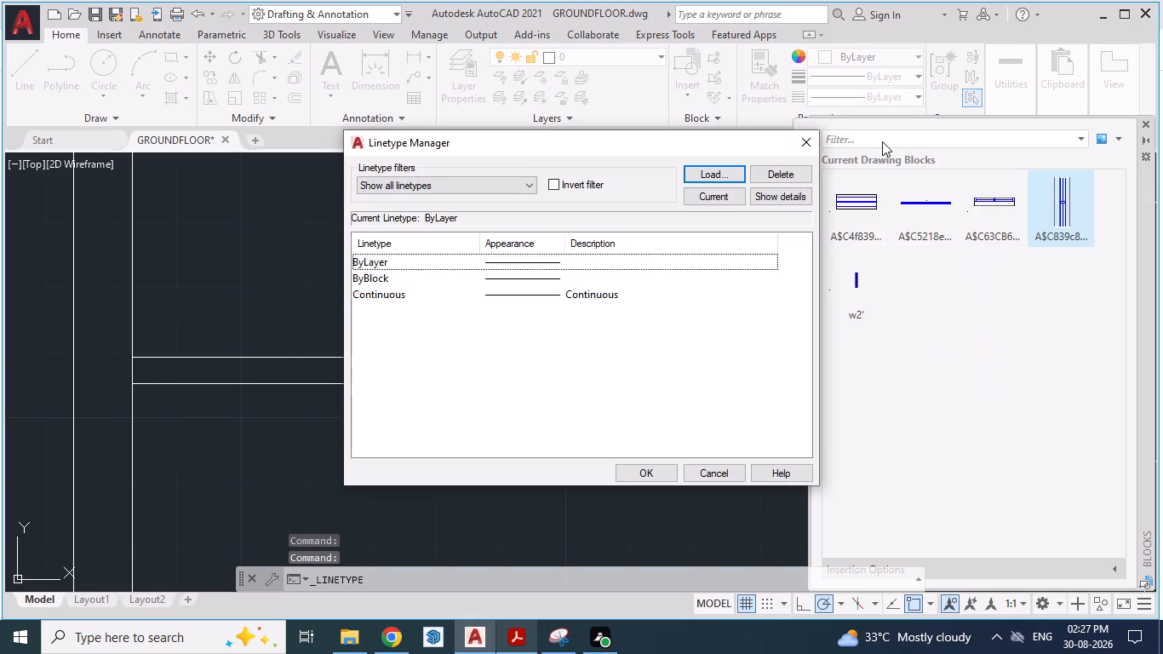
click(696, 173)
click(646, 288)
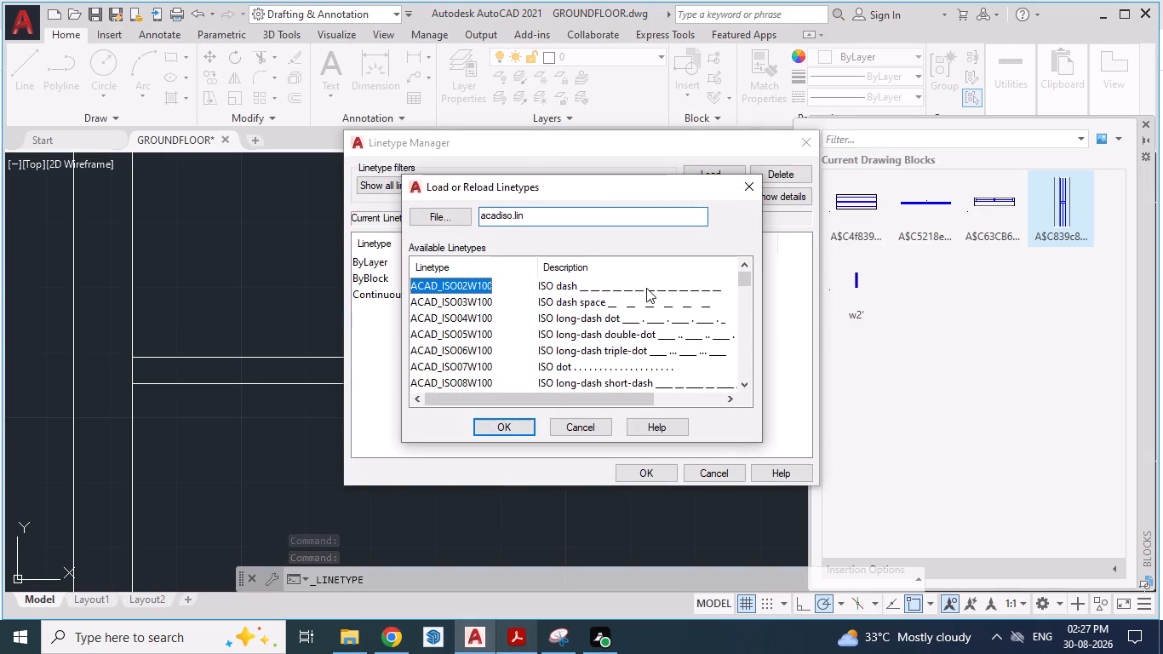
click(512, 431)
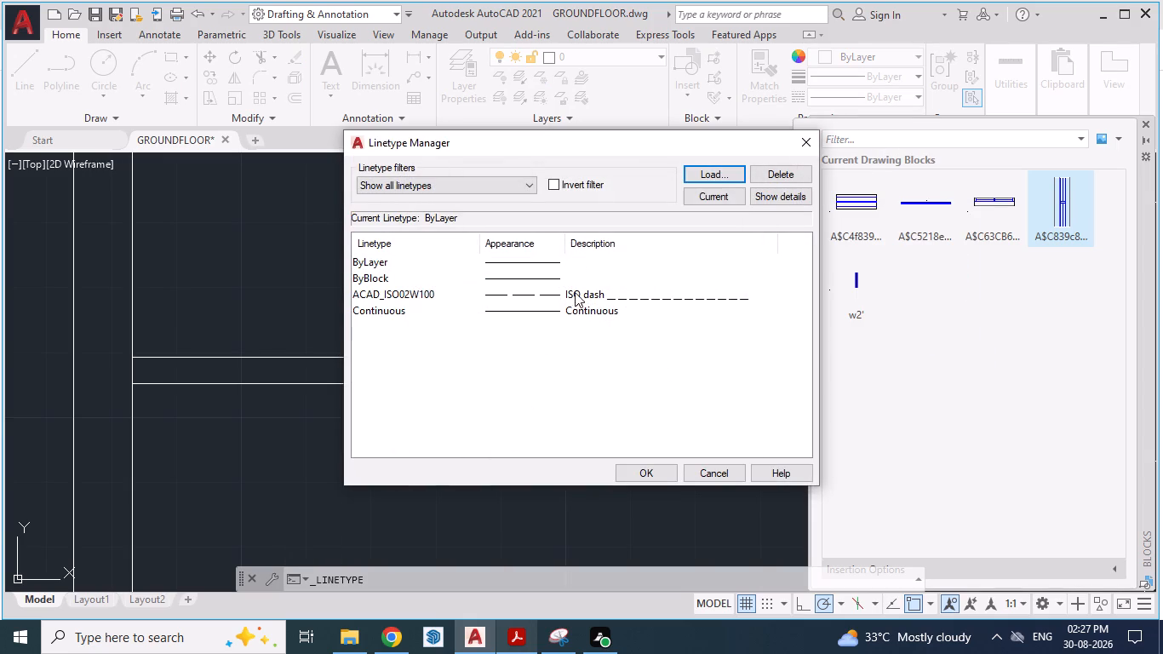
click(573, 290)
click(660, 466)
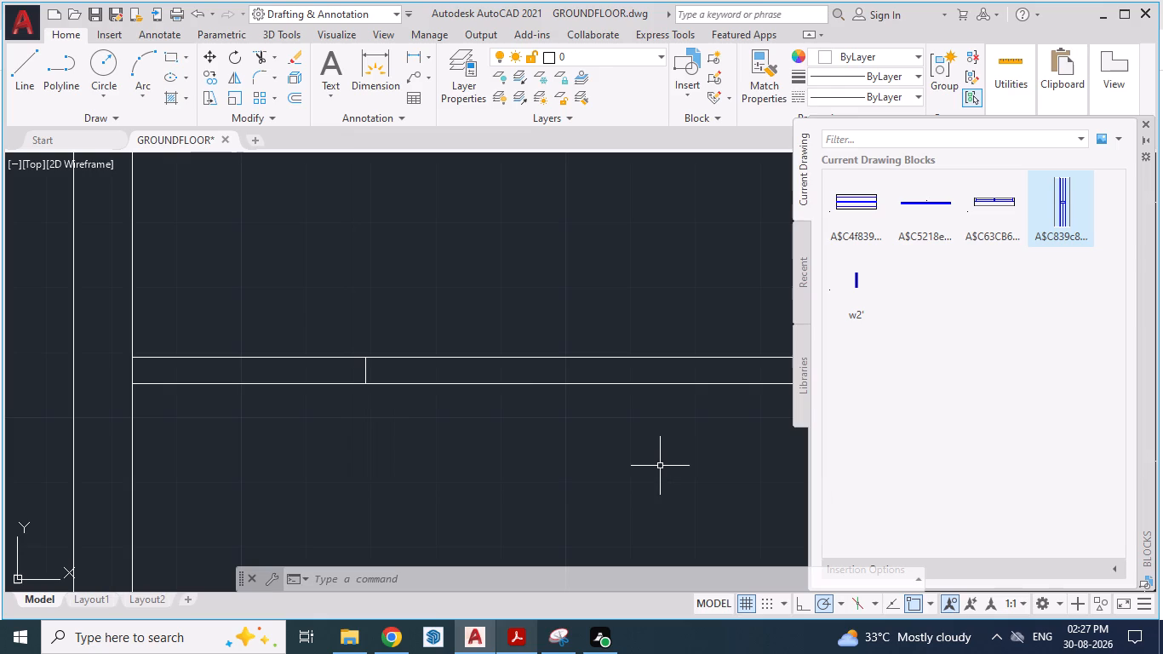
Set the linetype of the two lines across the kitchen–dining opening to ACAD_ISO02W100.
click(296, 322)
click(243, 405)
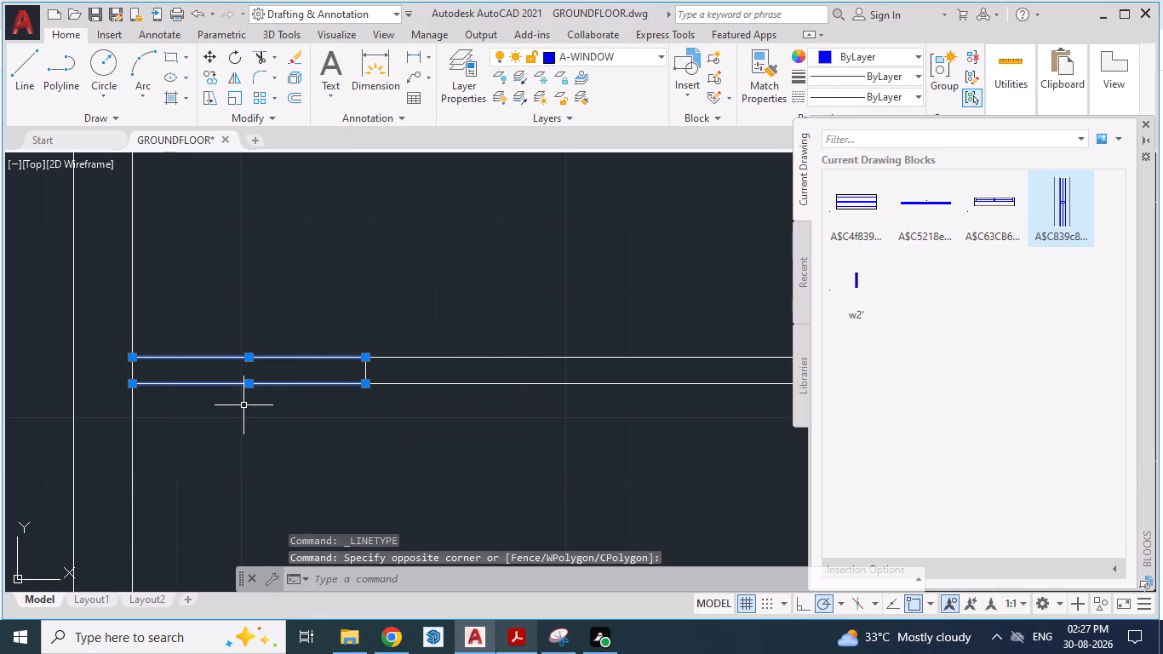
click(868, 100)
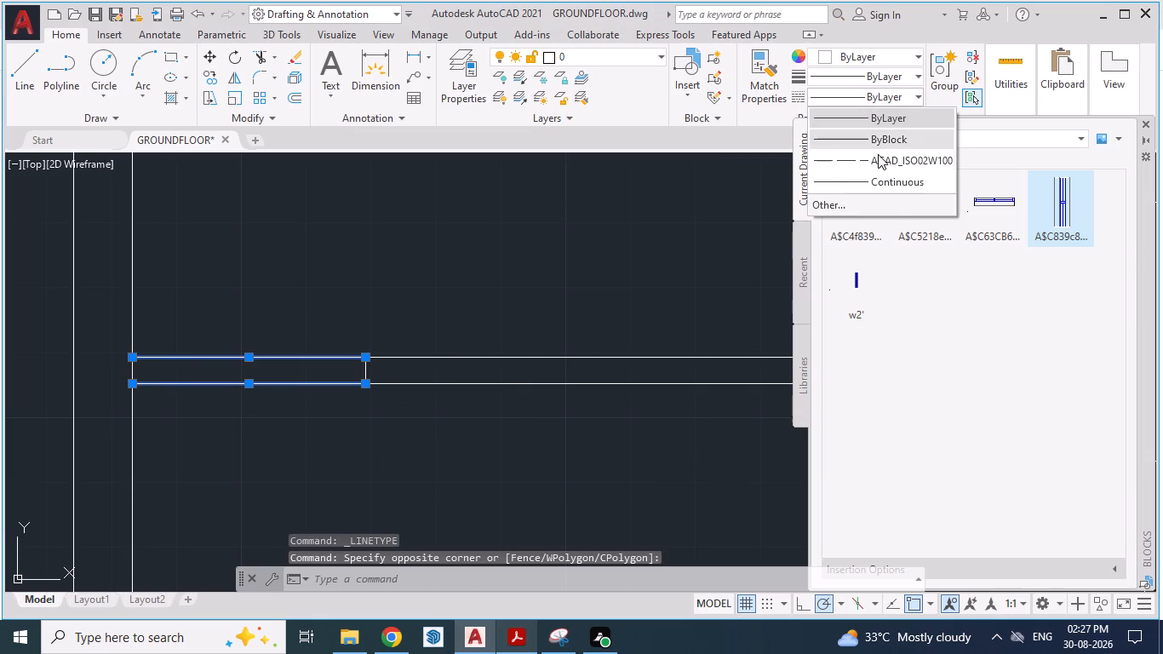
click(878, 158)
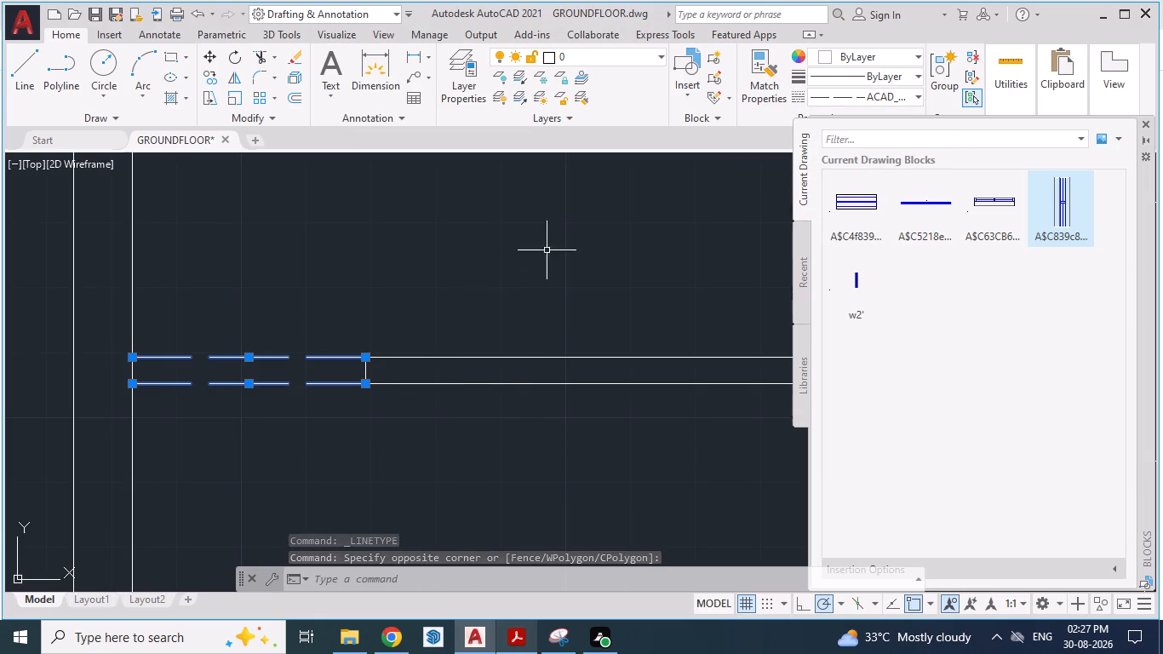
scroll(428, 430, down, 1)
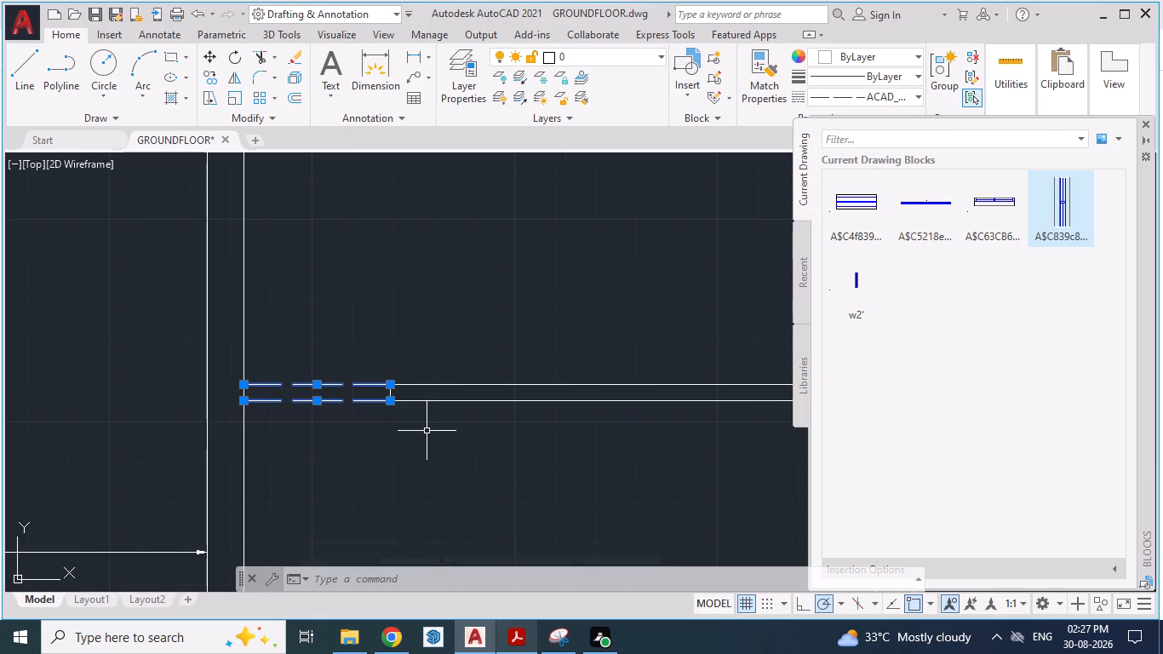
key(Escape)
Assign the two dashed lines across the kitchen–dining opening to layer A-MISCELLANEOUS.
click(353, 312)
click(282, 422)
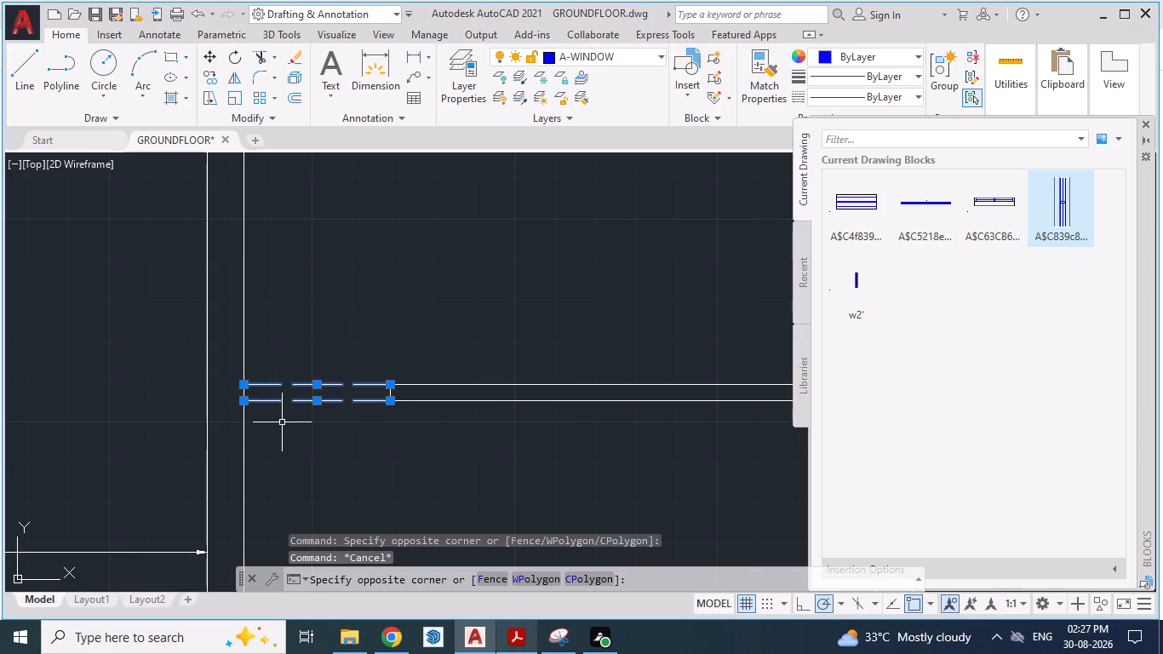
click(582, 62)
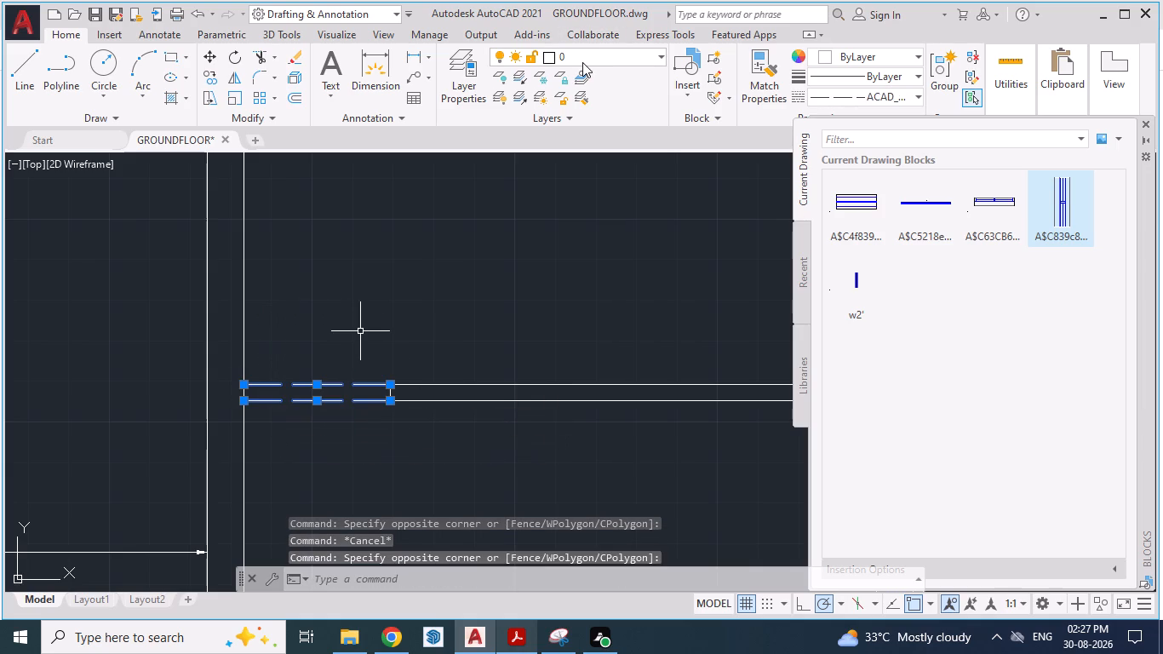
click(578, 99)
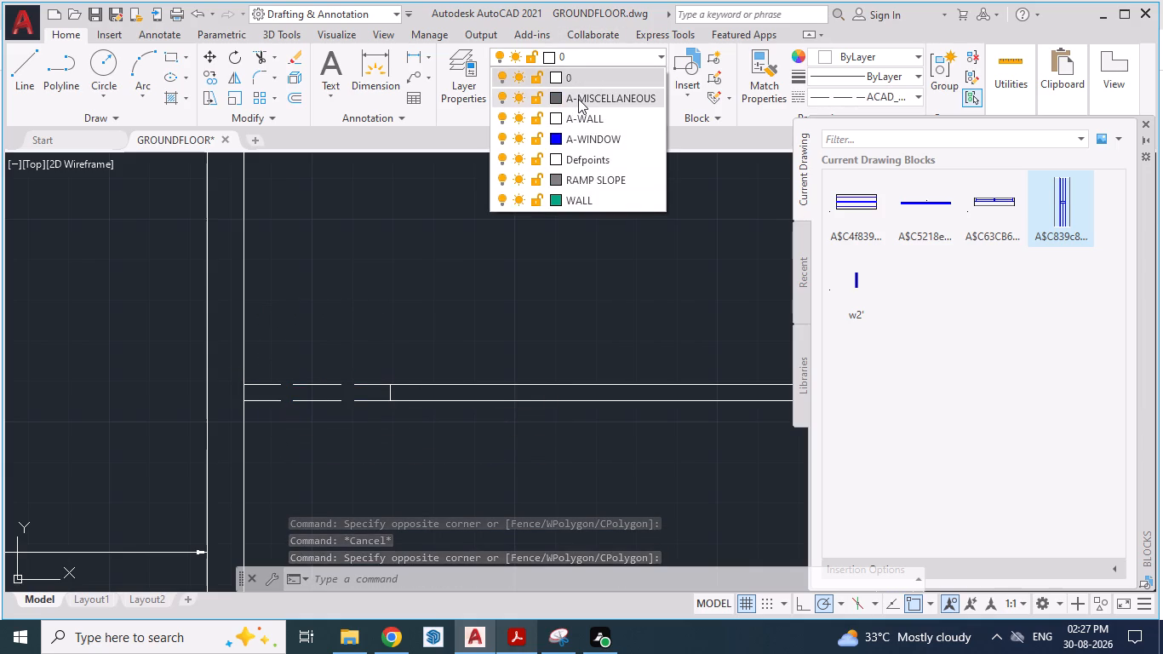
key(Escape)
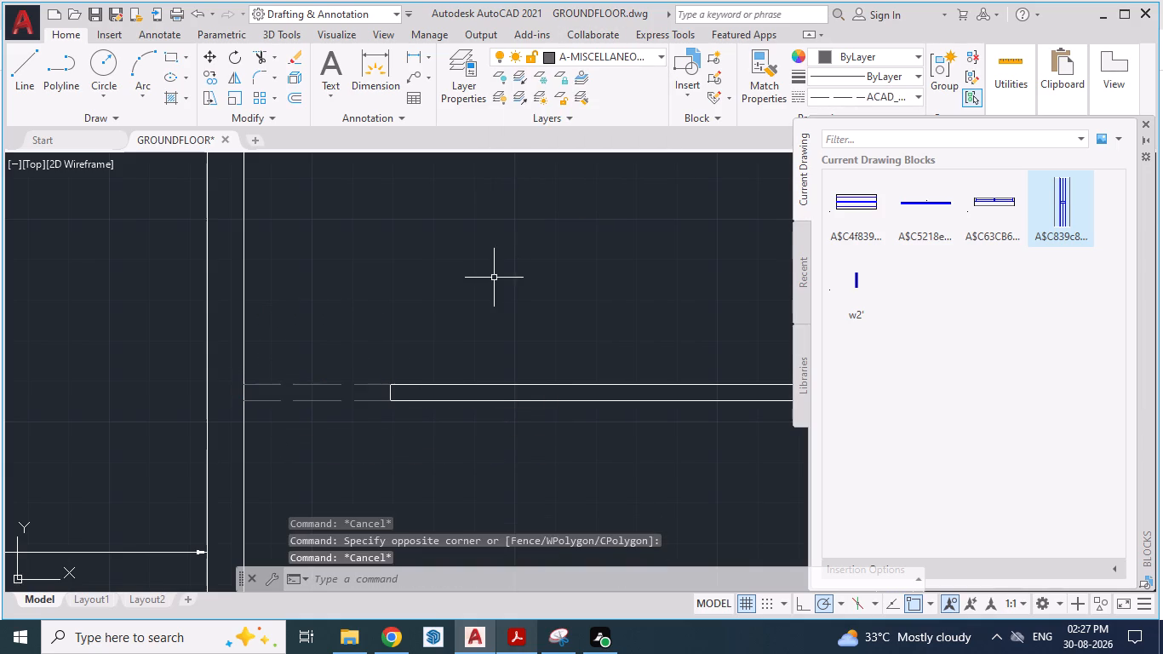
Switch to the reference PDF in Acrobat and compare the drafted kitchen–dining opening with the ground floor plan.
scroll(458, 270, down, 3)
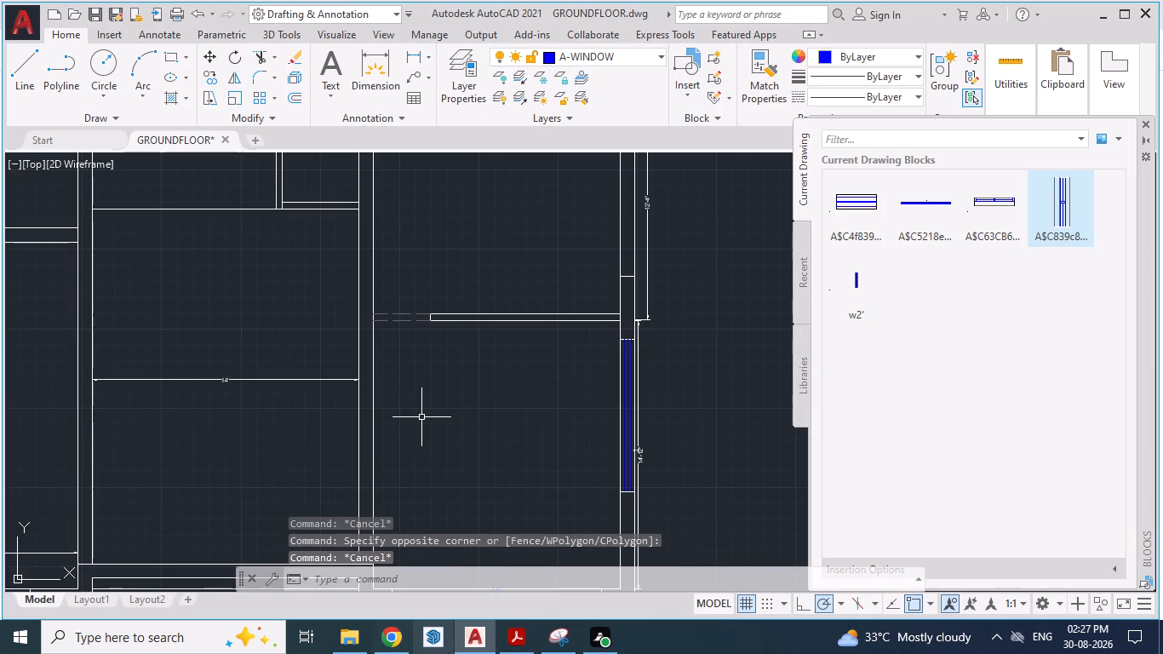
click(513, 638)
click(513, 638)
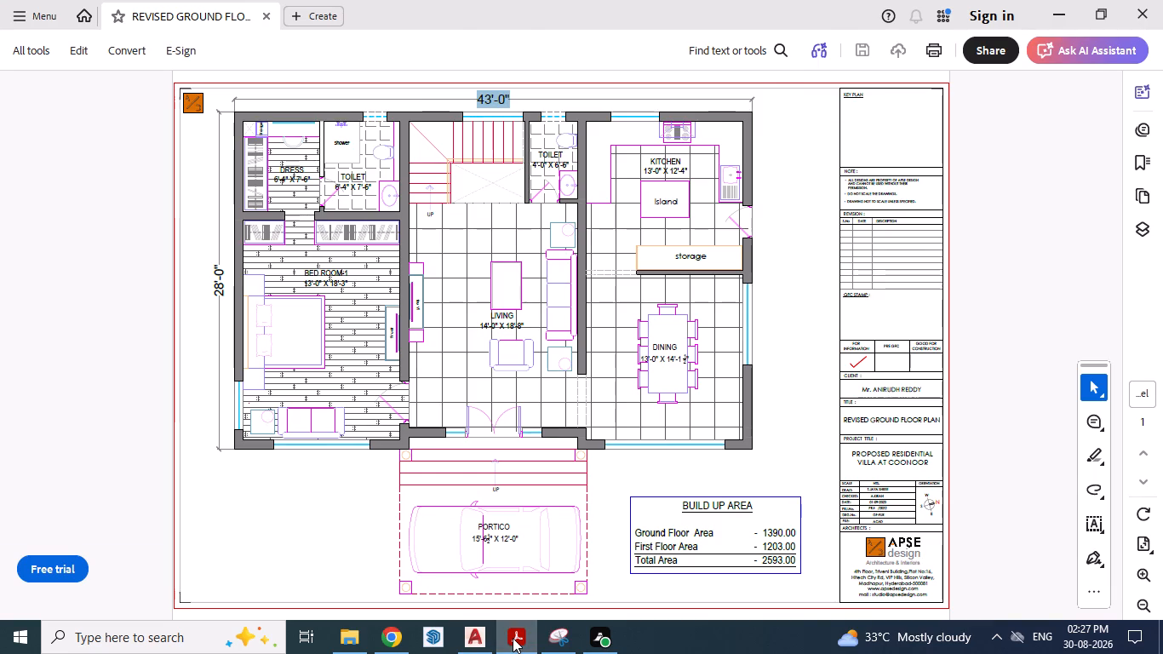
click(513, 638)
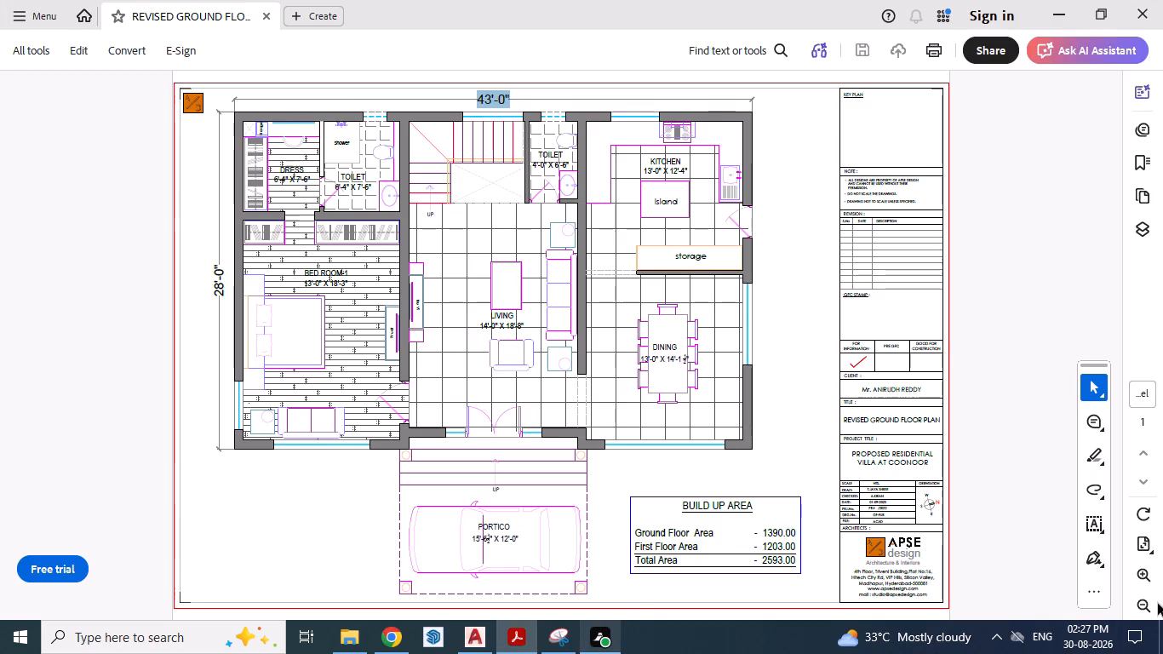
Switch between AutoCAD and the reference PDF to compare the openings in the kitchen and dining walls with the ground floor plan.
click(472, 628)
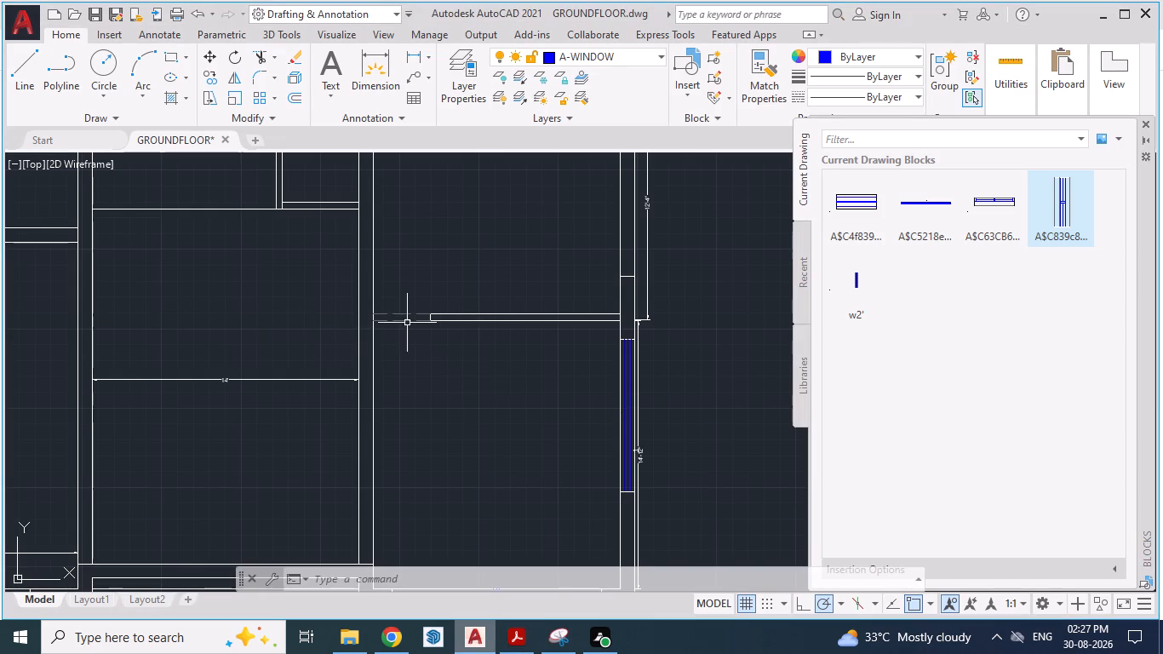
scroll(496, 441, down, 2)
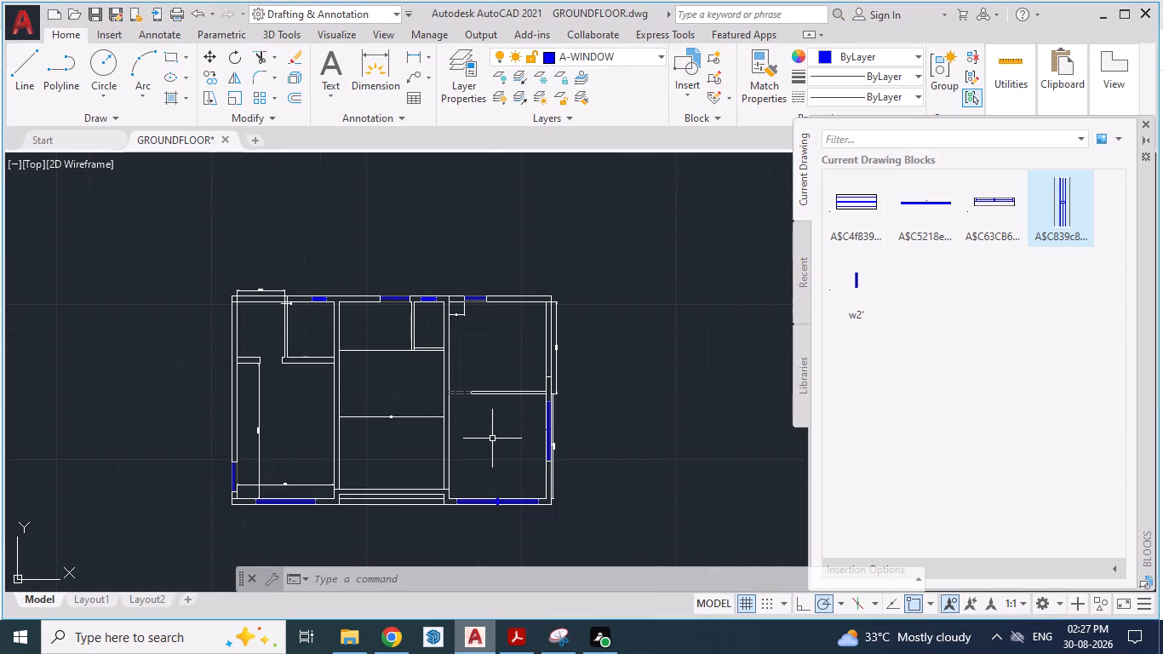
scroll(444, 417, up, 2)
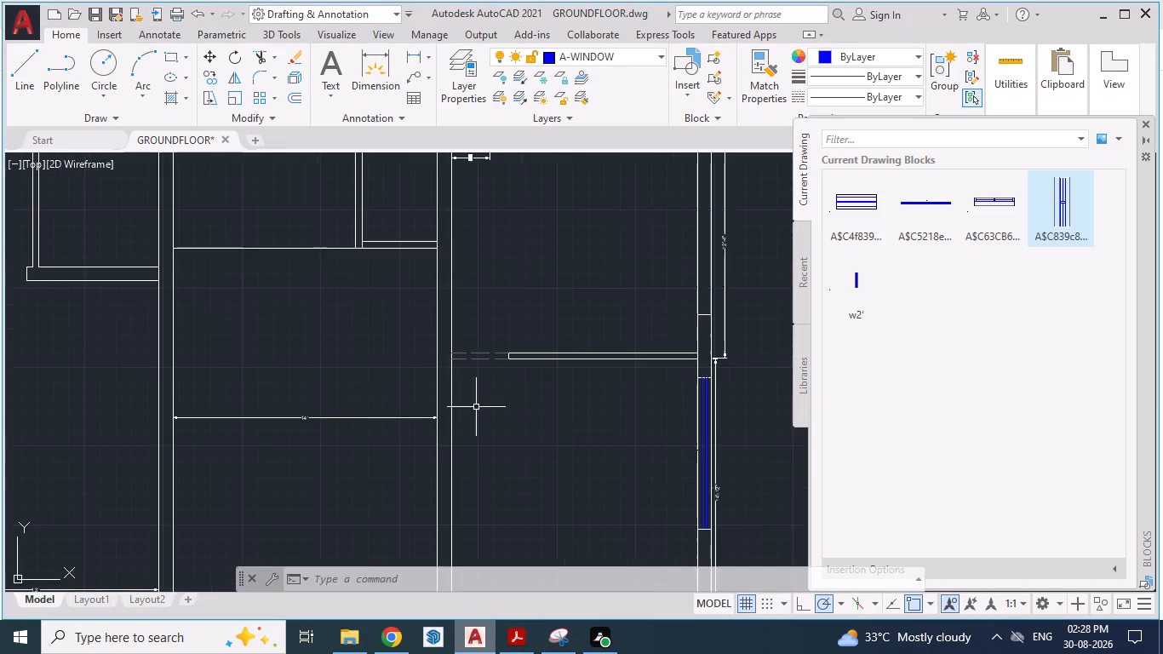
scroll(478, 401, down, 2)
scroll(581, 350, up, 2)
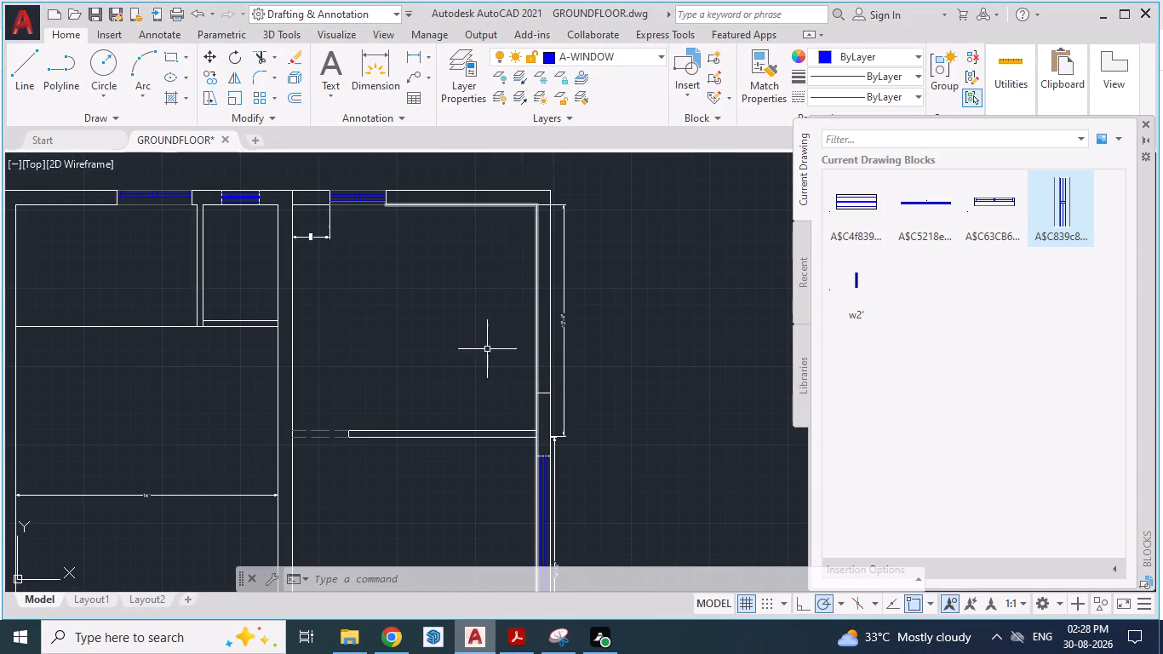
click(488, 646)
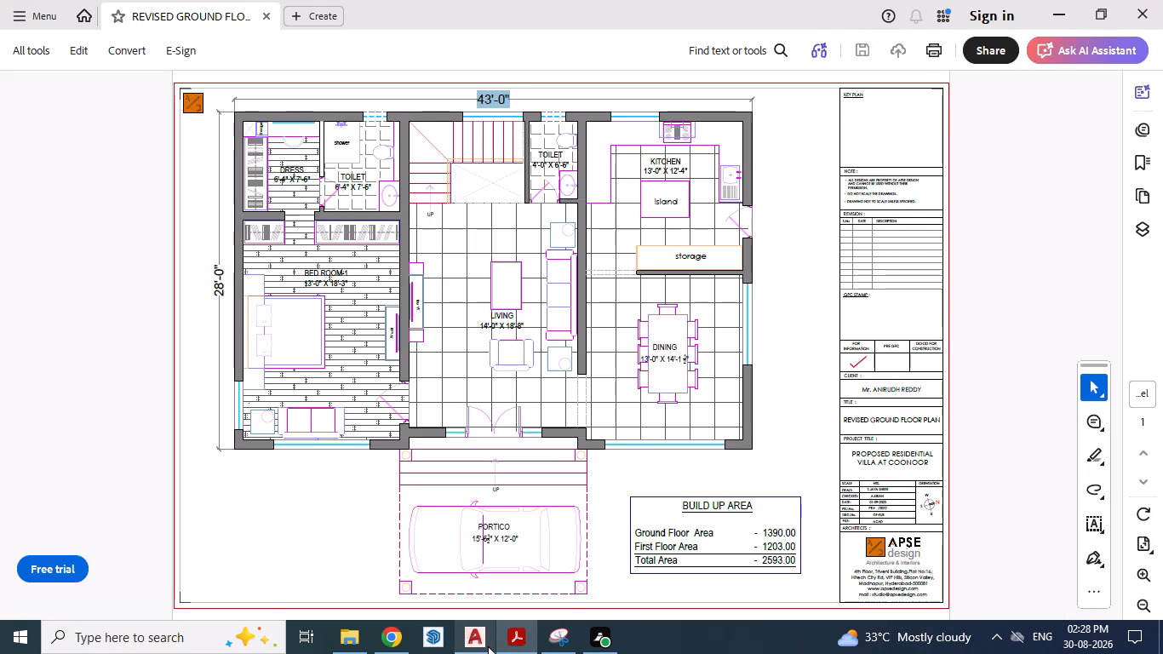
click(483, 646)
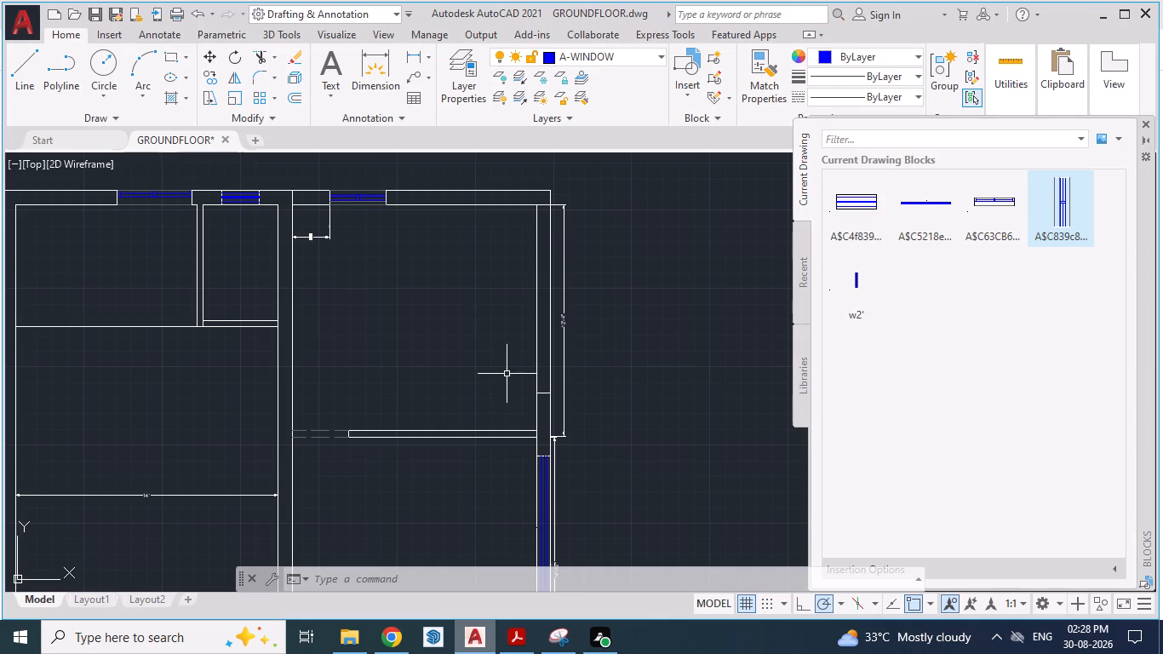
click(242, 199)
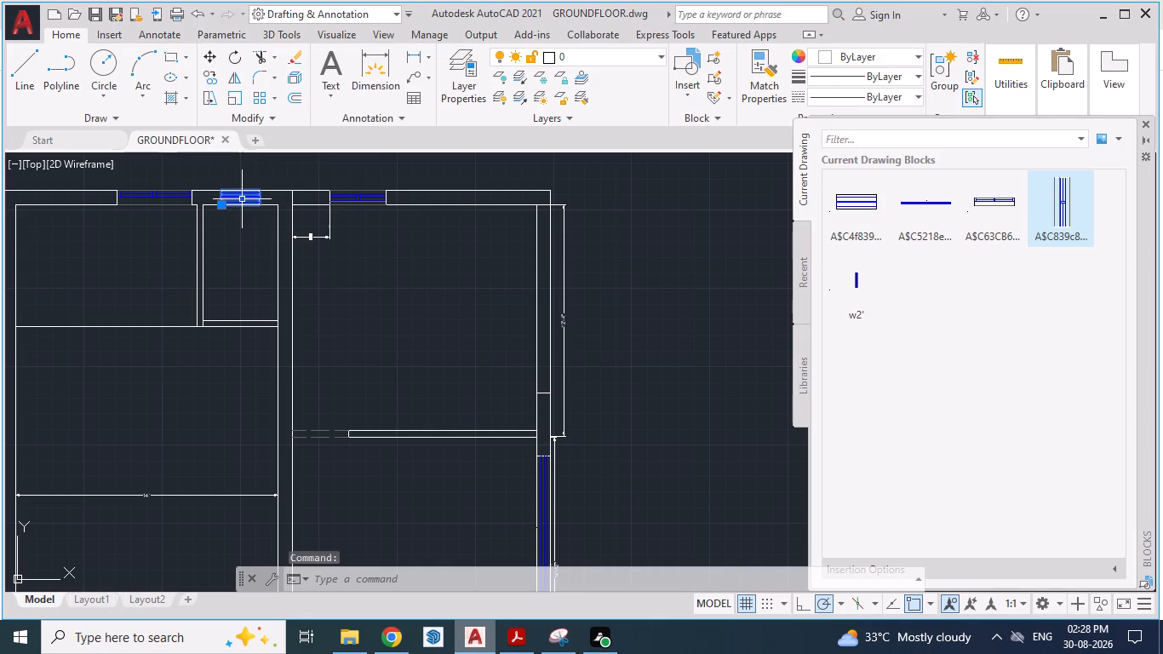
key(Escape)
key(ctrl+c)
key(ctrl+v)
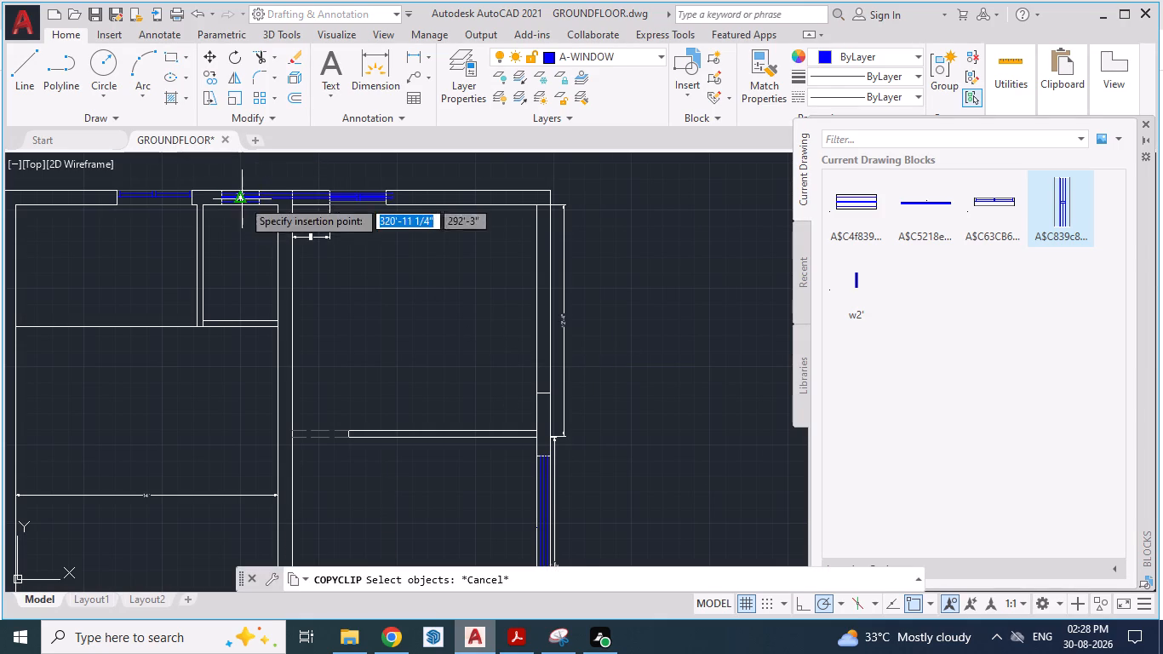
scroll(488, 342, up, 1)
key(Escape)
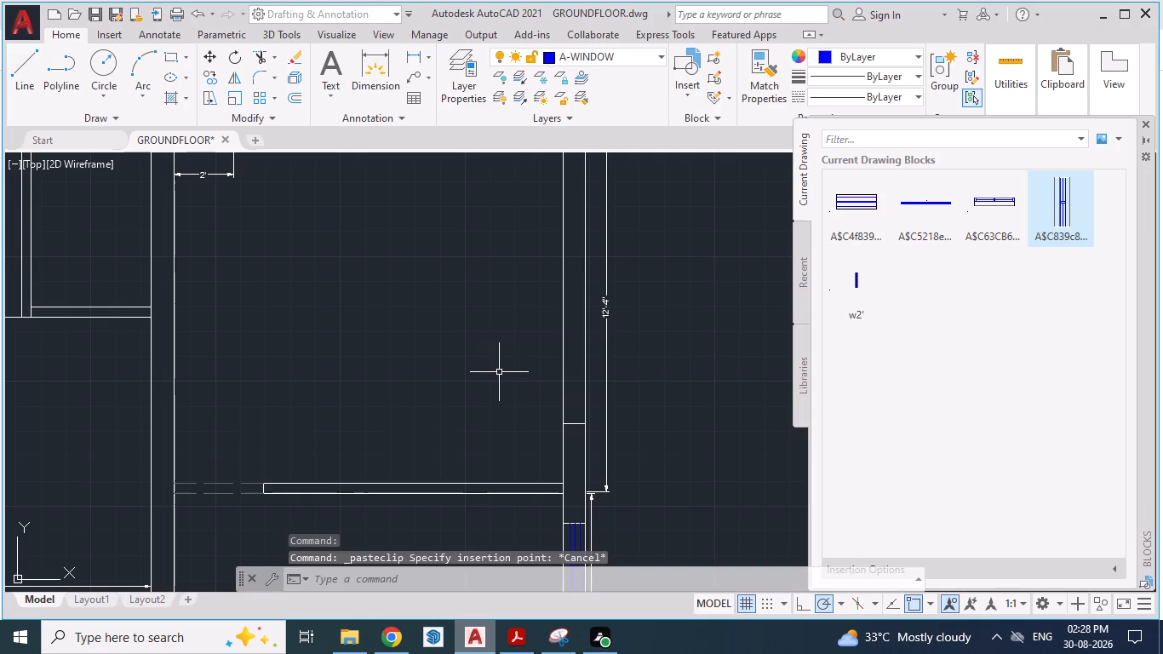
Copy the window block in the small toilet's outer wall and paste it at the short cross line in the kitchen's outer side wall.
scroll(487, 372, down, 2)
scroll(276, 240, up, 3)
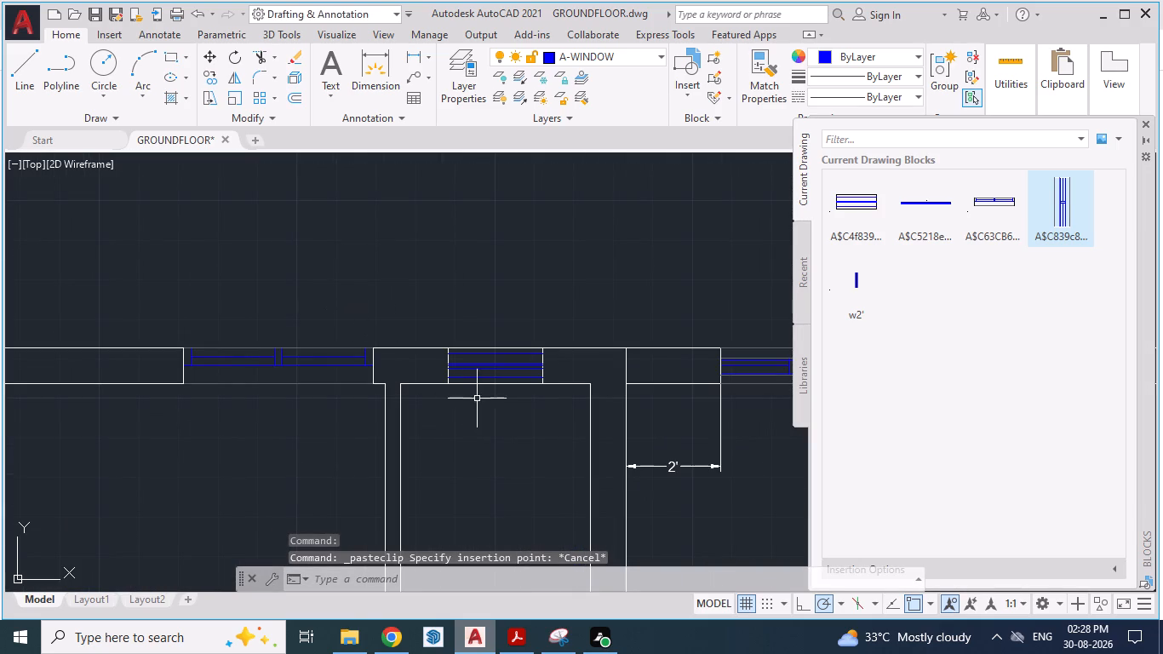
click(478, 367)
key(ctrl+c)
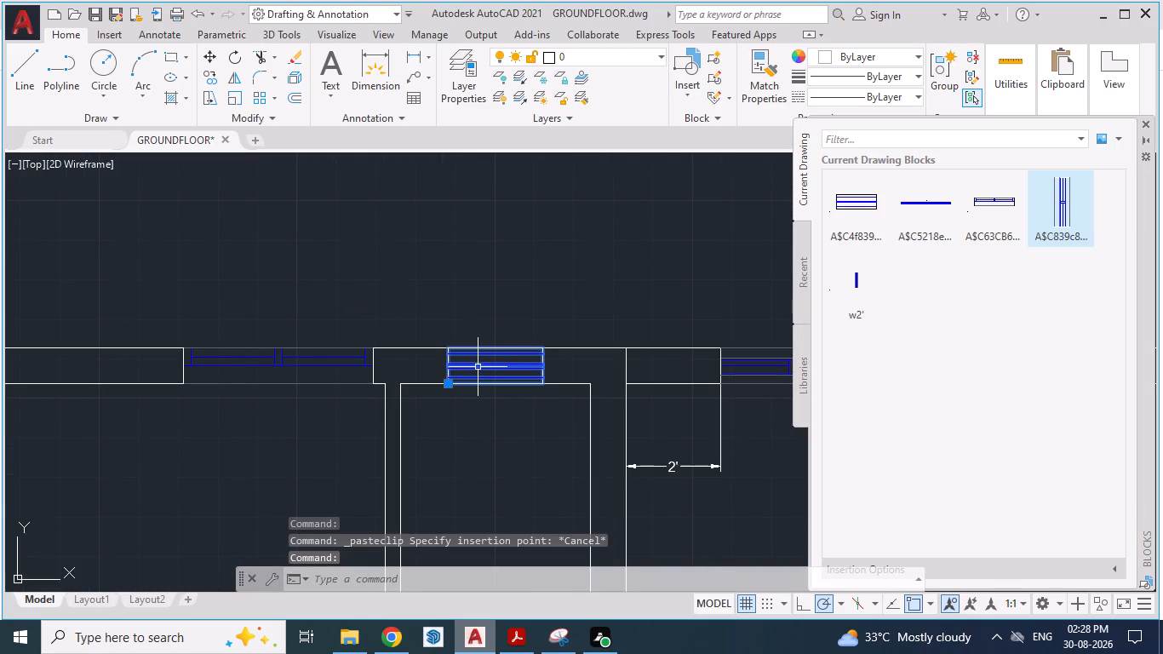
key(ctrl+v)
scroll(410, 359, down, 4)
scroll(559, 474, up, 2)
scroll(467, 324, up, 2)
click(472, 336)
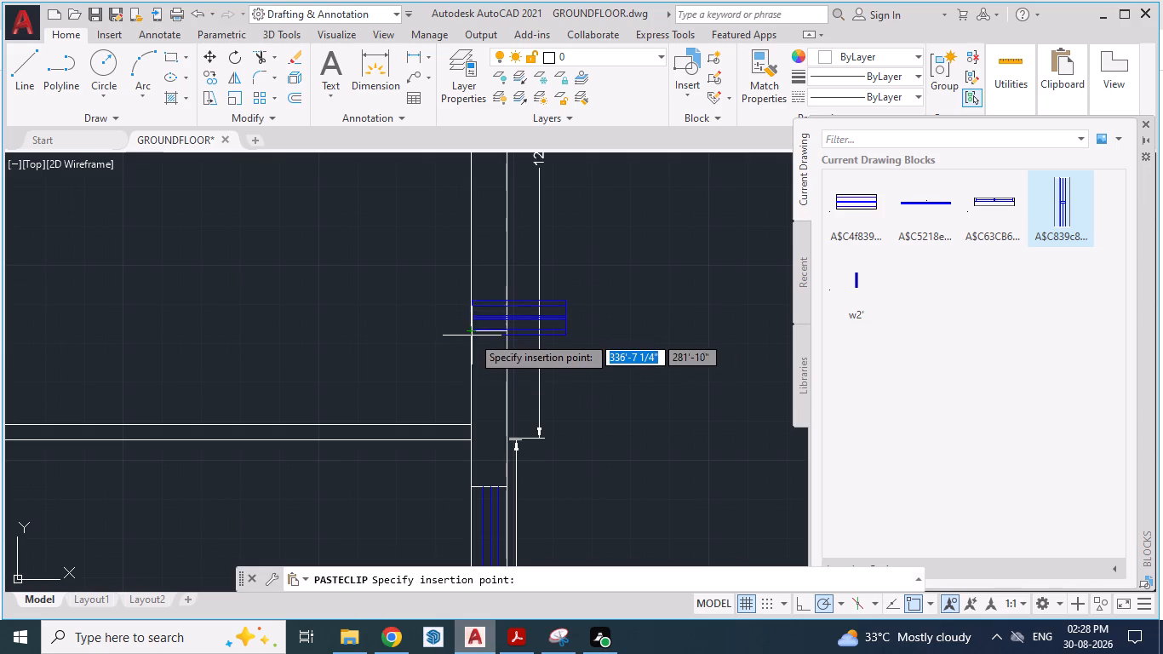
key(Escape)
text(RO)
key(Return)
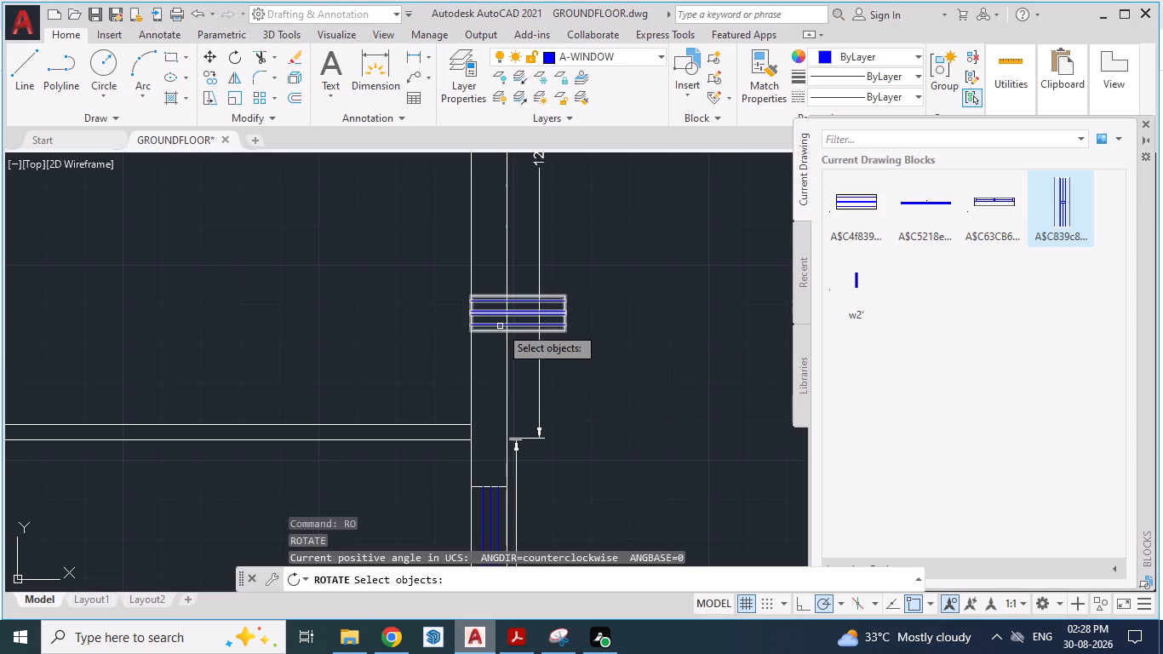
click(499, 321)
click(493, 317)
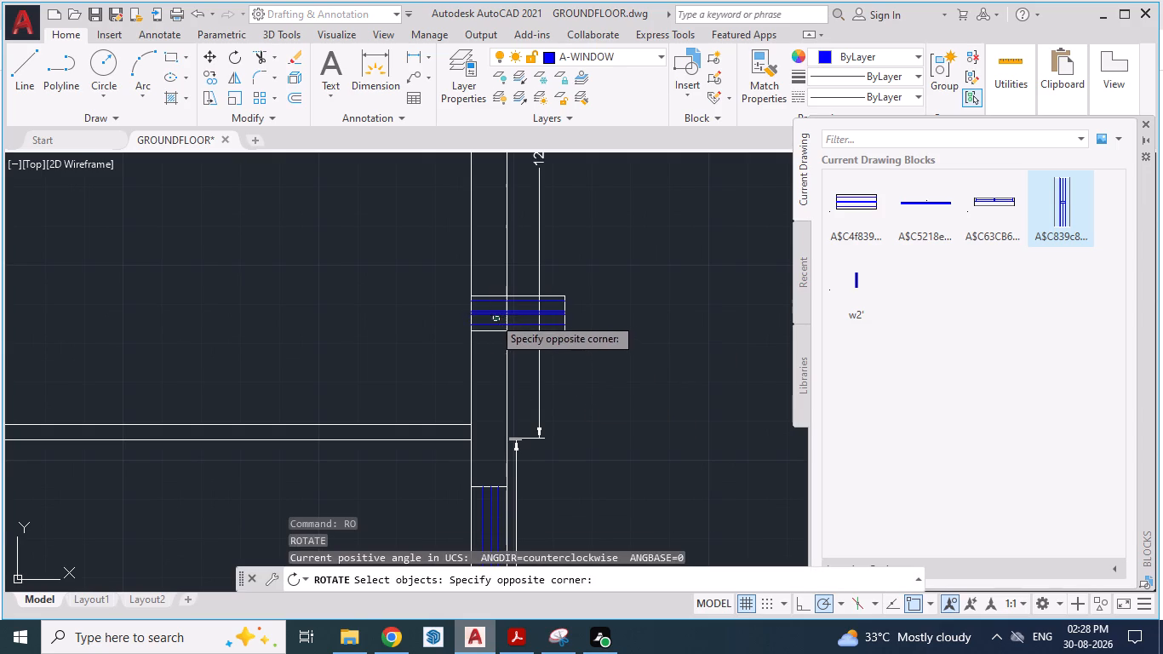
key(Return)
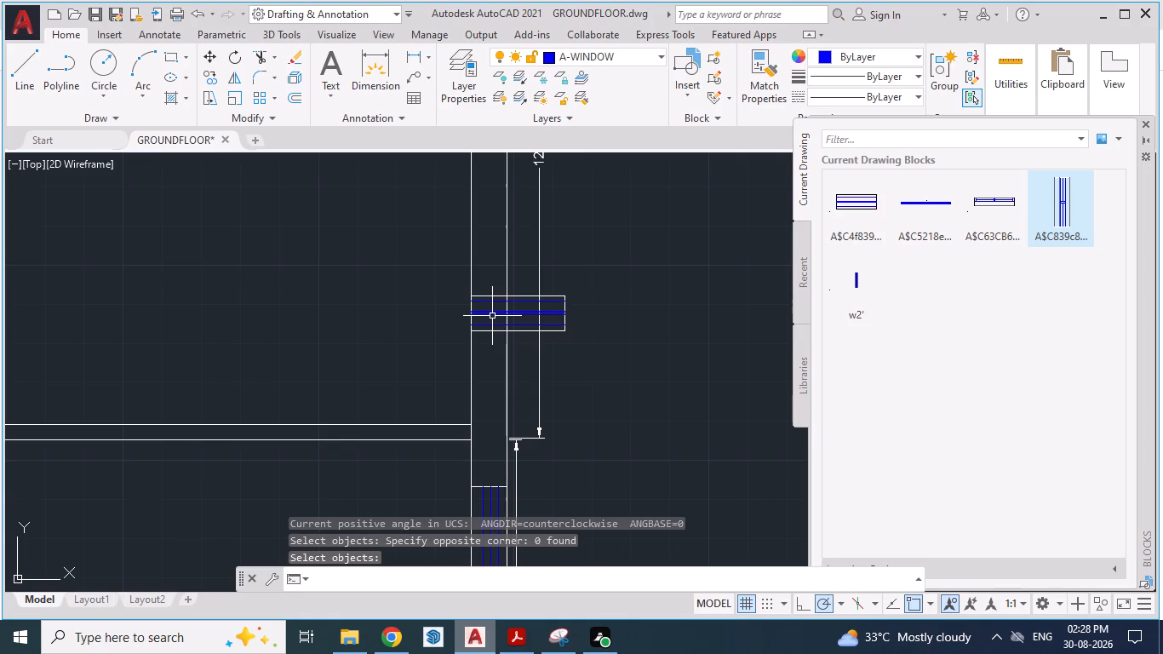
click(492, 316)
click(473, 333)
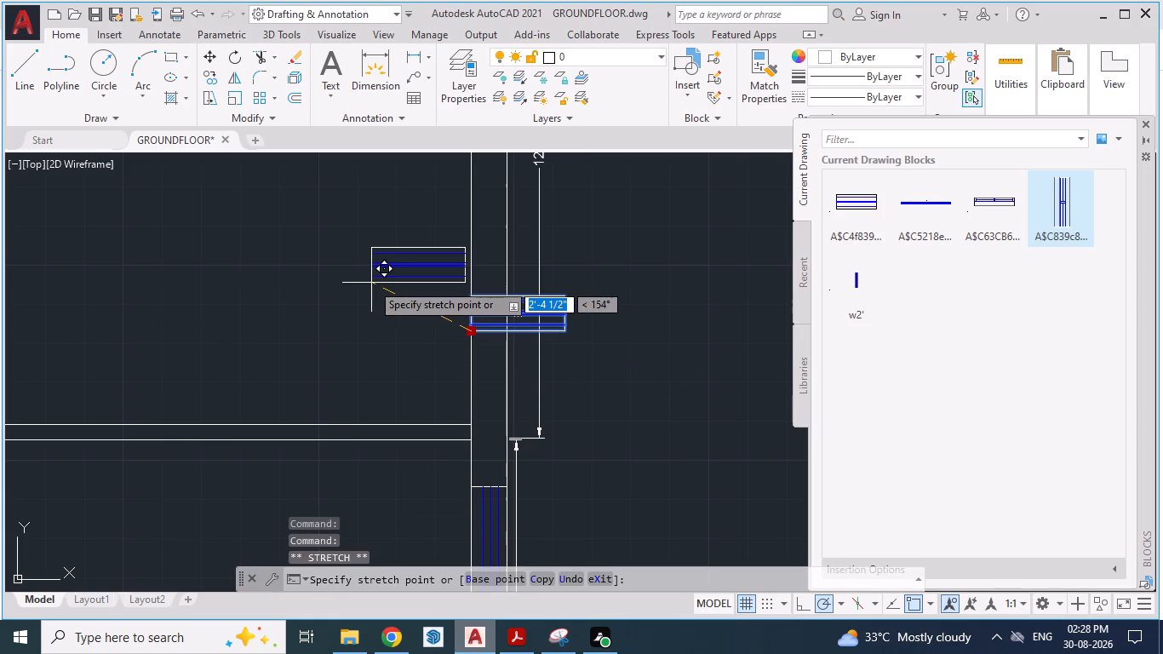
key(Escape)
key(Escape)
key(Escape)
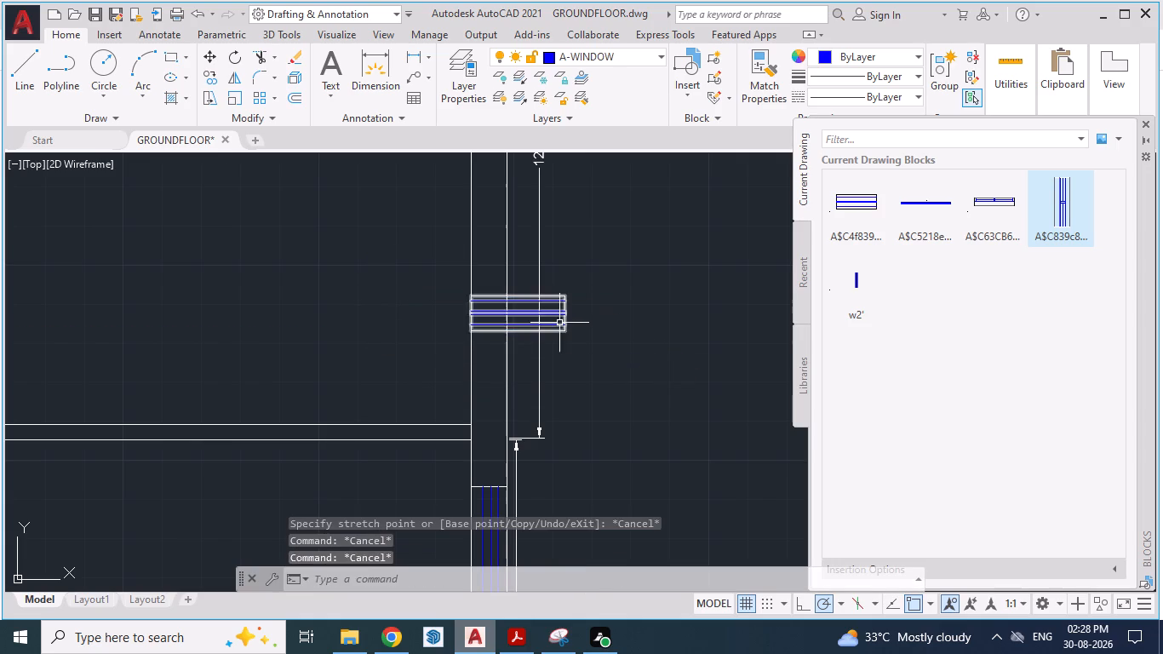
Rotate the pasted window block by 90 degrees about its outer lower corner.
click(559, 323)
text(RO)
key(Return)
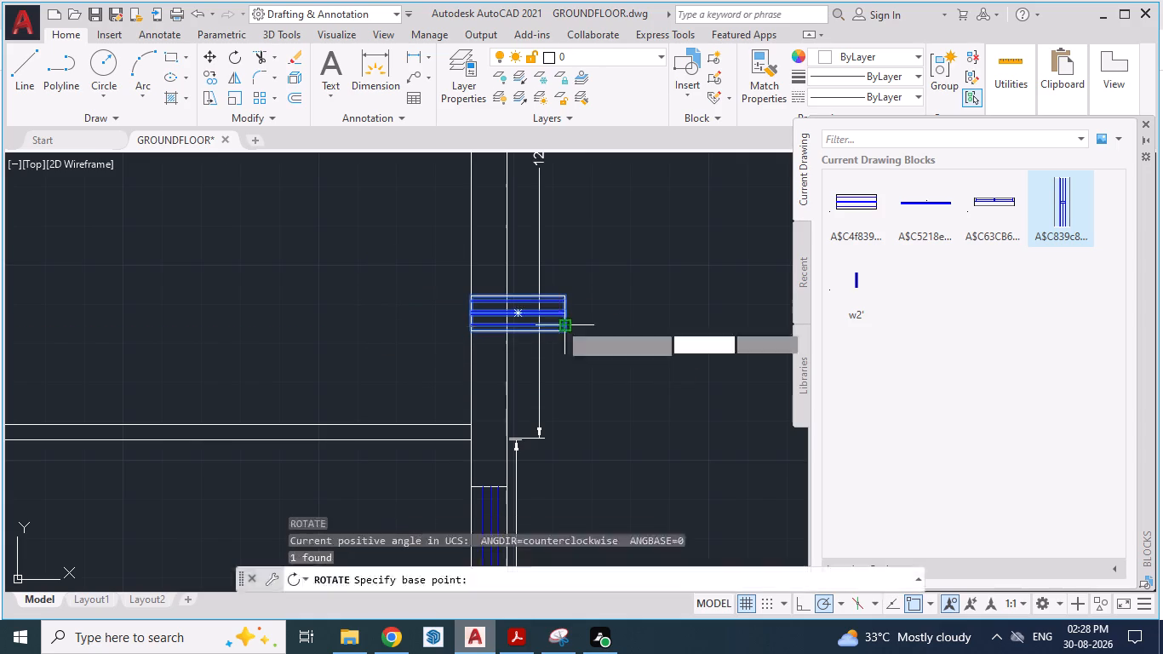
click(559, 323)
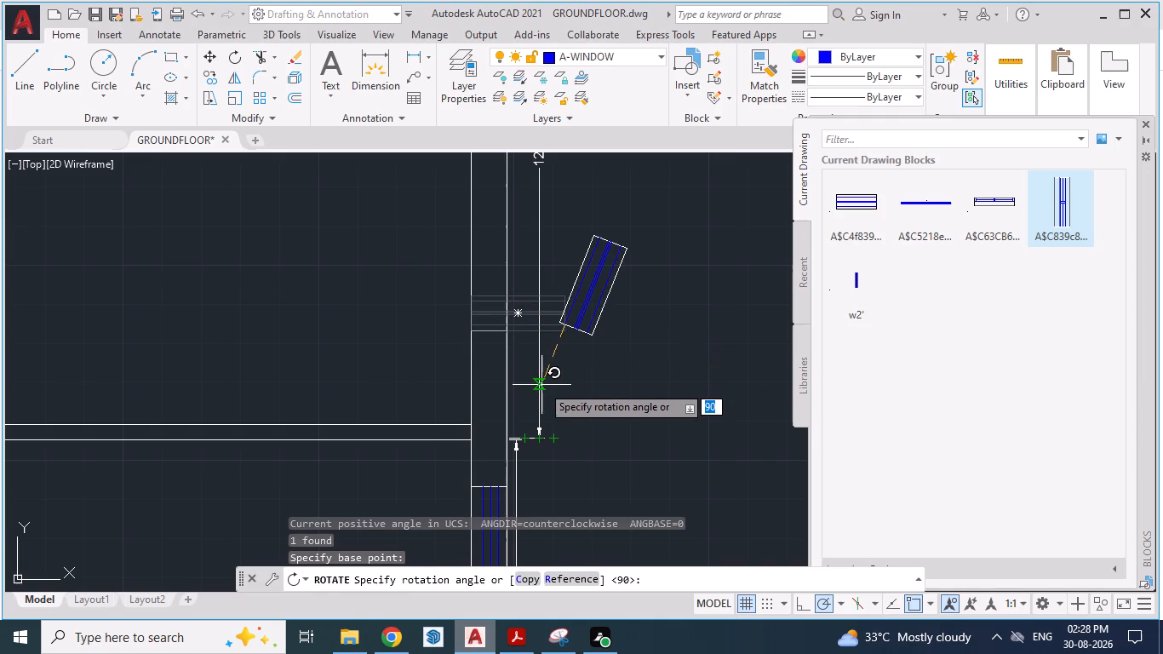
text(90)
key(Return)
key(period)
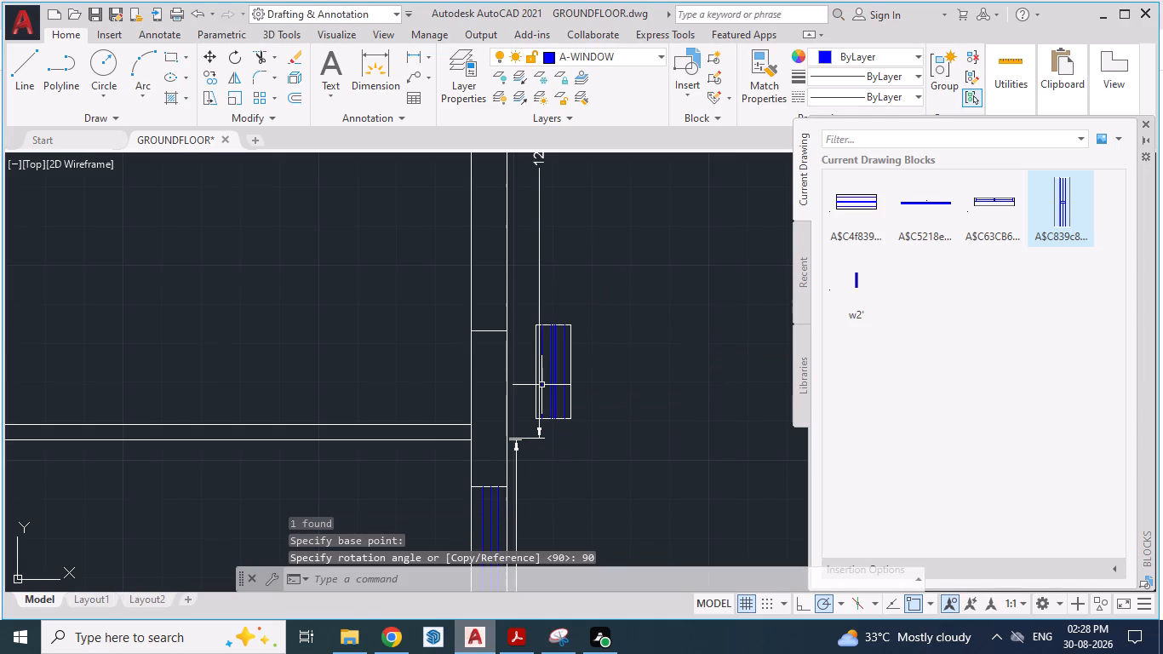
Move the rotated window block by its lower outer corner onto the outer end of the cross line in the kitchen side wall.
click(570, 408)
key(m)
key(Return)
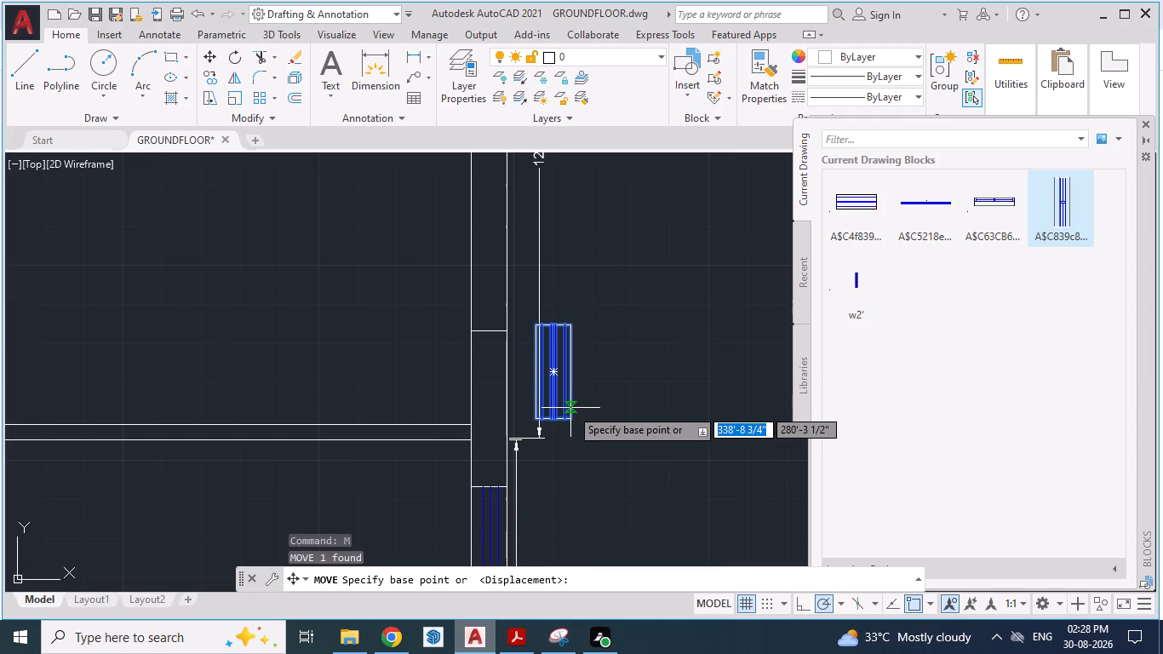
scroll(587, 409, up, 1)
drag(567, 425, 527, 406)
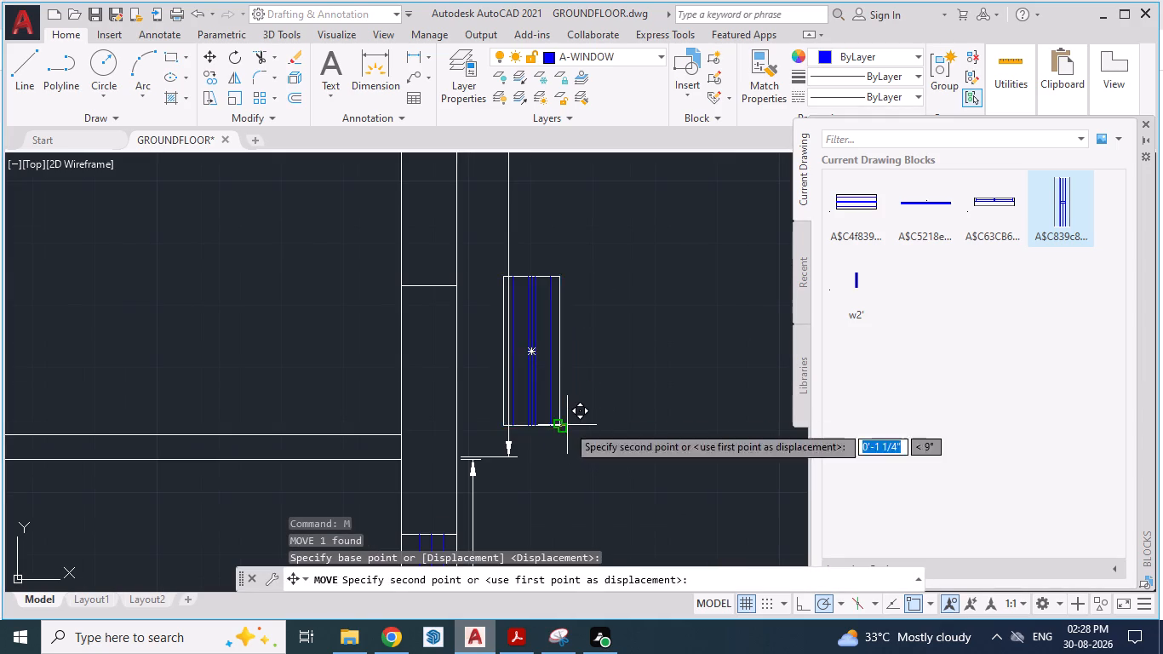
drag(527, 406, 447, 287)
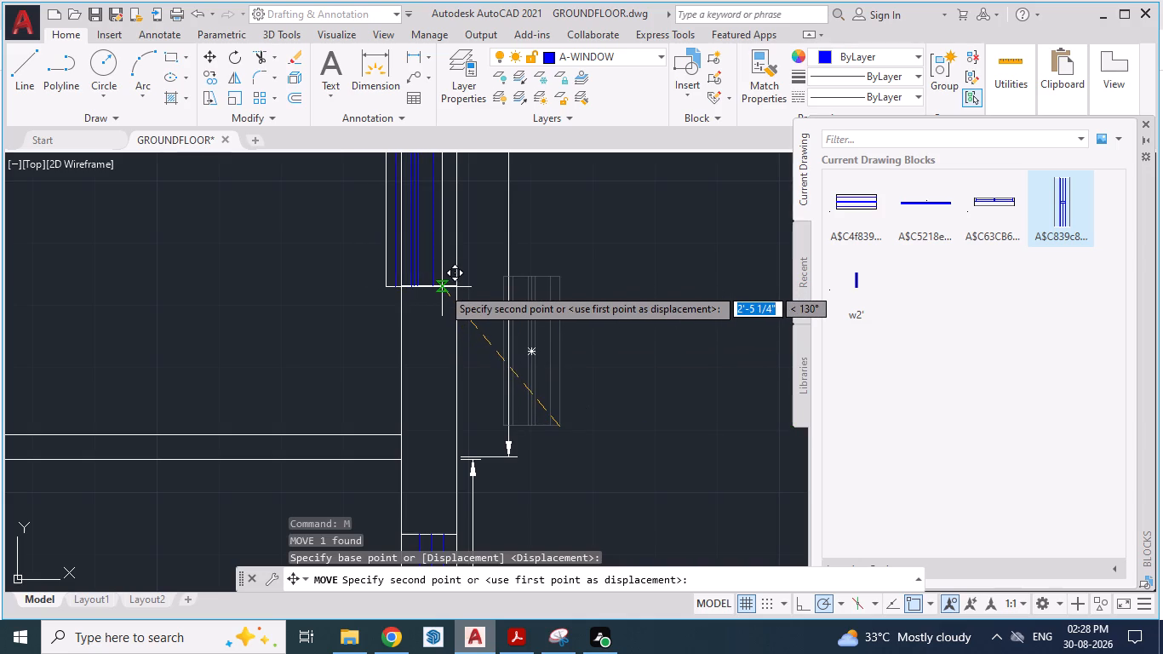
drag(447, 287, 455, 284)
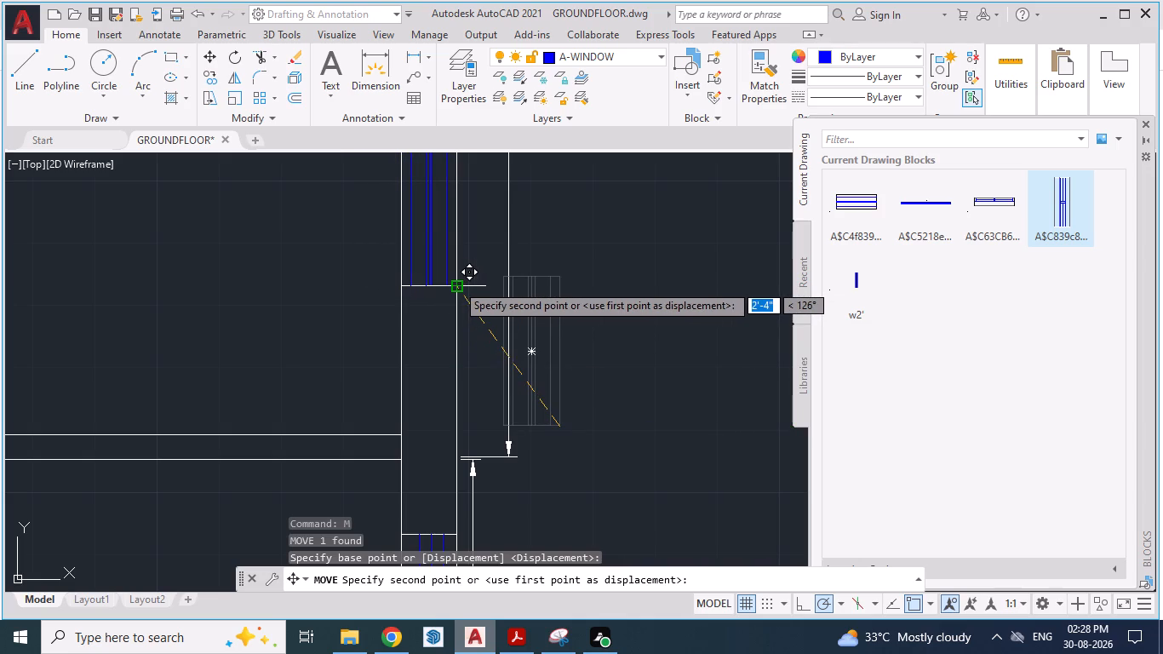
click(456, 284)
scroll(442, 289, up, 3)
scroll(460, 428, down, 3)
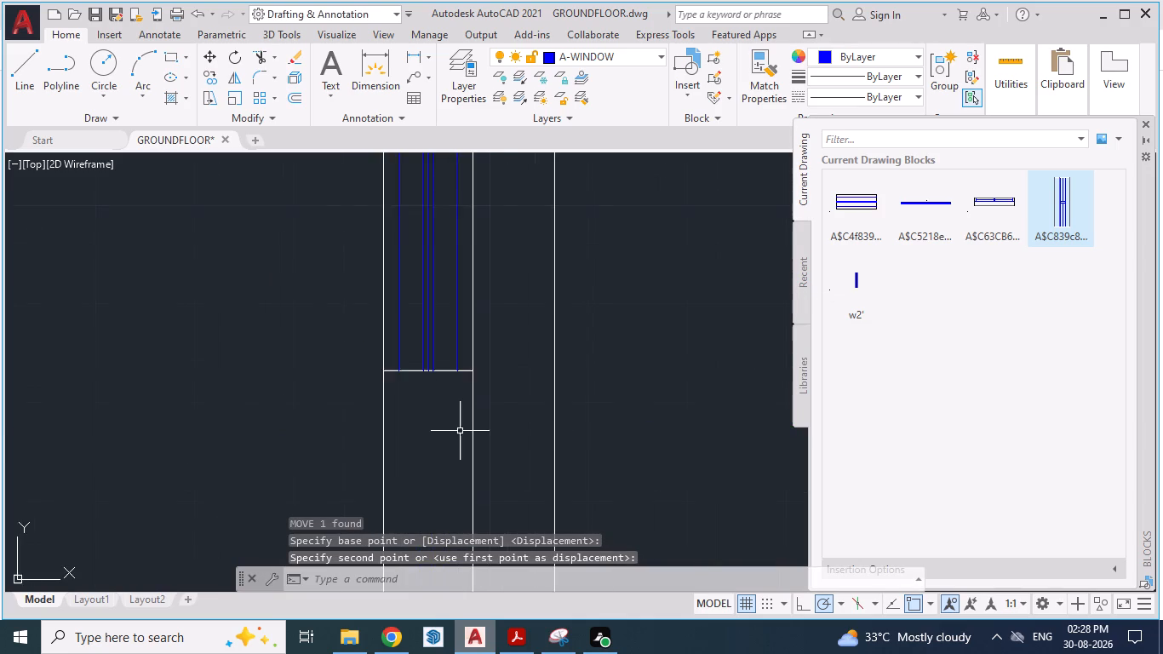
scroll(460, 431, down, 3)
scroll(425, 353, up, 2)
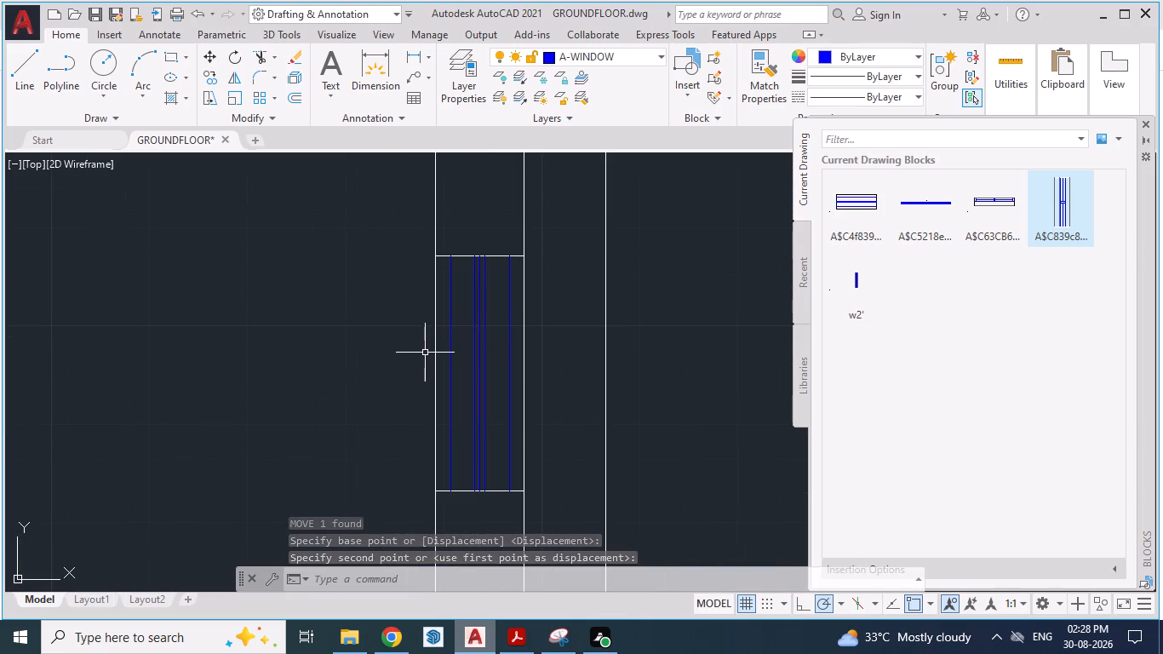
Draw a line across the kitchen side wall's thickness along the upper end of the window block.
key(l)
key(Return)
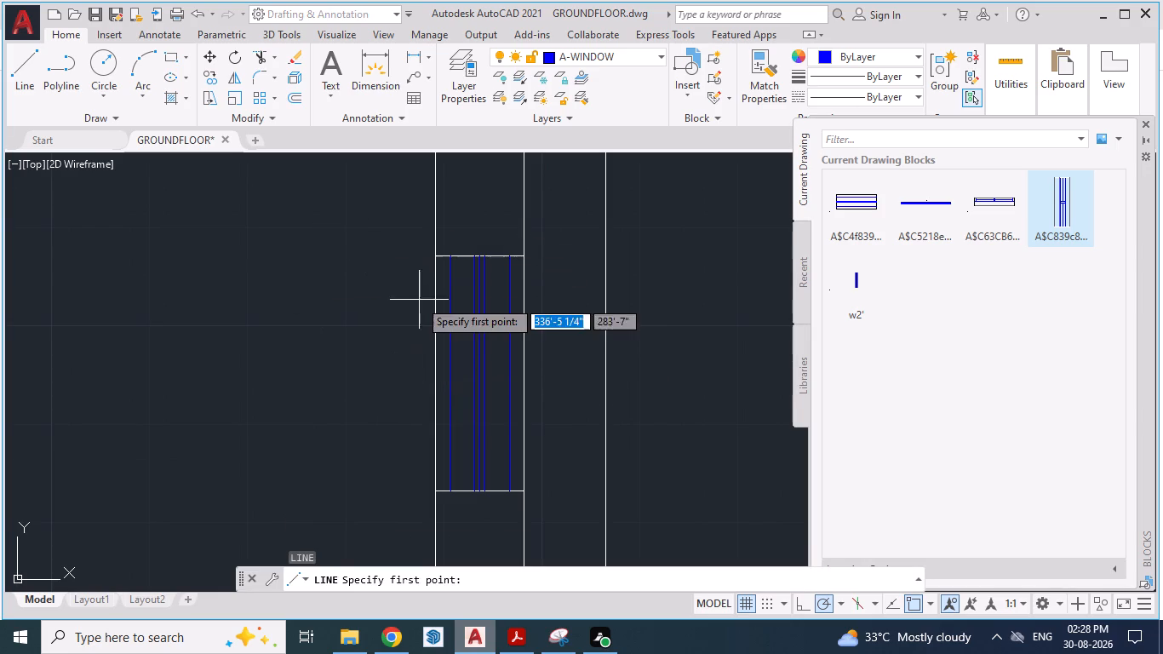
click(434, 256)
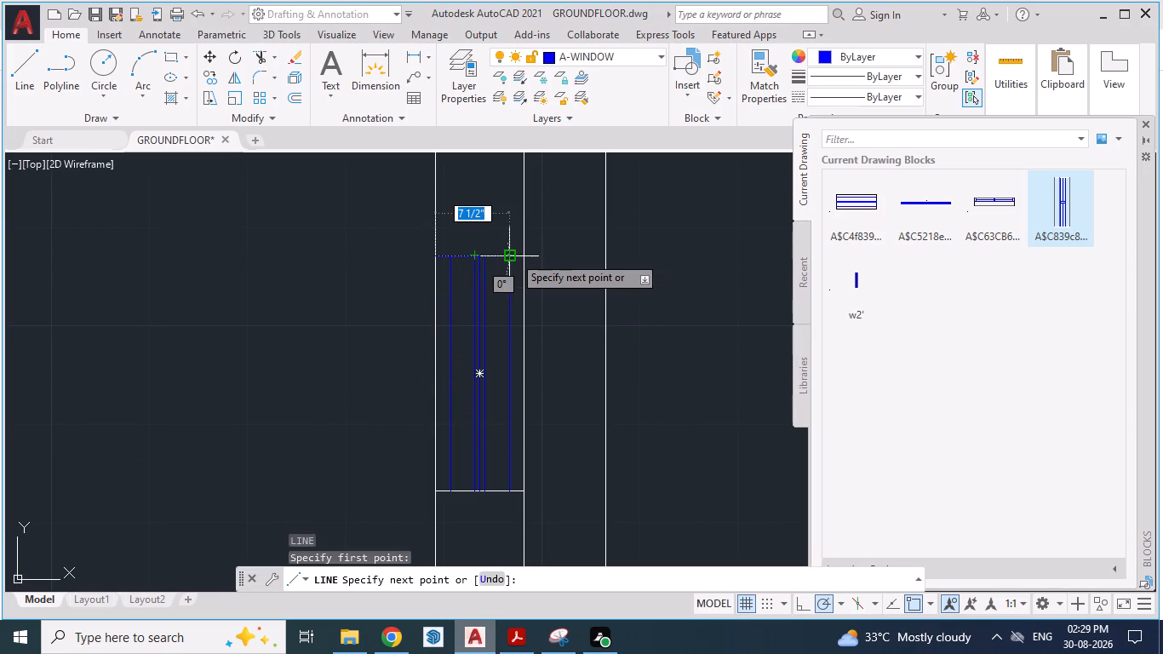
click(522, 255)
key(Return)
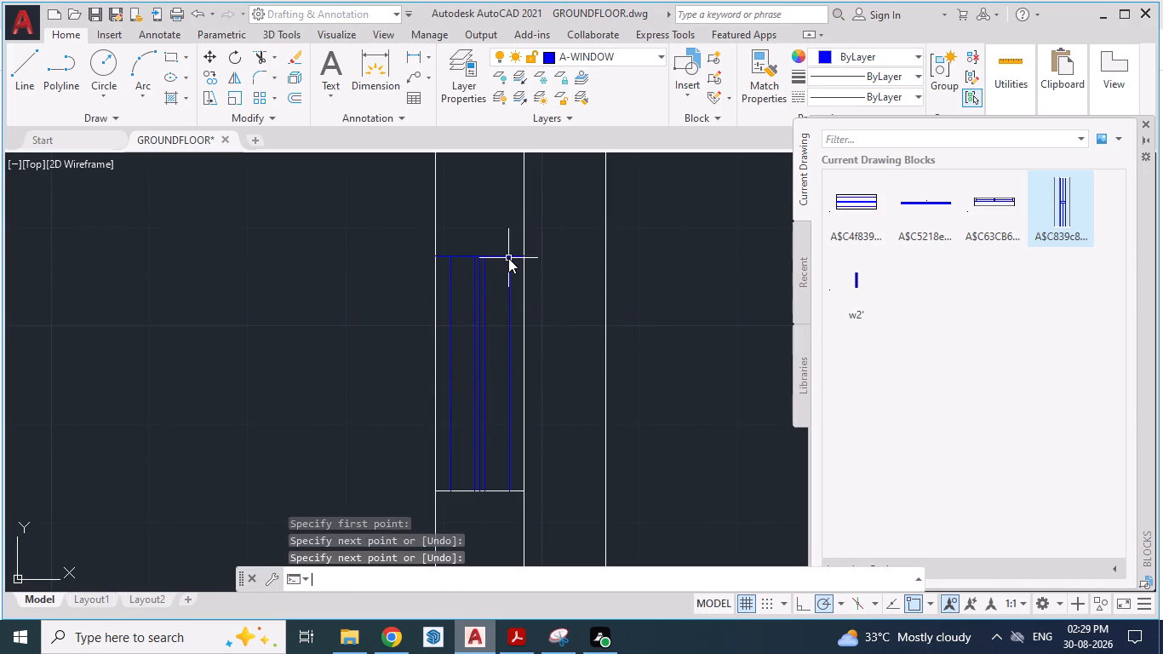
key(Escape)
key(Escape)
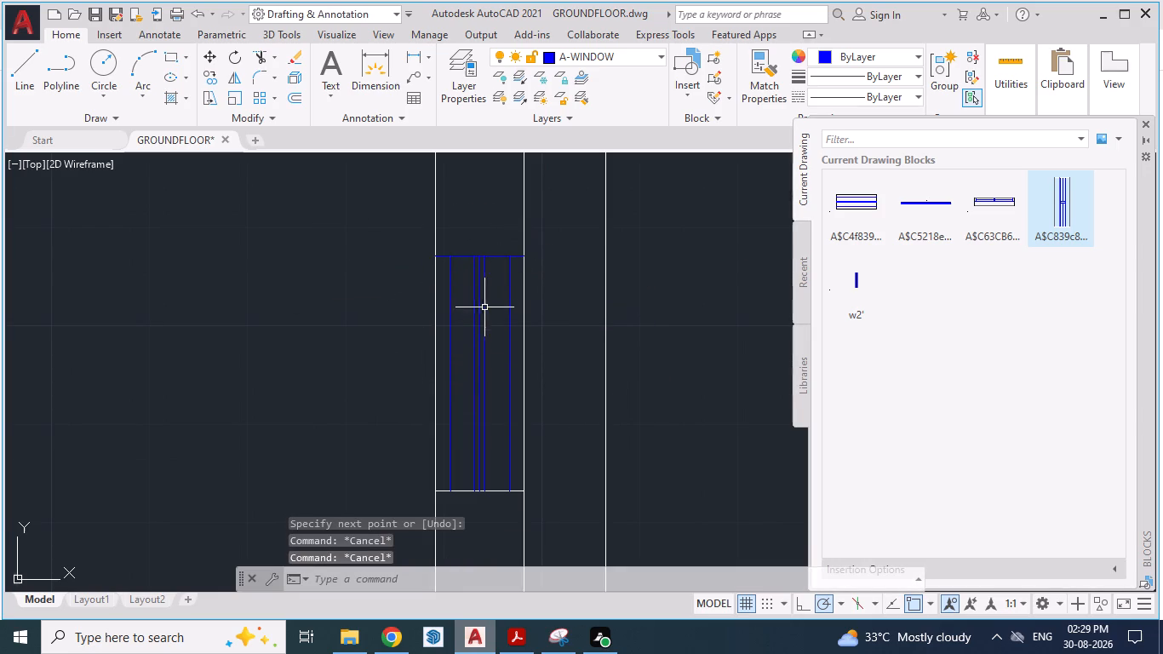
Erase the rotated window block from the kitchen side wall, keeping the line across its upper end.
click(481, 312)
key(Delete)
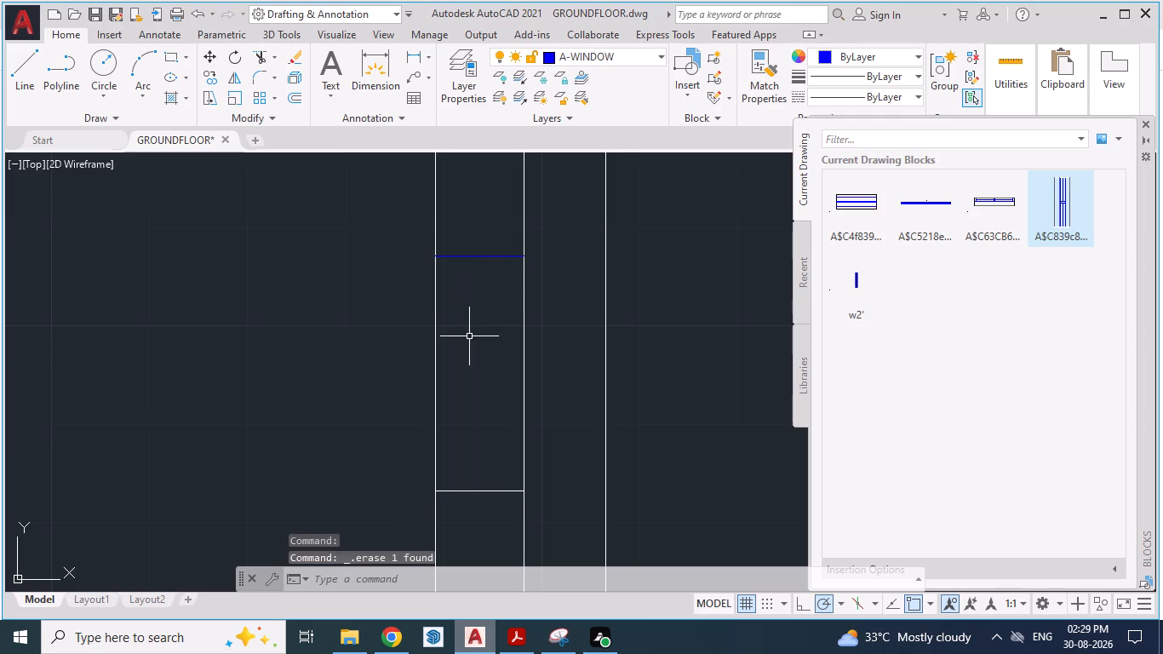
Trim both faces of the kitchen side wall between the two cross lines to open the door gap.
scroll(486, 323, down, 2)
text(TR)
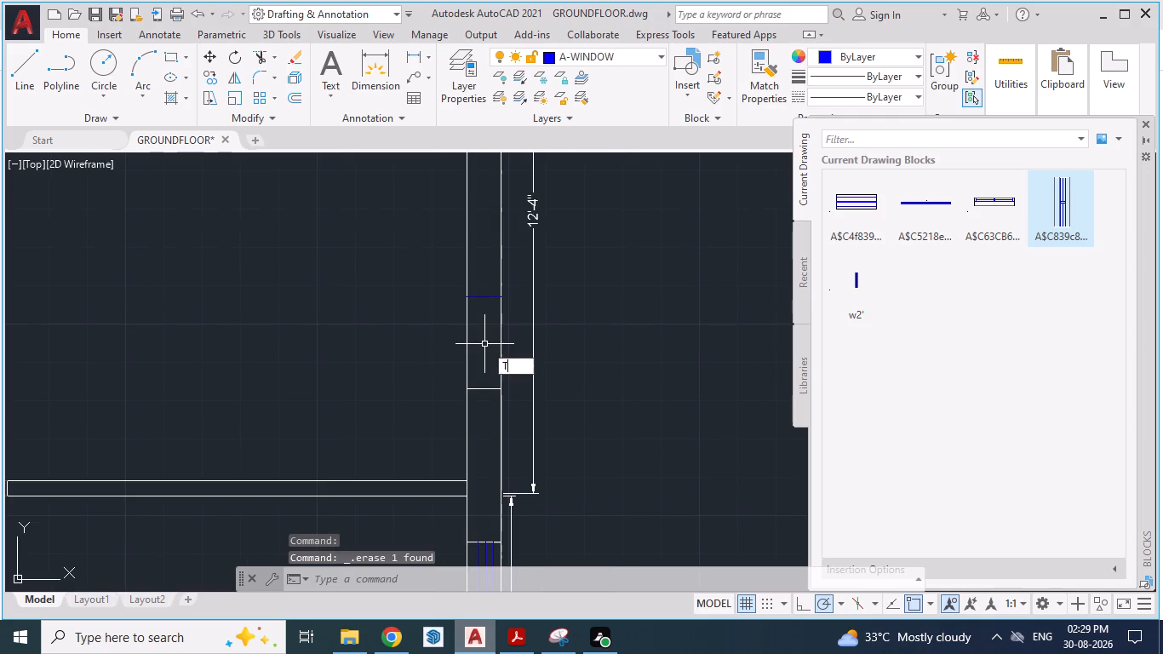
key(Return)
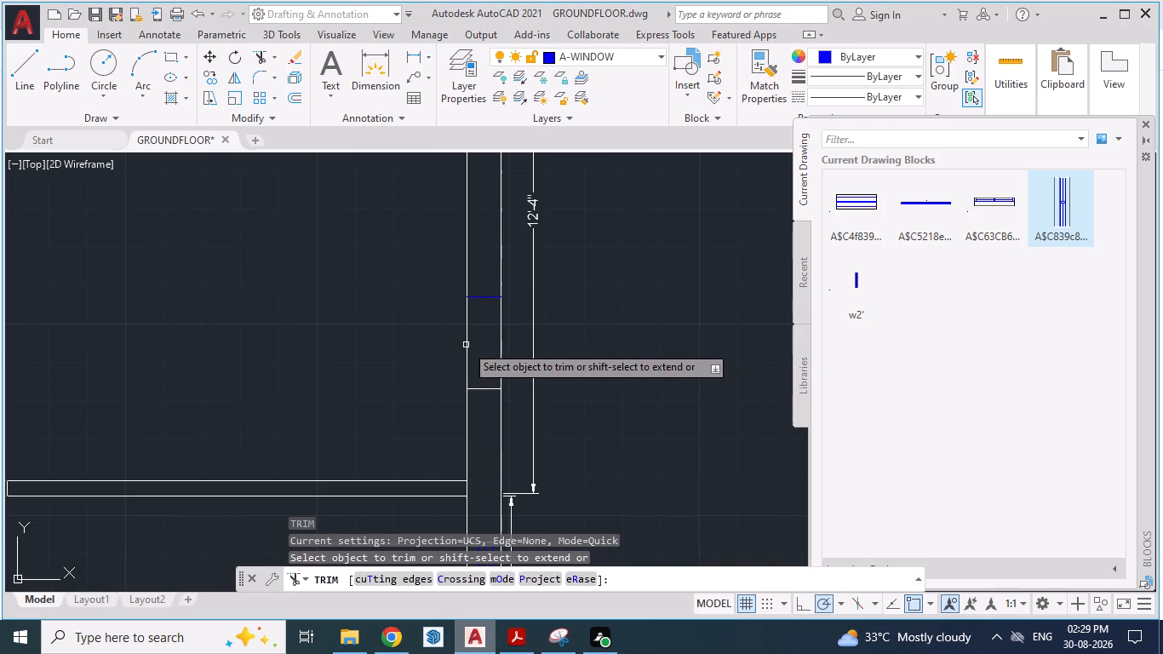
click(466, 345)
click(501, 344)
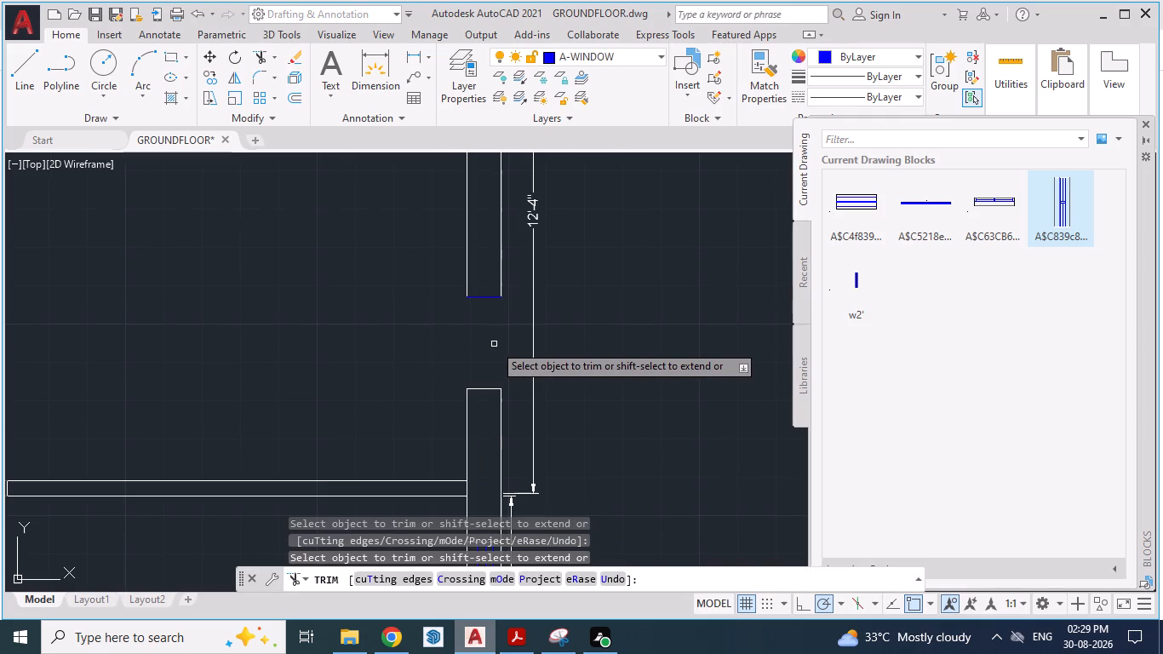
scroll(494, 344, down, 2)
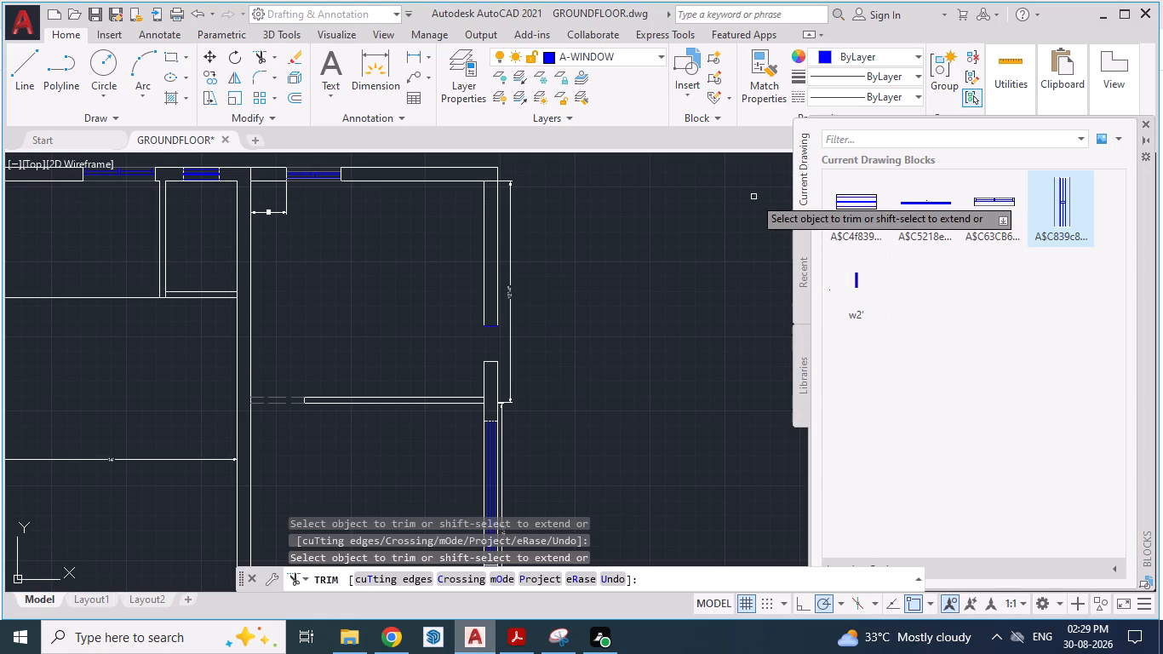
Check the kitchen door in the reference PDF and trim away the cross line at the upper end of the side wall's door gap.
key(alt+Tab)
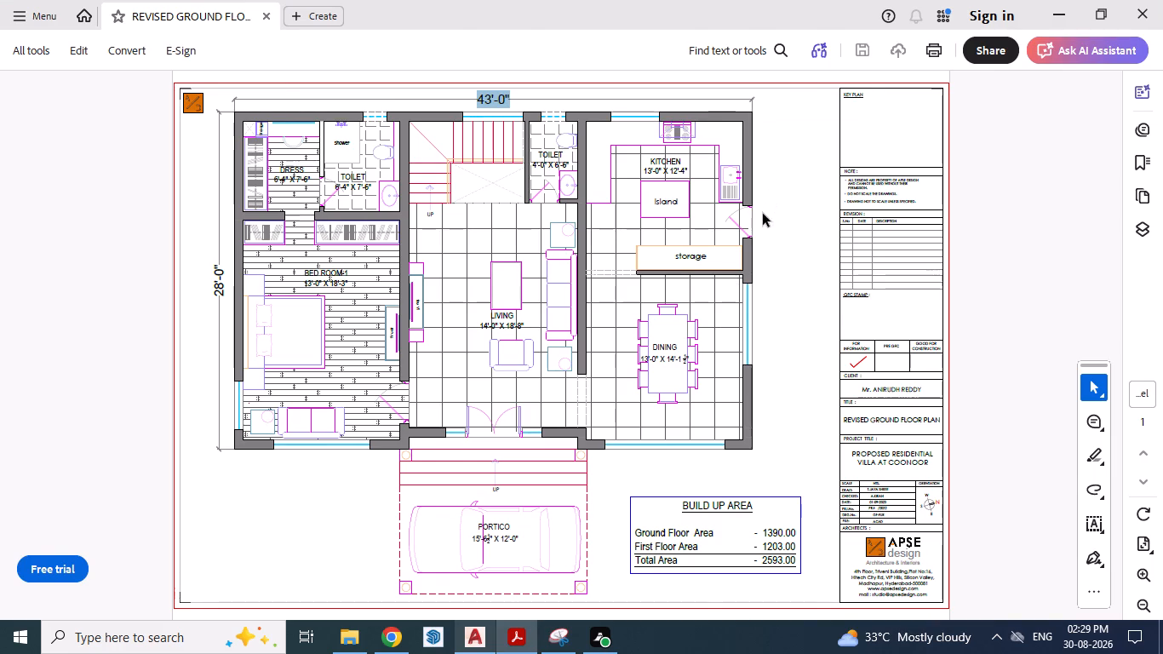
key(alt+Tab)
scroll(490, 333, up, 2)
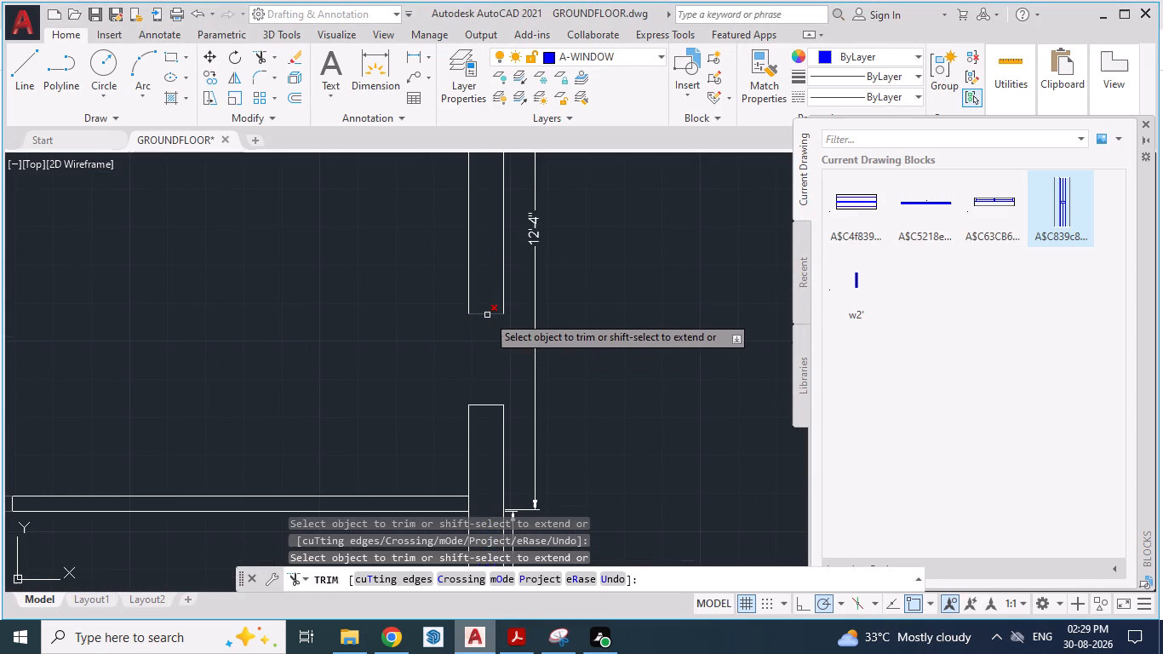
click(487, 315)
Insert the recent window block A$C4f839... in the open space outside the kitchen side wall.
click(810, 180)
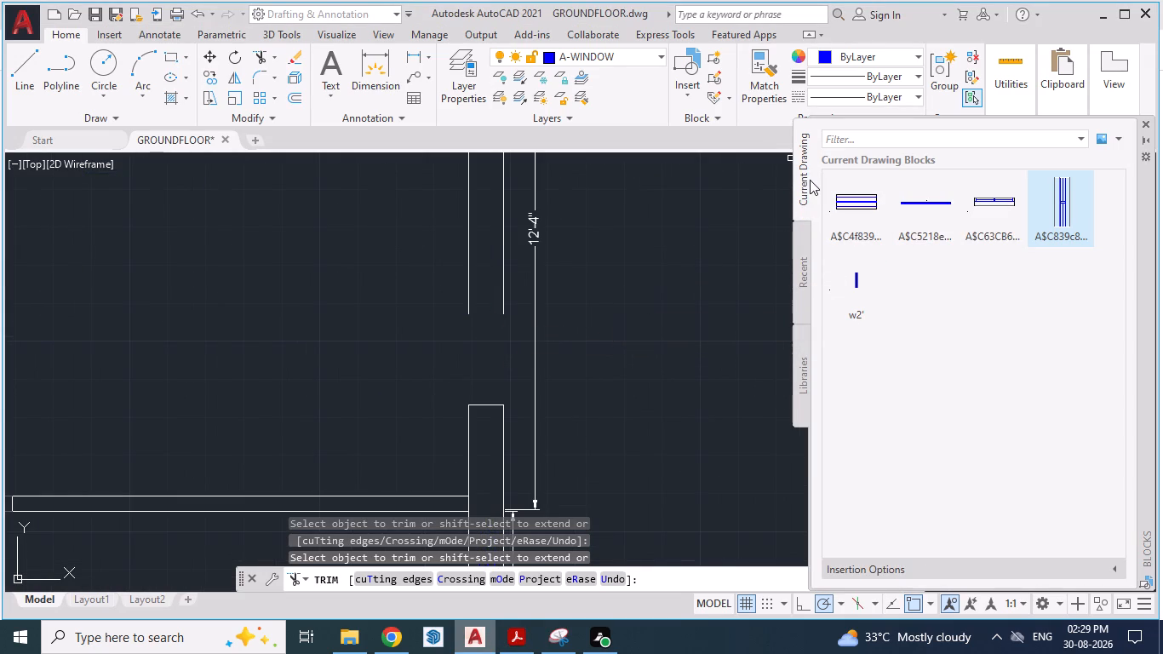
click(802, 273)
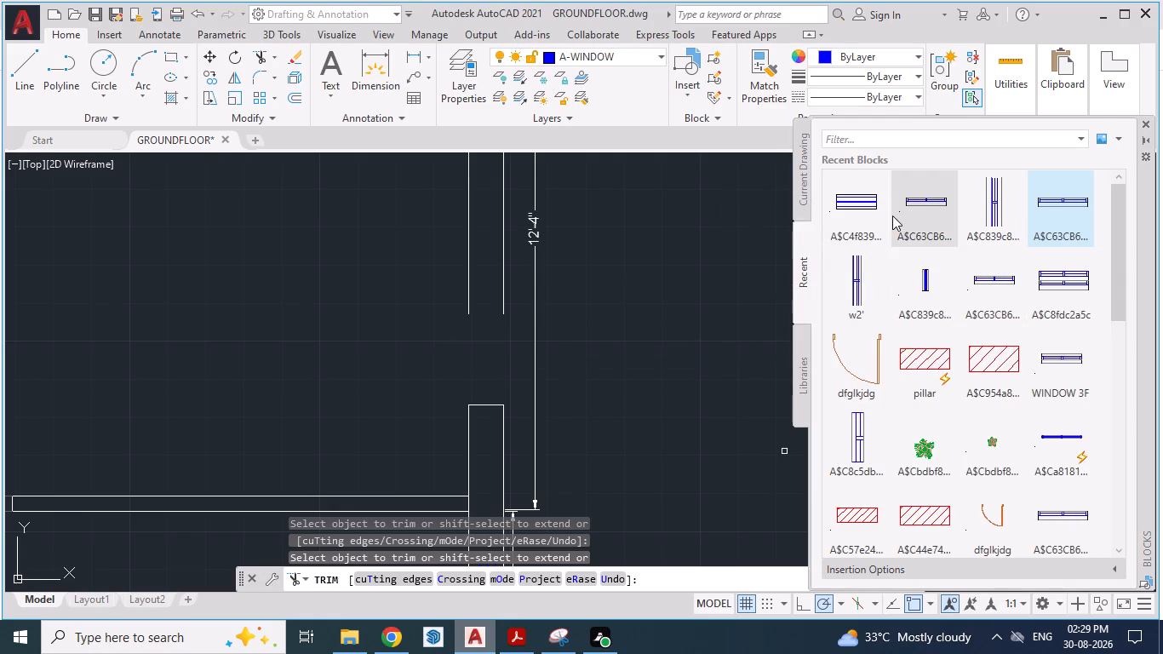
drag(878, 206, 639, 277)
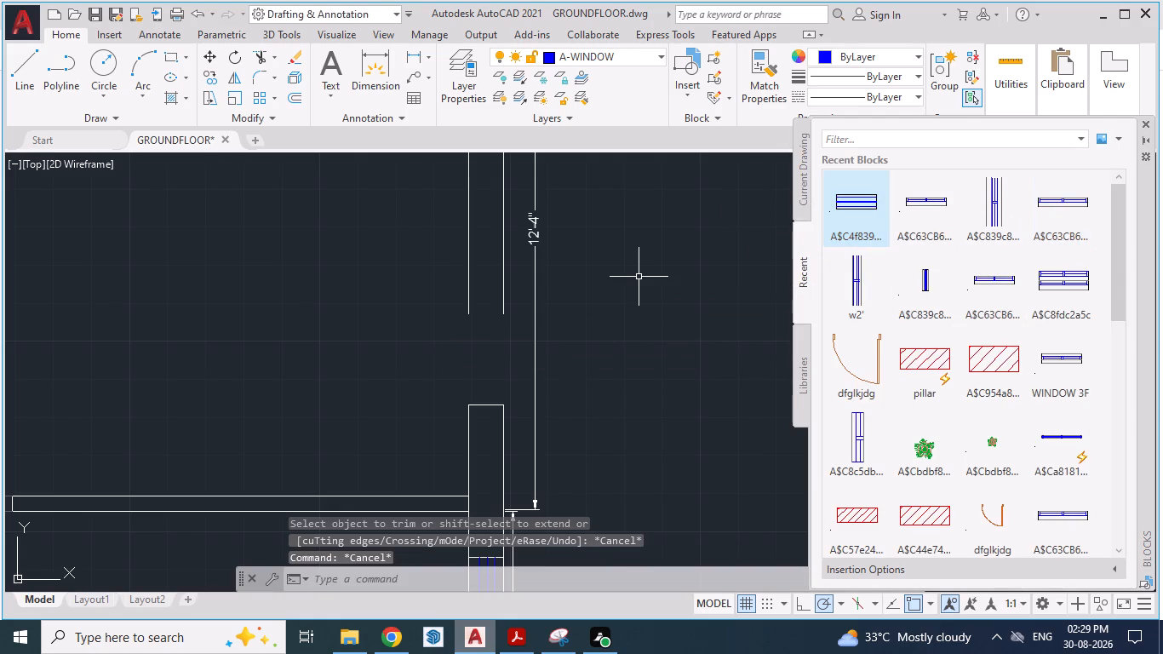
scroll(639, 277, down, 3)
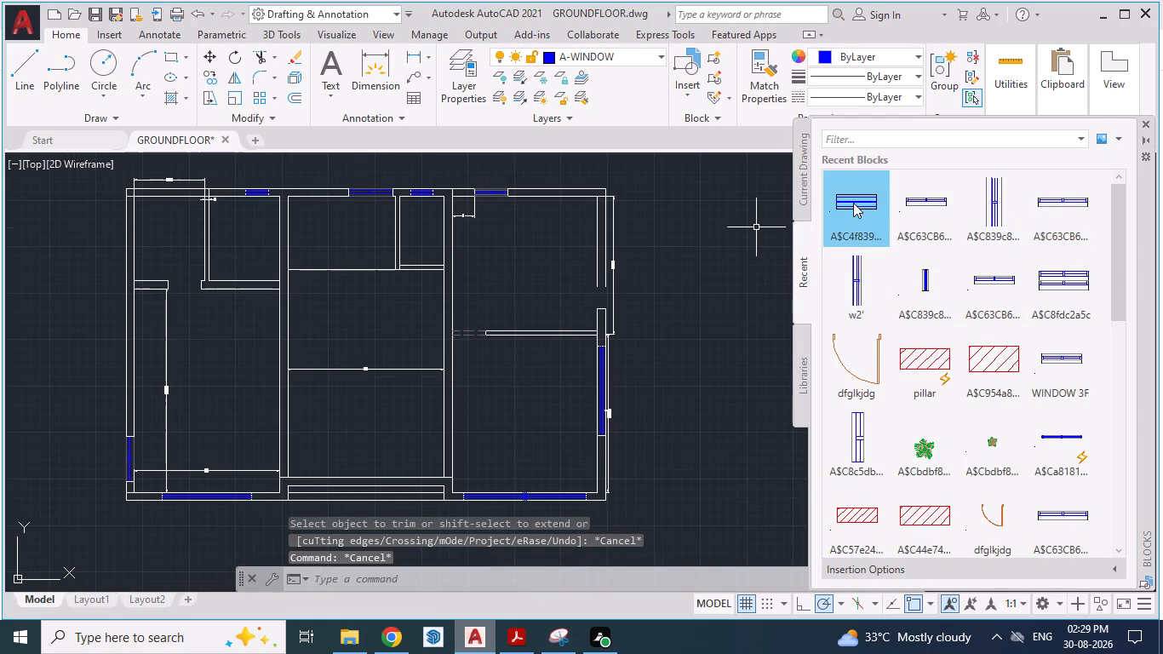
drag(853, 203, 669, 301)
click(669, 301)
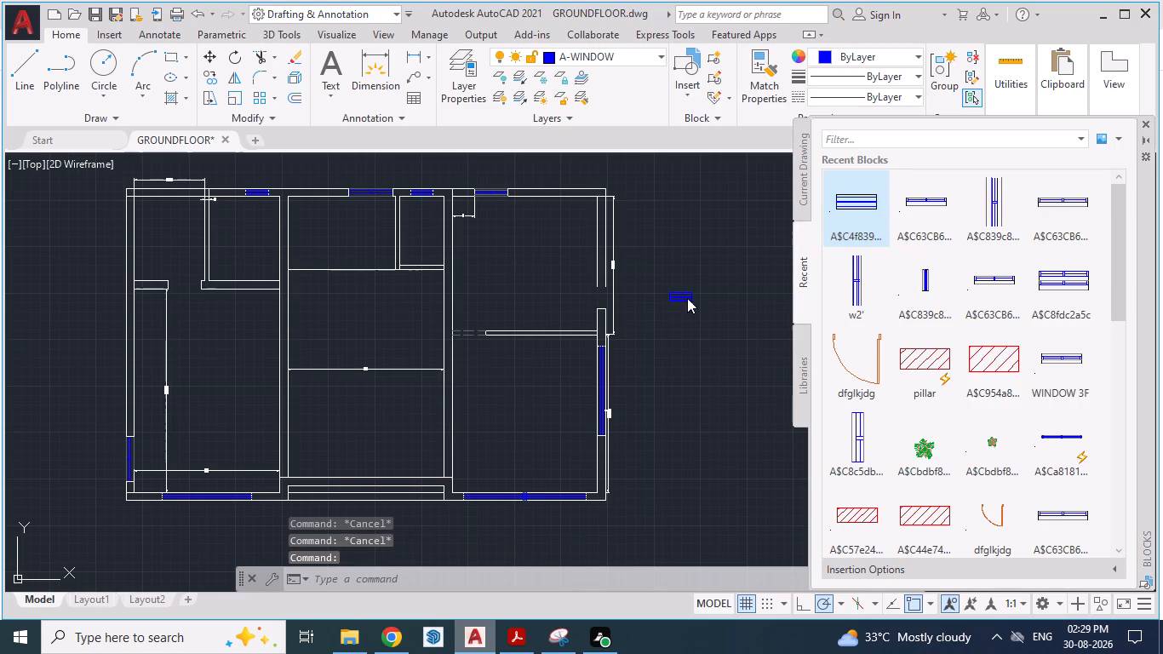
Check the length of the inserted A$C4f839... window block with an aligned dimension, without placing the dimension.
scroll(691, 296, up, 4)
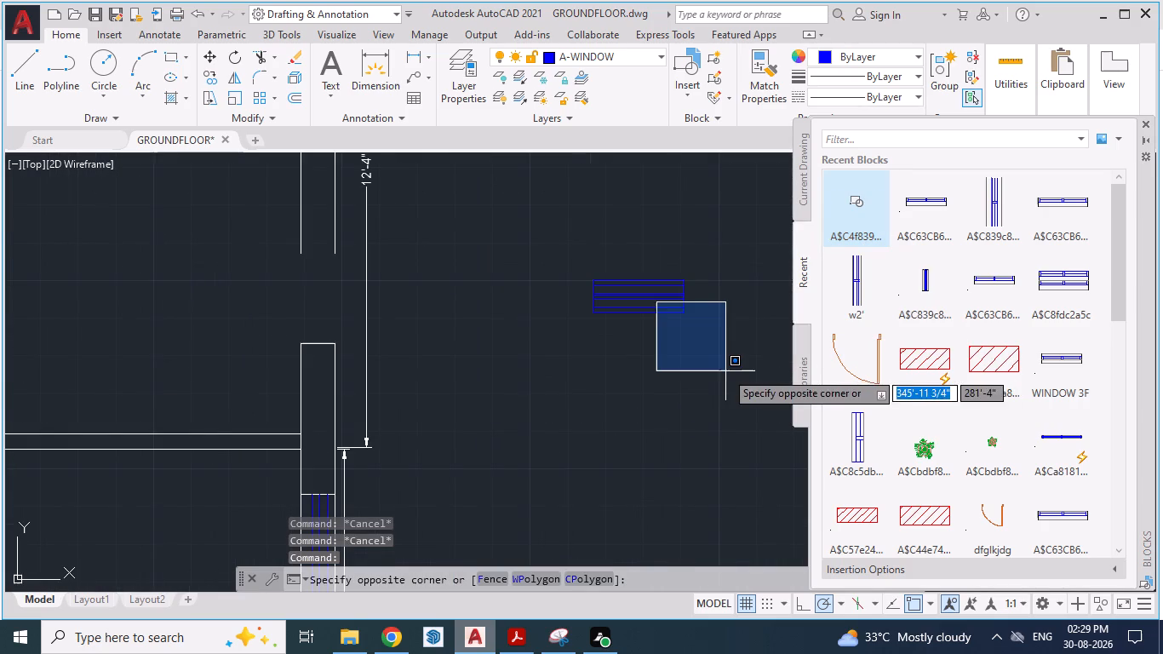
key(Escape)
key(Escape)
key(Escape)
text(DA)
key(Return)
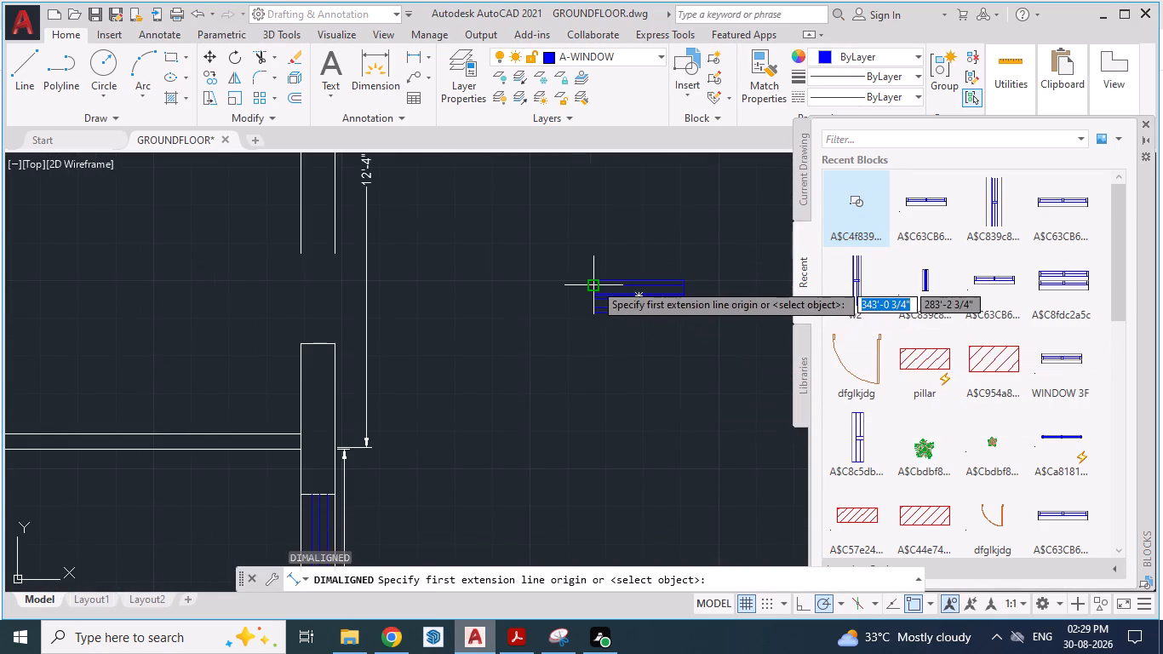
click(595, 282)
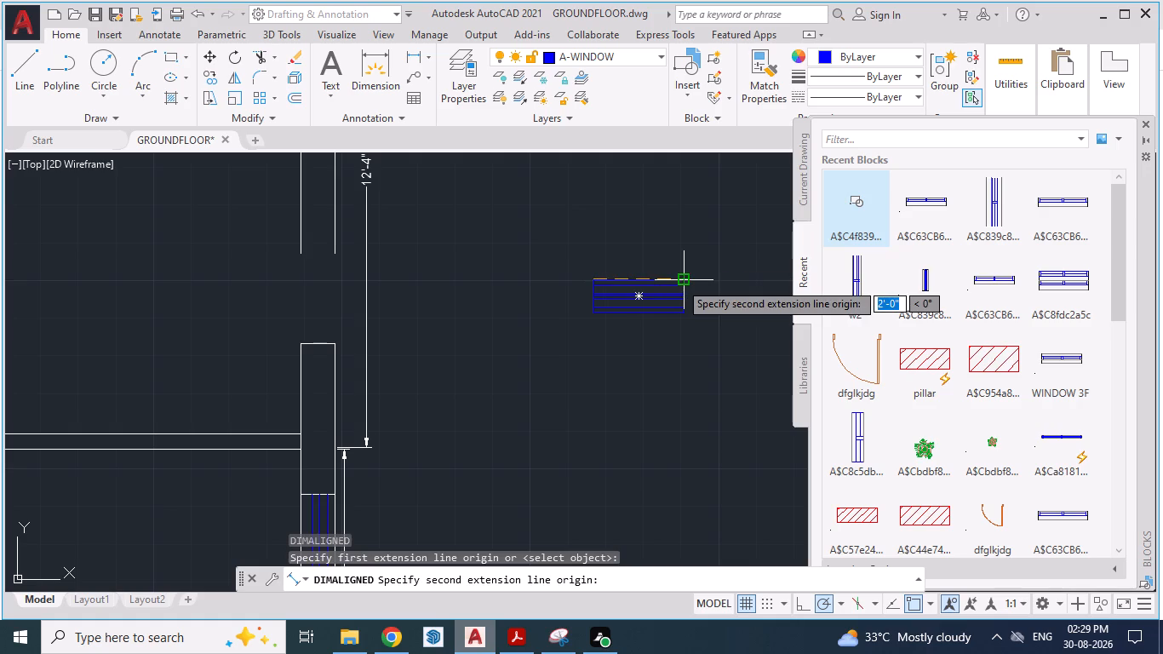
key(Escape)
key(Escape)
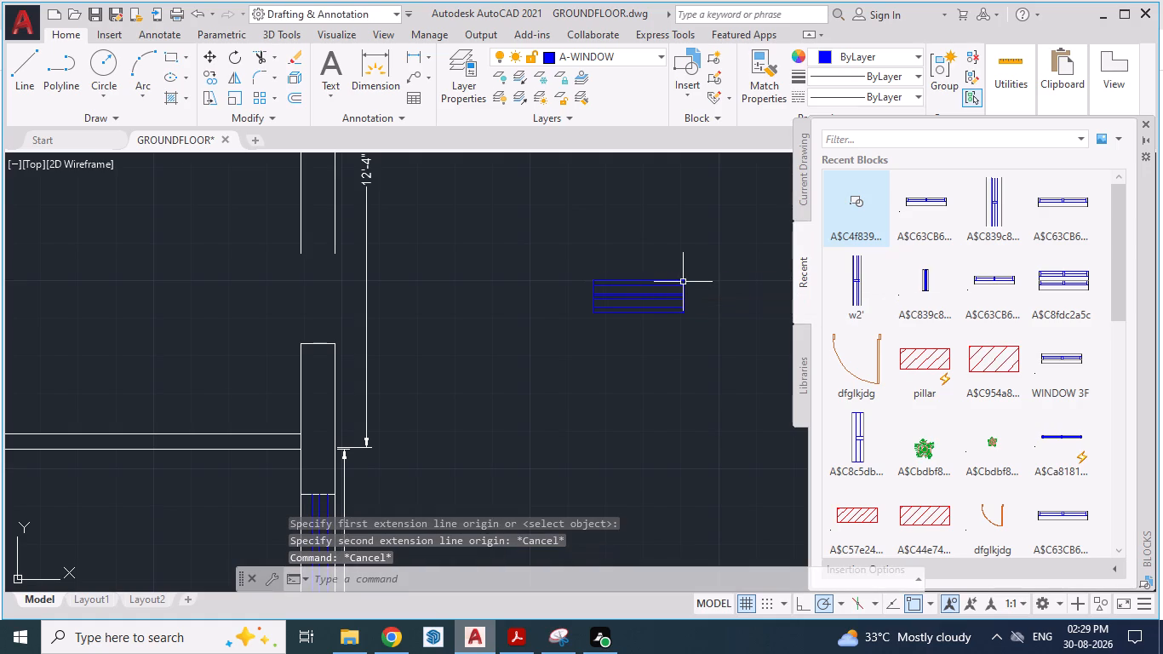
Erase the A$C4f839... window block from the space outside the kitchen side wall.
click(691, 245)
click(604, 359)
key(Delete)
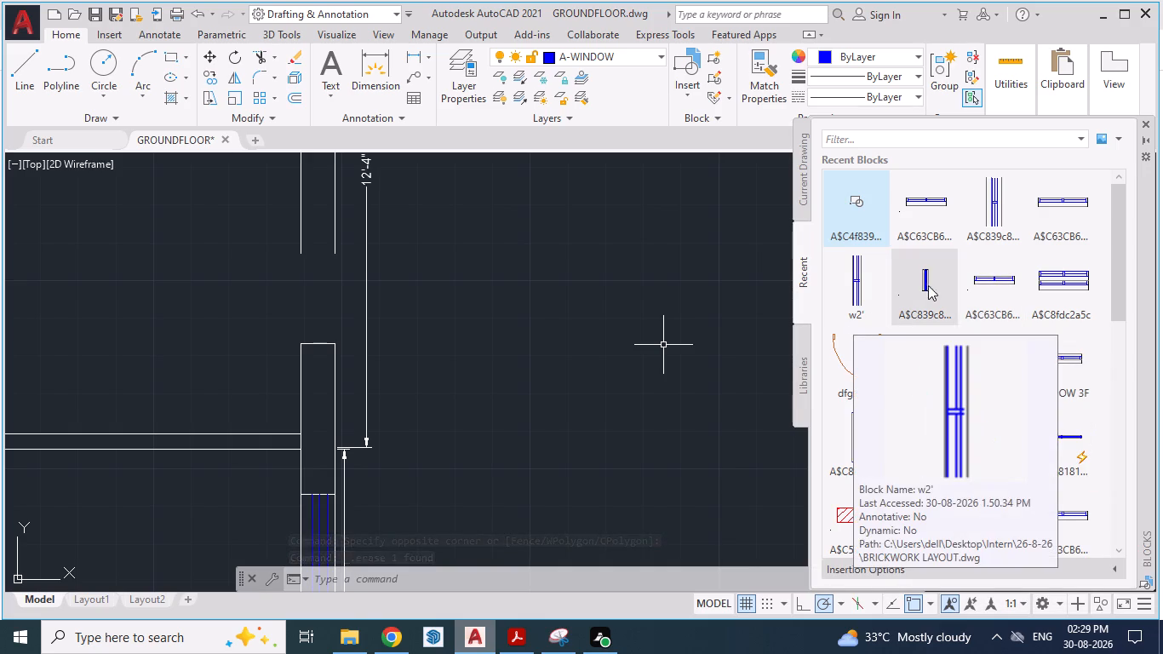
Insert the smaller recent door block dfglkjdg into the drawing.
scroll(962, 268, down, 2)
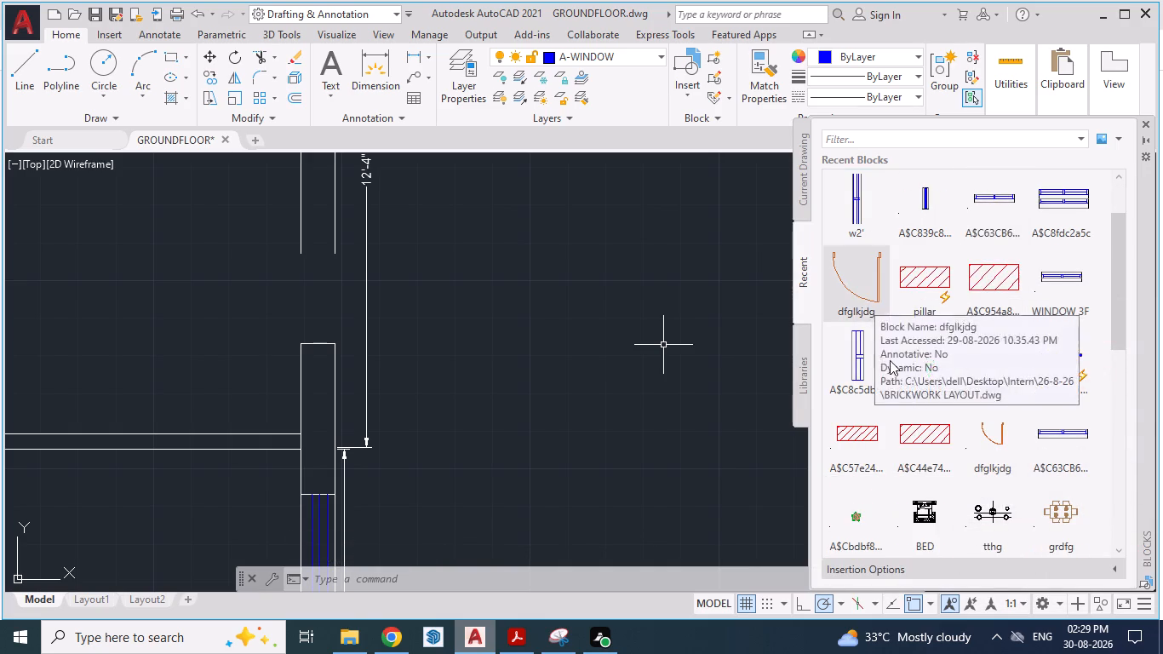
drag(988, 435, 541, 365)
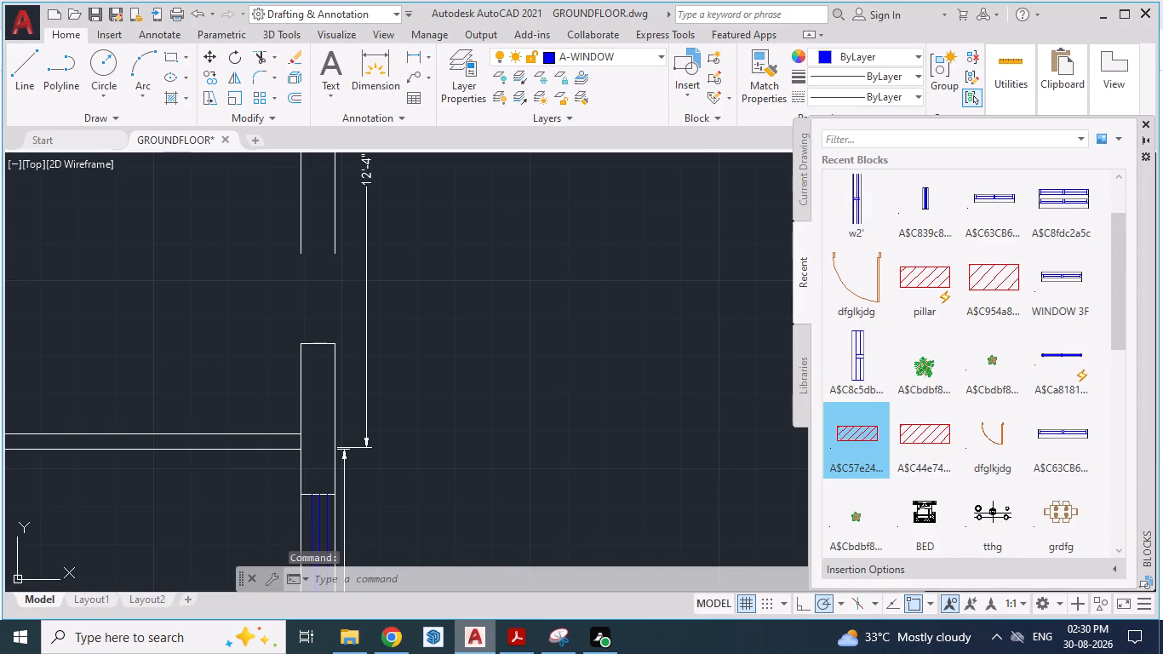
drag(541, 365, 451, 333)
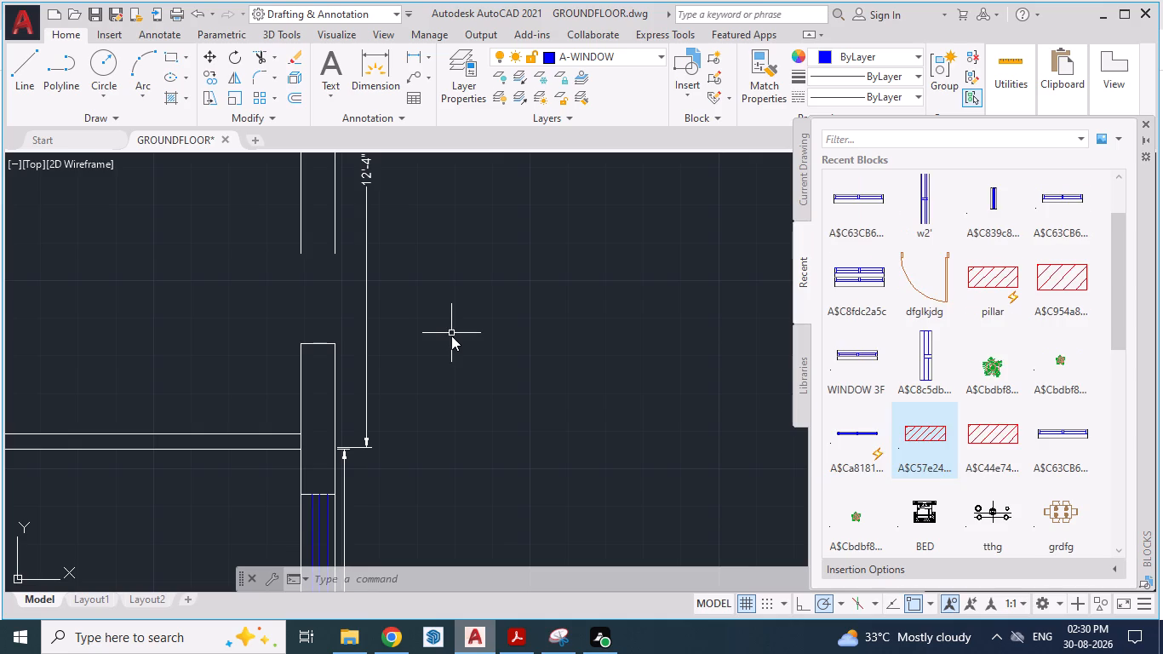
Locate the inserted door block far from the plan and move it into the open space just outside the kitchen side wall's door gap.
scroll(481, 349, down, 6)
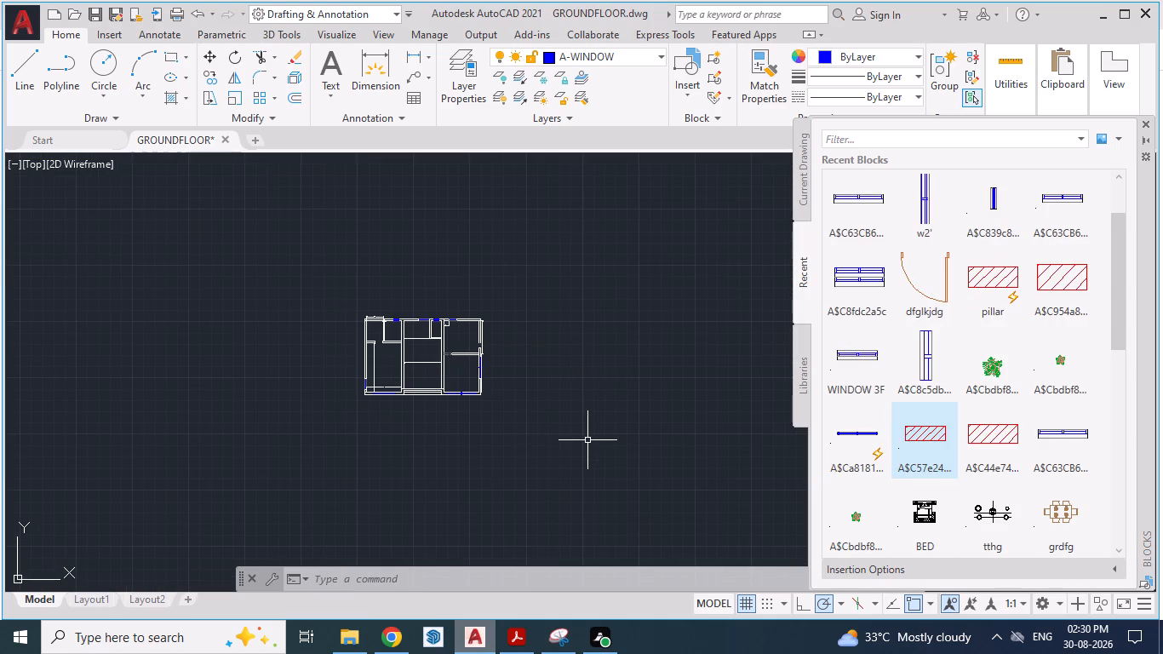
key(z)
key(Return)
key(e)
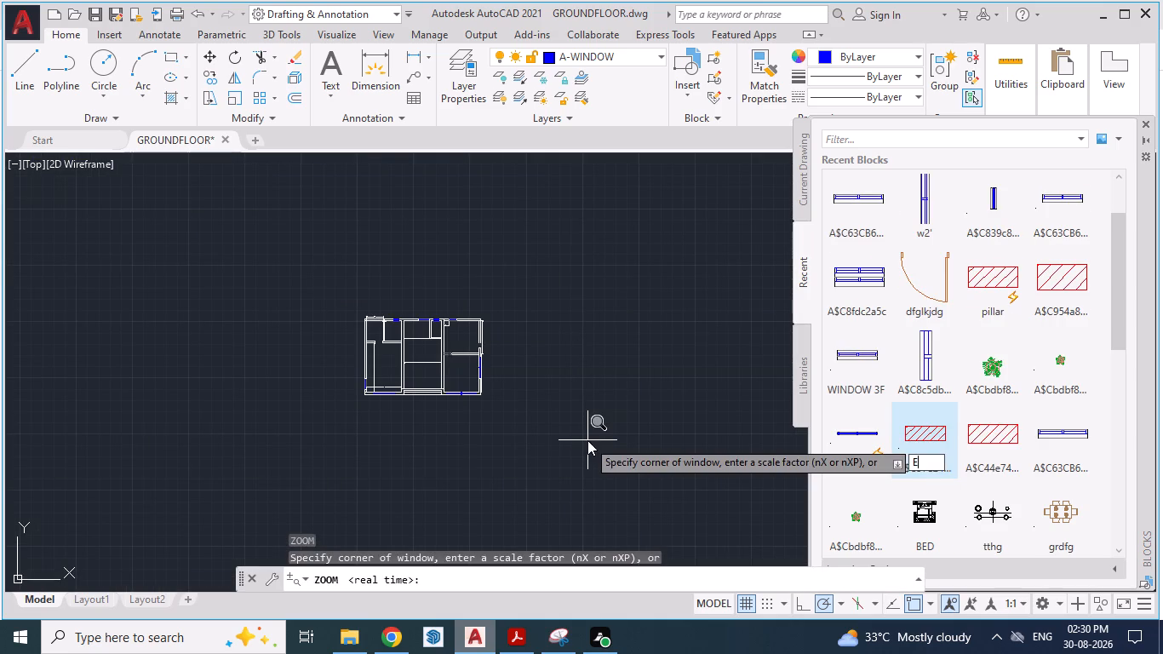
key(Return)
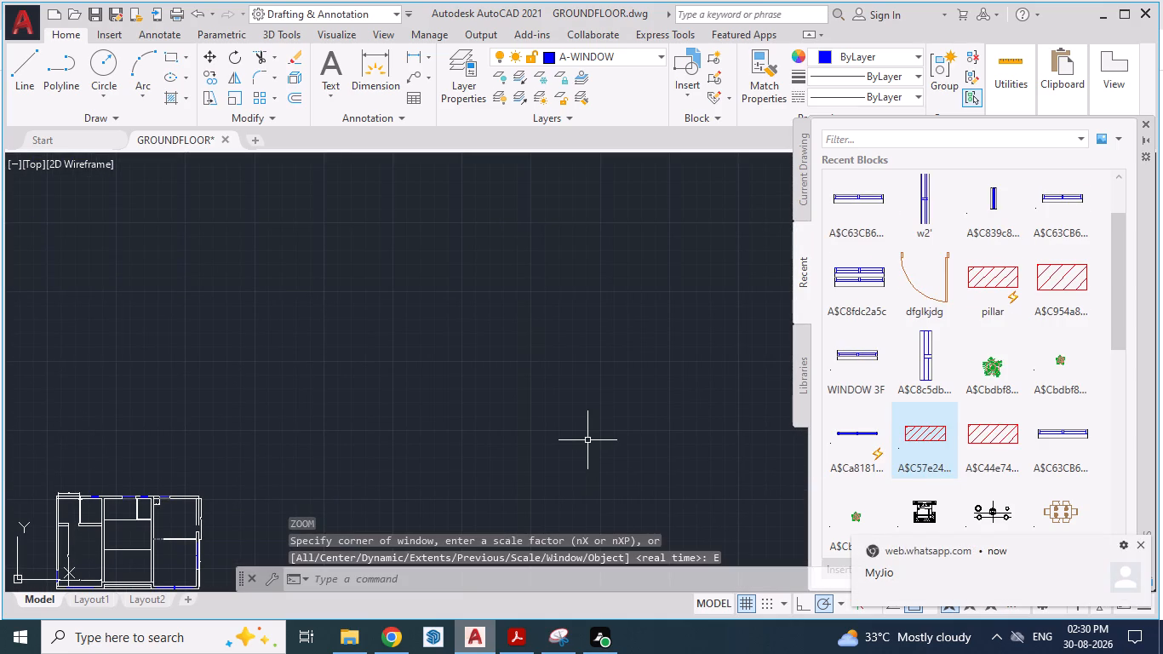
key(Escape)
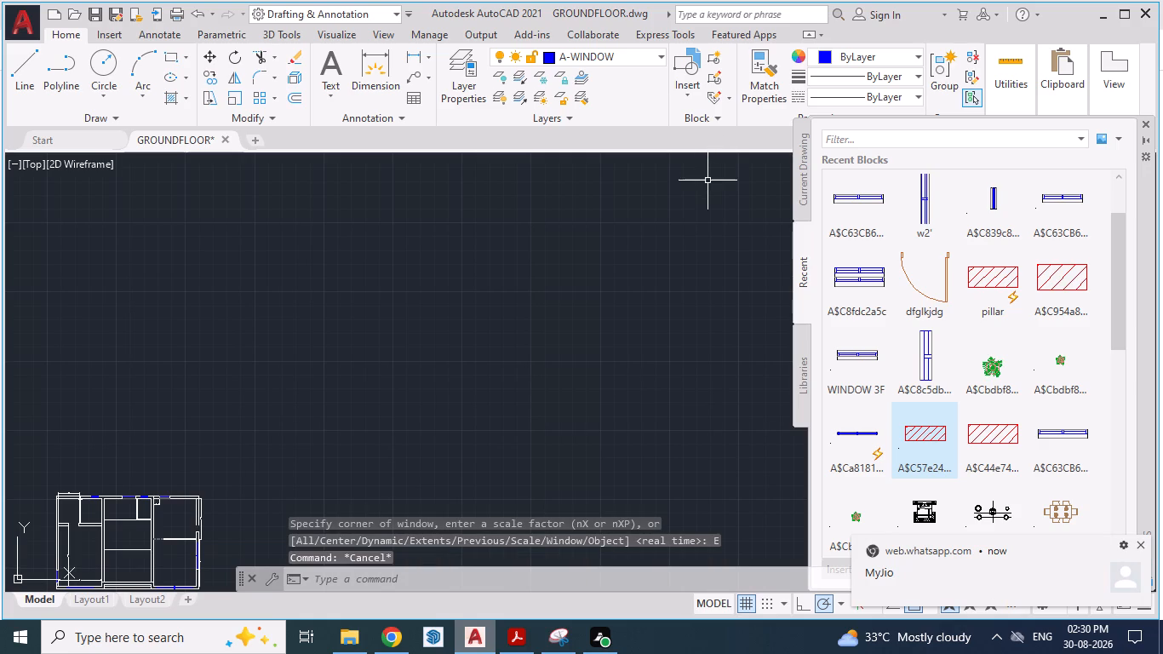
drag(708, 181, 678, 187)
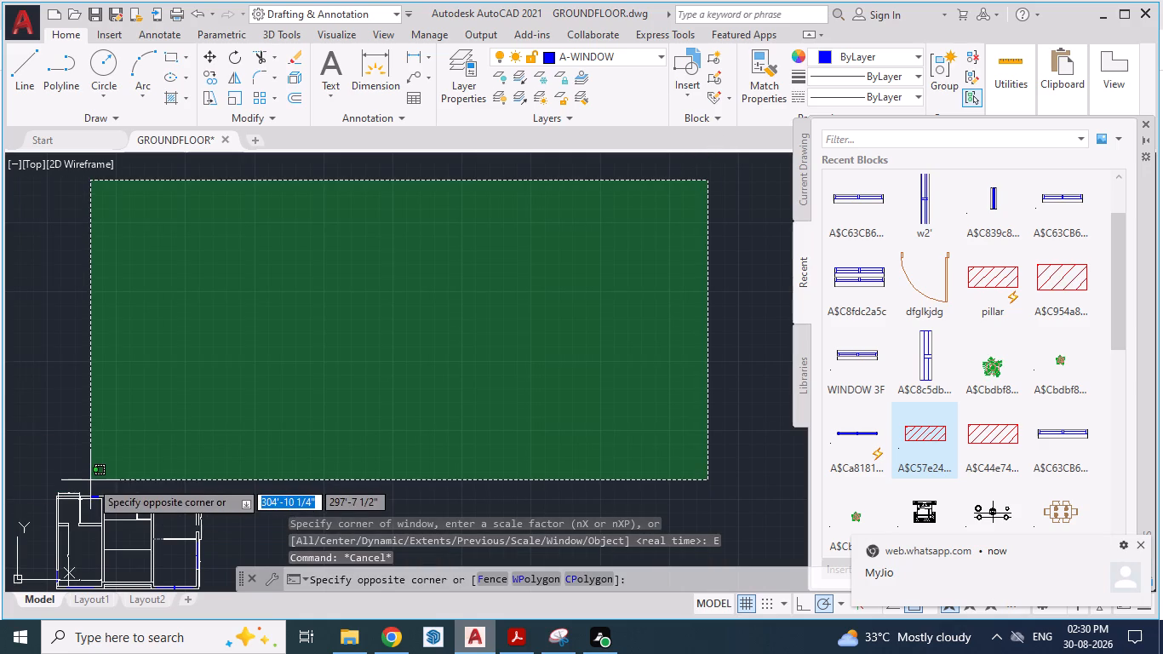
scroll(285, 325, down, 3)
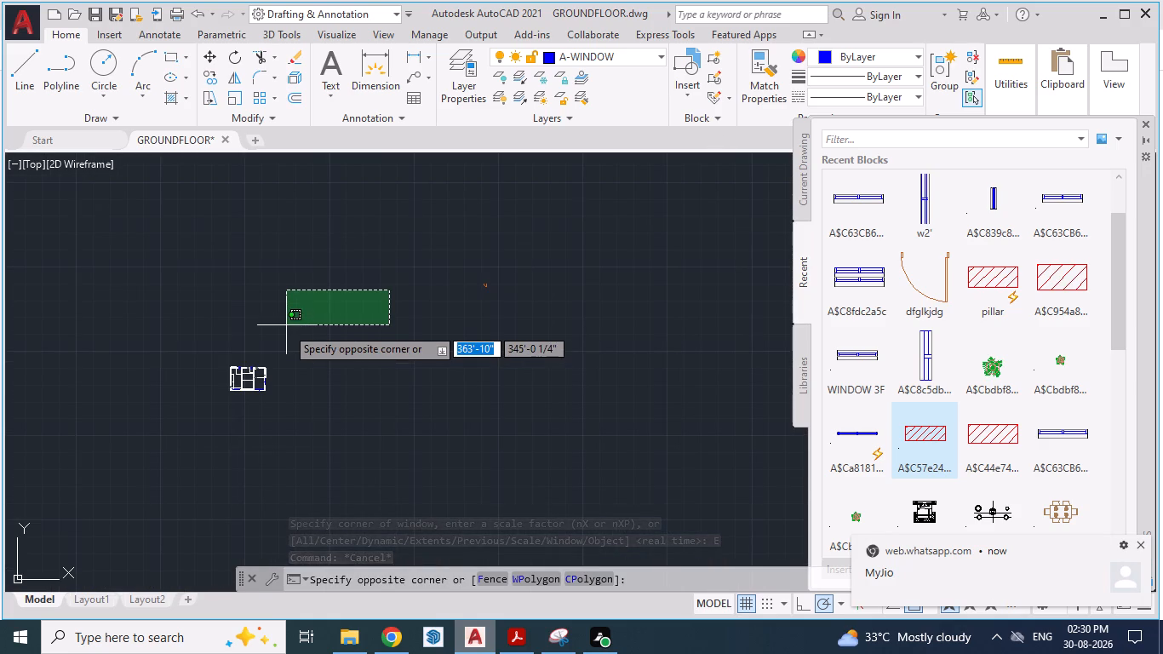
key(Escape)
drag(541, 250, 530, 251)
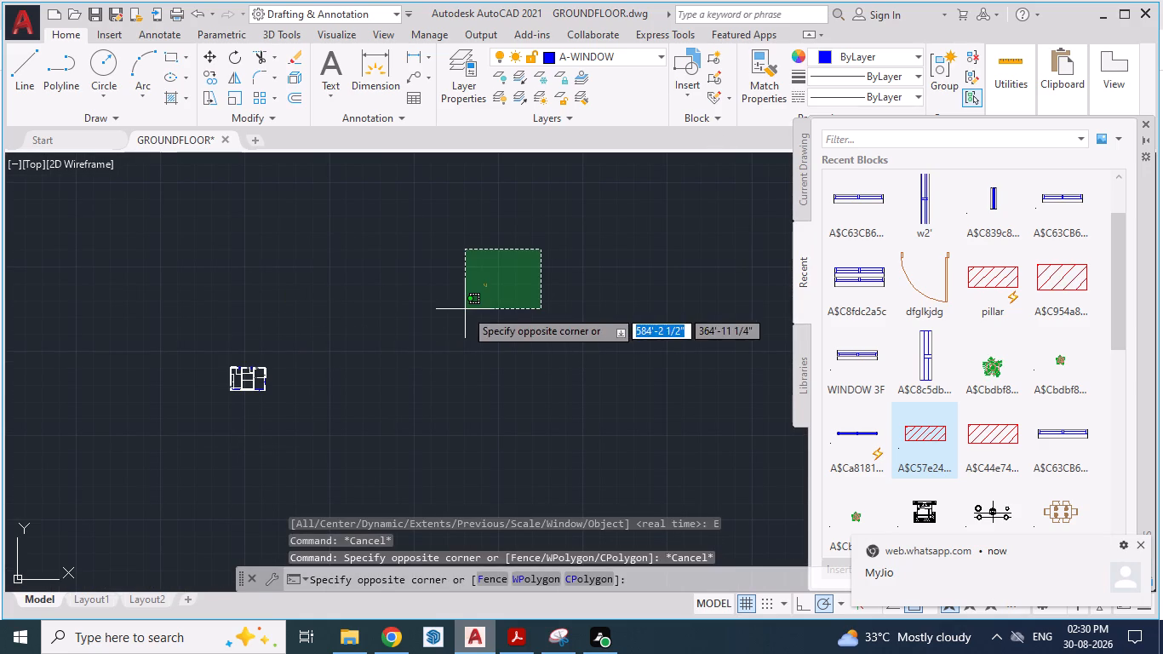
click(465, 309)
click(465, 309)
key(m)
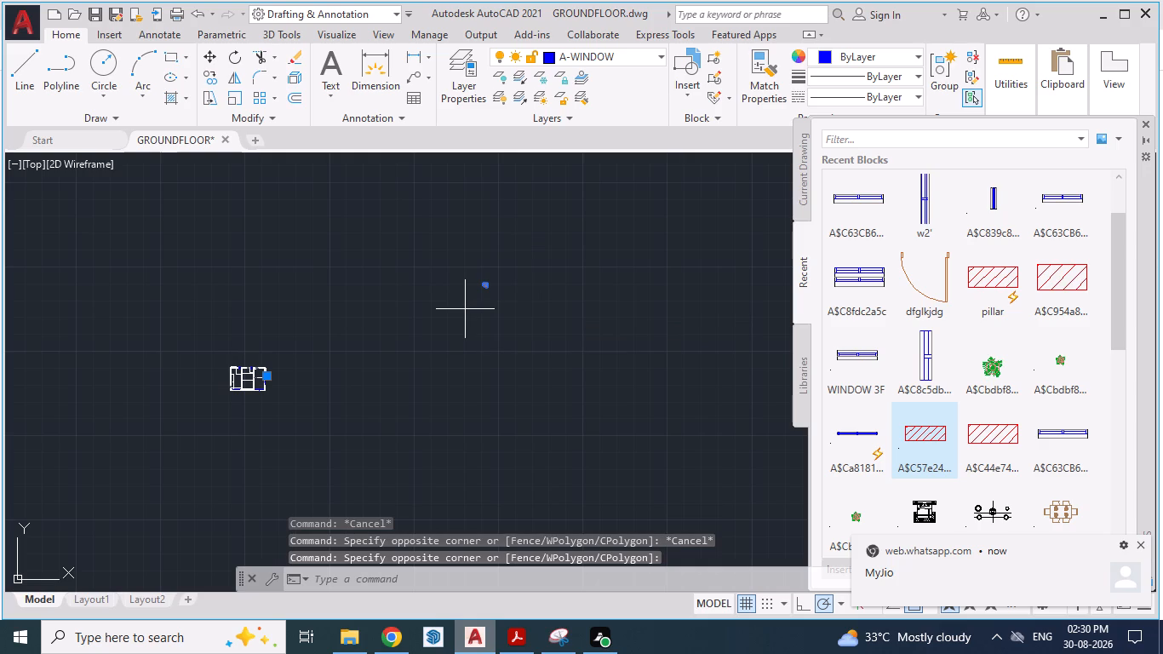
key(Return)
drag(494, 286, 420, 310)
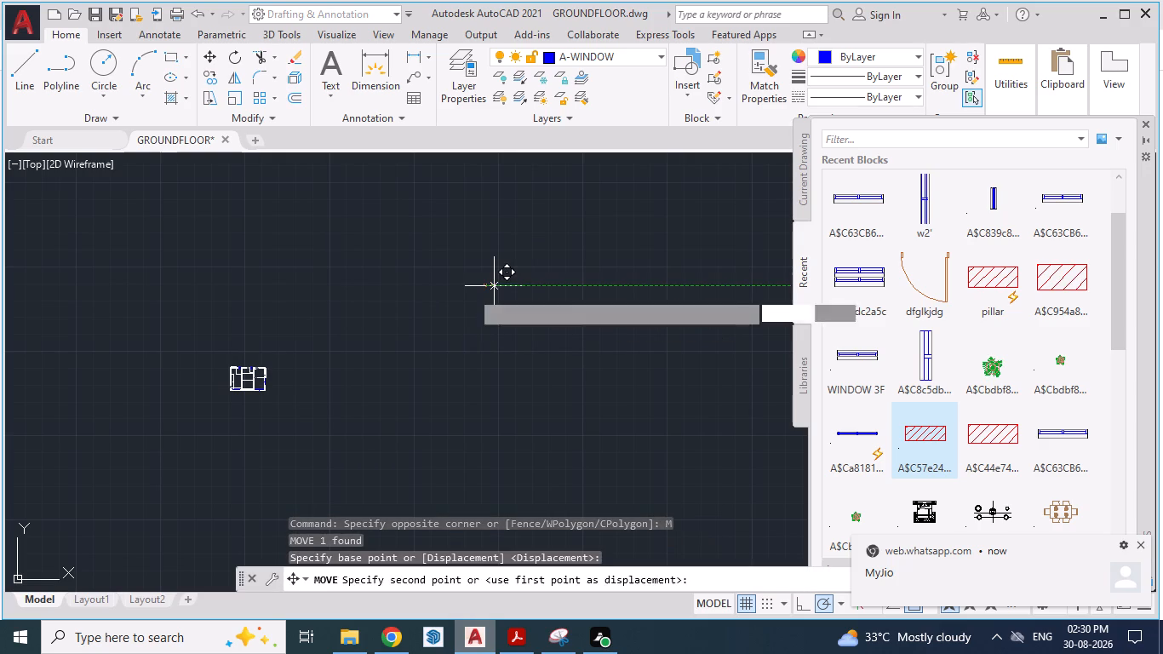
drag(420, 310, 252, 241)
scroll(269, 393, up, 7)
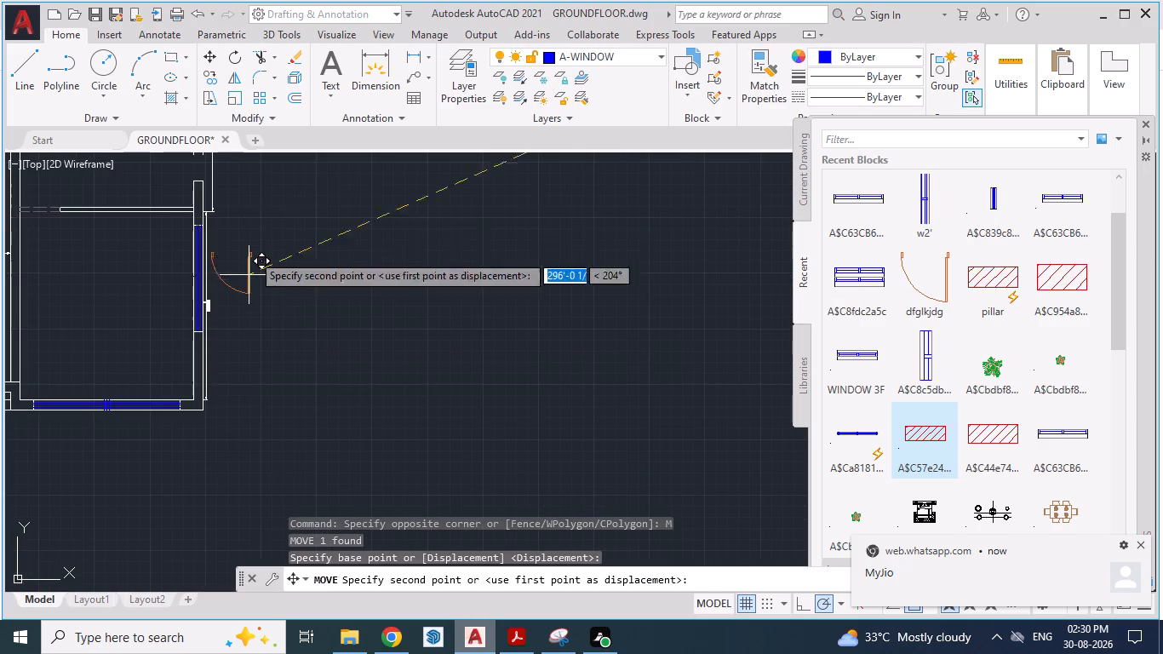
drag(252, 241, 237, 252)
scroll(241, 257, down, 3)
scroll(237, 272, up, 2)
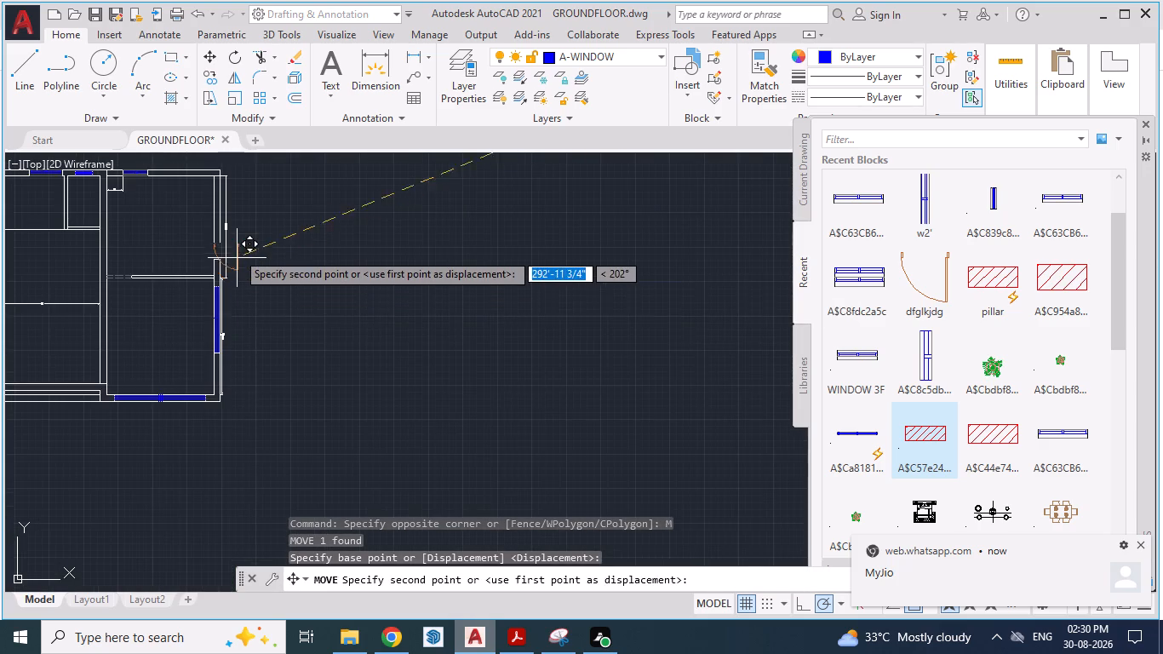
drag(237, 252, 293, 279)
scroll(237, 252, up, 2)
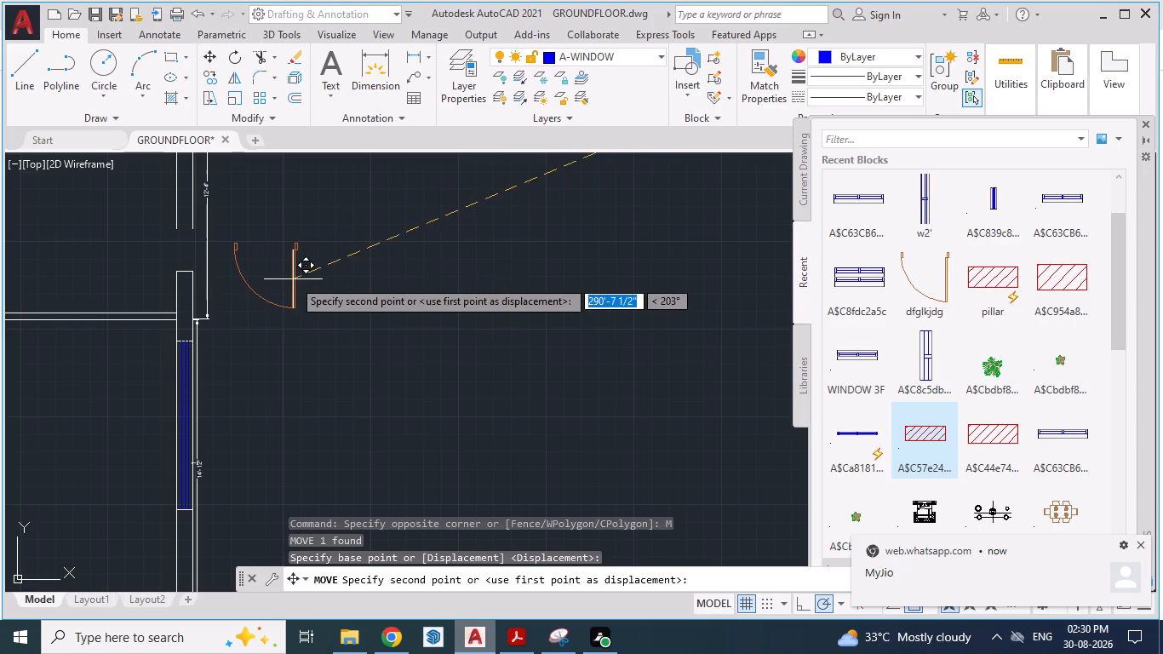
click(293, 279)
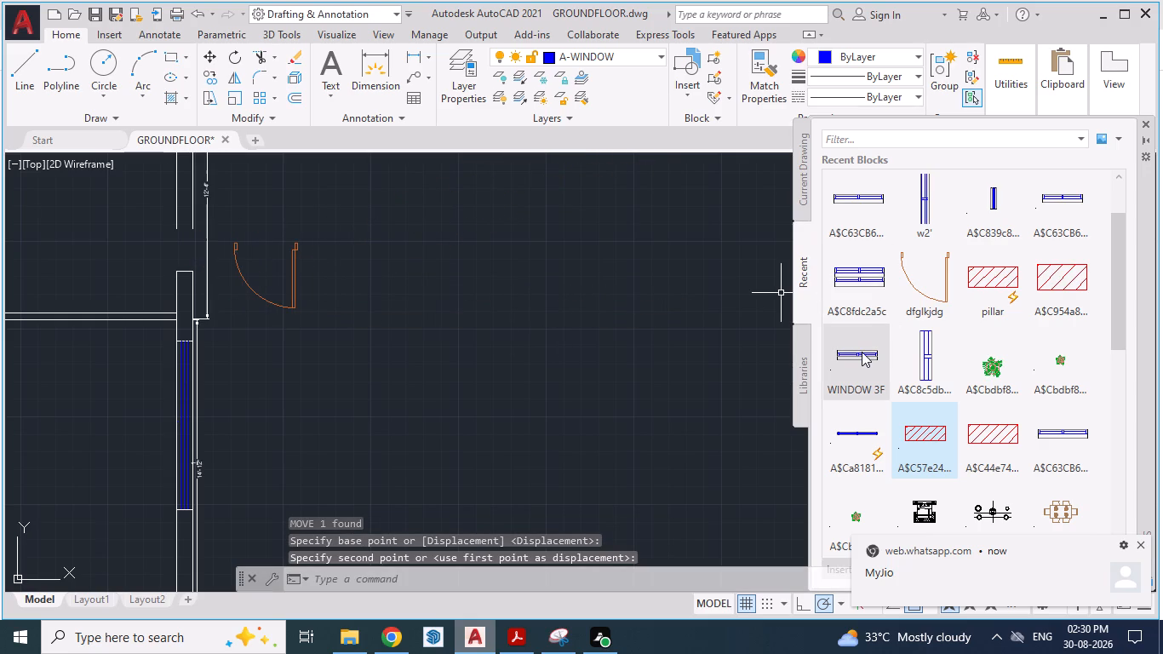
Browse the recent blocks and insert the horizontal window block A$C63CB6... in the open space beyond the door block.
scroll(864, 355, down, 3)
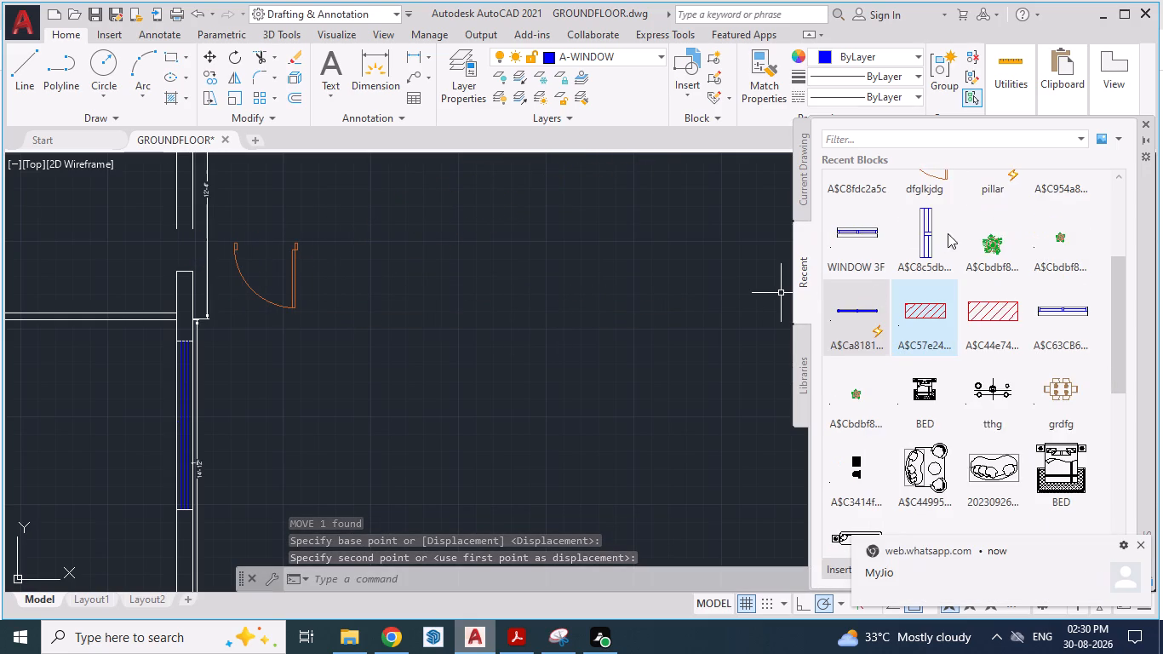
scroll(936, 246, down, 2)
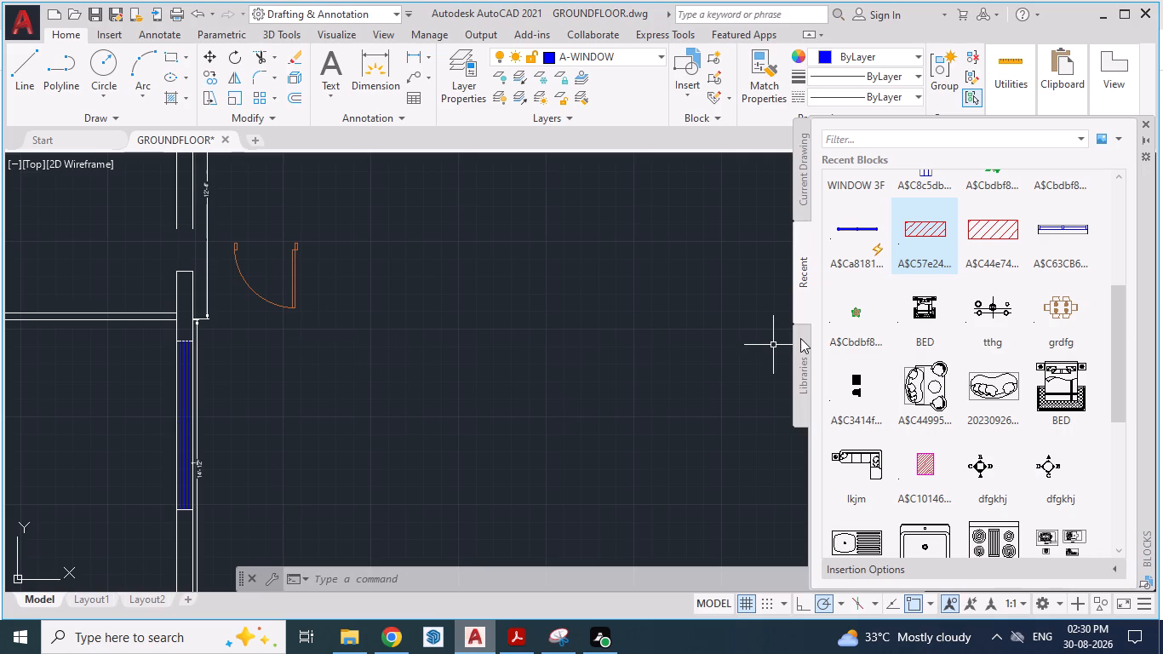
scroll(846, 325, down, 4)
scroll(845, 334, up, 5)
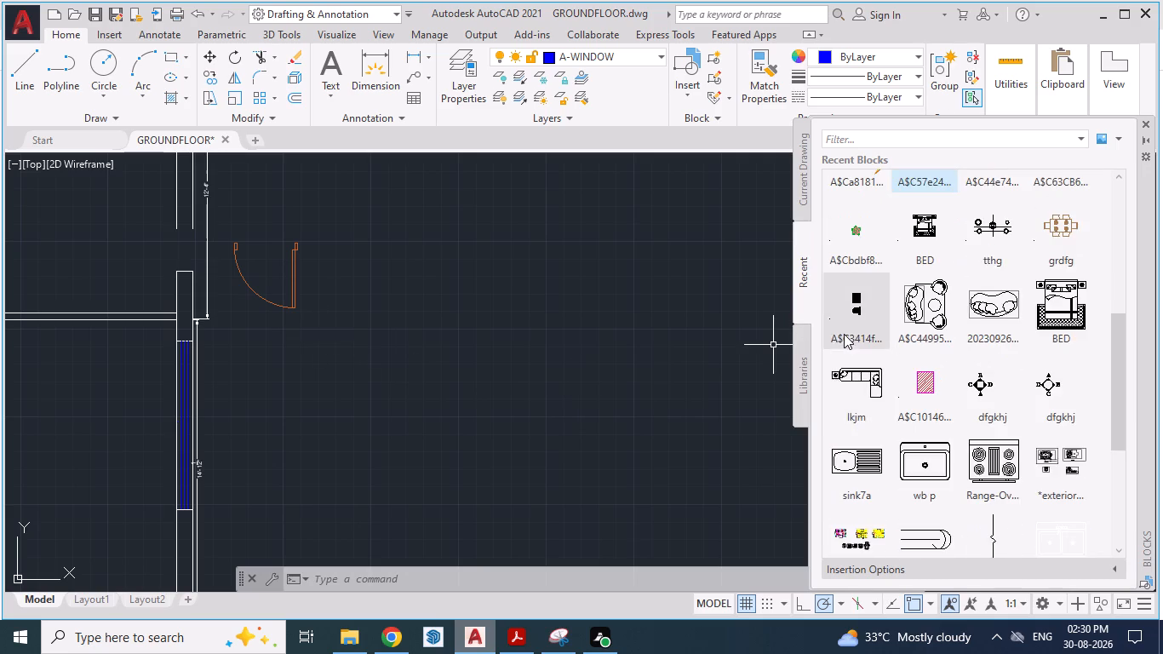
scroll(844, 334, up, 18)
scroll(840, 312, up, 9)
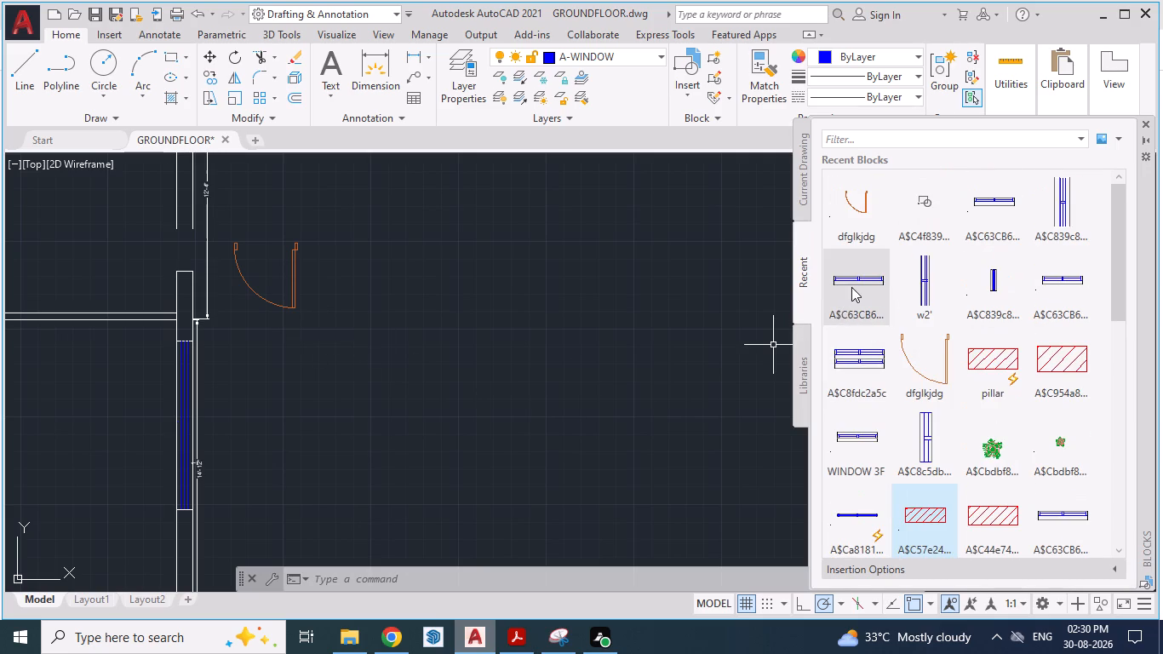
drag(1005, 212, 532, 327)
Check the length of the inserted A$C63CB6... window block with an aligned dimension, without placing the dimension.
text(DA)
key(Return)
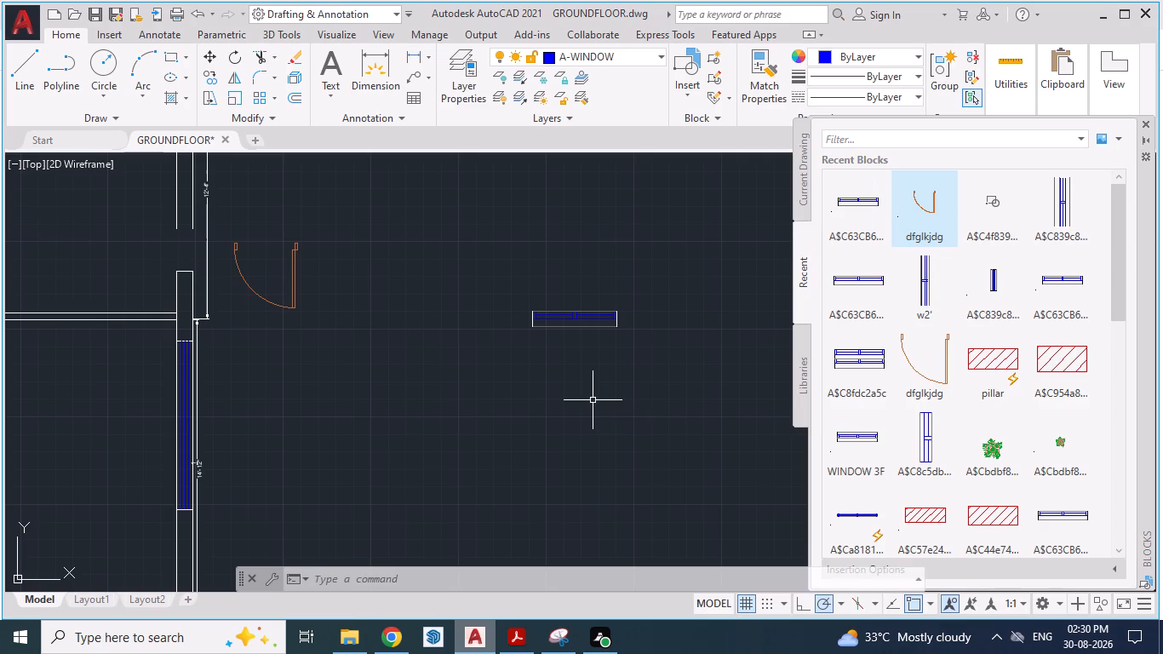
click(532, 329)
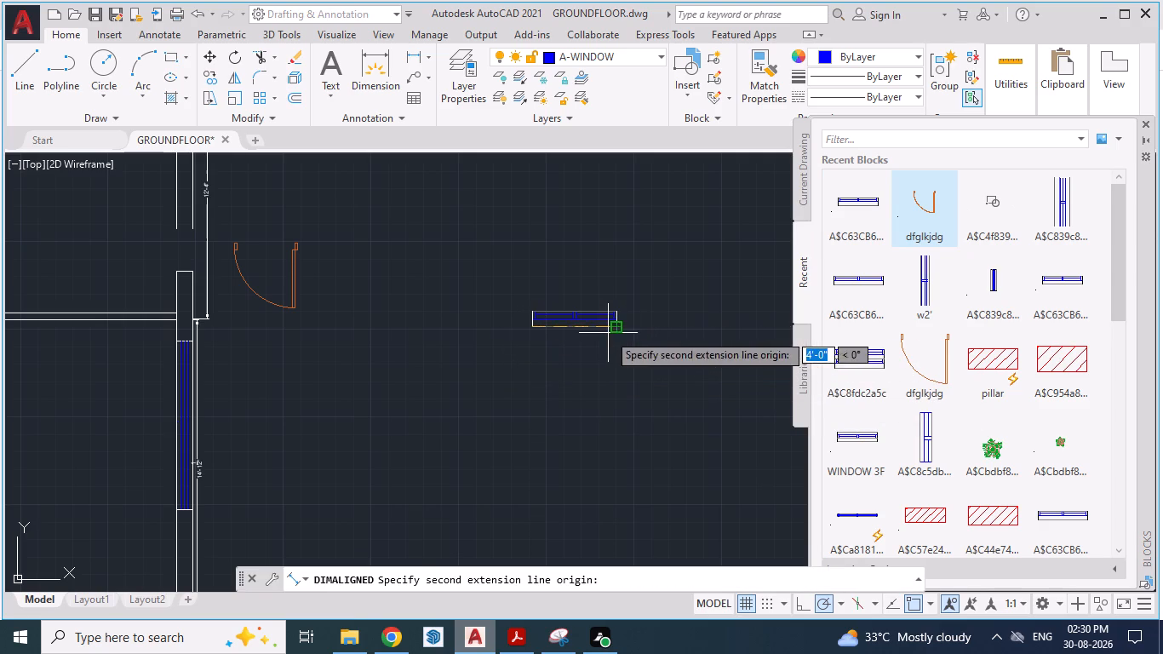
key(Escape)
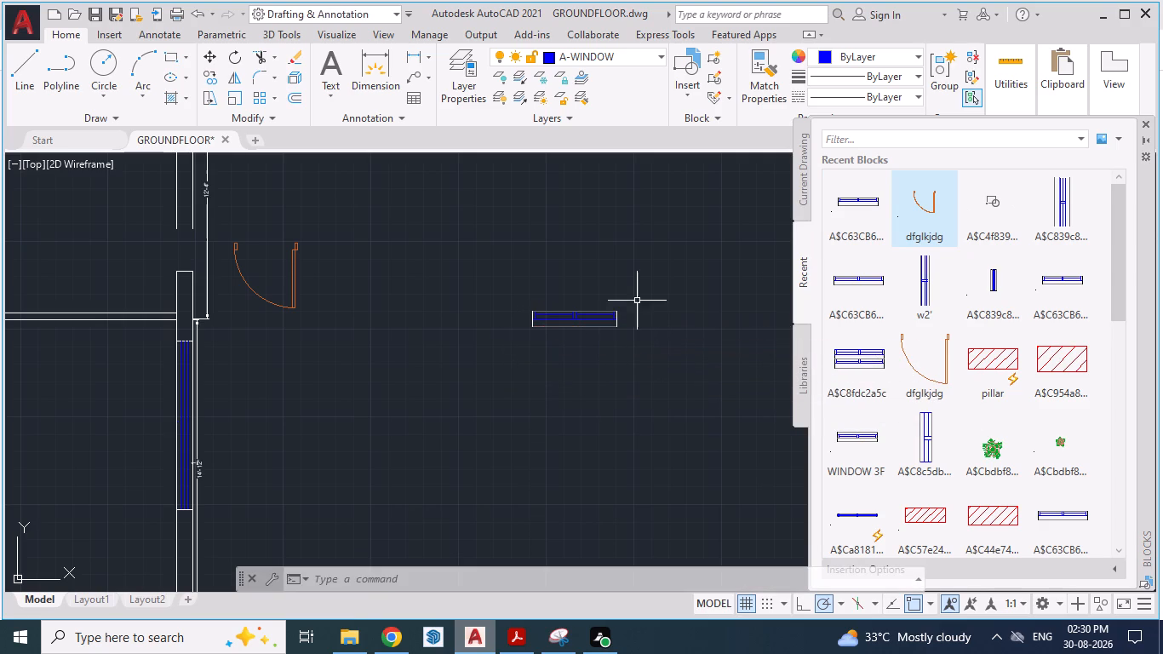
Delete the horizontal window block from the open space beyond the door block.
click(640, 277)
click(464, 364)
key(Delete)
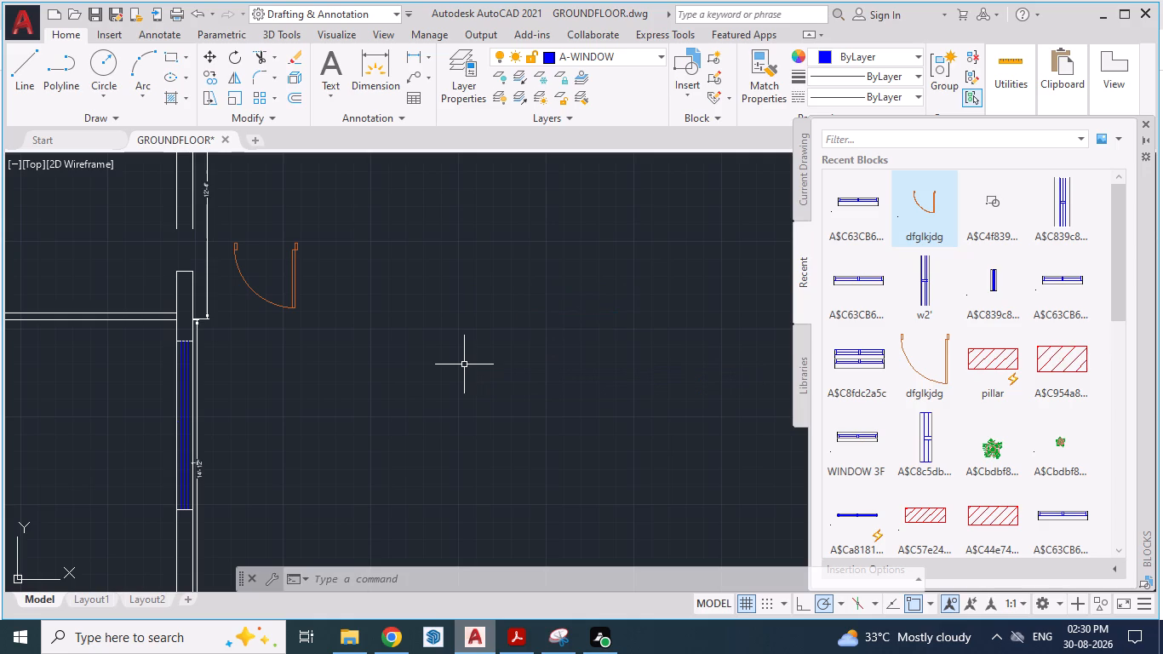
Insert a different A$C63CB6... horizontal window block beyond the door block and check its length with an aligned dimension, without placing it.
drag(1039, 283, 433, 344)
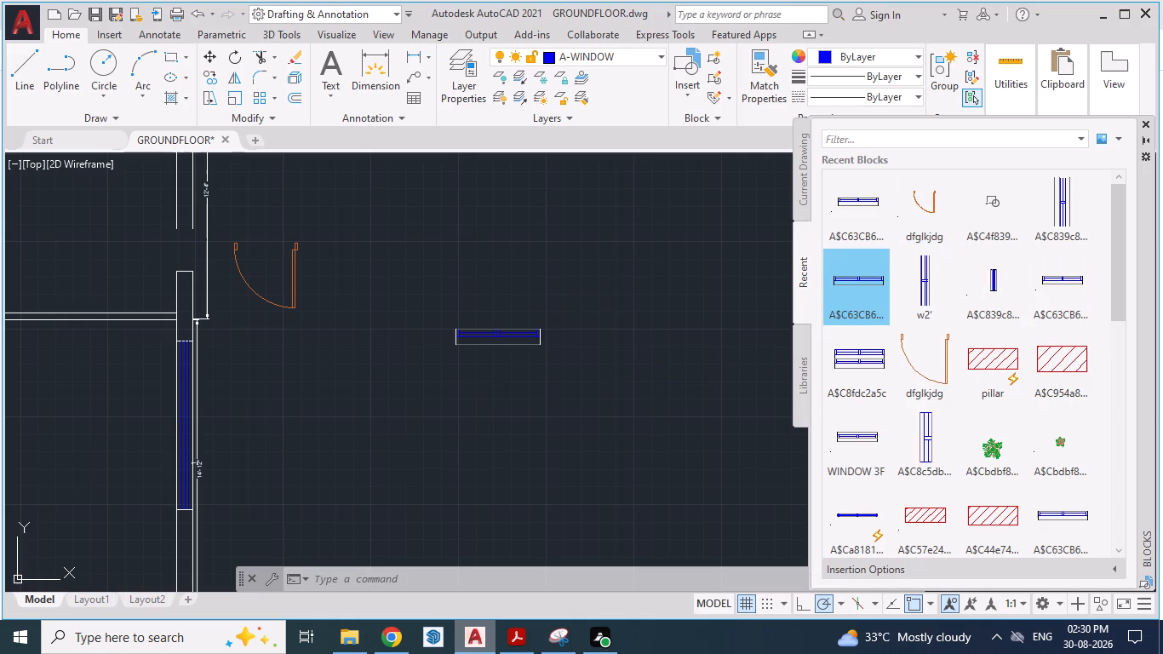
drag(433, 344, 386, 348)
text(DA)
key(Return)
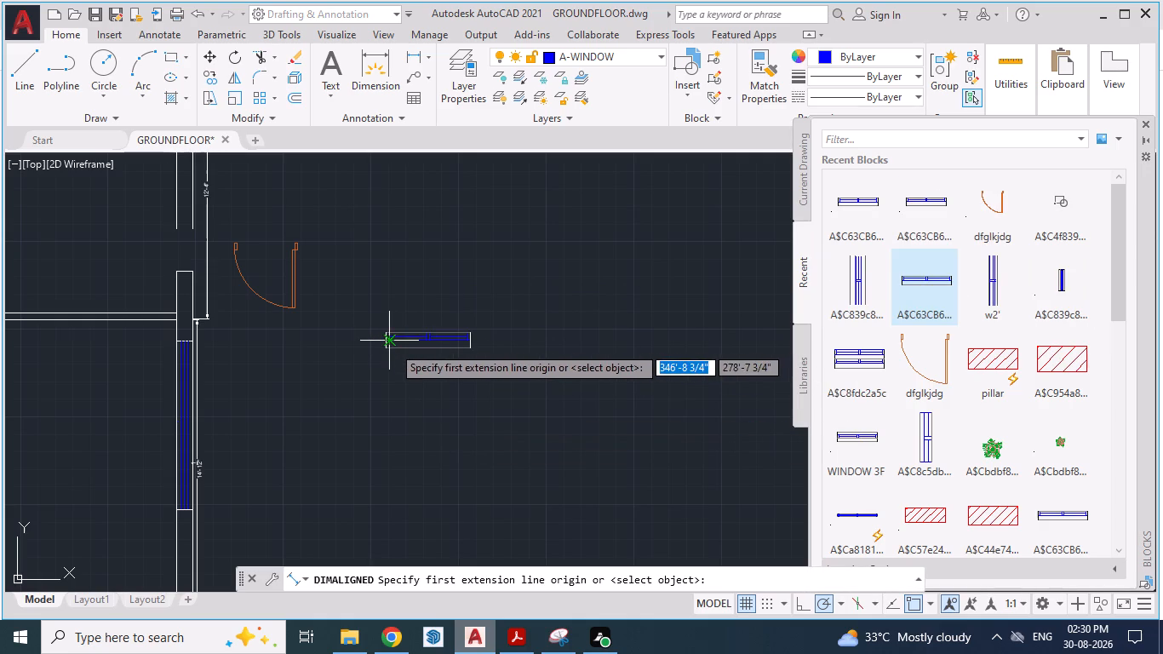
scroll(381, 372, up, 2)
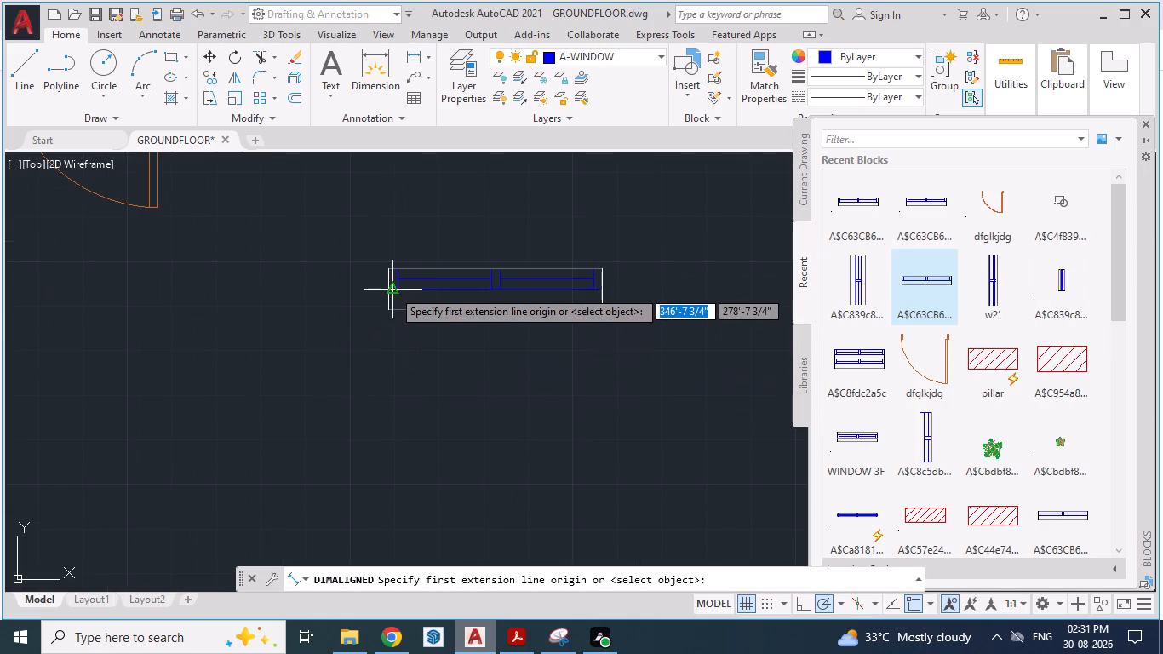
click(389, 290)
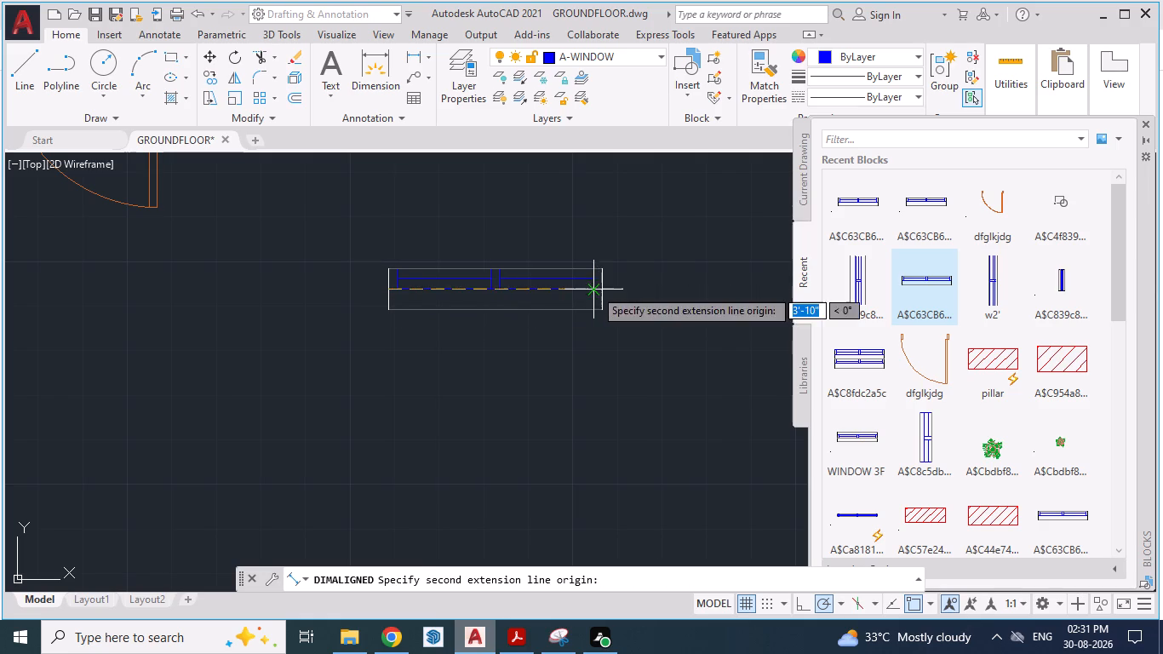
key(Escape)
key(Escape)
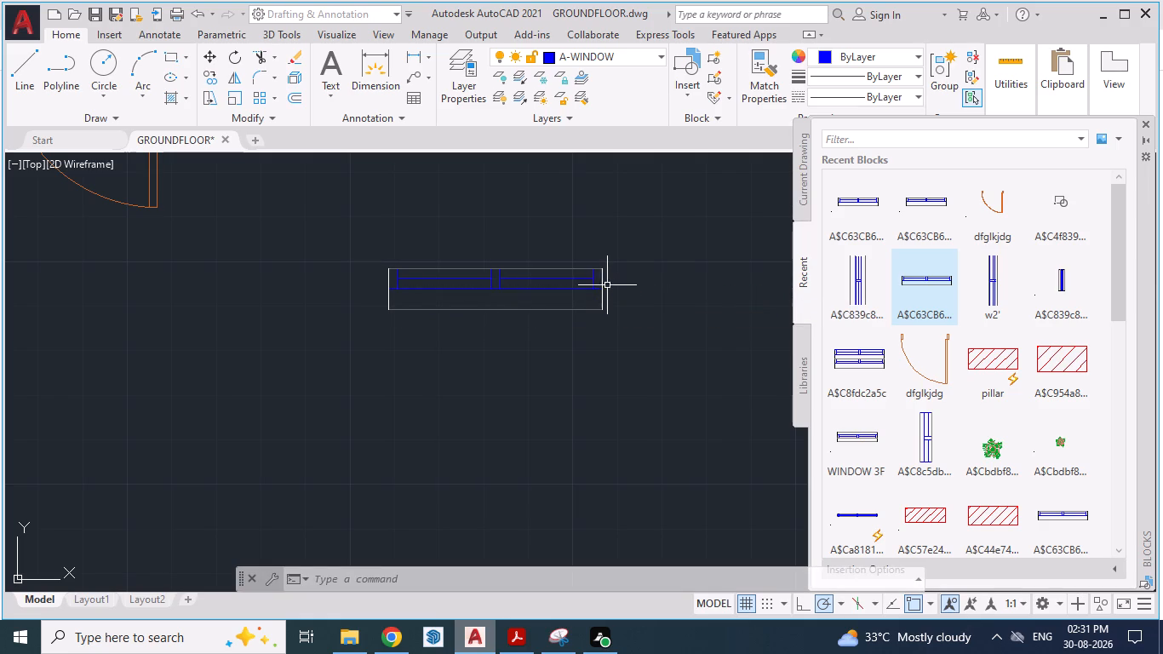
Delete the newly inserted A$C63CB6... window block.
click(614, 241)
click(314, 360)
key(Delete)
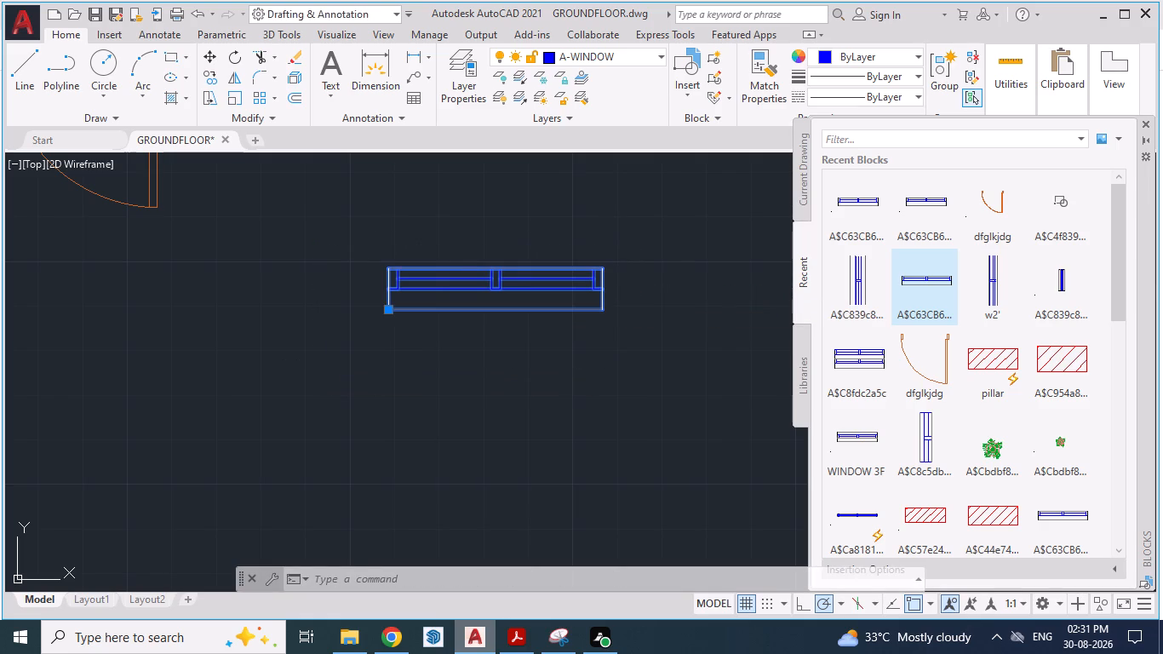
Insert the small vertical window block A$C839c8... from the recent blocks in the open space beside the door block.
drag(1057, 286, 849, 299)
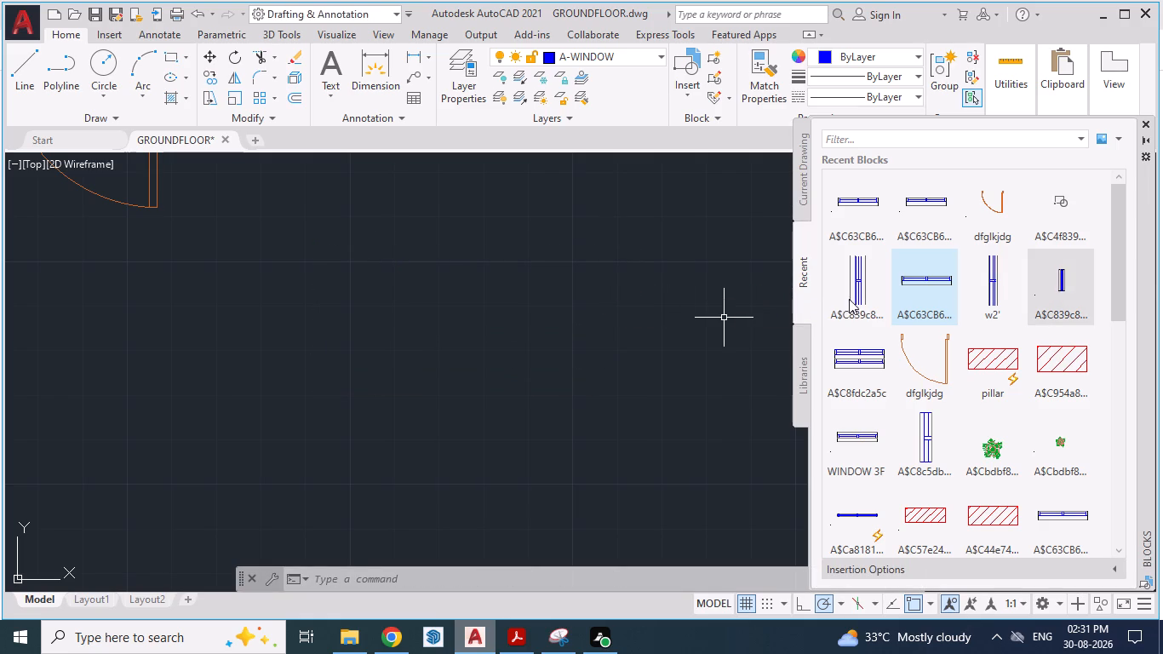
drag(849, 299, 230, 344)
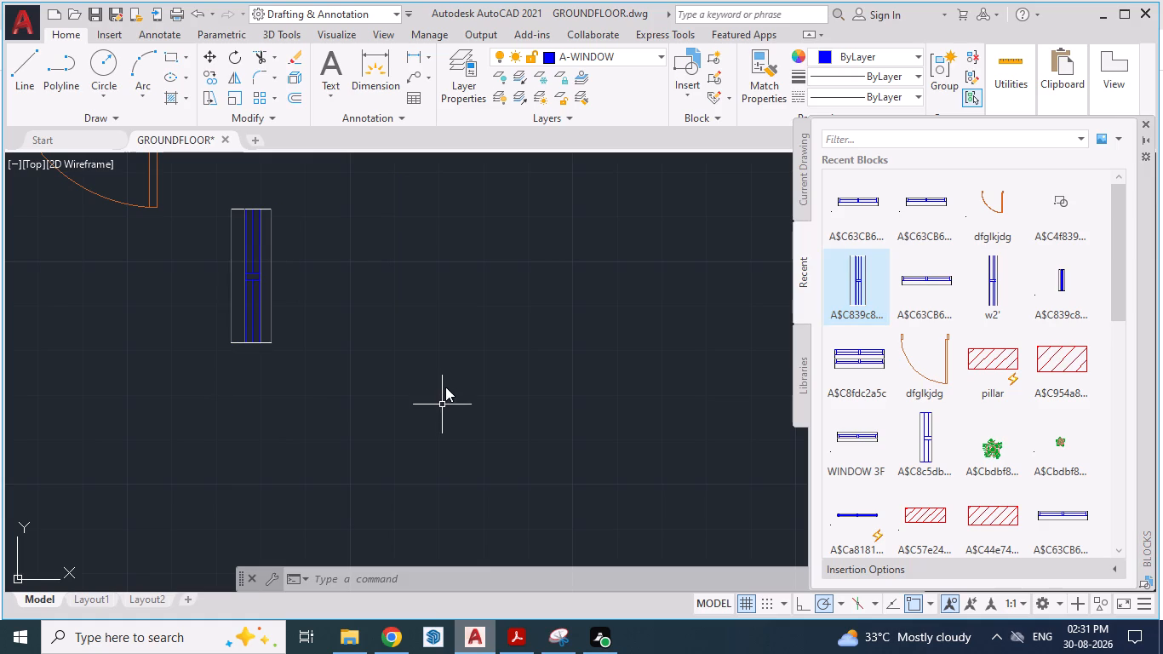
key(Escape)
Check the length of the vertical window block with an aligned dimension, without placing the dimension.
text(DA)
key(Return)
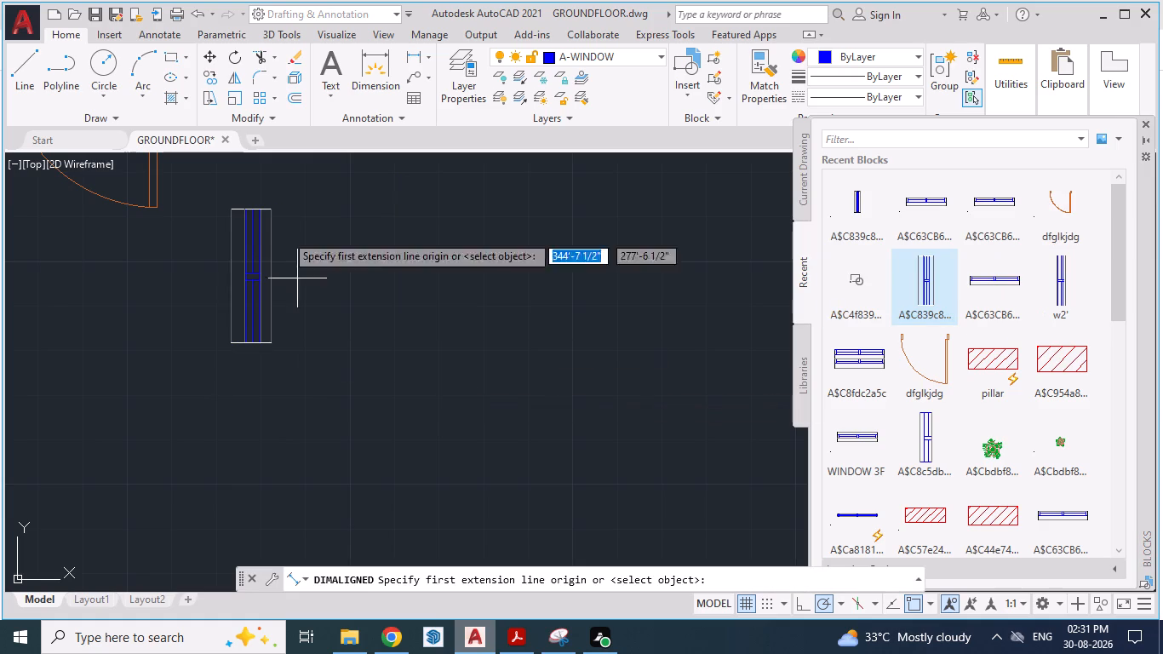
click(240, 212)
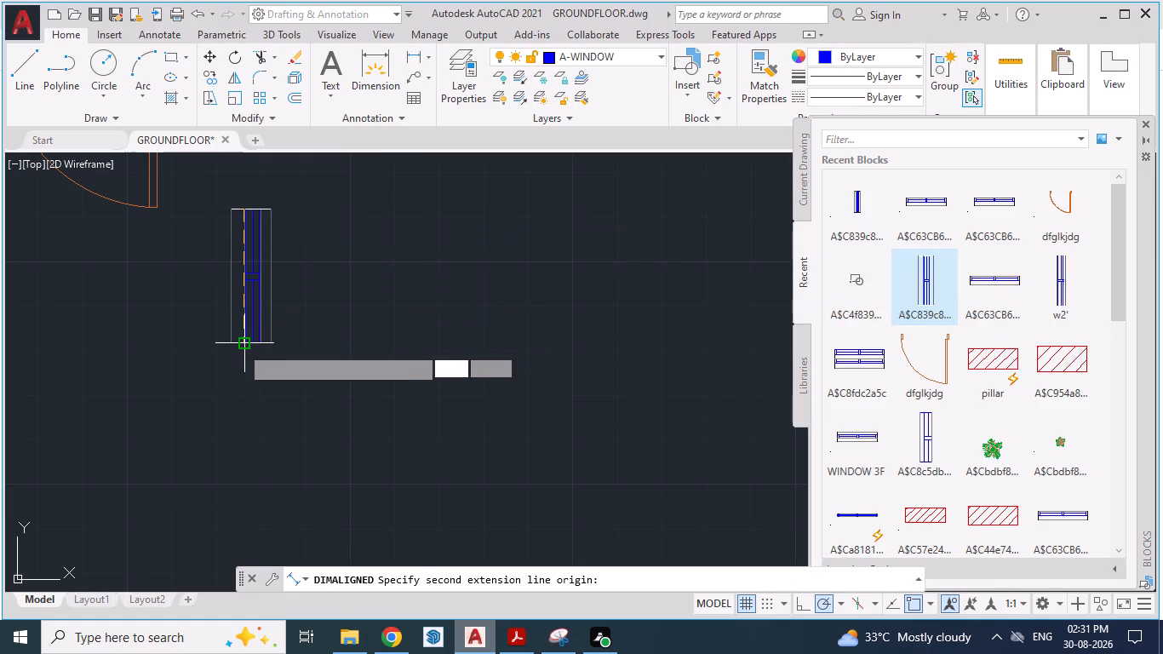
key(Escape)
key(Escape)
Move the vertical window block by its lower inner corner onto the wall end below the kitchen side wall's door gap.
scroll(358, 381, down, 3)
click(329, 348)
key(m)
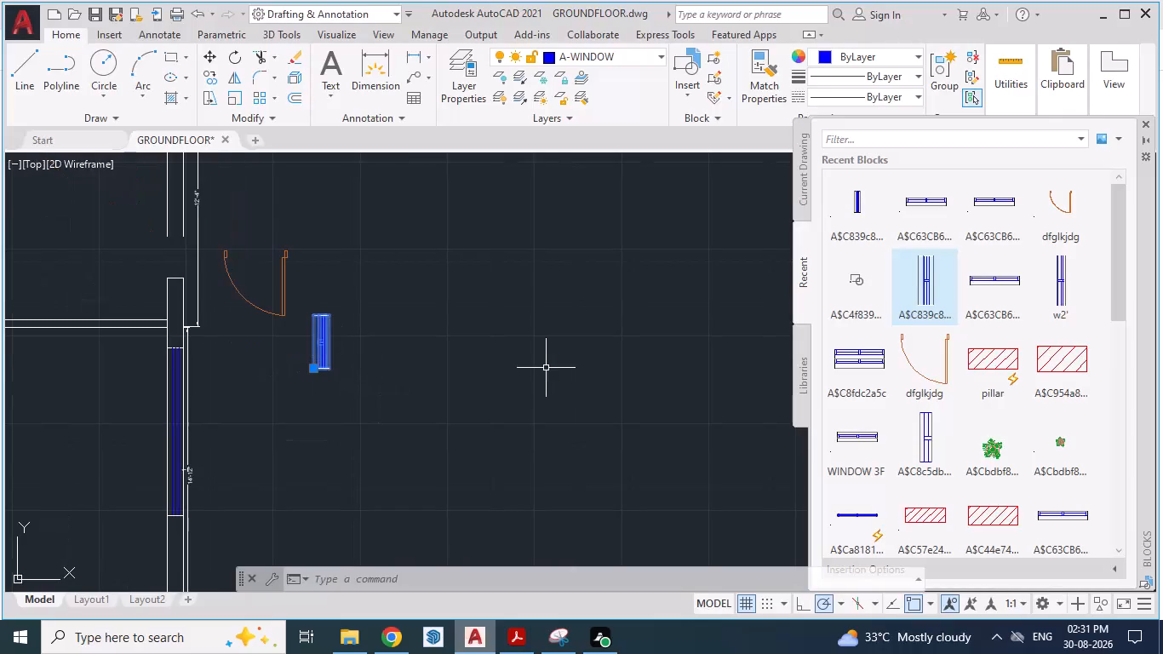
key(Return)
scroll(402, 265, up, 2)
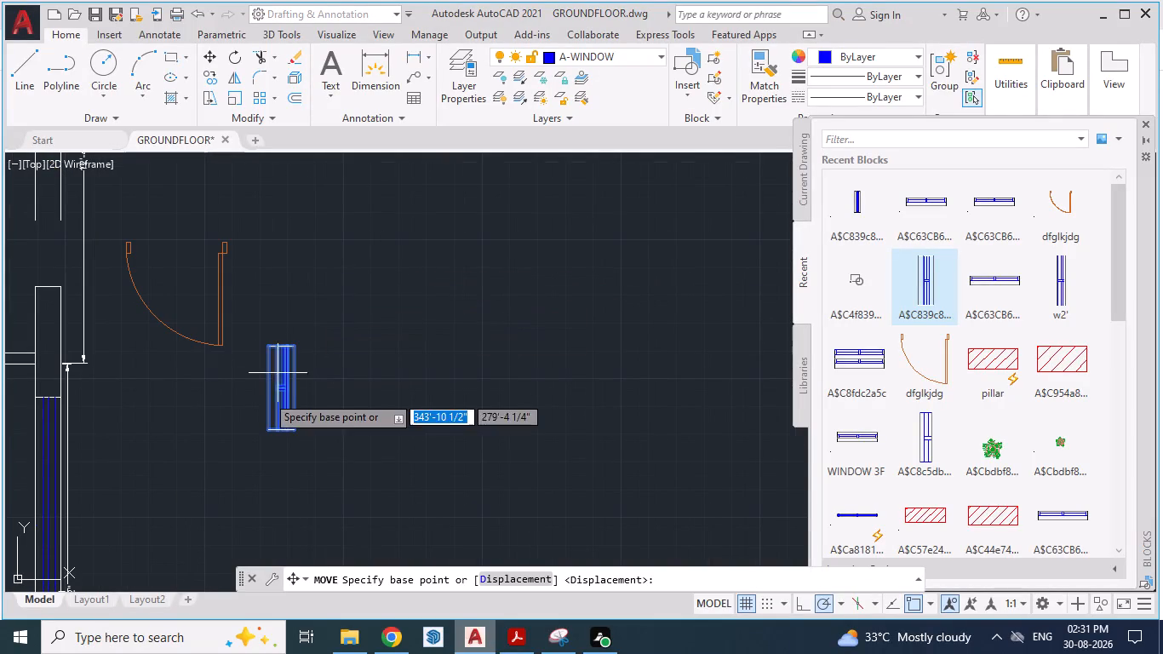
drag(266, 429, 81, 308)
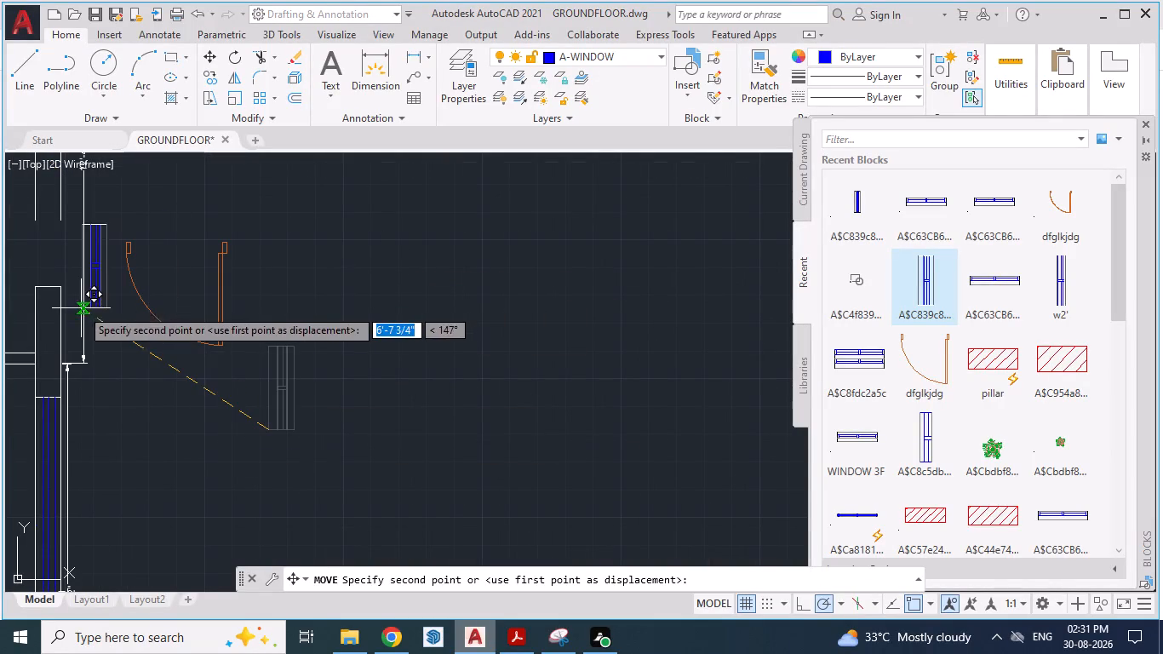
drag(81, 308, 34, 286)
click(34, 286)
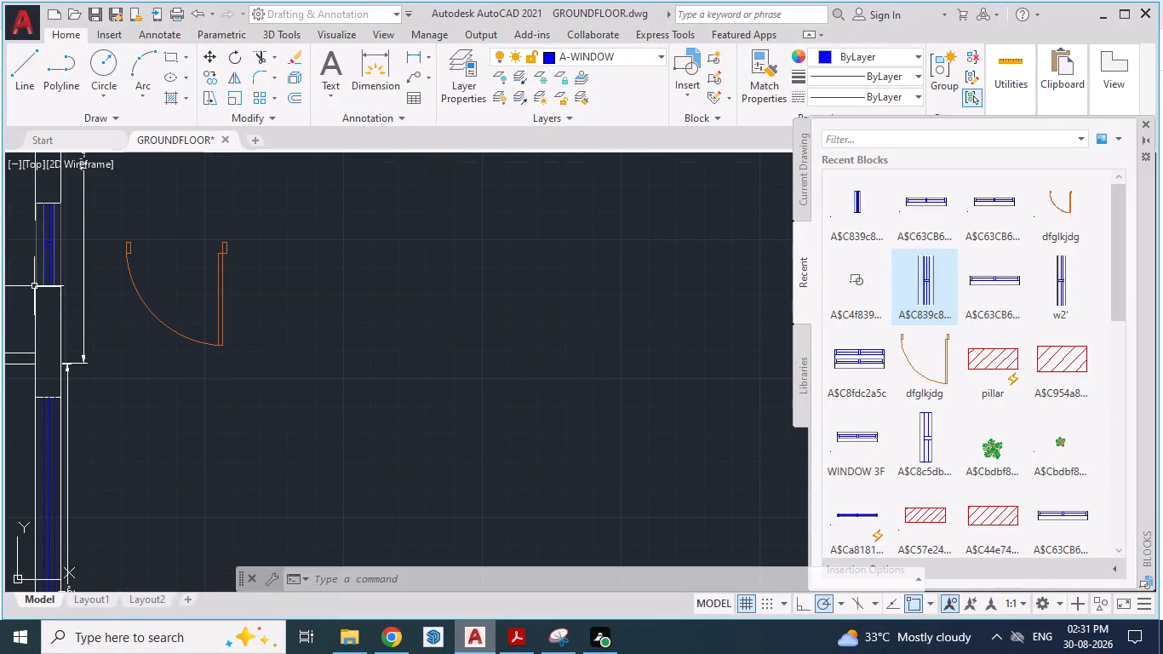
Align the vertical window block with the wall end by moving its lower outer corner onto the wall end's outer corner.
scroll(42, 251, up, 2)
scroll(274, 307, down, 2)
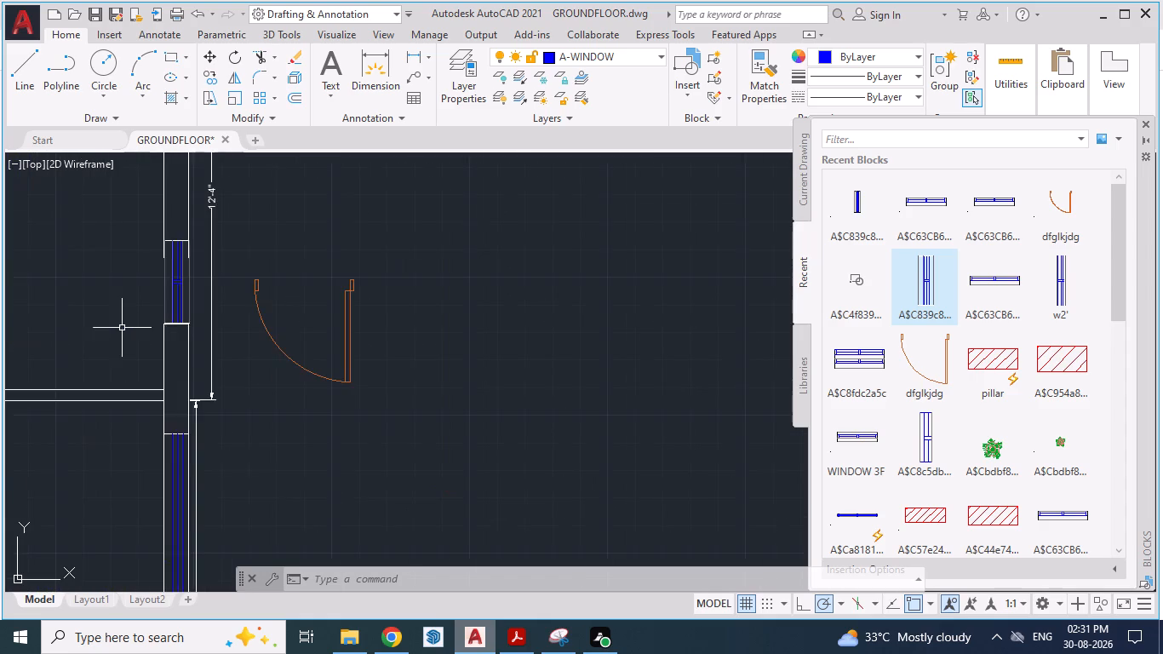
scroll(179, 324, up, 6)
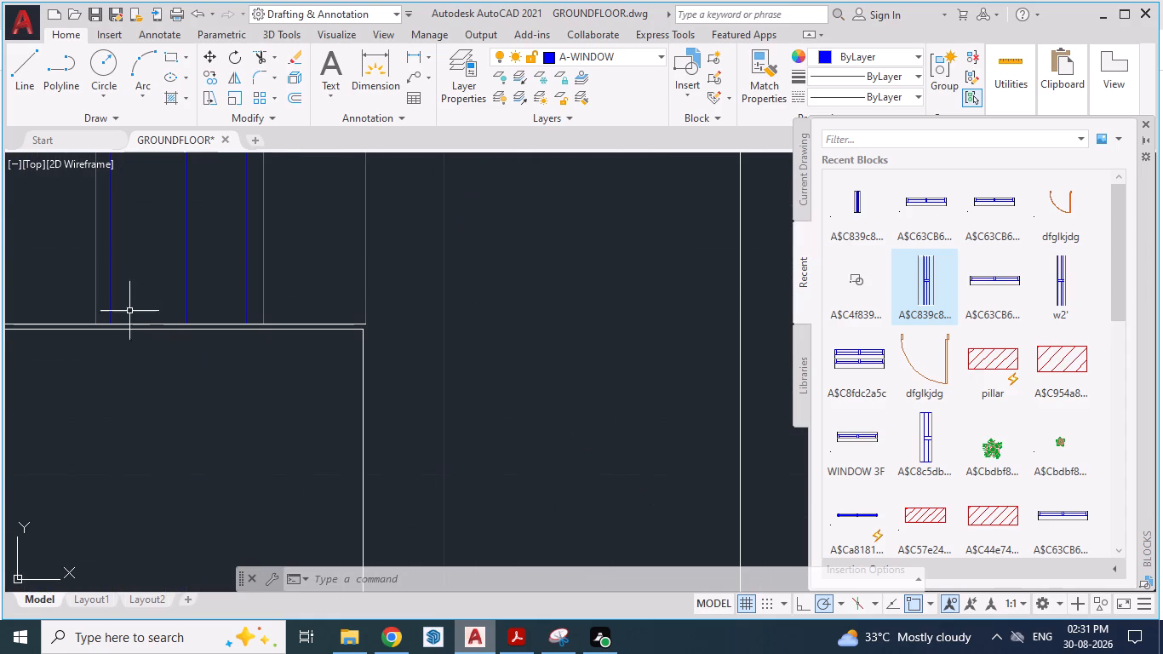
click(113, 301)
click(104, 295)
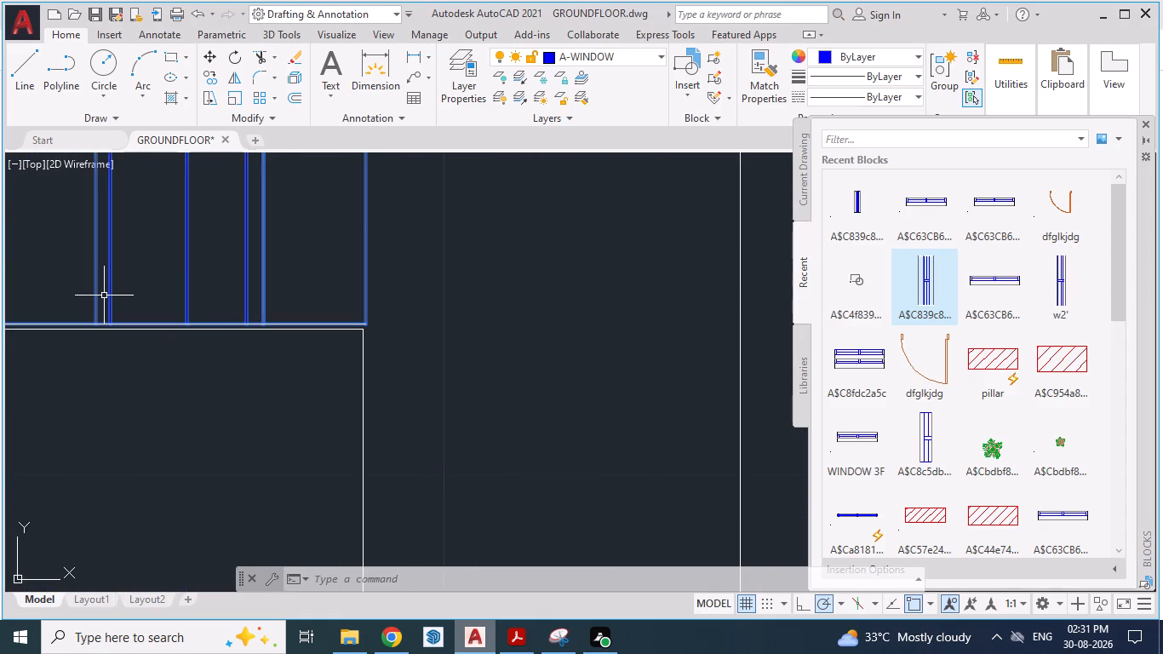
key(m)
key(Return)
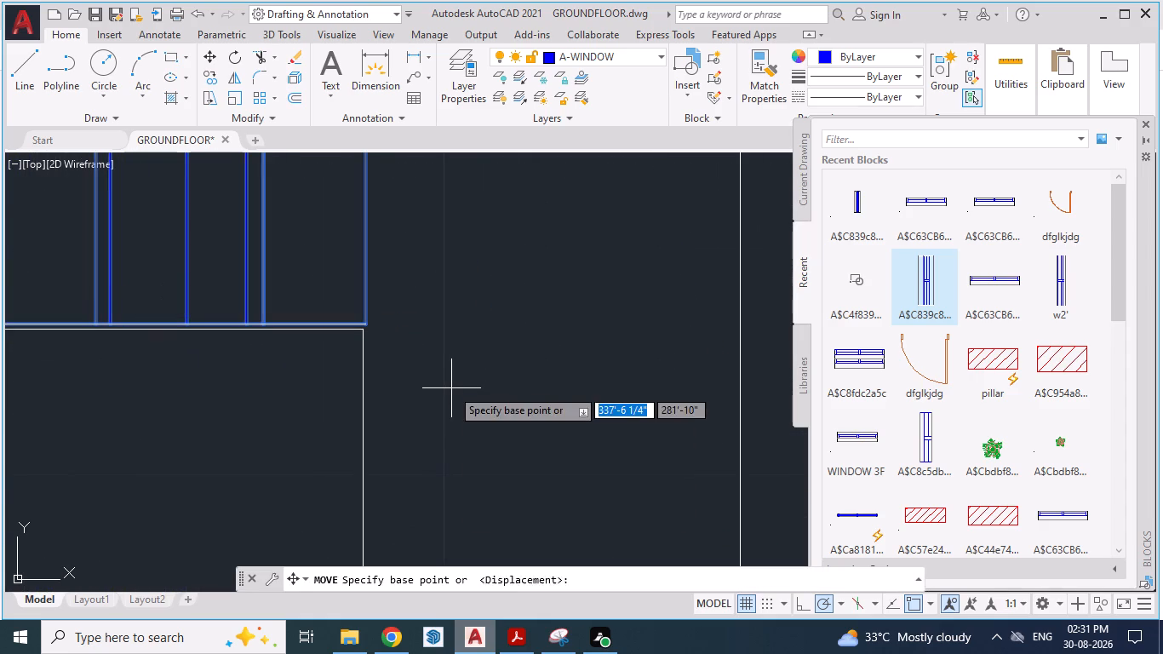
scroll(370, 347, up, 3)
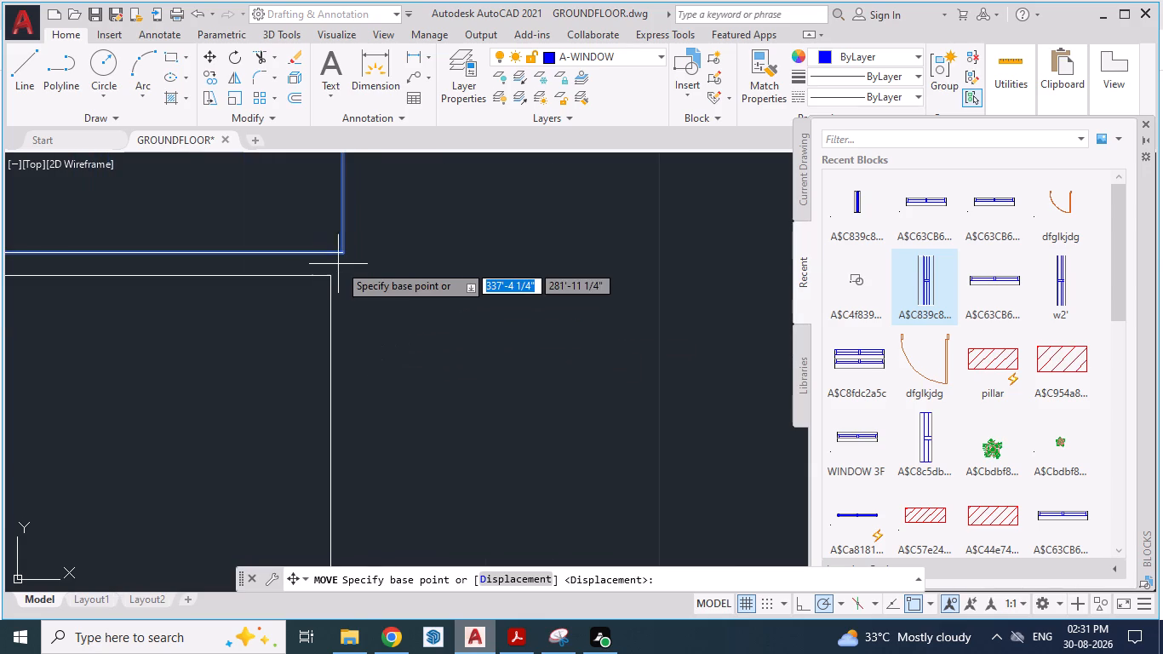
drag(343, 256, 327, 275)
click(327, 275)
Draw a line on layer 0 across the kitchen side wall at the upper end of the window block.
scroll(401, 303, down, 2)
scroll(455, 361, down, 1)
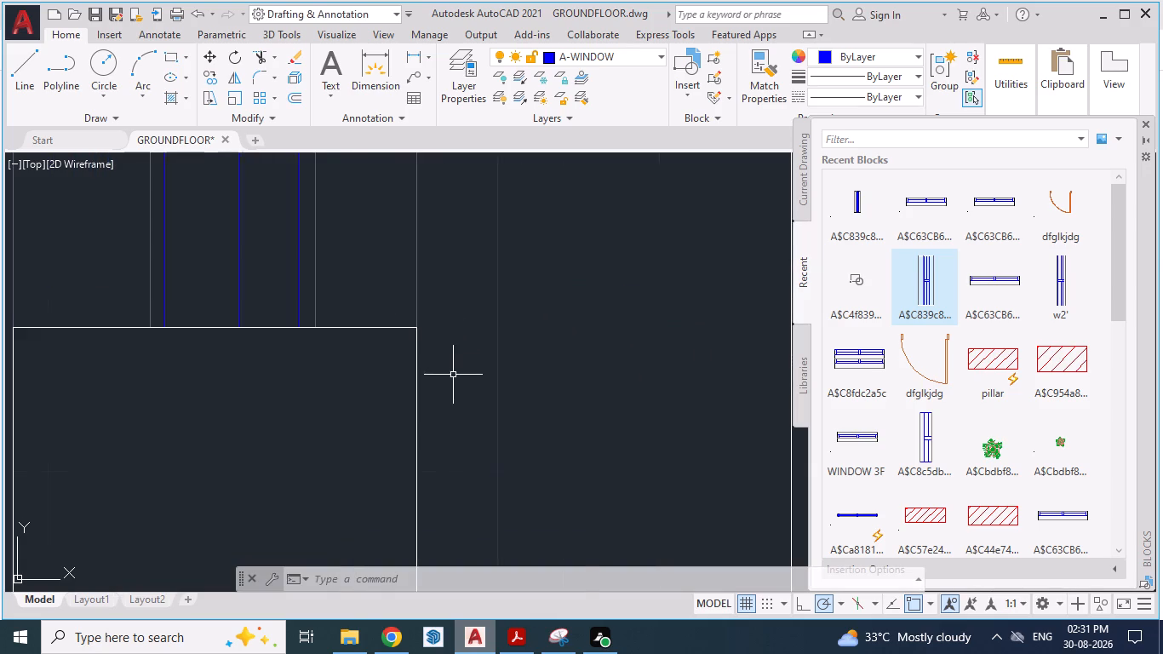
scroll(450, 387, down, 2)
scroll(418, 460, down, 2)
scroll(398, 216, up, 2)
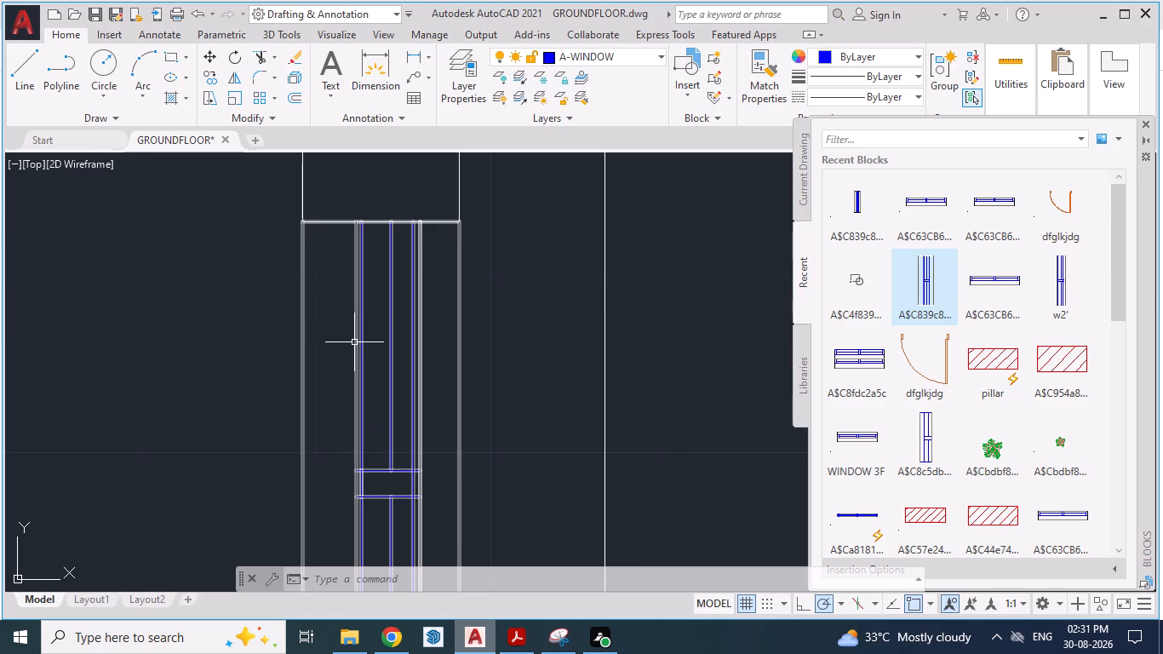
scroll(373, 315, down, 3)
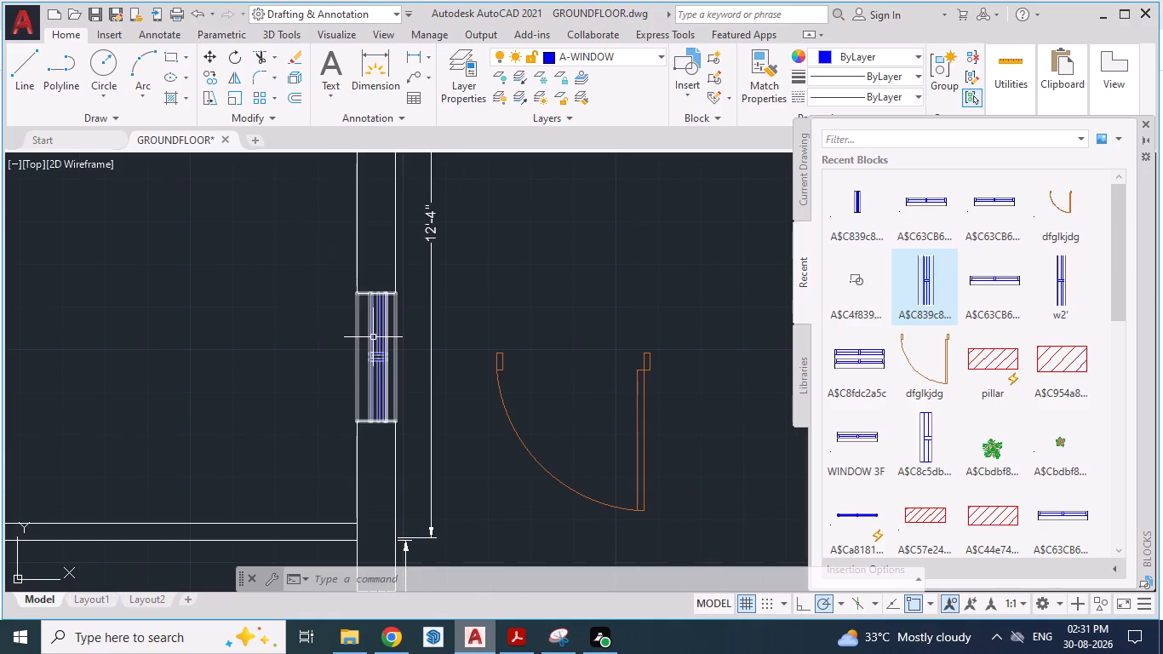
scroll(374, 291, up, 3)
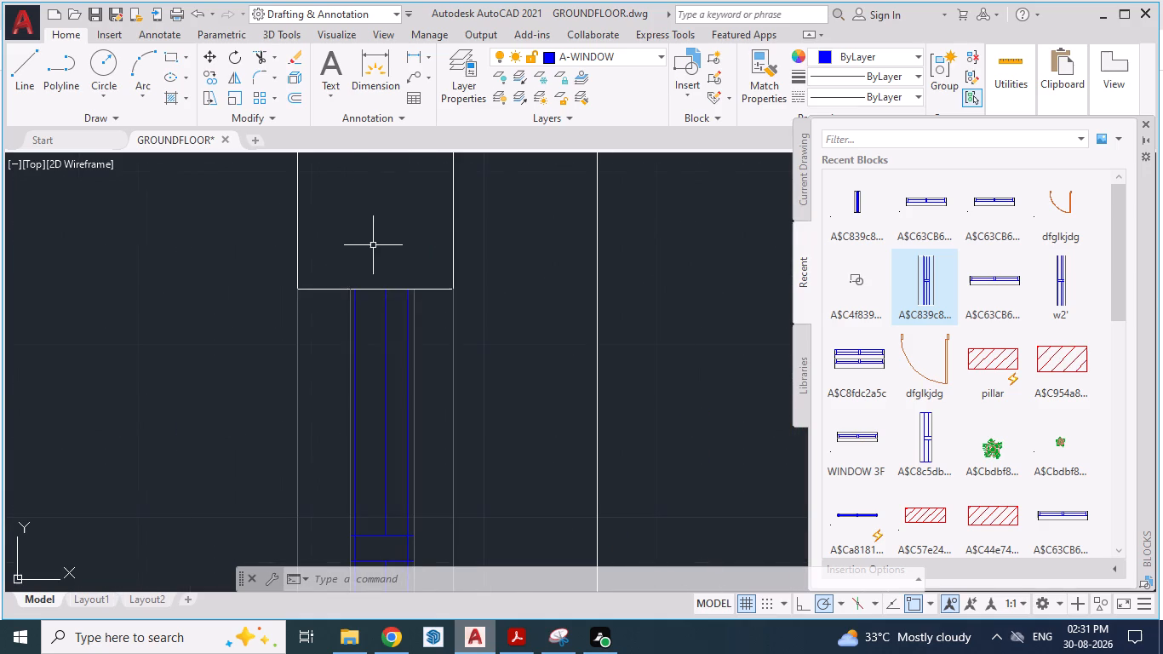
click(570, 54)
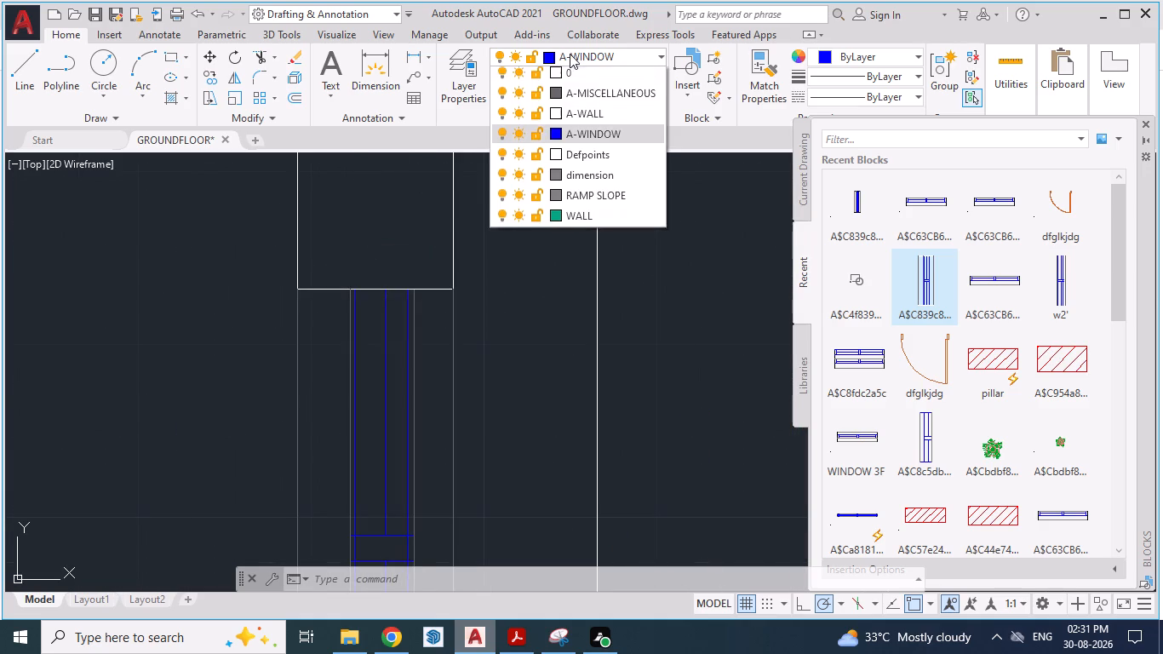
click(556, 84)
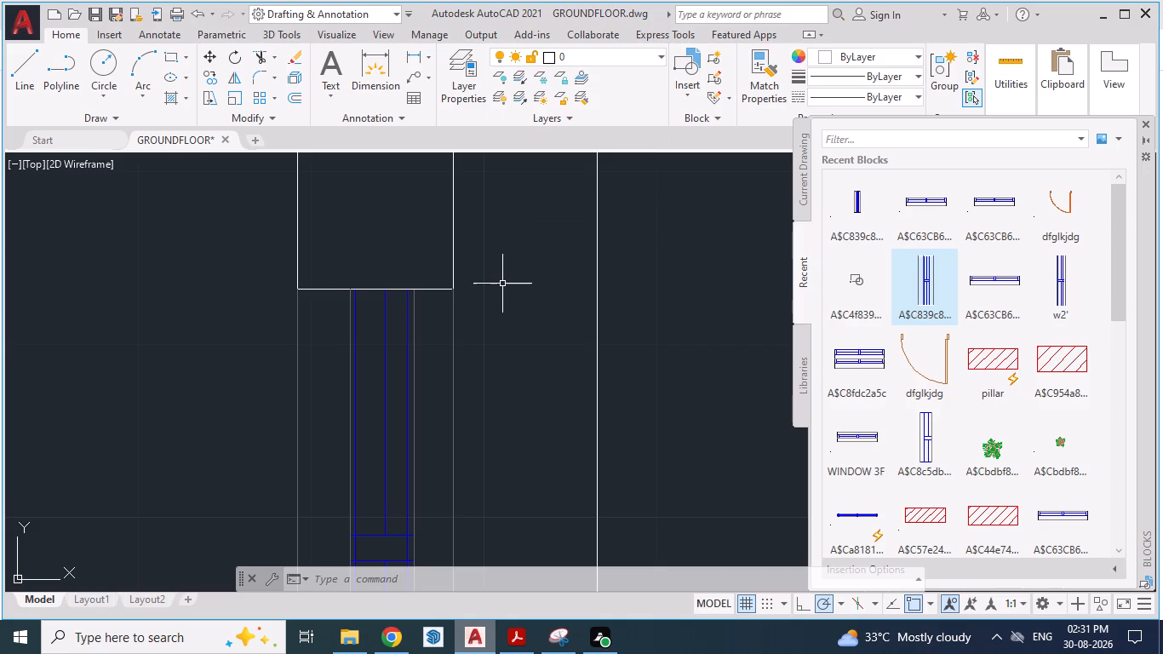
key(l)
key(Return)
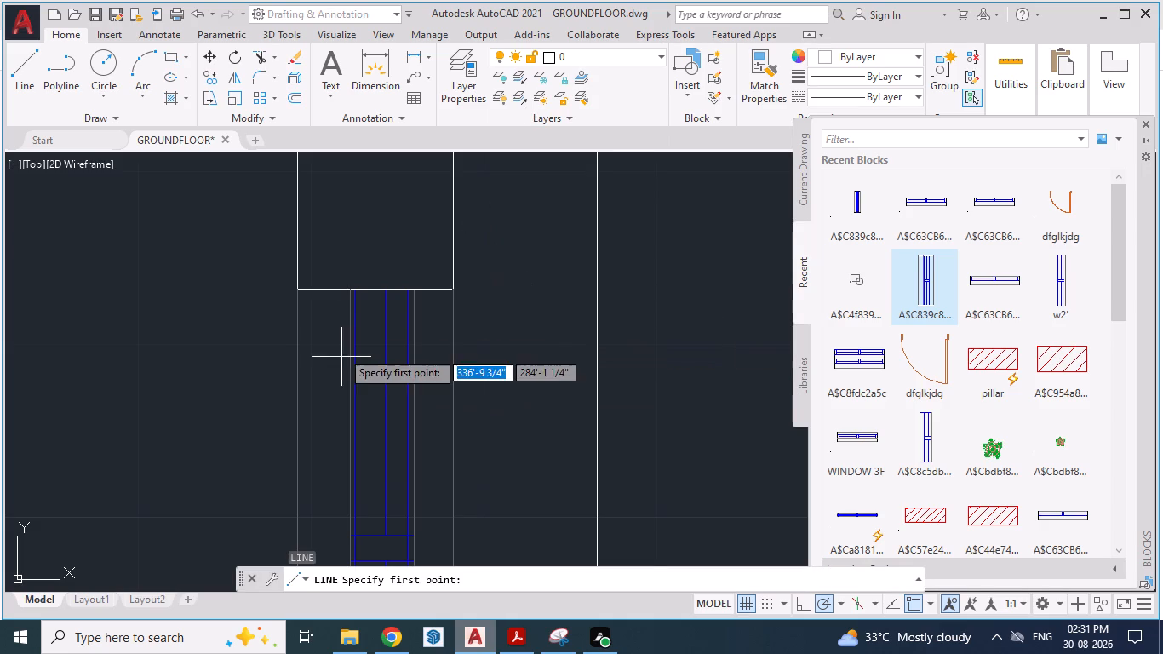
click(301, 284)
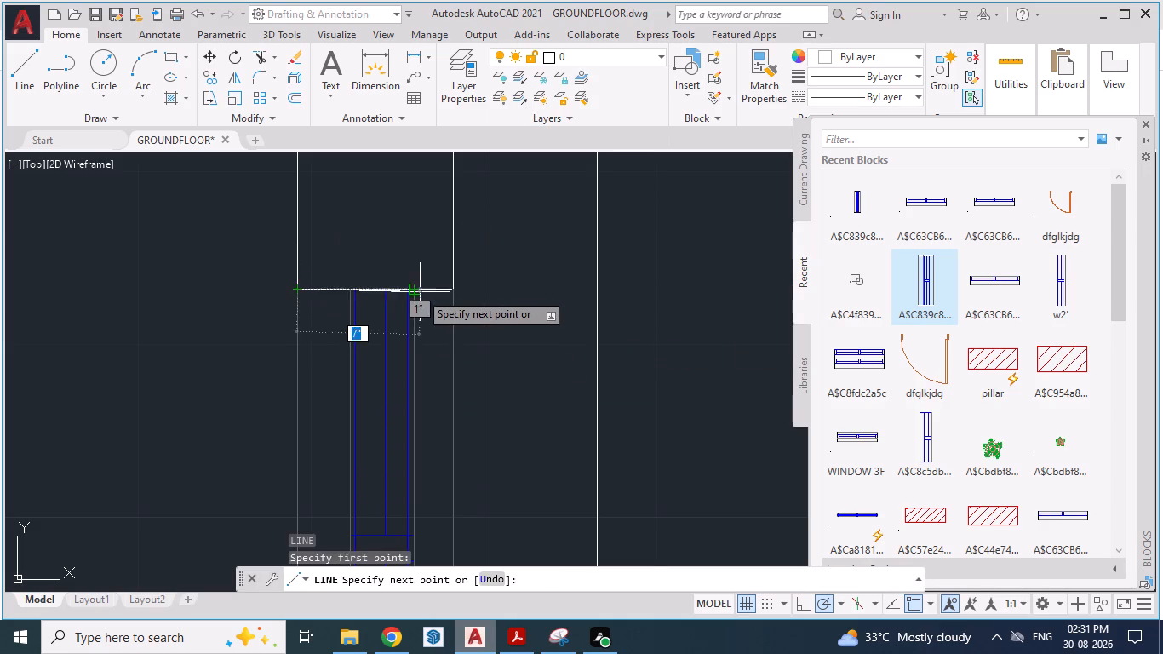
click(451, 290)
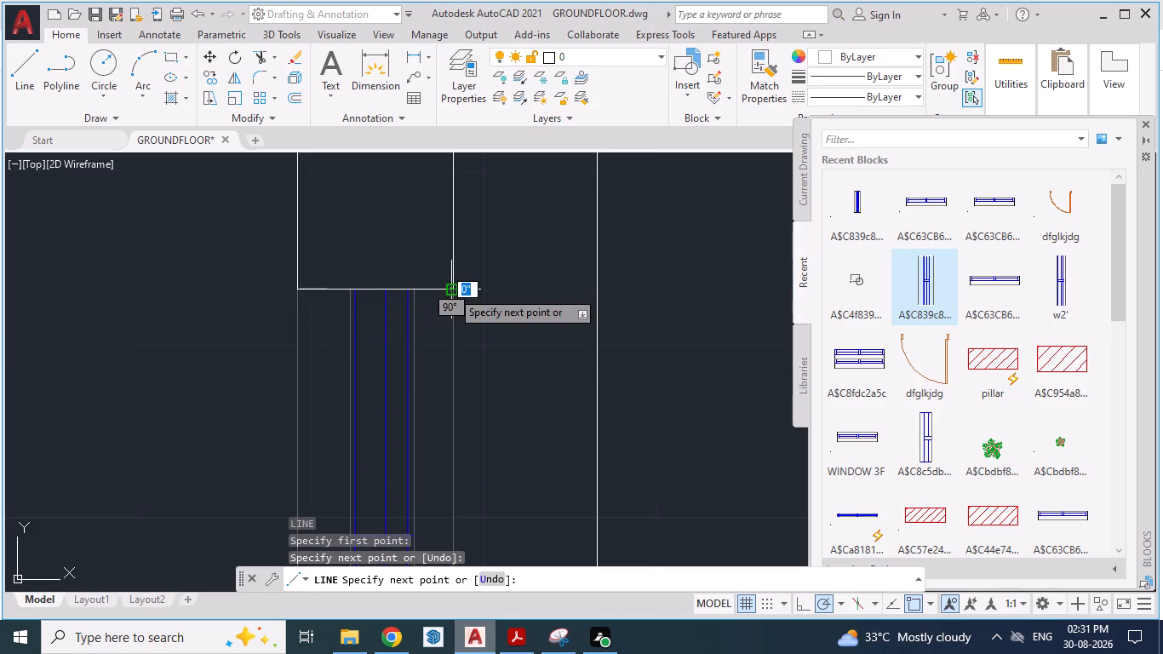
key(Return)
key(Escape)
key(Escape)
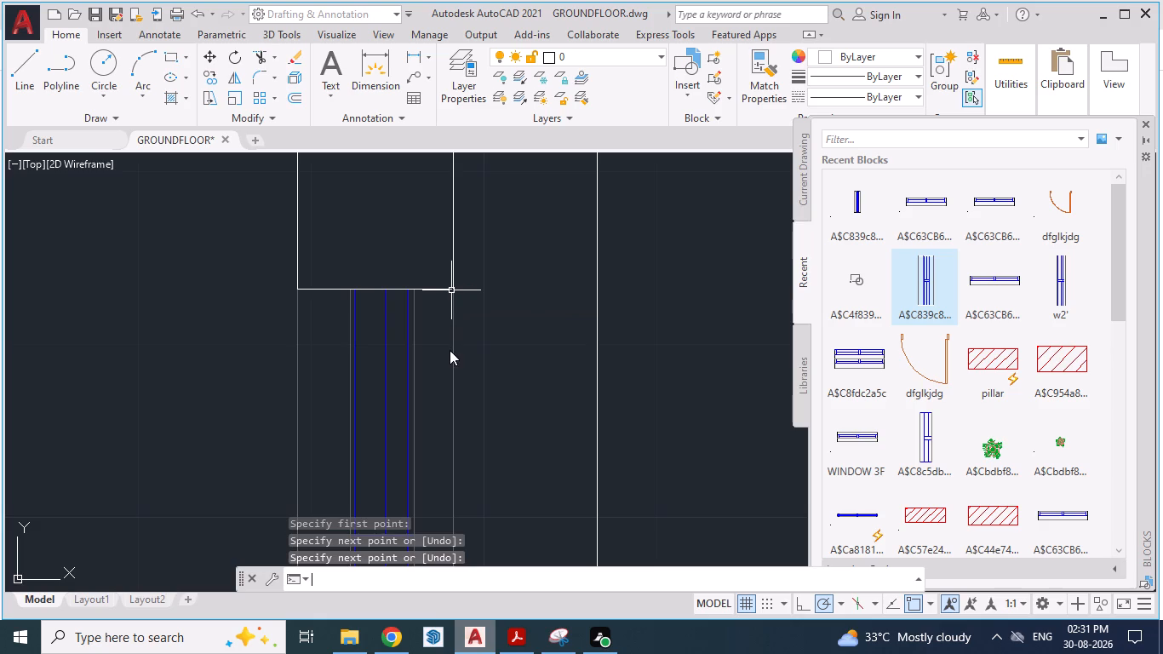
Delete the window block in the door gap together with the kitchen side wall's outer line.
click(403, 362)
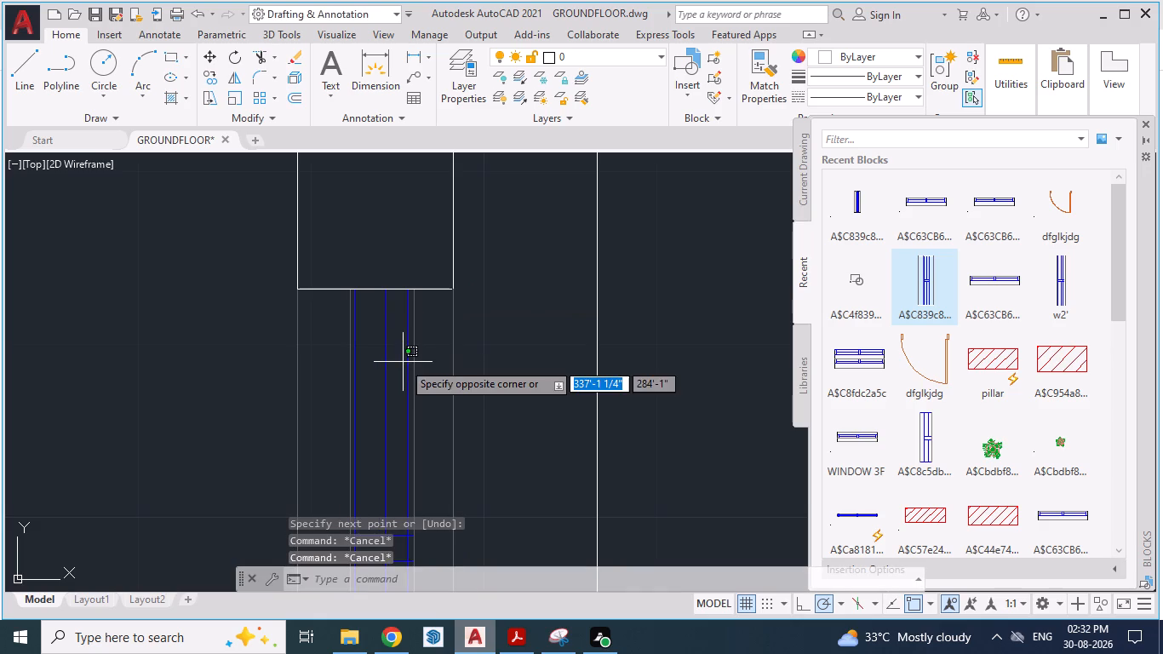
click(410, 366)
click(505, 371)
click(371, 387)
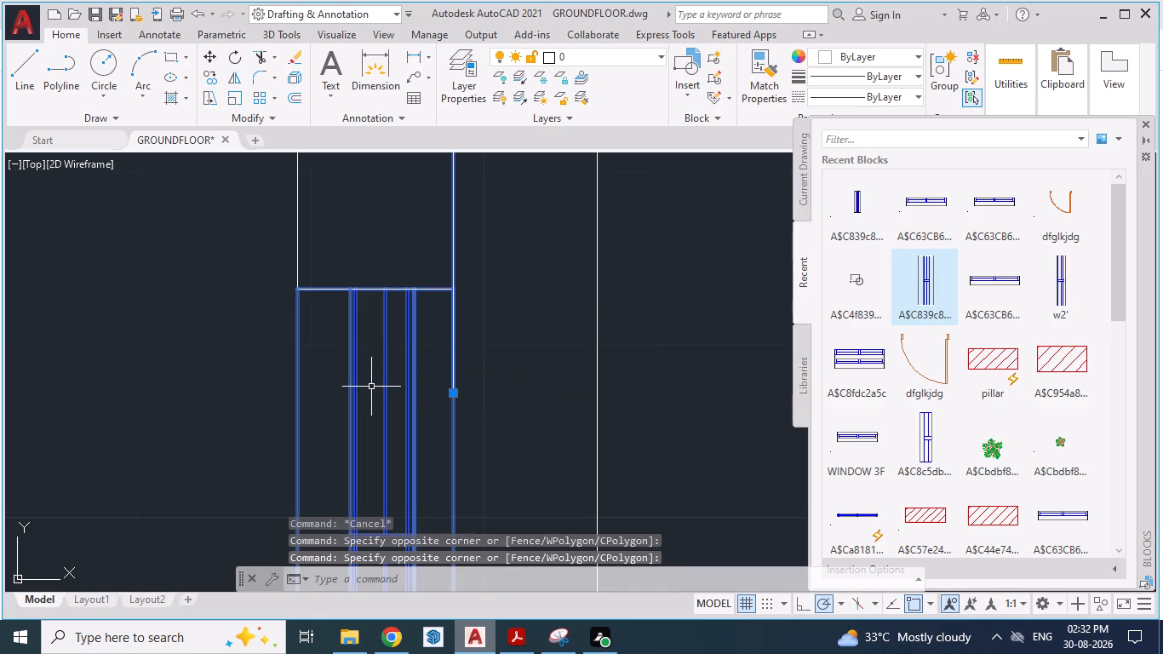
key(Delete)
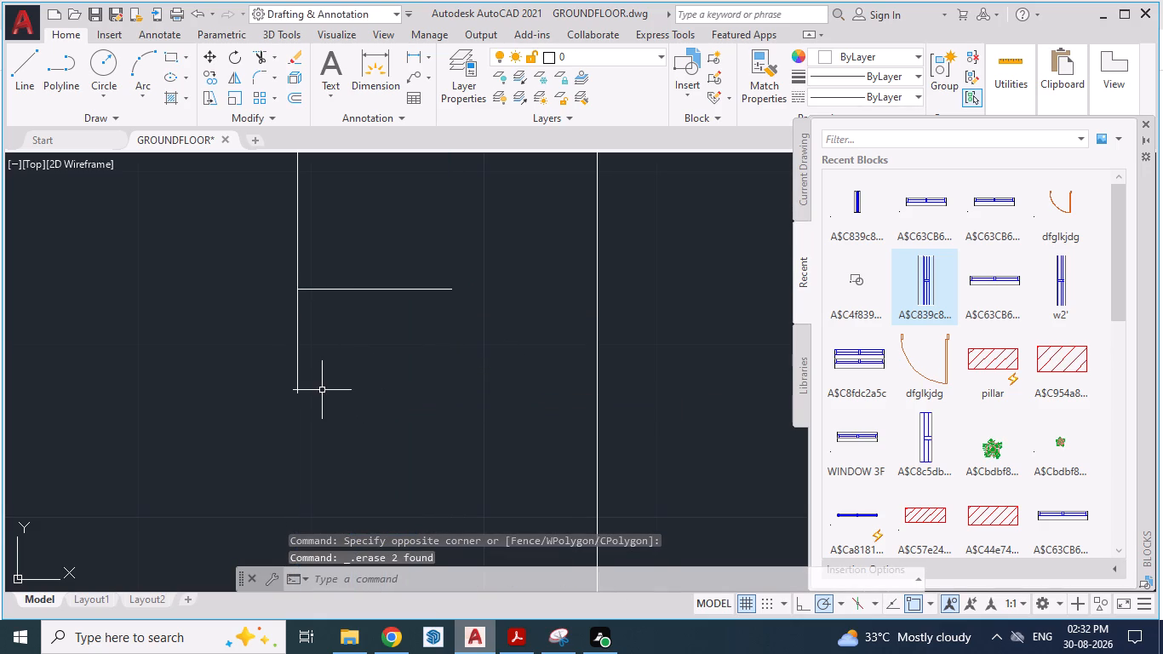
Trim the kitchen side wall's inner line where it extends below the new closing line.
text(TR)
key(Return)
click(297, 384)
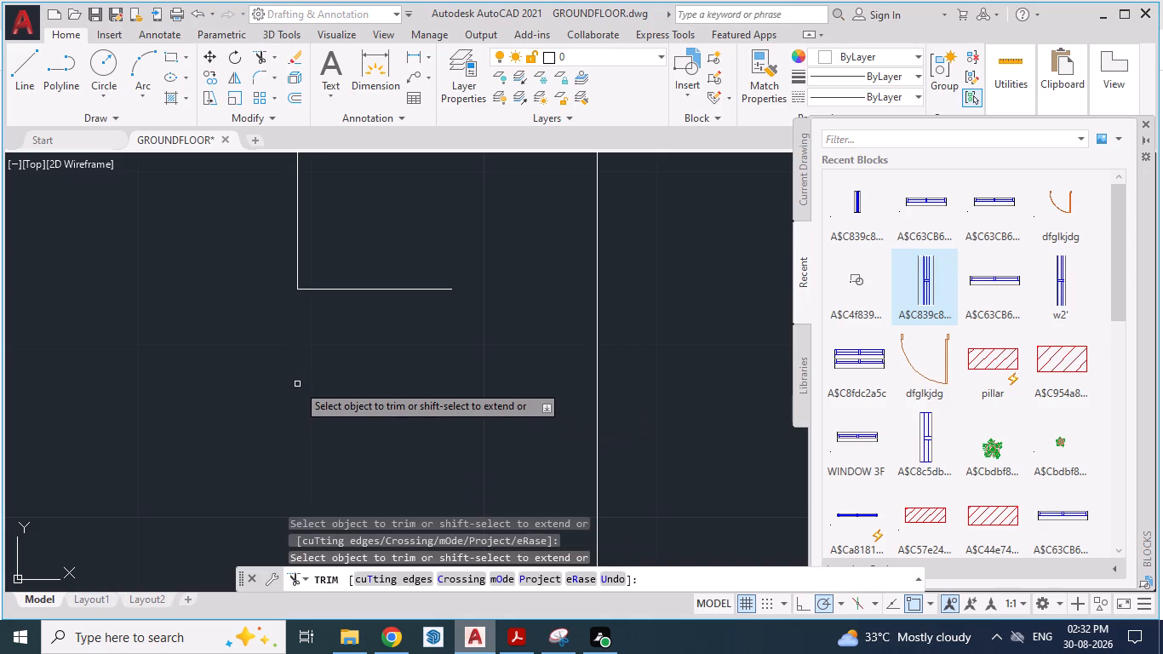
scroll(298, 383, down, 5)
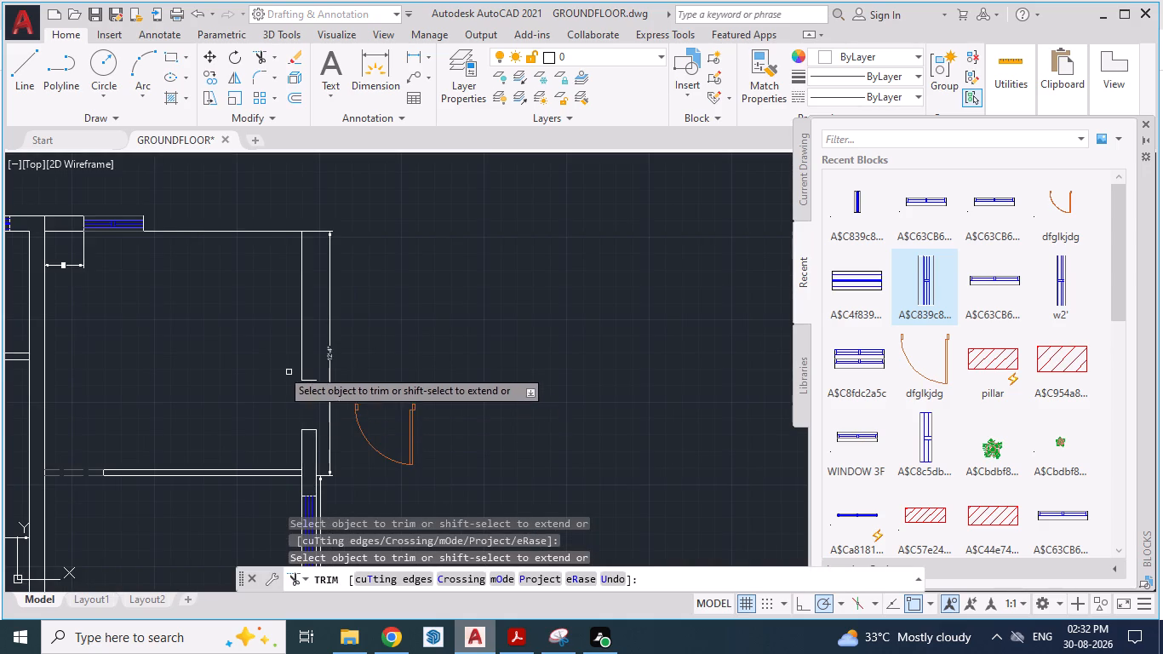
Draw the kitchen side wall's outer line from the room's upper outer corner down to the closing line above the door gap.
scroll(272, 365, up, 1)
key(l)
key(Return)
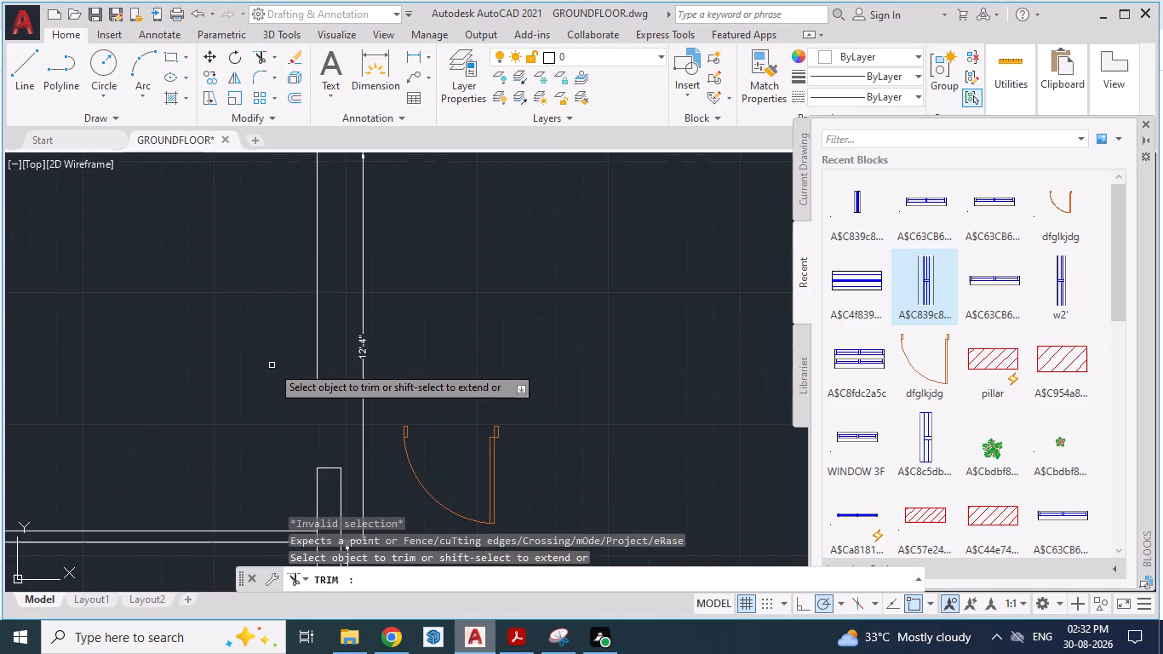
key(Escape)
key(Escape)
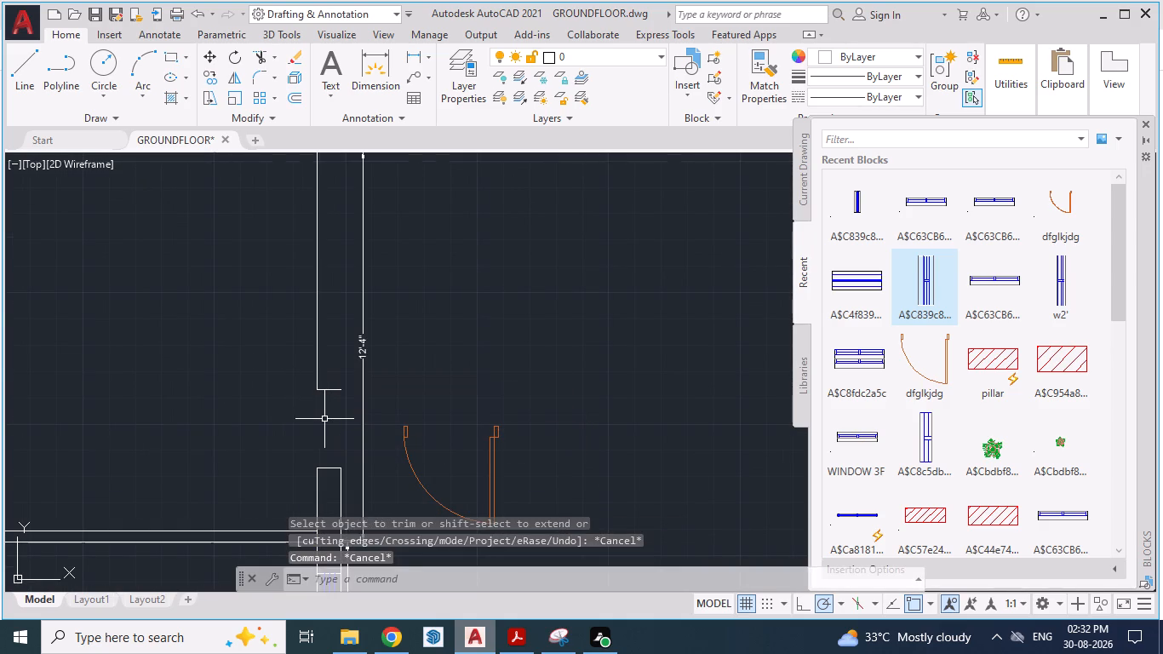
key(l)
key(Return)
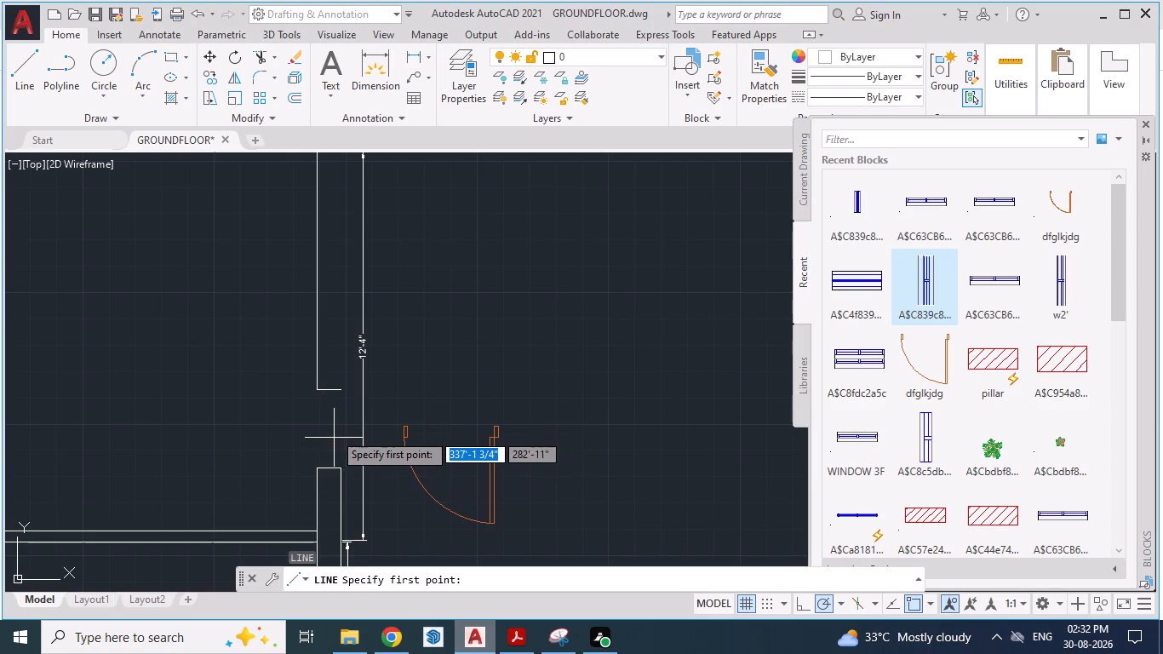
scroll(346, 385, down, 2)
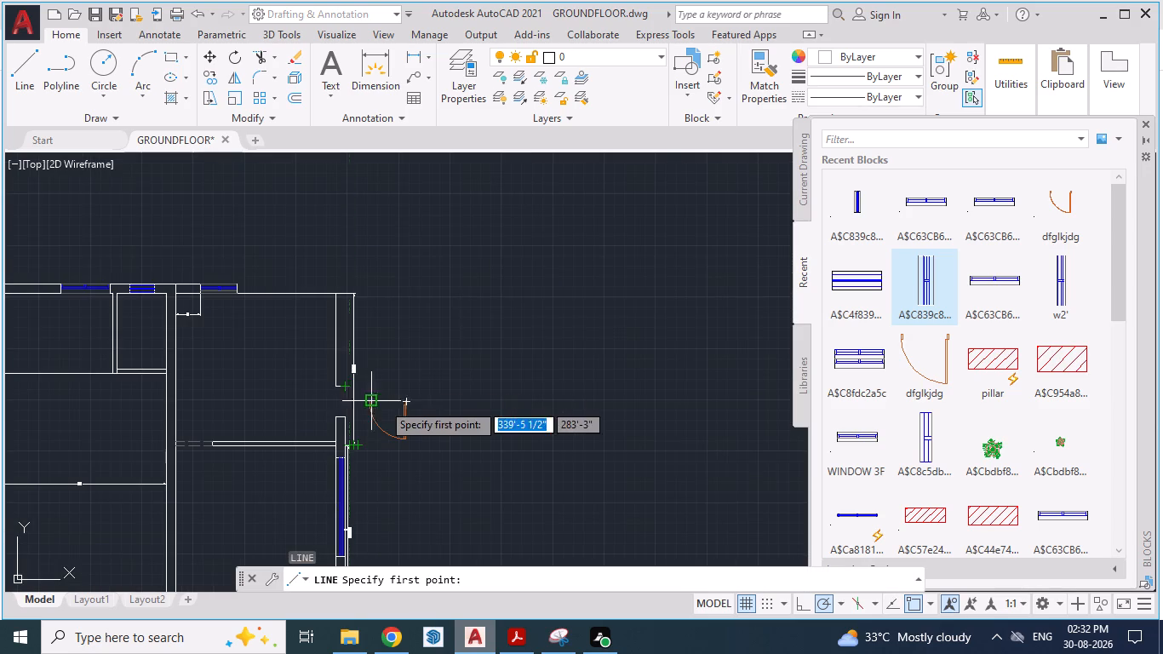
scroll(383, 399, down, 2)
scroll(379, 422, up, 3)
scroll(329, 350, up, 1)
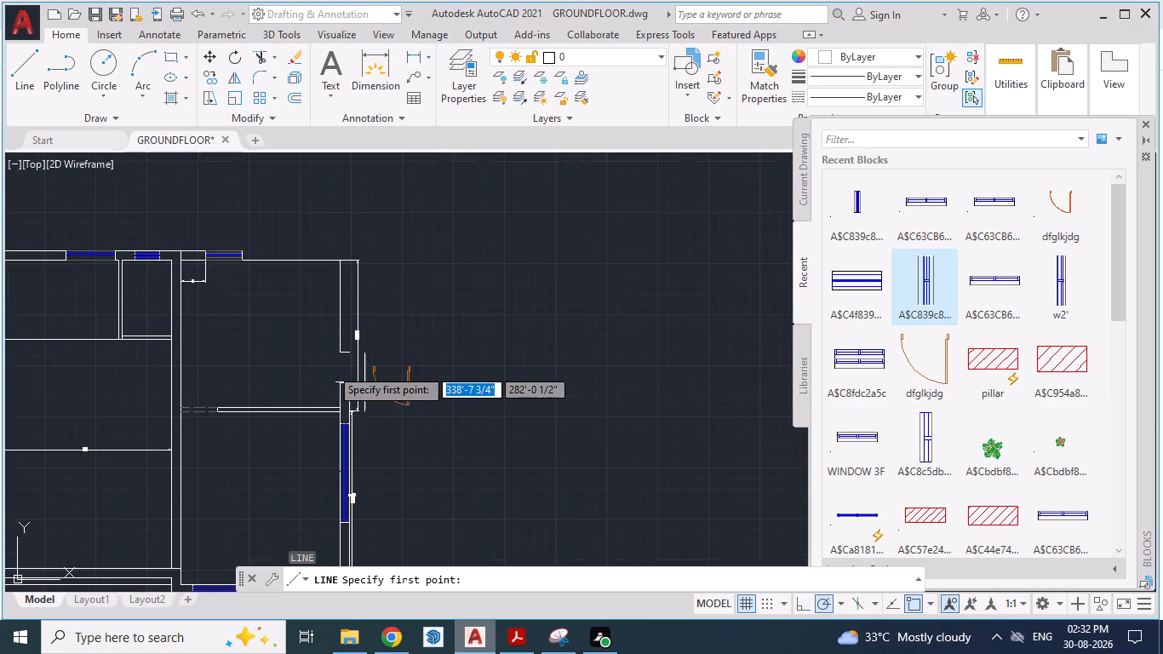
scroll(370, 218, up, 2)
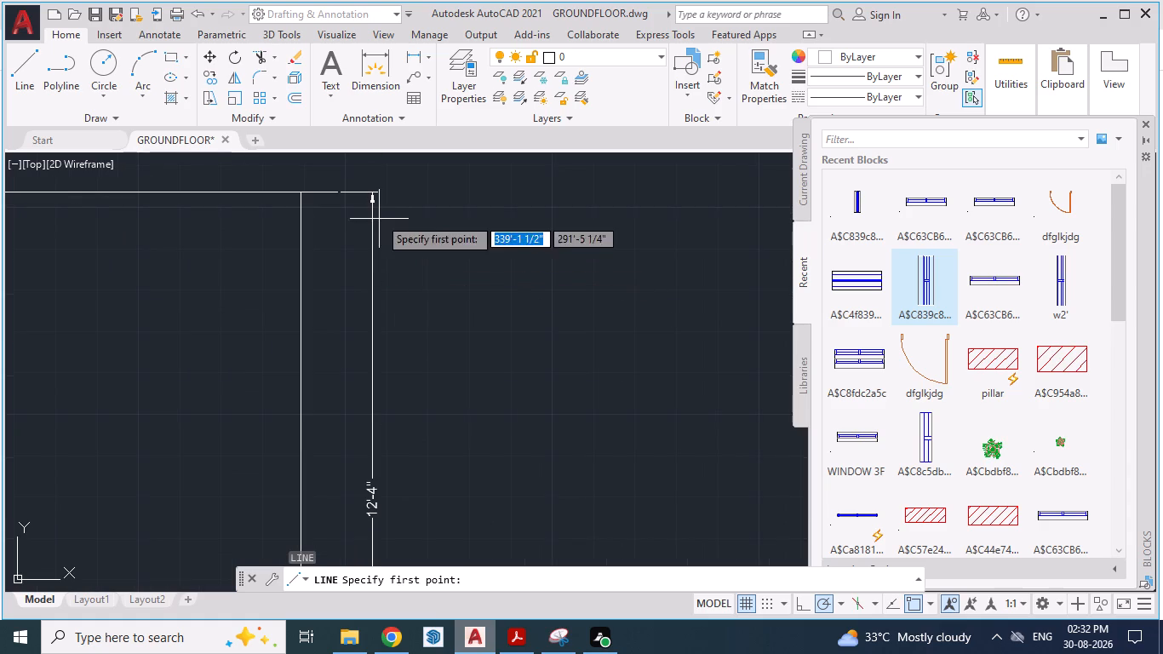
click(340, 192)
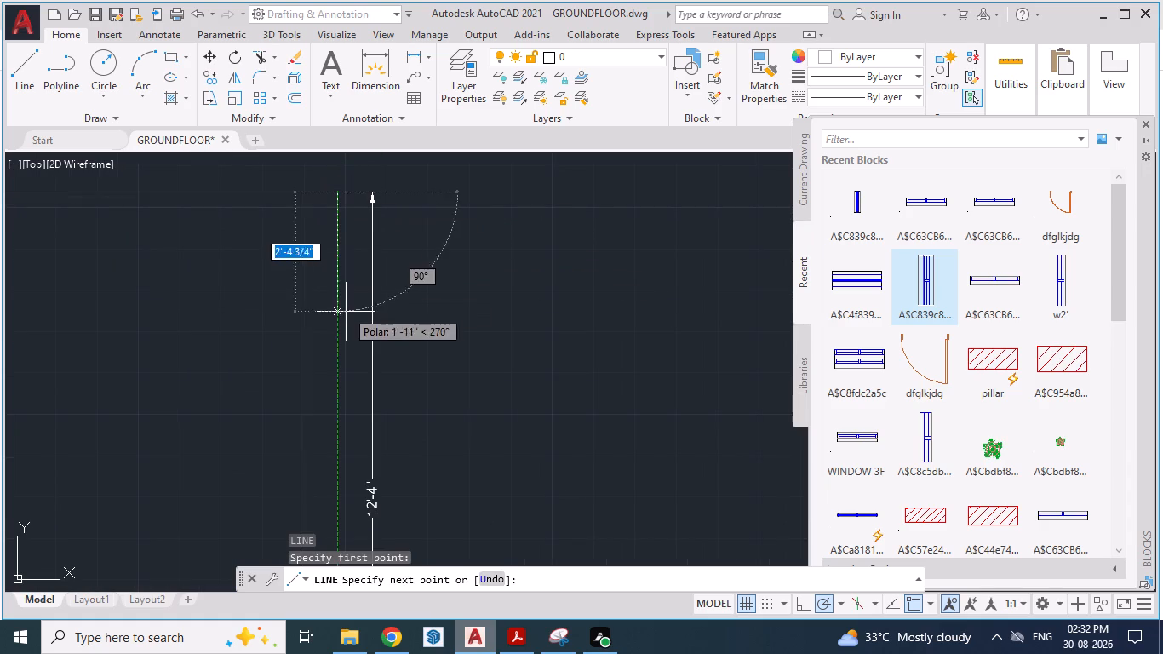
scroll(349, 299, down, 5)
scroll(370, 301, up, 4)
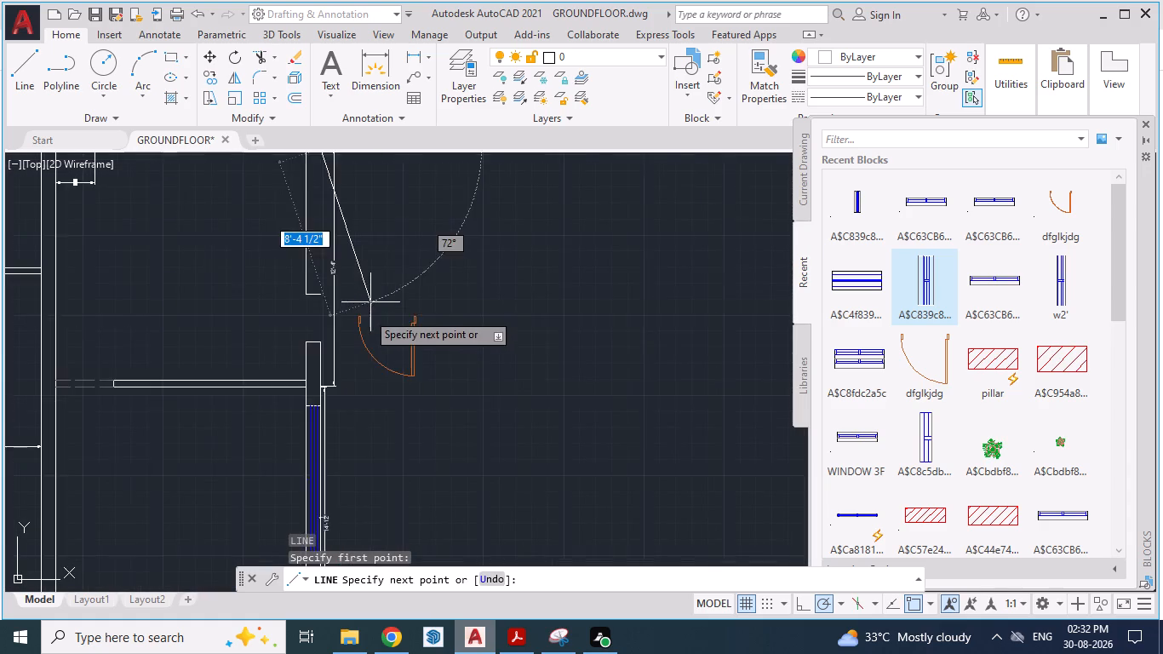
scroll(365, 314, up, 1)
click(275, 277)
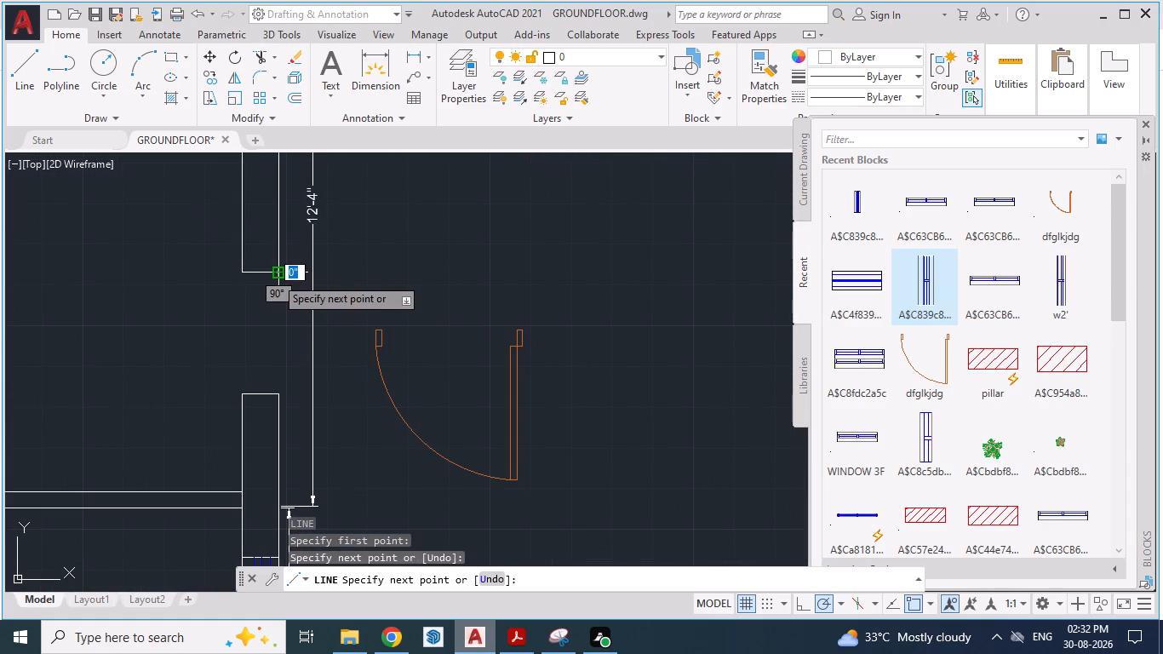
key(Return)
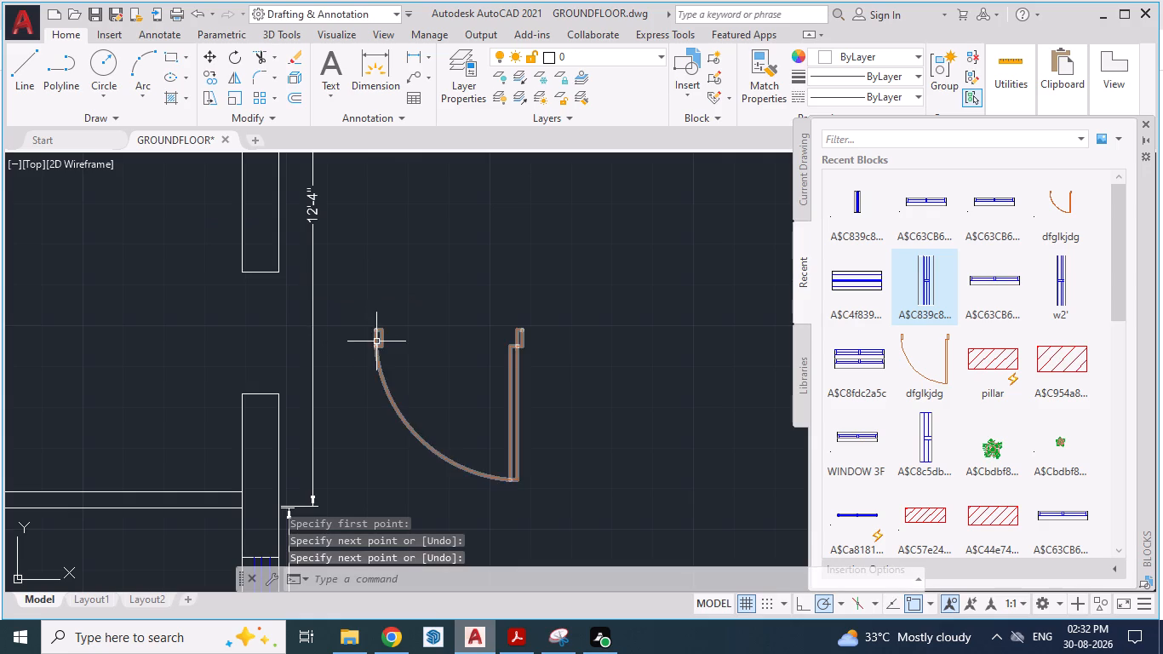
Rotate the door block beside the kitchen side wall by 90 degrees about the outer corner of its latch-side jamb.
click(383, 342)
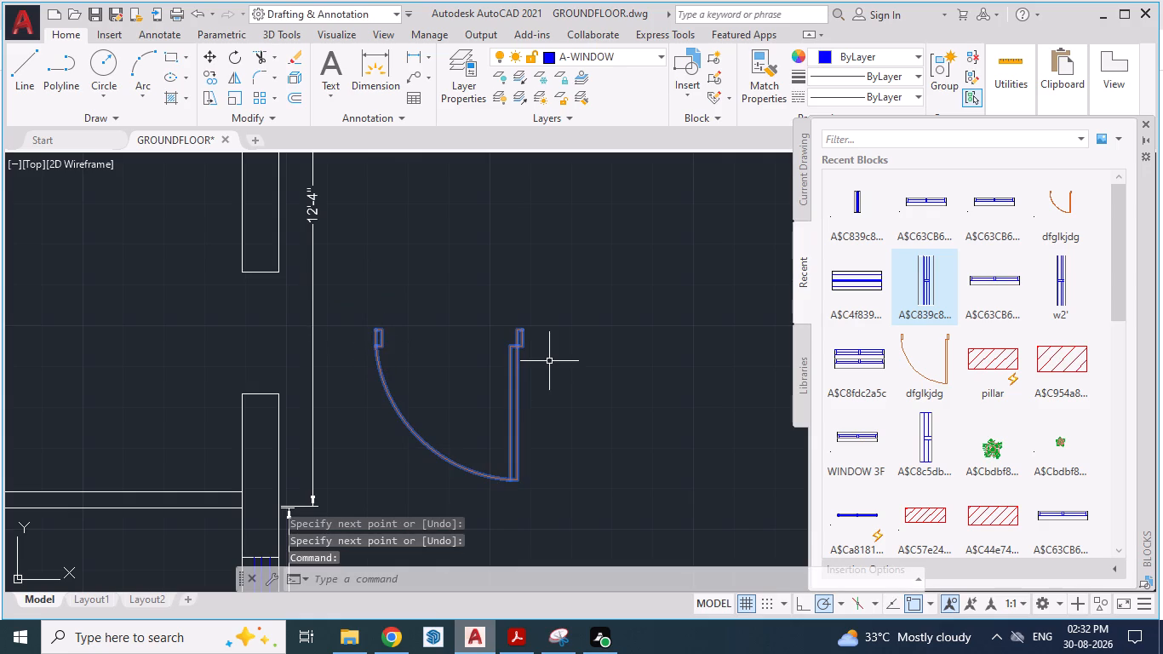
text(RO)
key(Return)
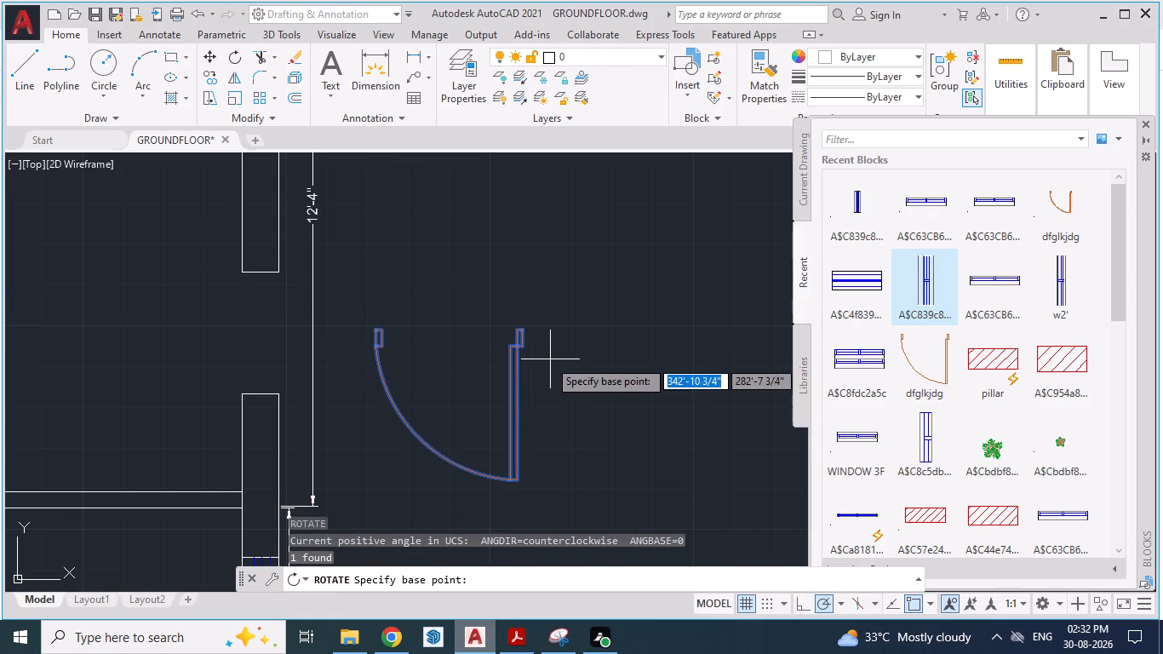
click(374, 334)
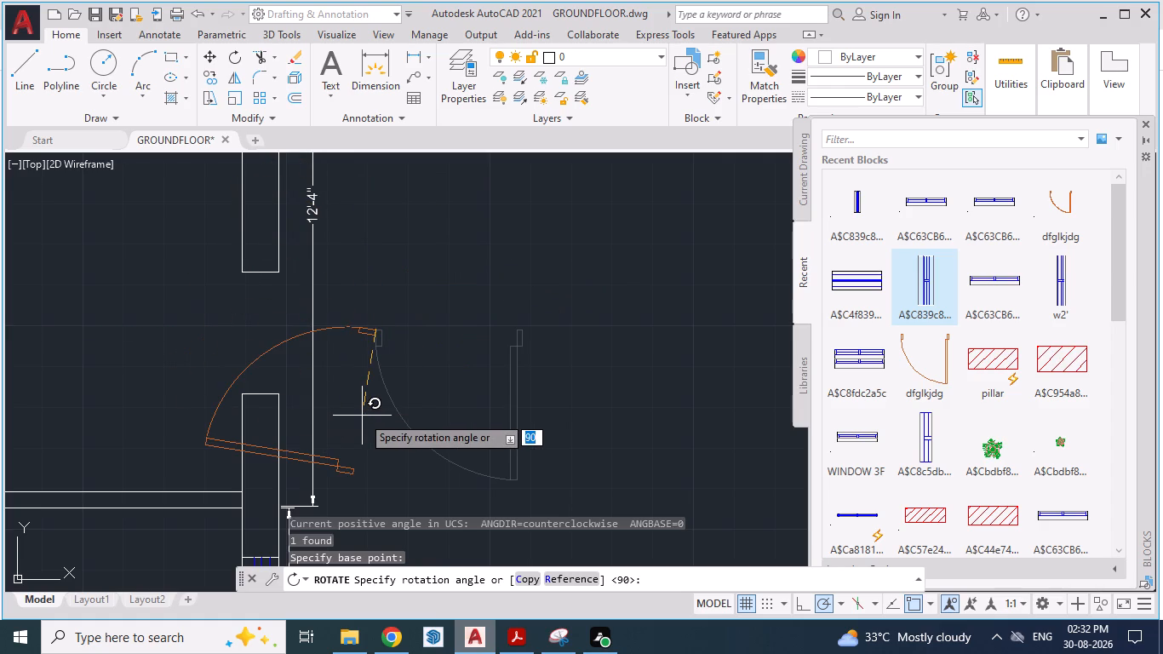
text(90)
key(Return)
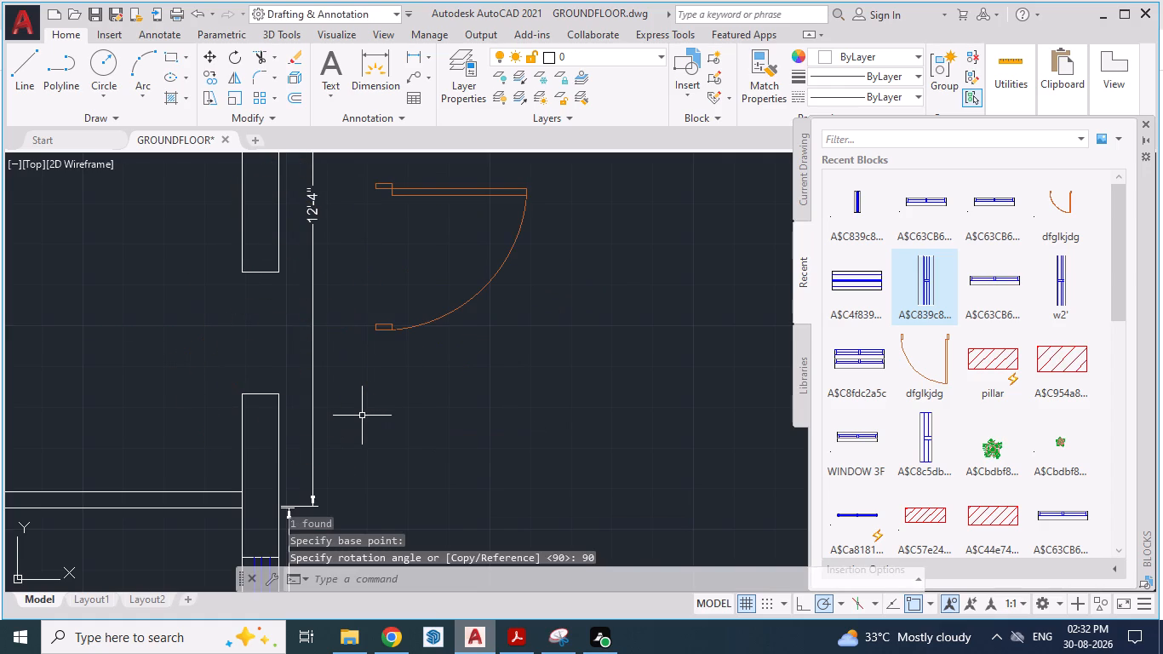
Check the kitchen door's swing in the reference PDF and mirror the door block across a vertical line, erasing the source.
key(alt+Tab)
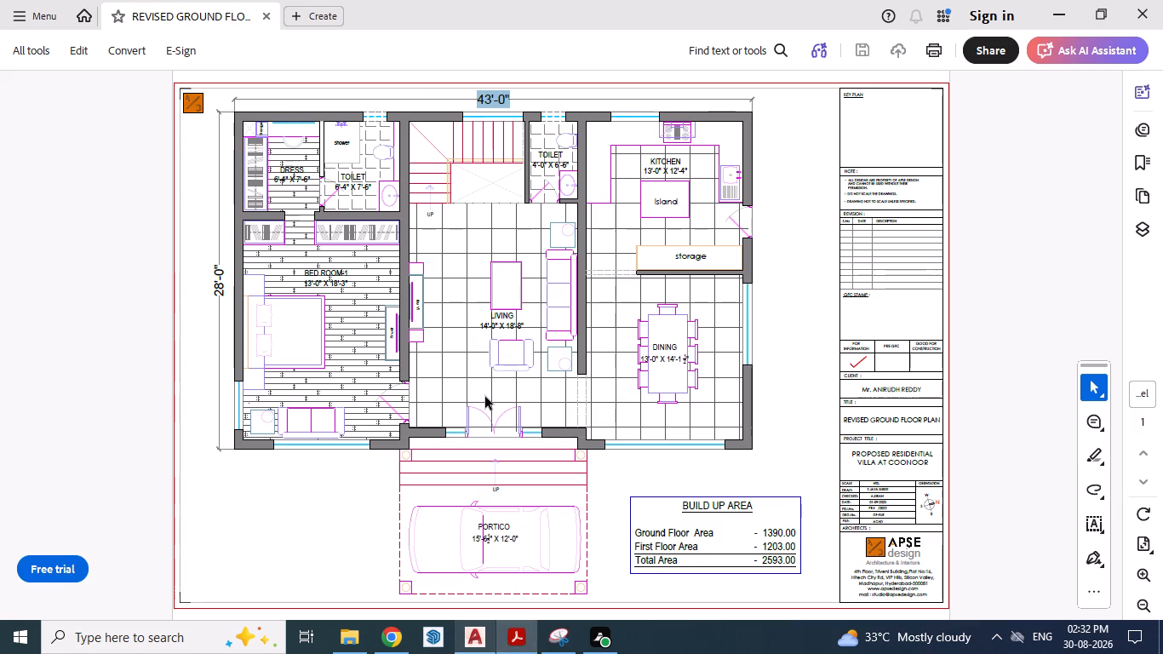
key(alt+Tab)
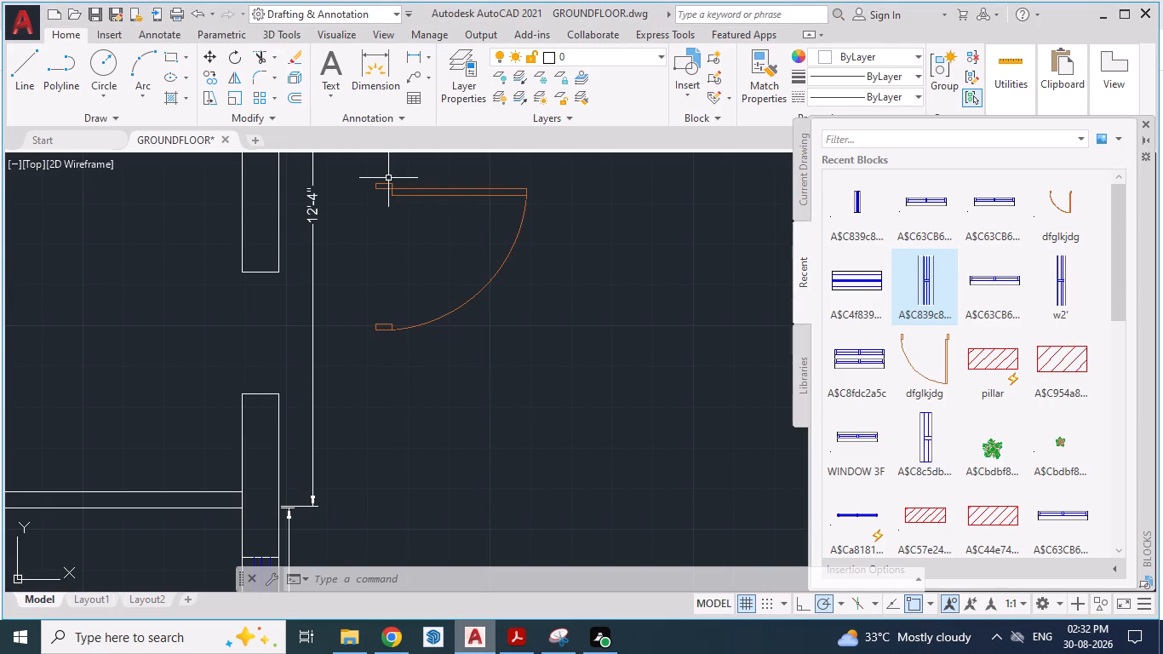
click(387, 186)
scroll(391, 385, down, 1)
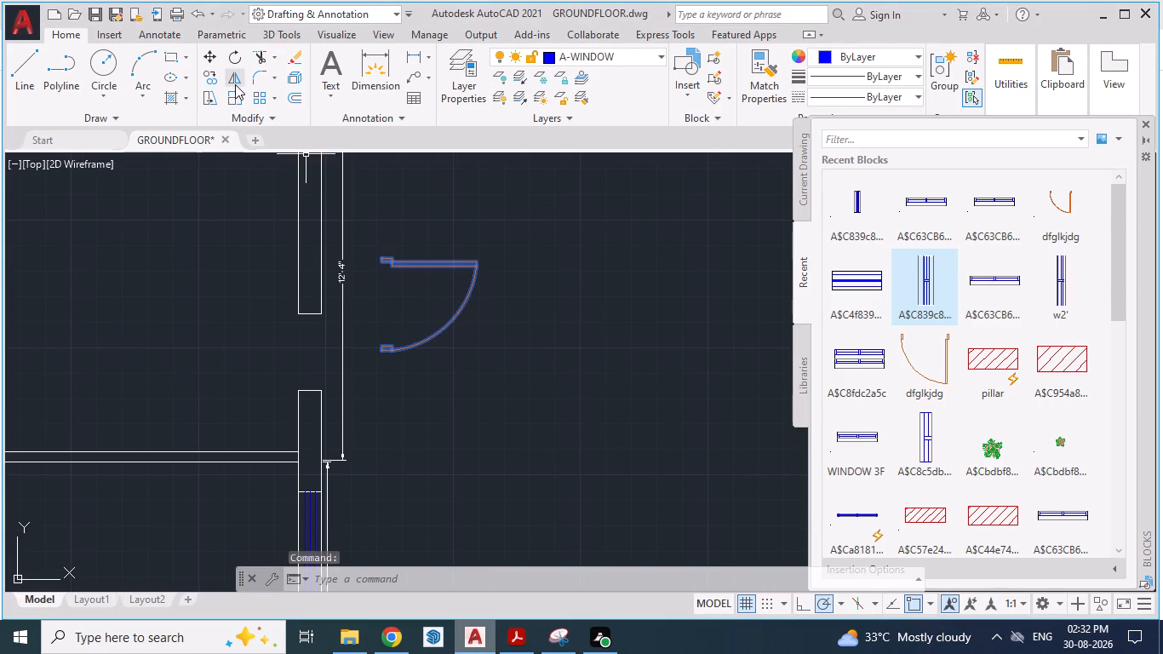
click(235, 84)
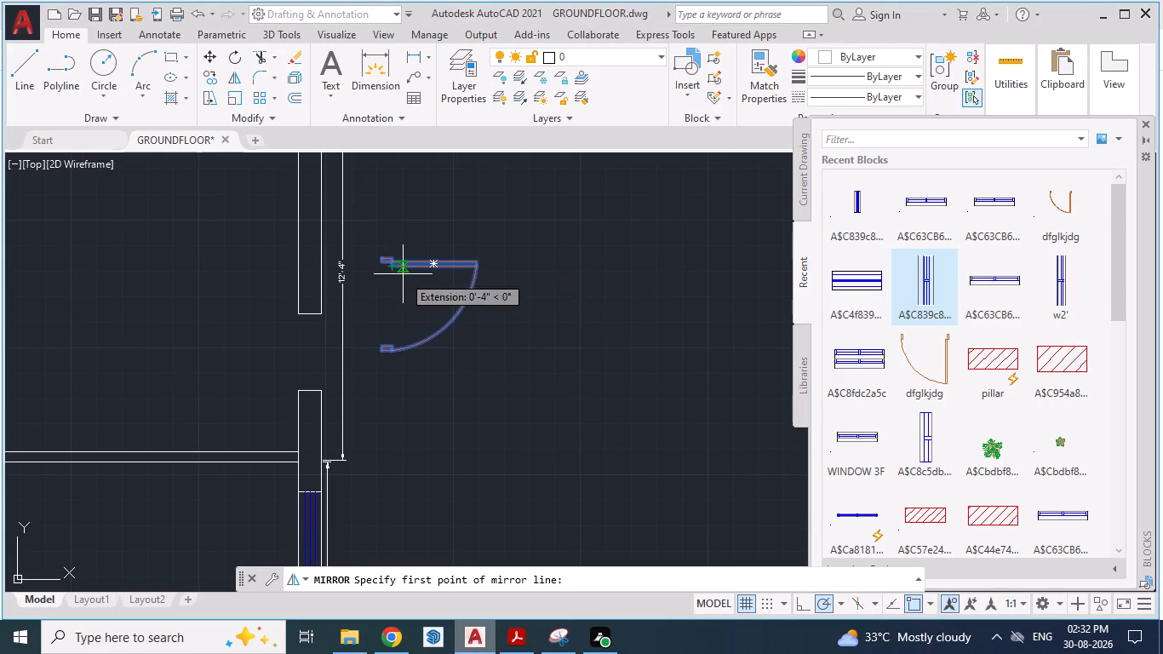
click(409, 266)
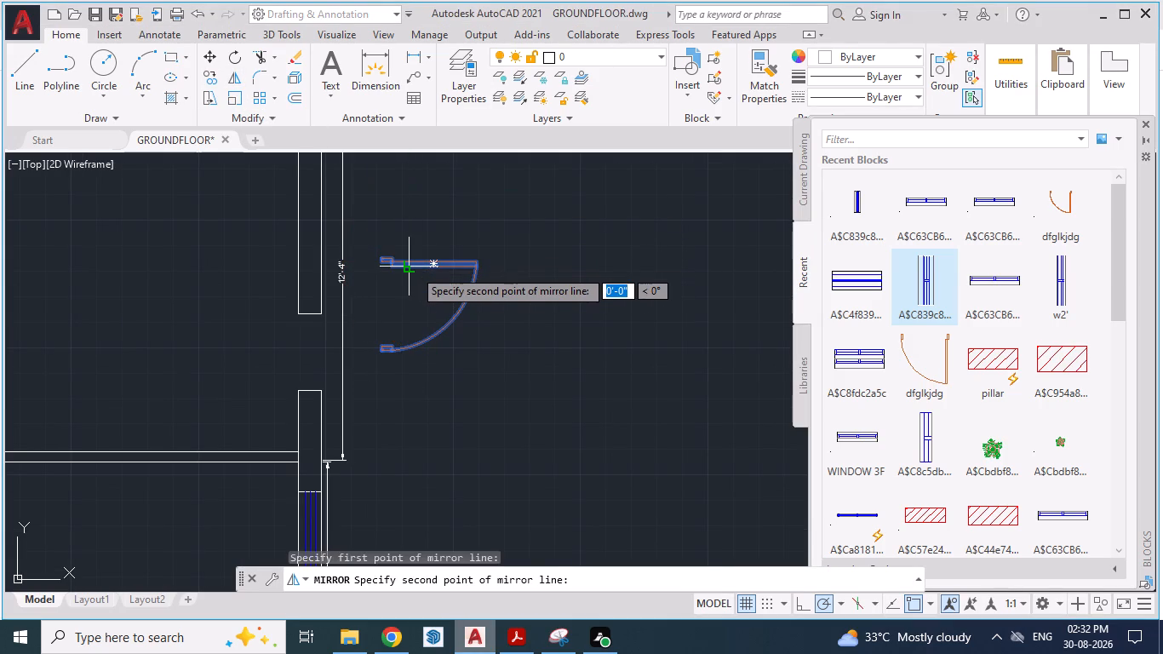
click(409, 281)
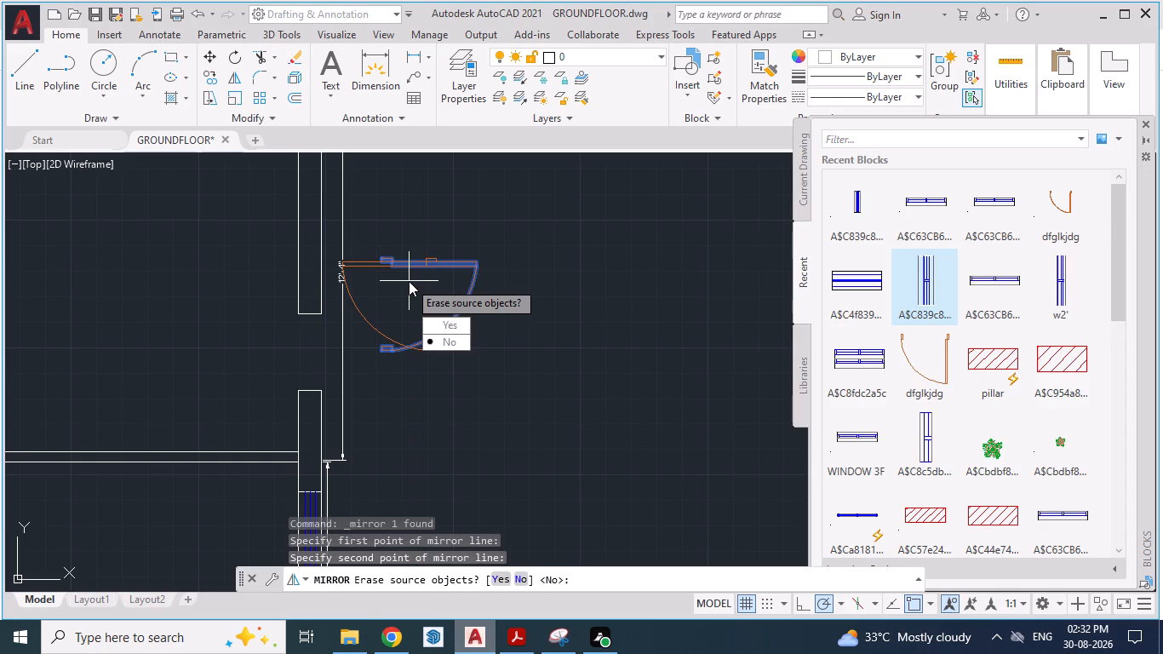
drag(437, 321, 409, 281)
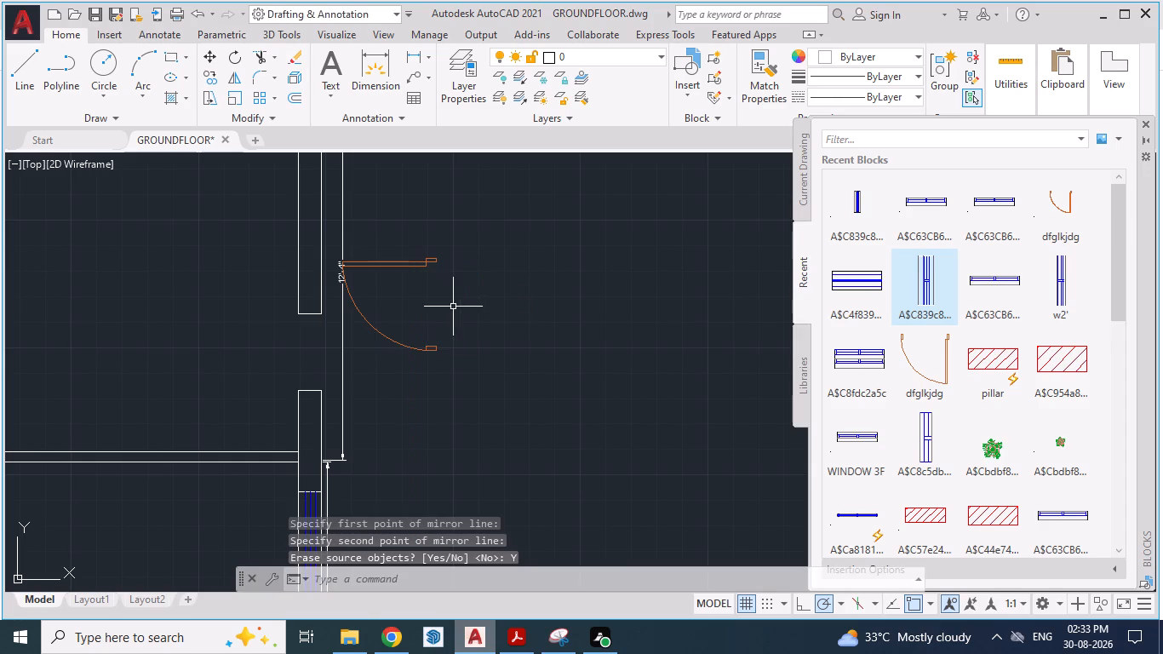
key(Escape)
key(Escape)
Move the door block by its upper jamb's outer corner to the upper wall end of the kitchen side wall's gap.
click(435, 351)
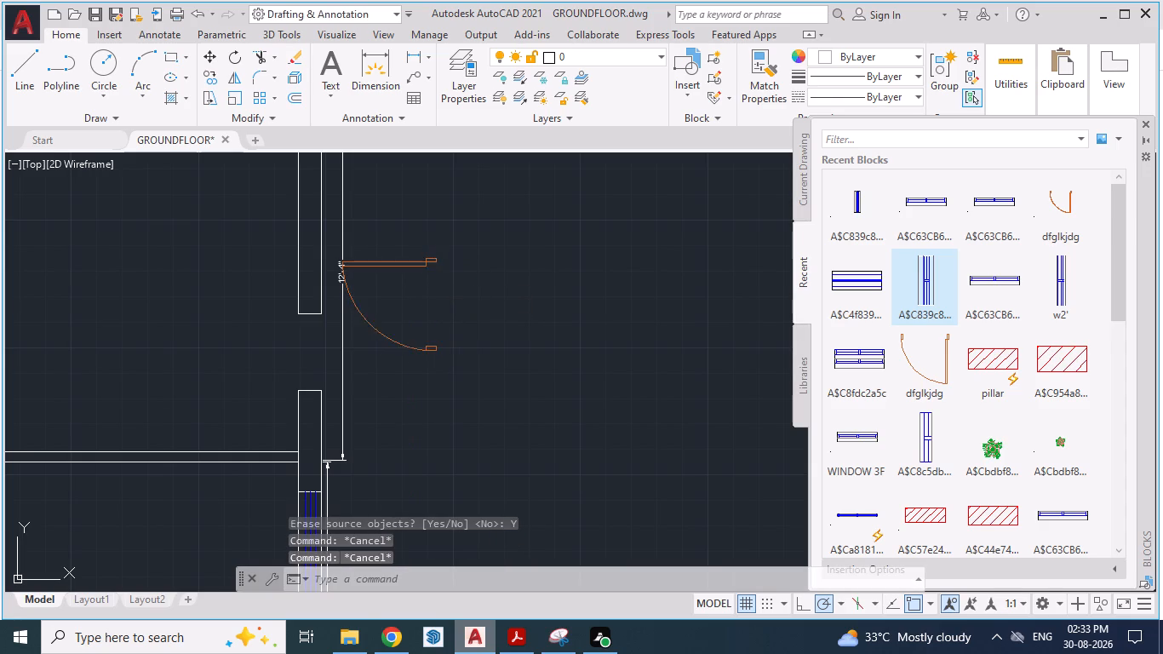
key(m)
key(Return)
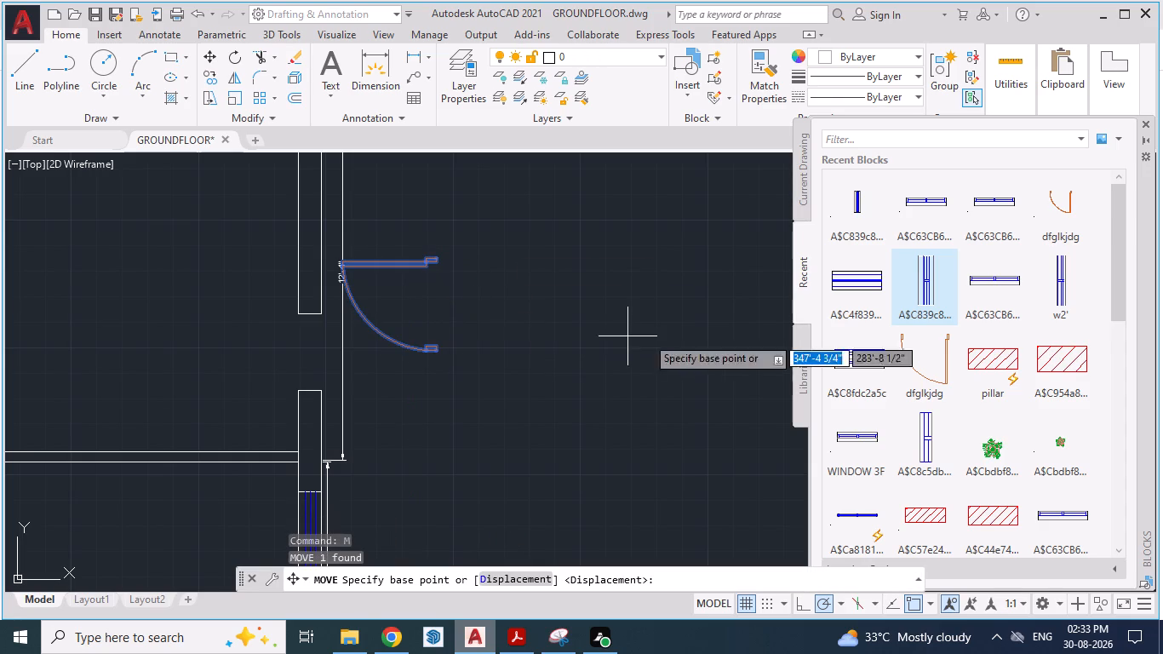
drag(438, 261, 312, 336)
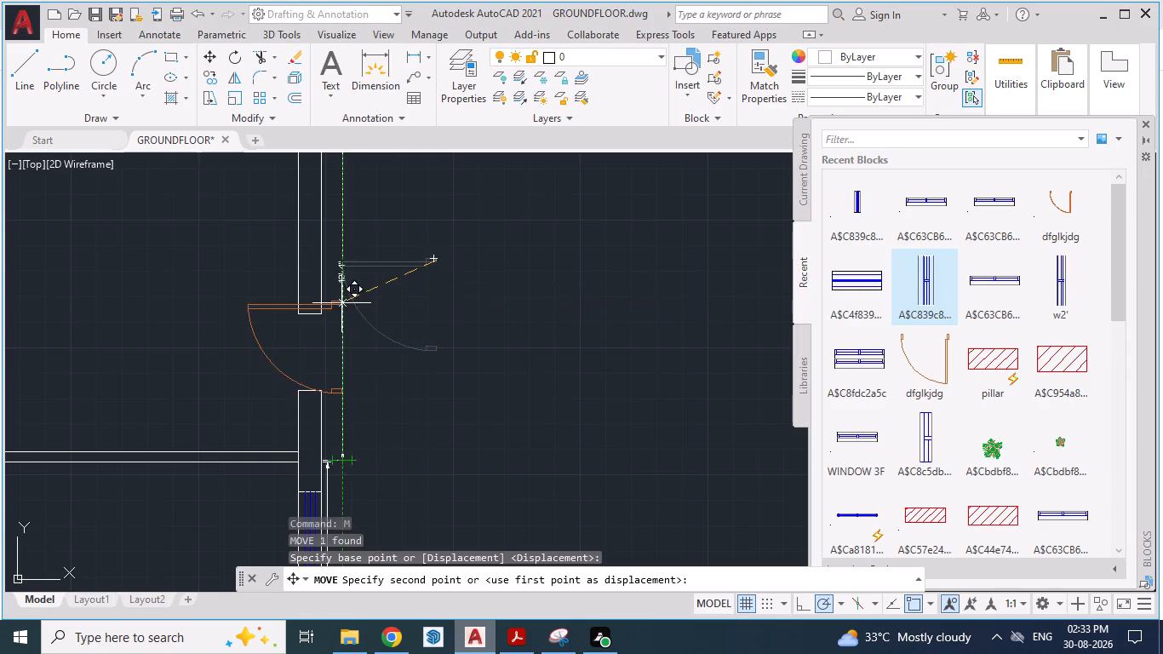
drag(312, 336, 337, 254)
scroll(312, 336, up, 3)
click(337, 254)
Move the door block again so its upper jamb's outer corner sits exactly on the upper wall end's outer corner.
click(266, 271)
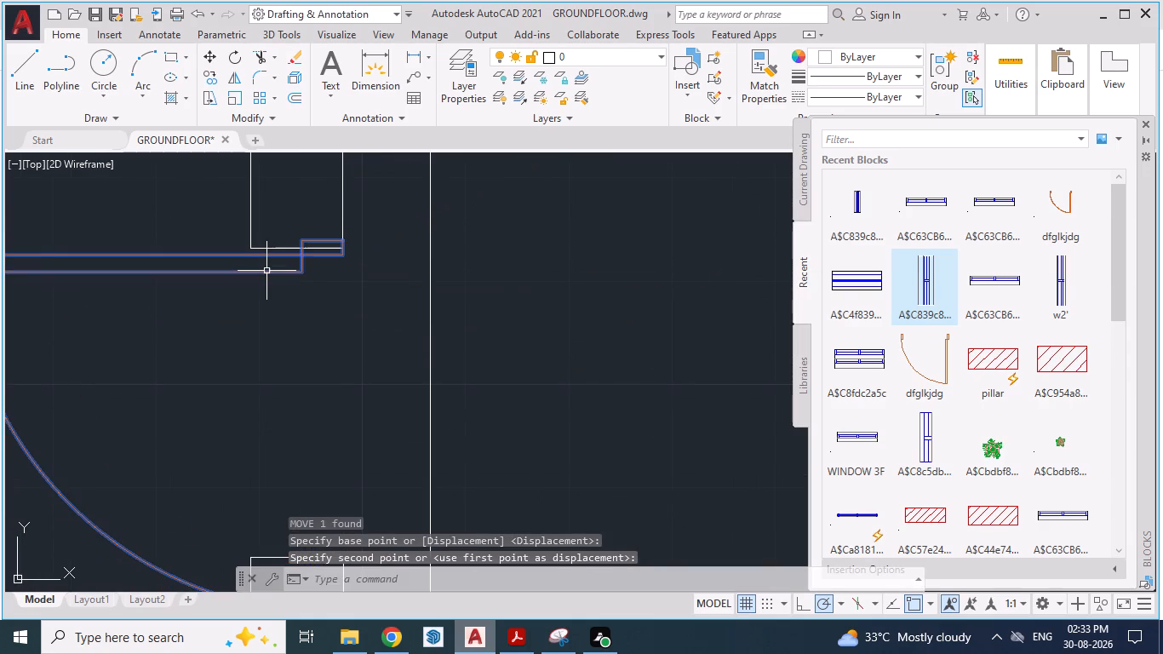
key(m)
key(Return)
scroll(275, 263, up, 3)
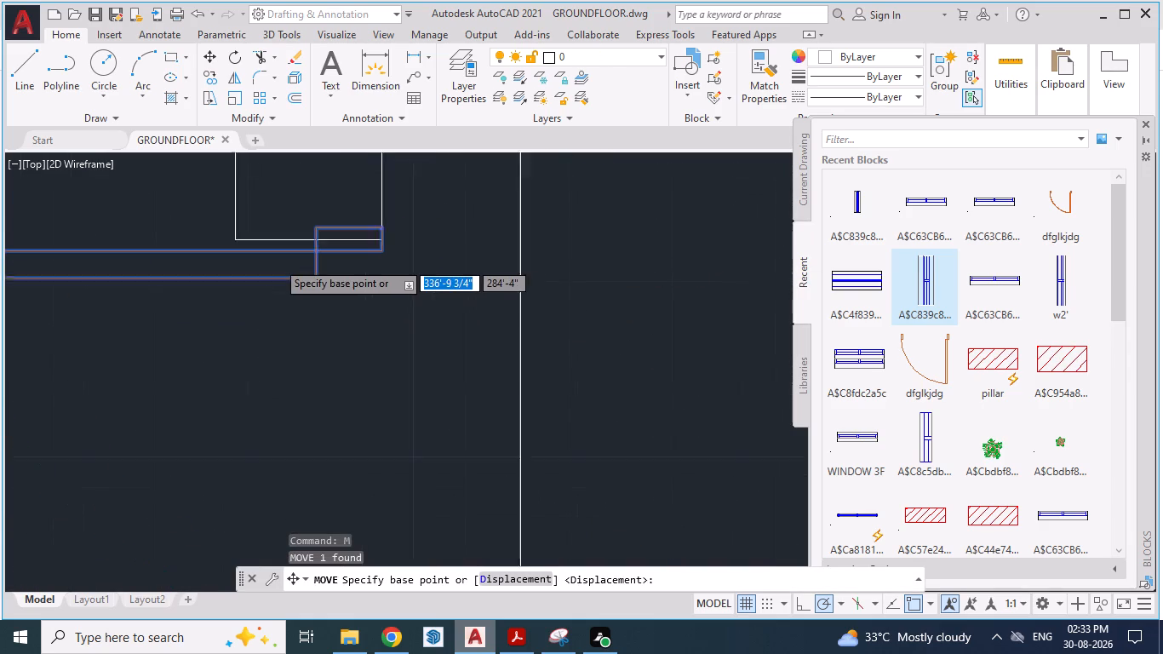
drag(541, 180, 531, 200)
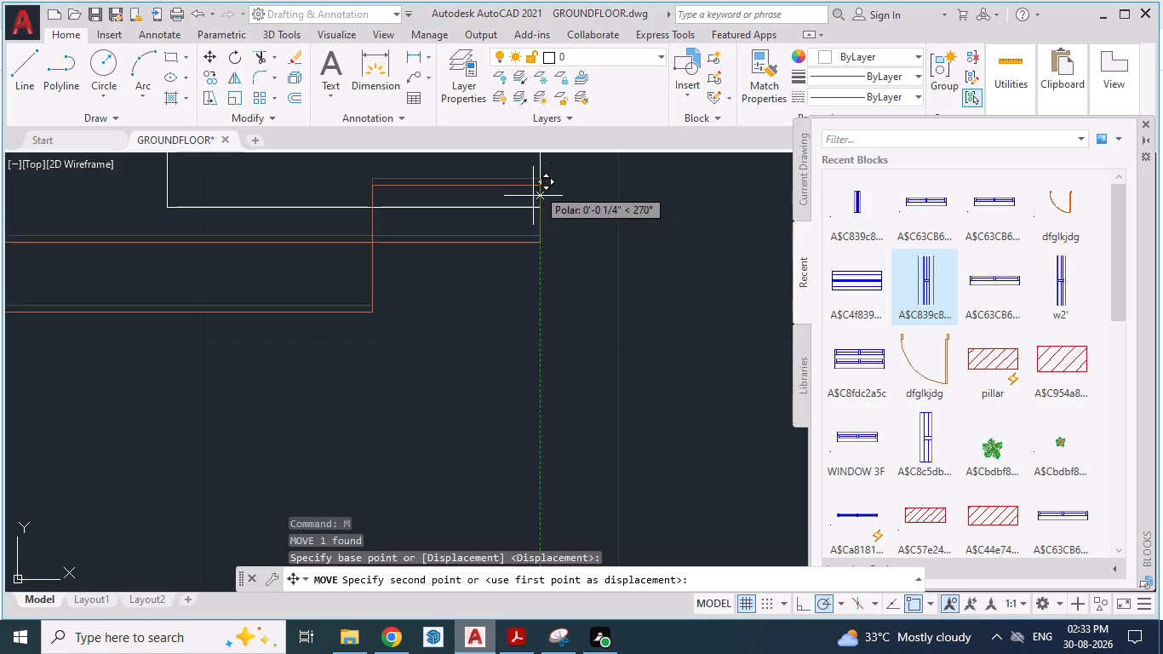
drag(531, 200, 532, 209)
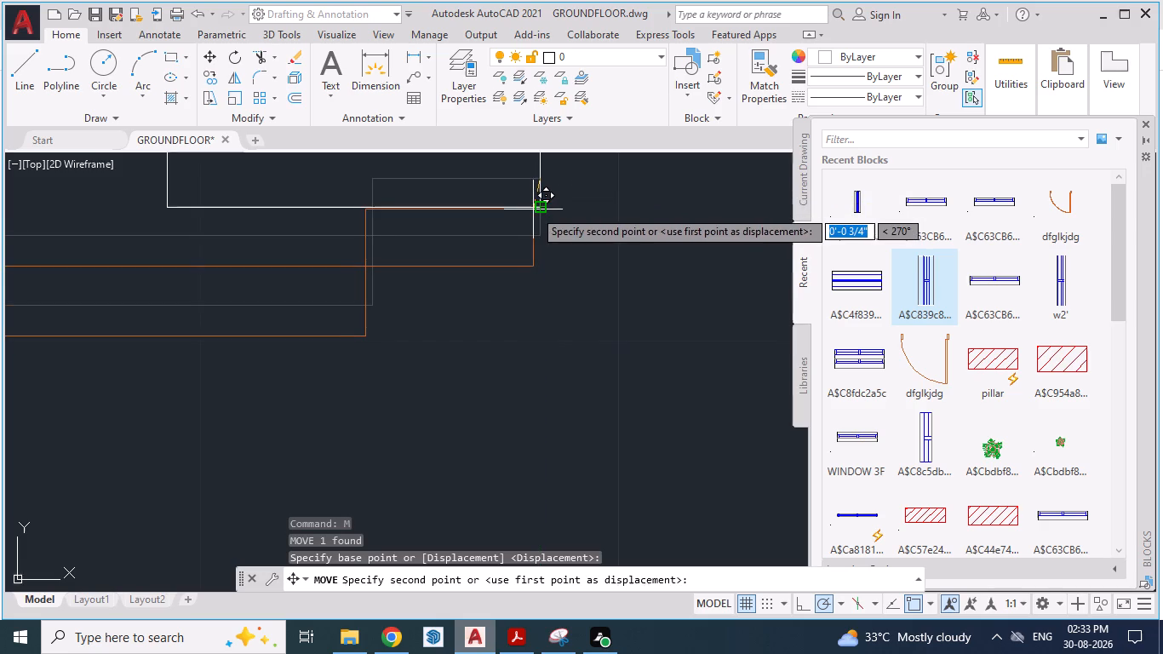
click(536, 209)
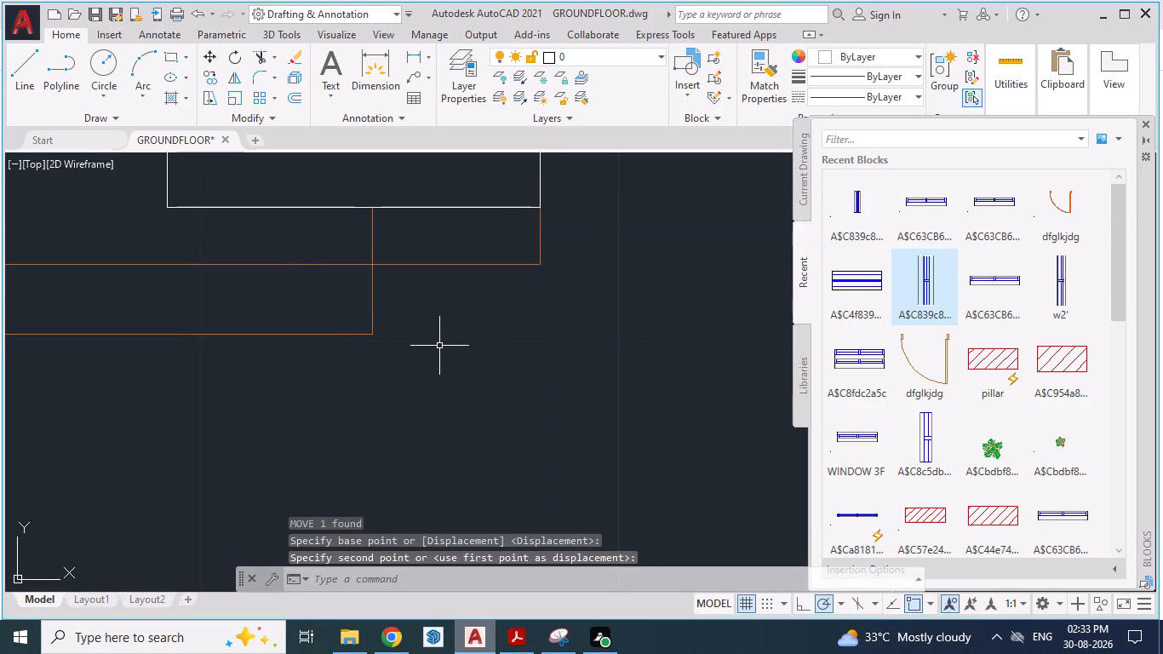
Scale the kitchen door block by reference from its upper jamb's outer corner so its lower jamb meets the lower wall end's corner.
key(Escape)
key(Escape)
text(SCS)
key(Return)
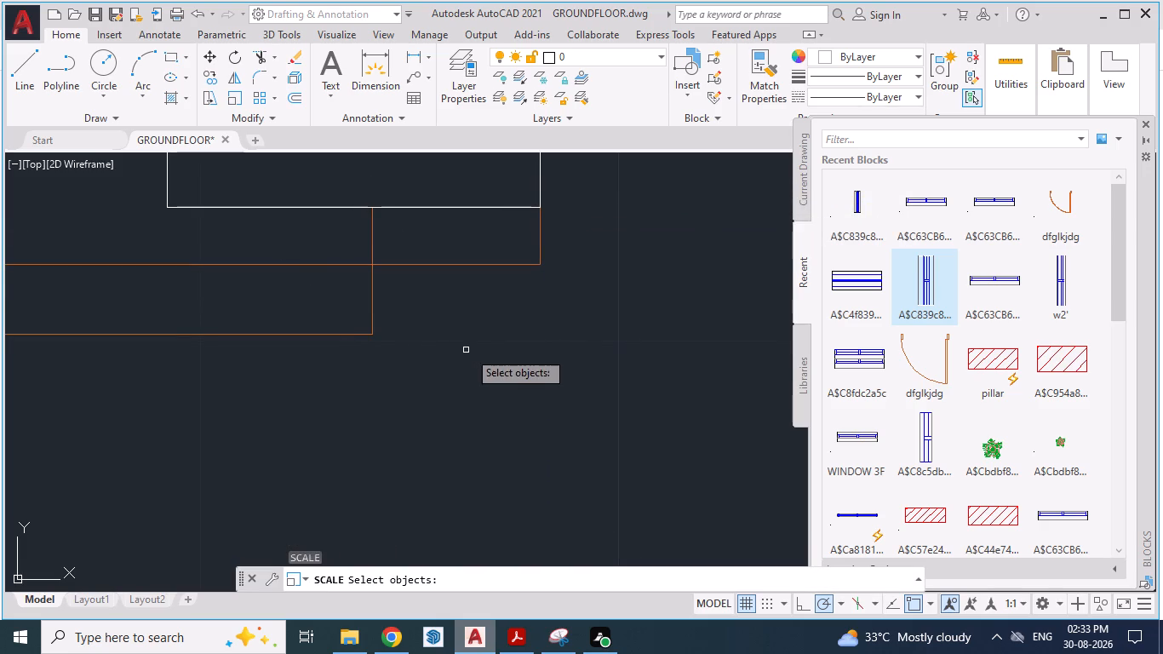
click(484, 264)
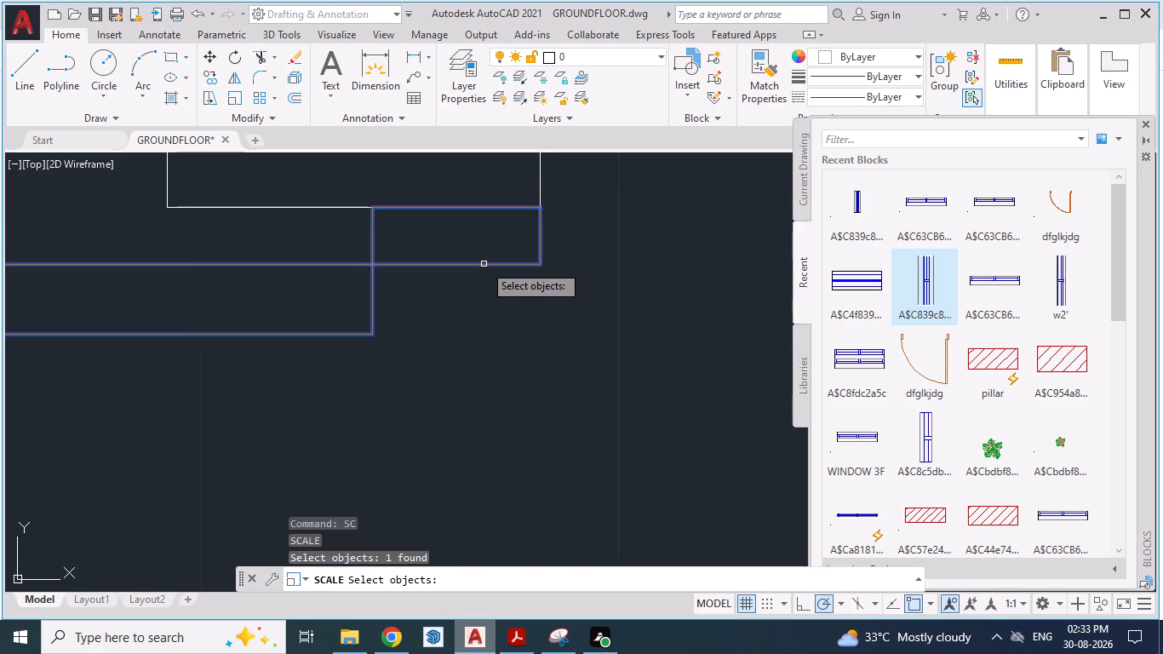
key(Return)
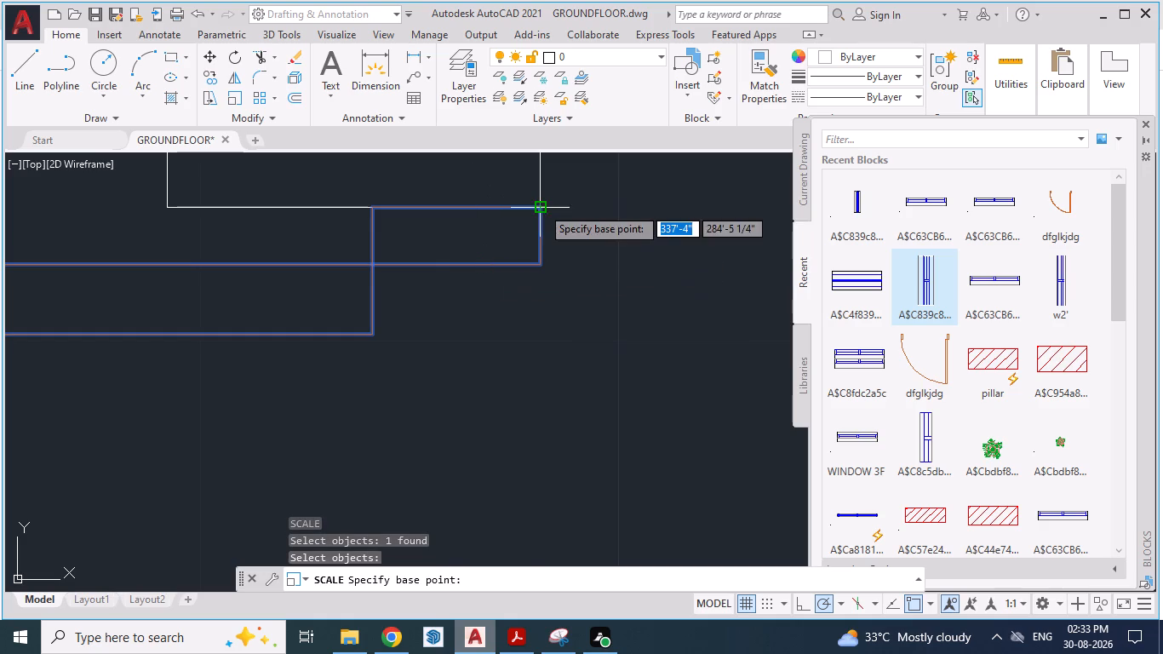
drag(541, 207, 491, 263)
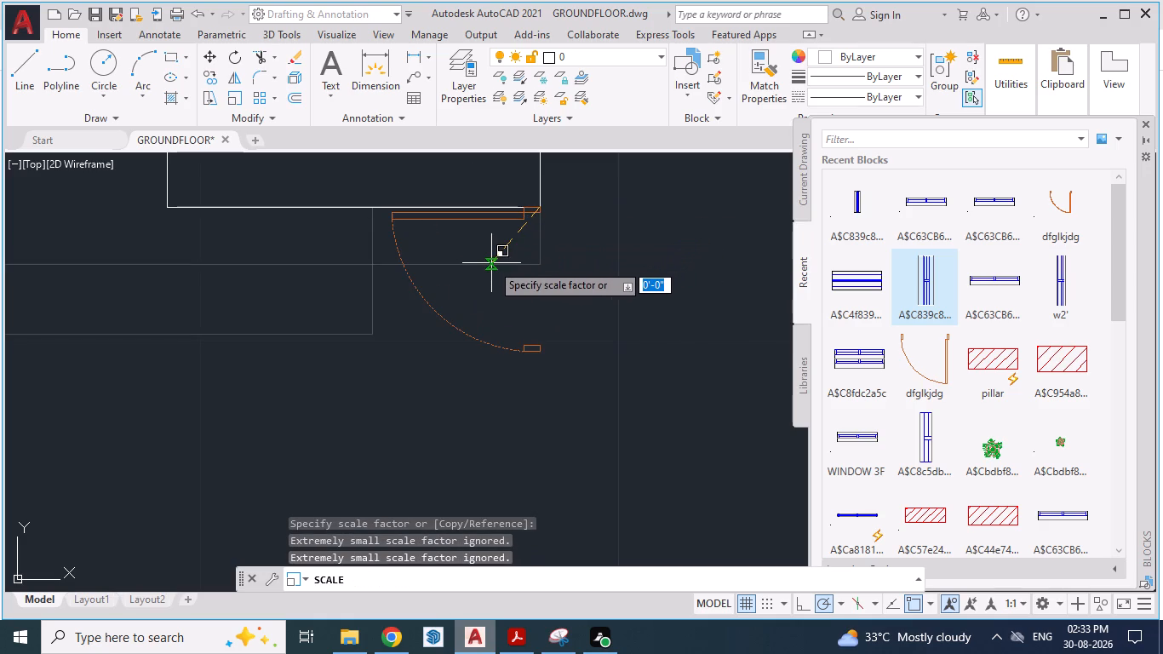
text(REF)
key(Return)
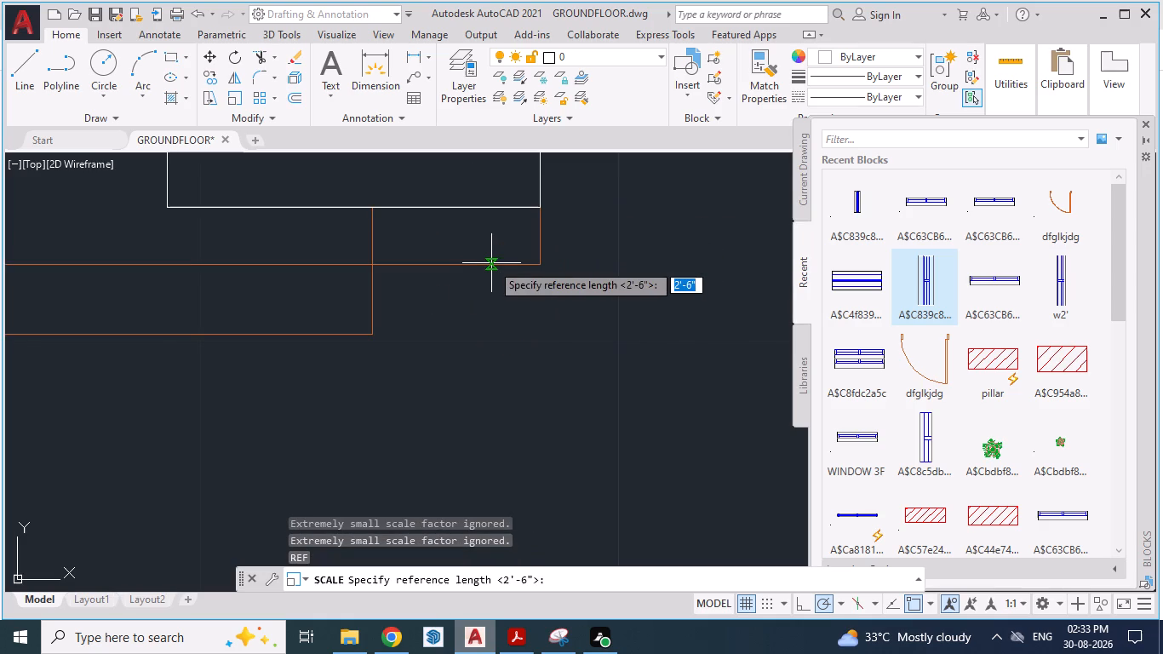
click(540, 211)
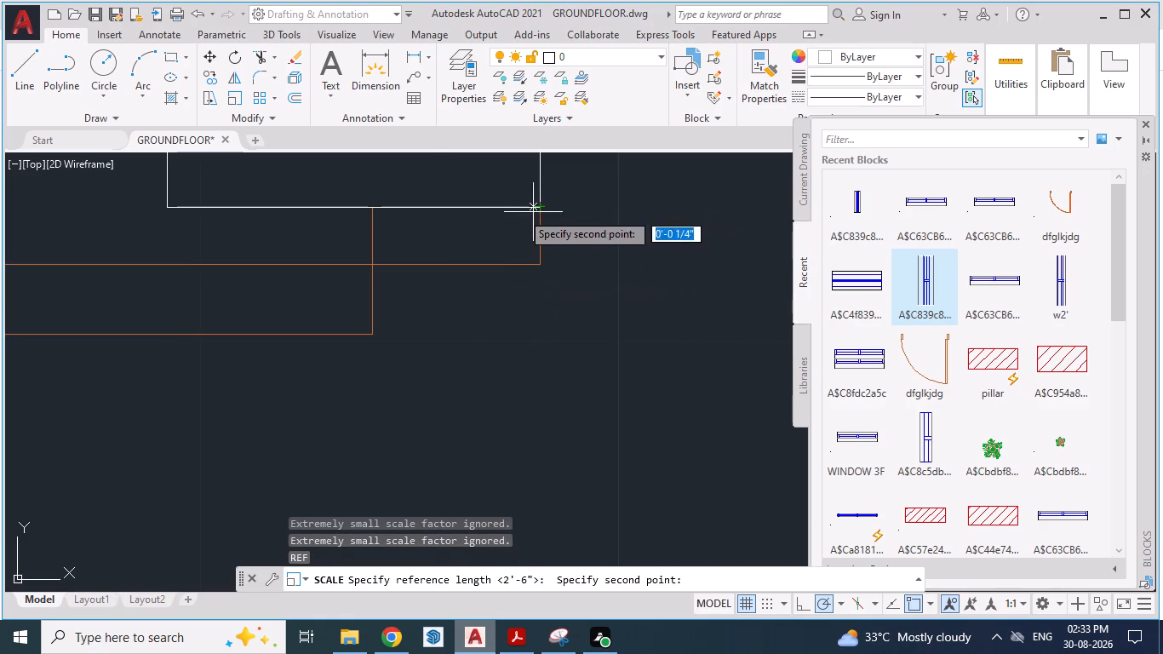
scroll(483, 221, down, 5)
scroll(478, 399, up, 3)
scroll(512, 307, up, 1)
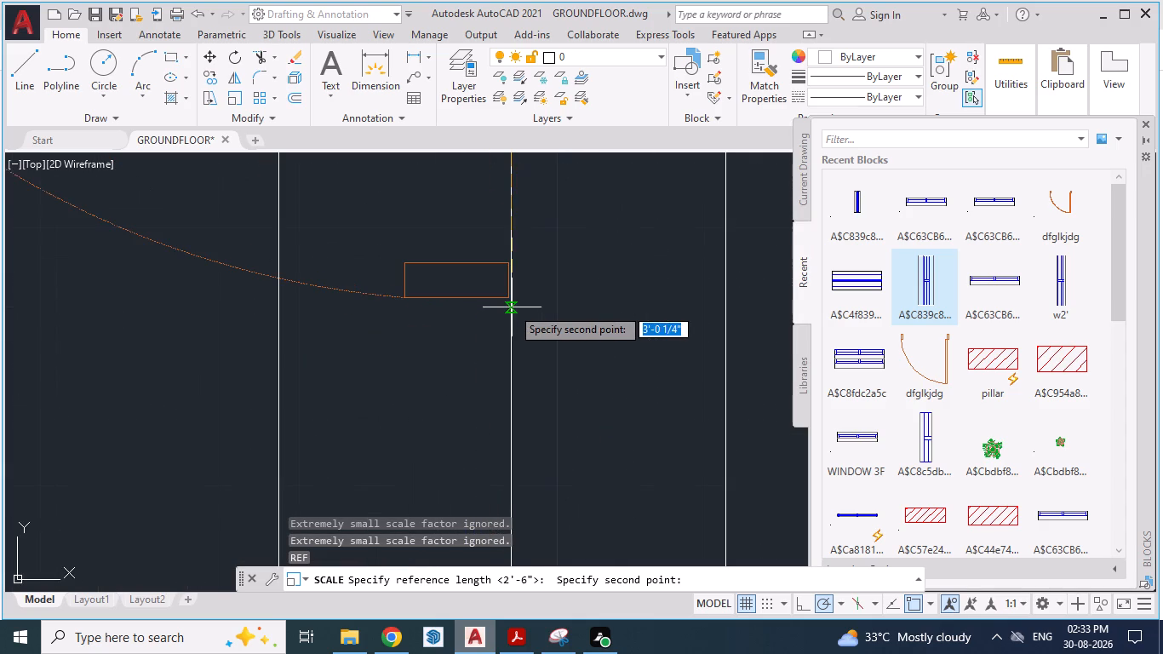
click(510, 298)
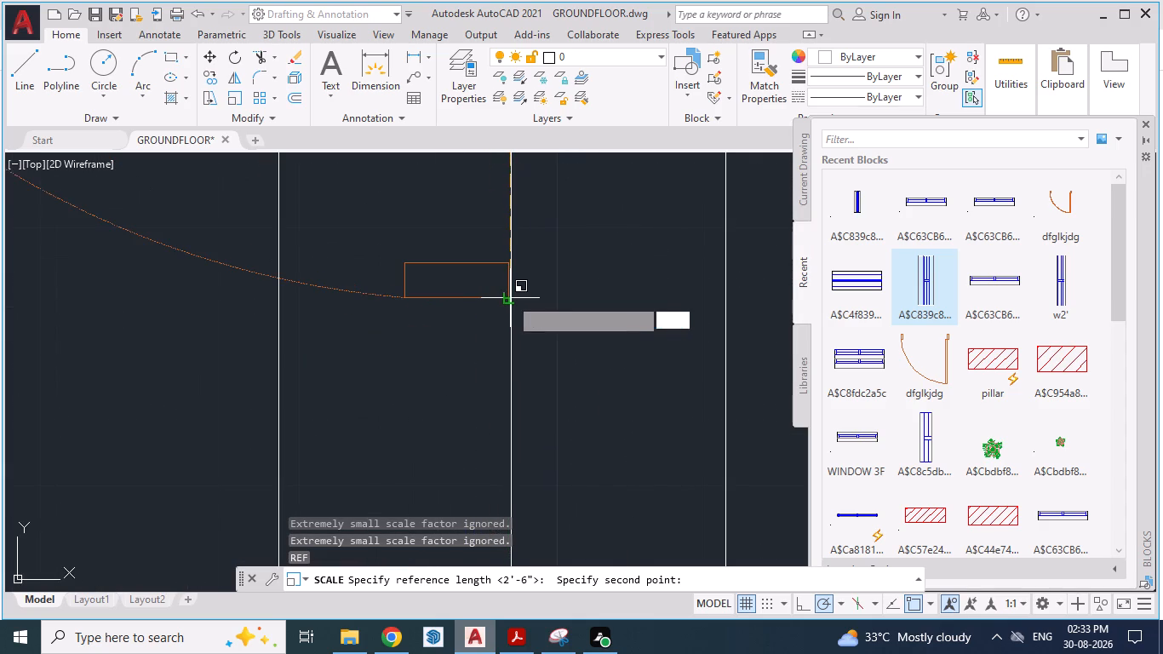
scroll(511, 286, down, 4)
scroll(508, 244, up, 2)
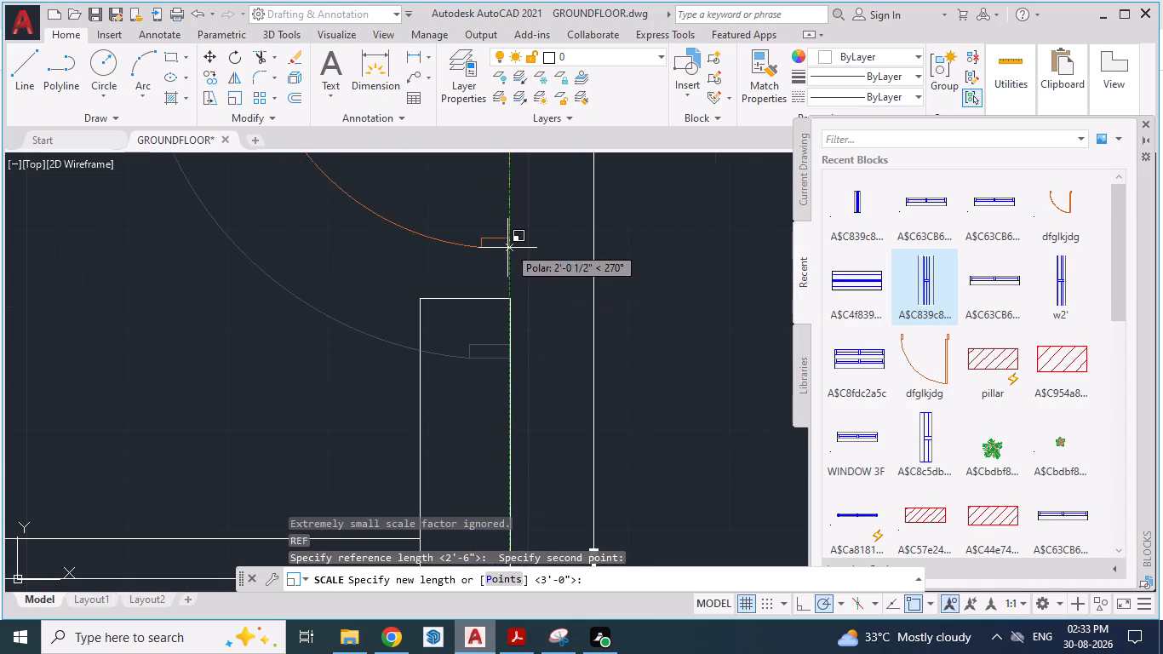
click(506, 297)
key(Escape)
scroll(544, 284, up, 2)
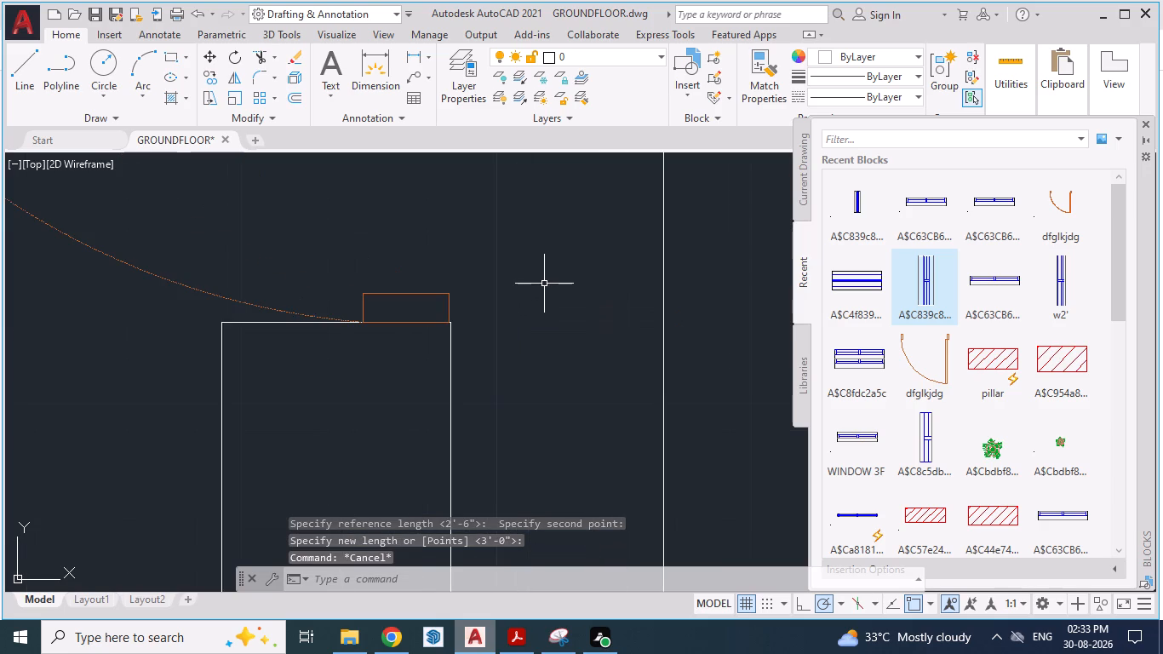
scroll(403, 324, up, 2)
scroll(478, 328, down, 4)
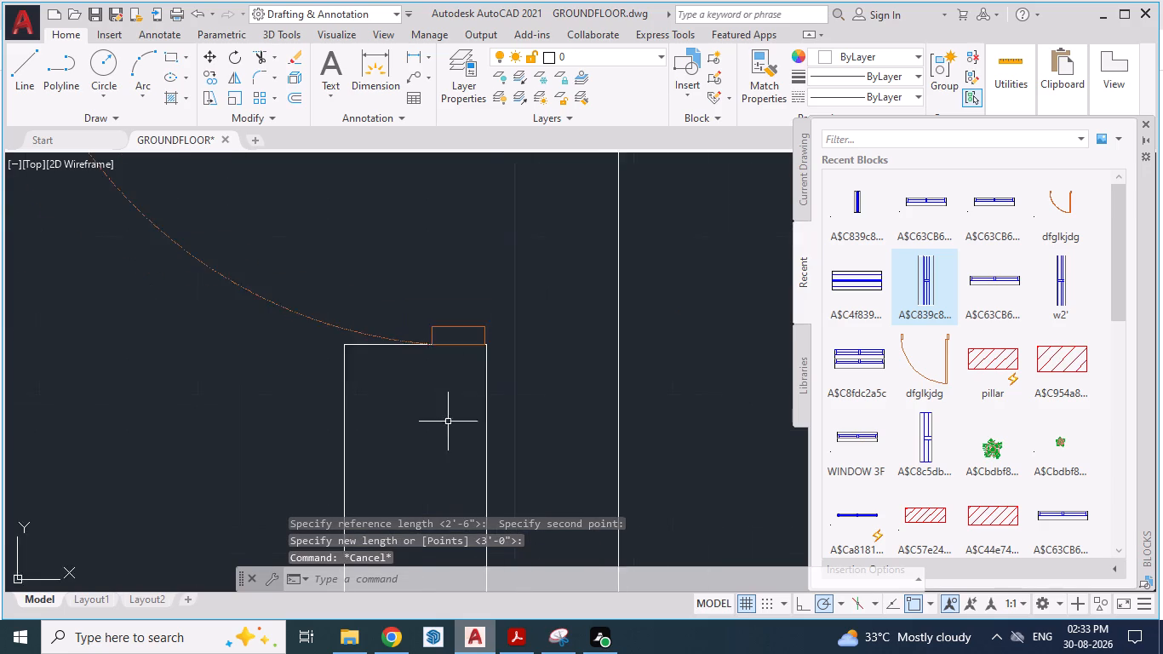
Check the reference PDF and draw the kitchen's outer back wall line from the window's outer corner to the side wall, closing the building corner.
scroll(448, 422, down, 5)
scroll(497, 369, down, 1)
key(alt+Tab)
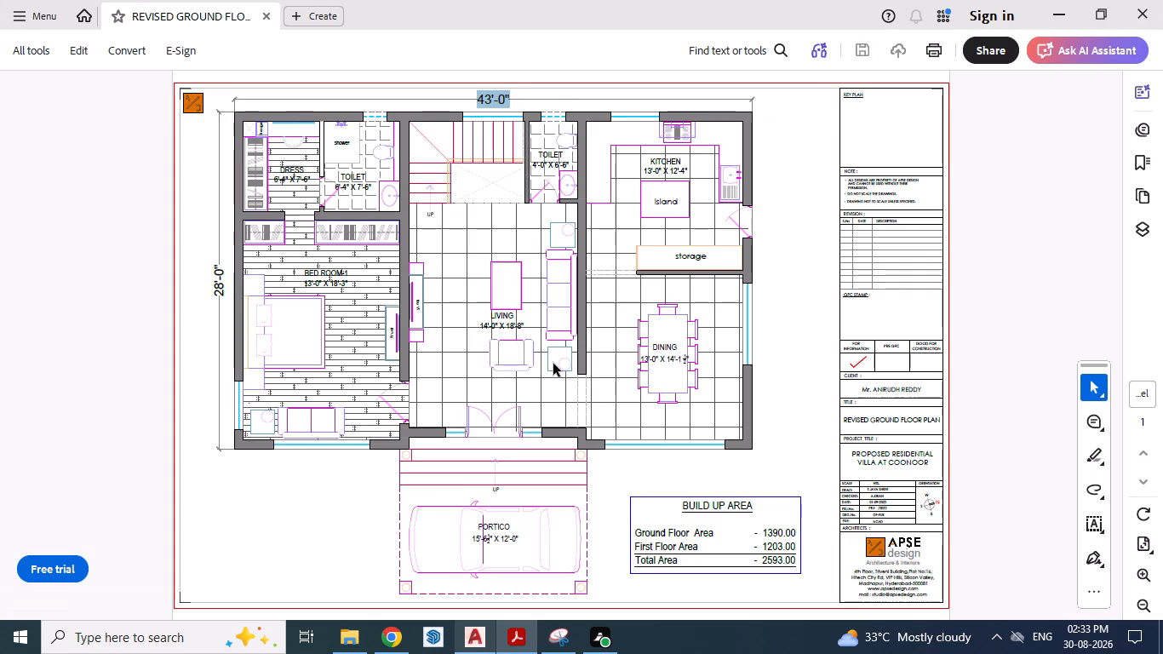
key(alt+Tab)
scroll(549, 368, down, 2)
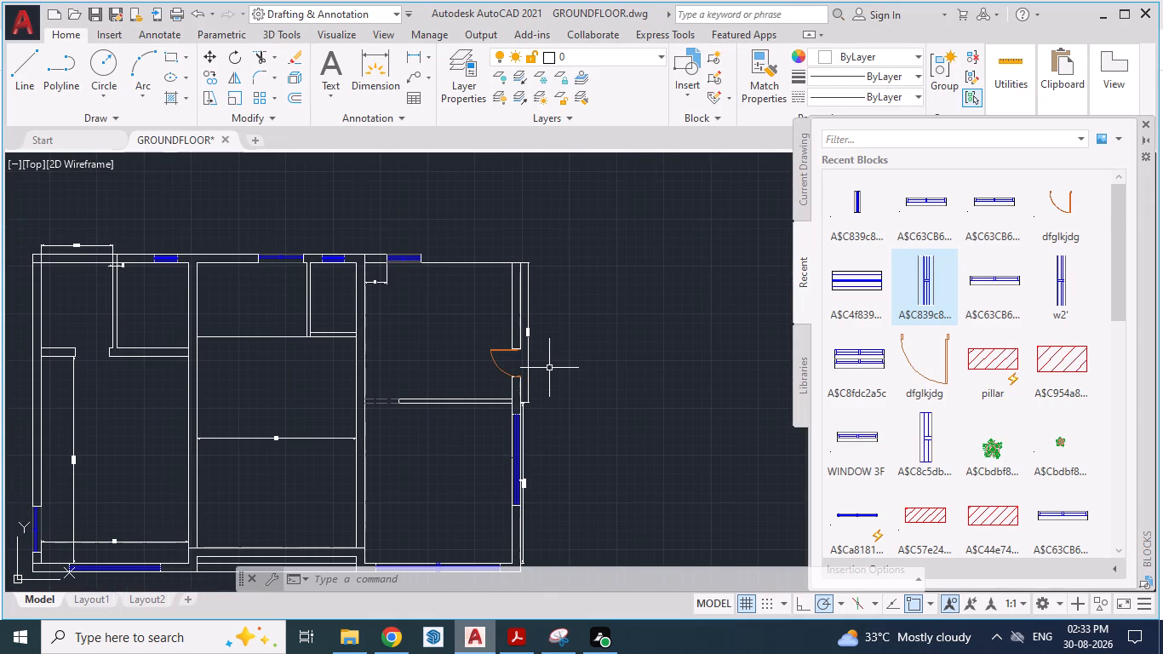
key(alt+Tab)
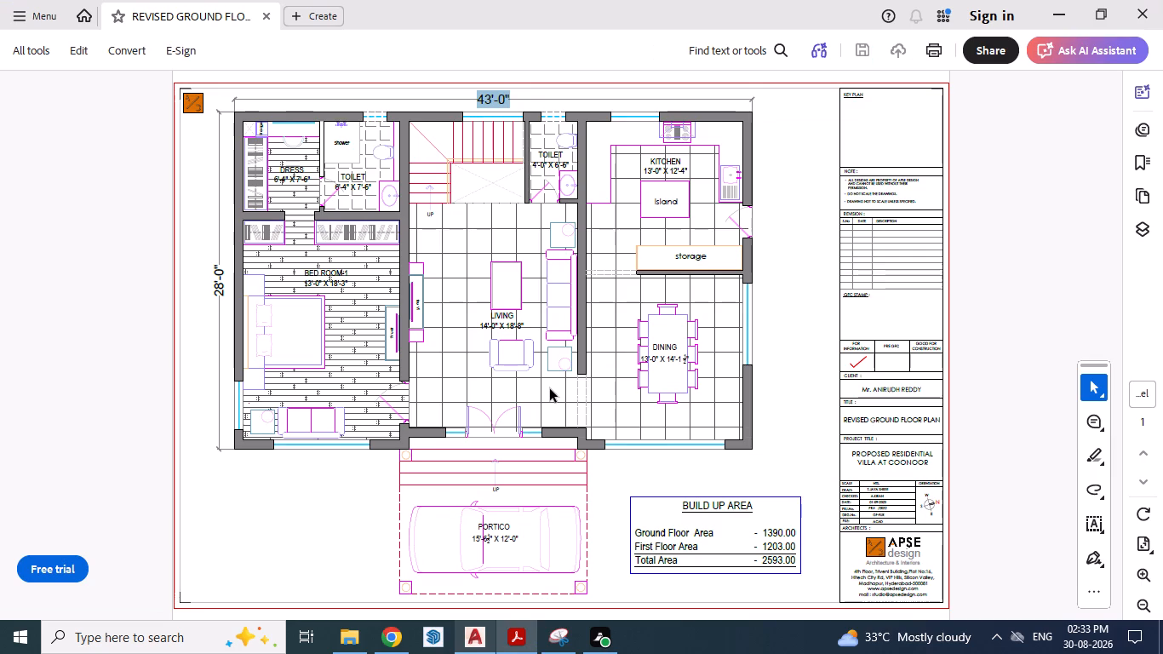
key(alt+Tab)
scroll(569, 339, down, 1)
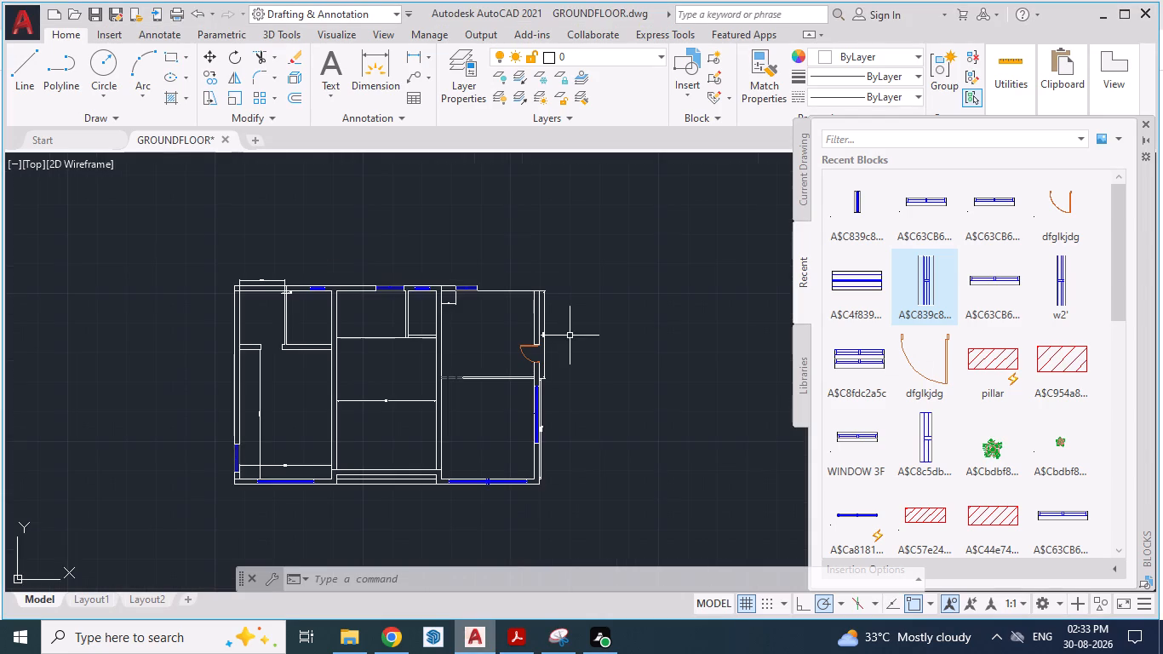
scroll(490, 278, up, 3)
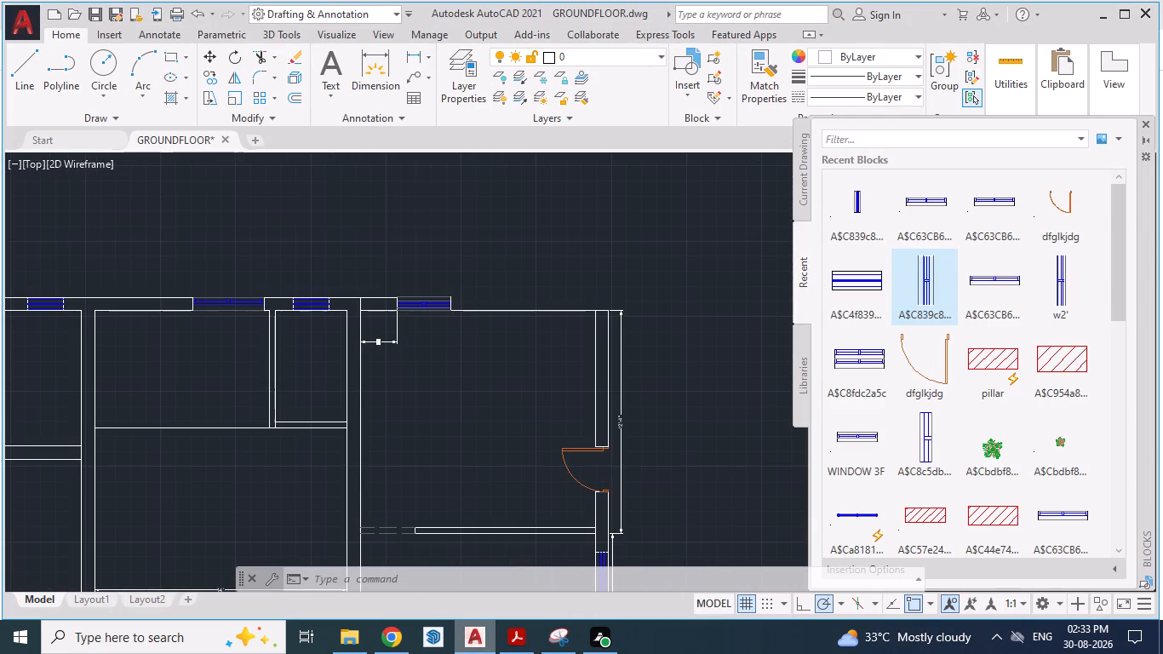
key(l)
key(Return)
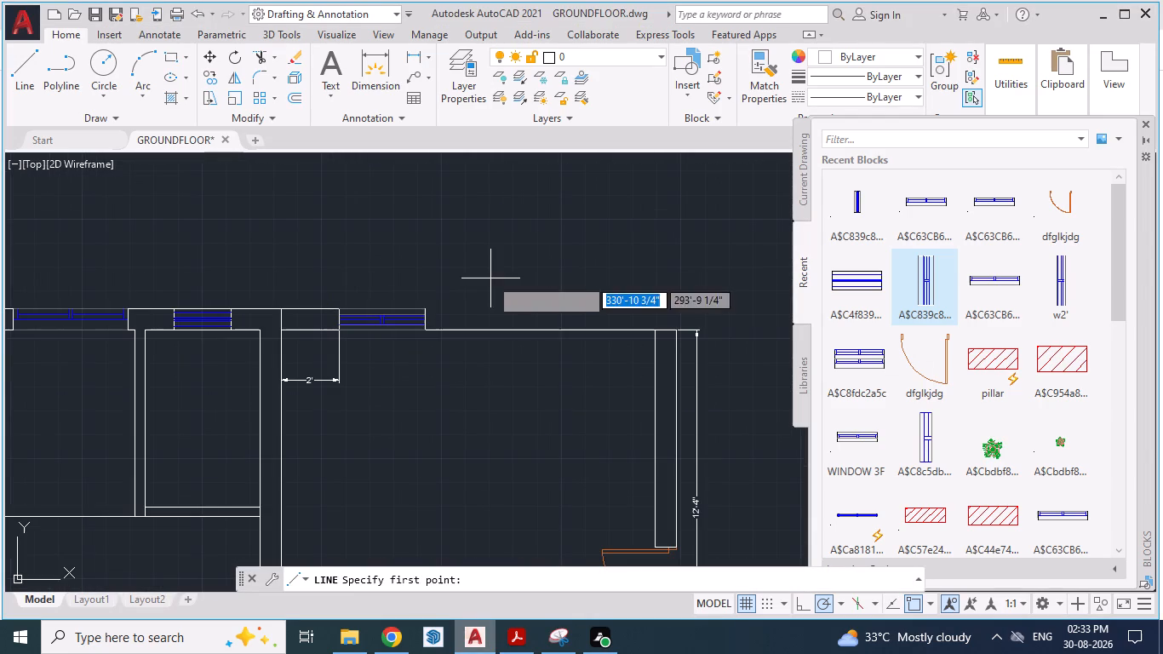
scroll(496, 329, up, 2)
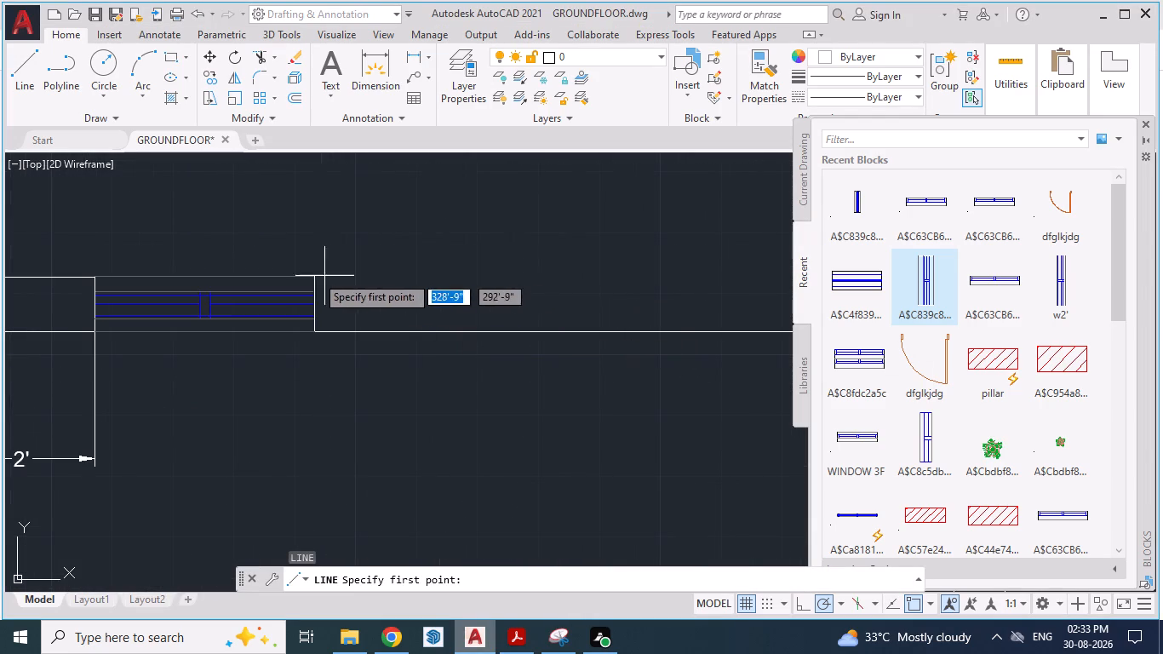
click(313, 275)
scroll(357, 282, down, 2)
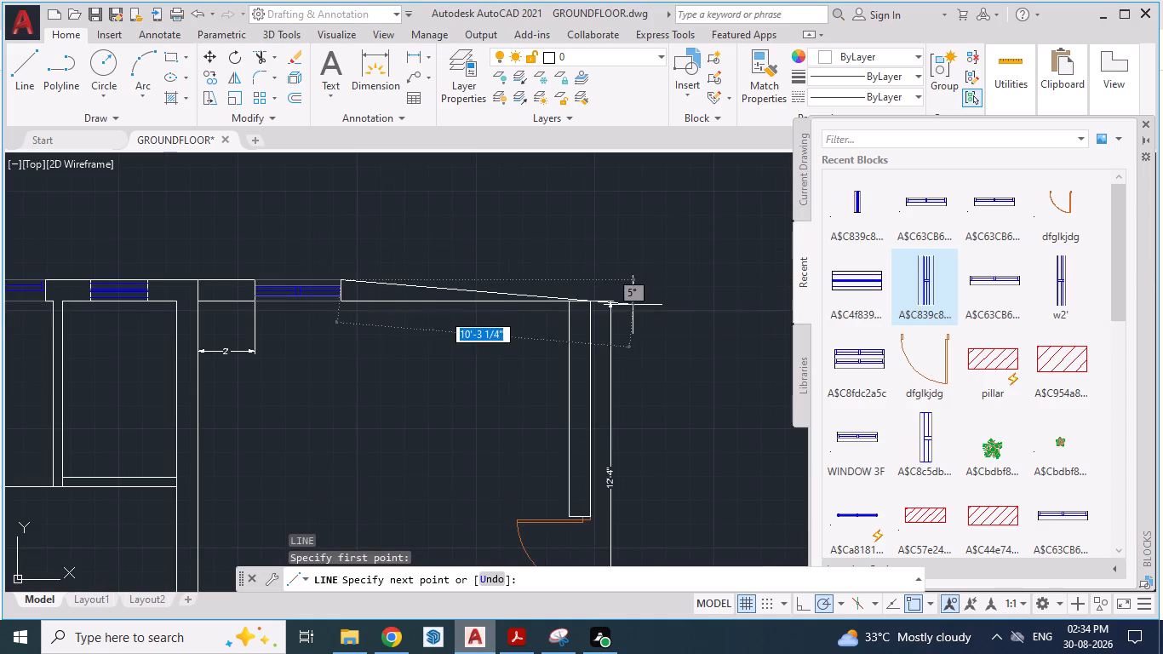
scroll(559, 277, up, 1)
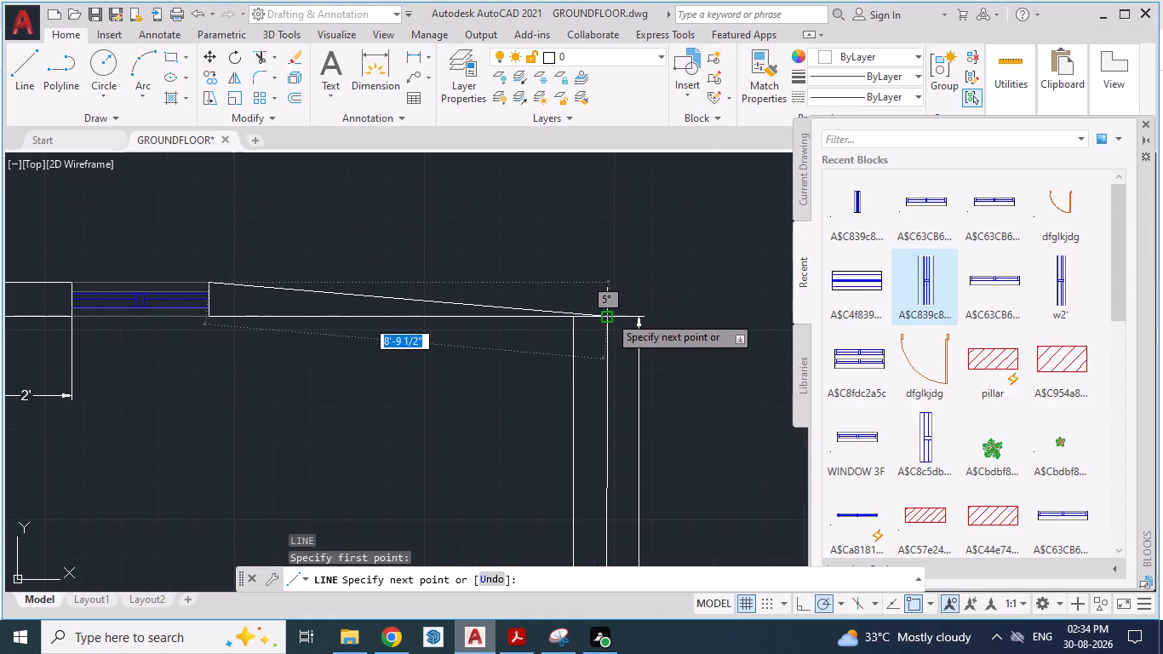
click(608, 281)
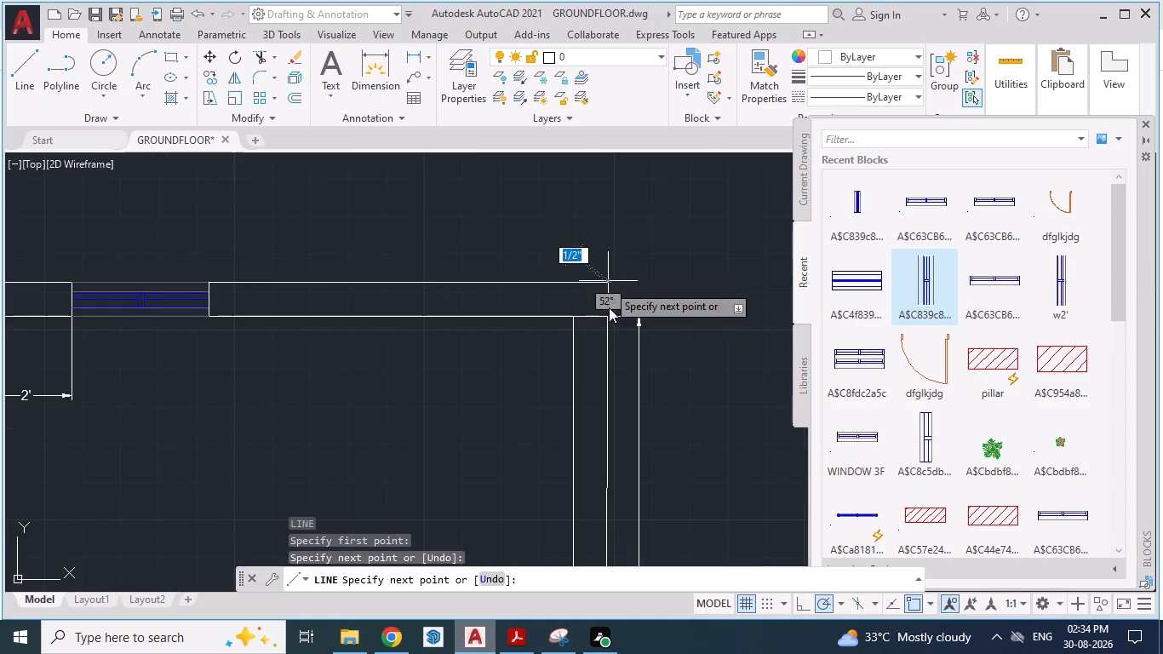
click(609, 313)
key(Return)
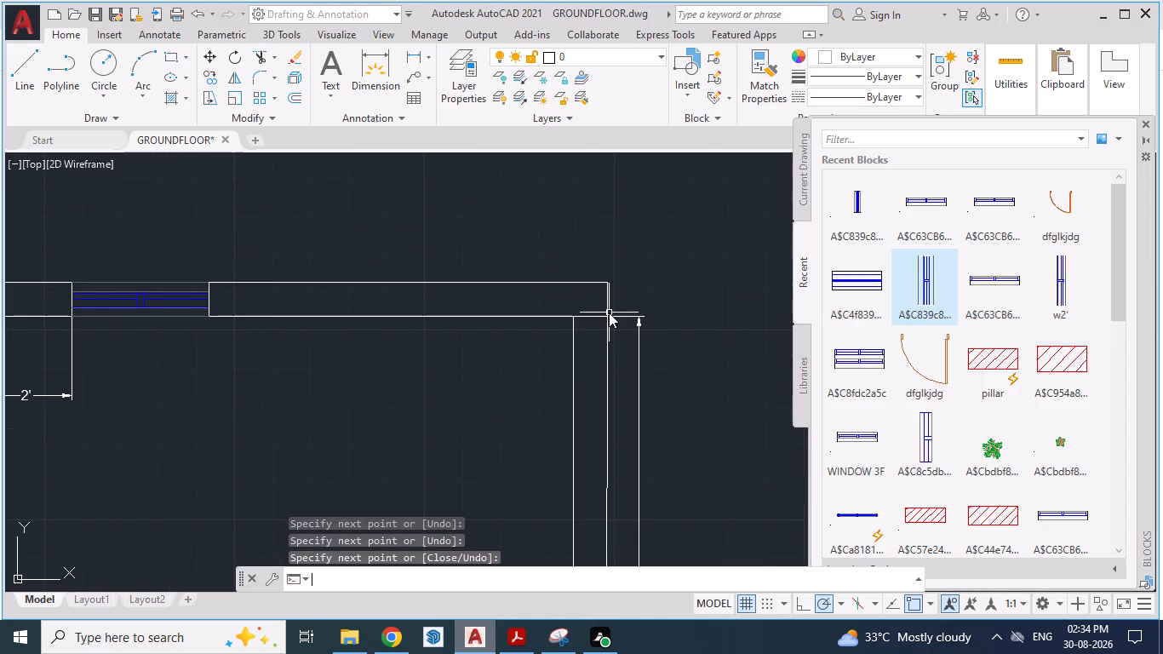
Examine the outer line of the kitchen side wall above the door for alignment.
scroll(622, 284, down, 2)
scroll(611, 404, up, 2)
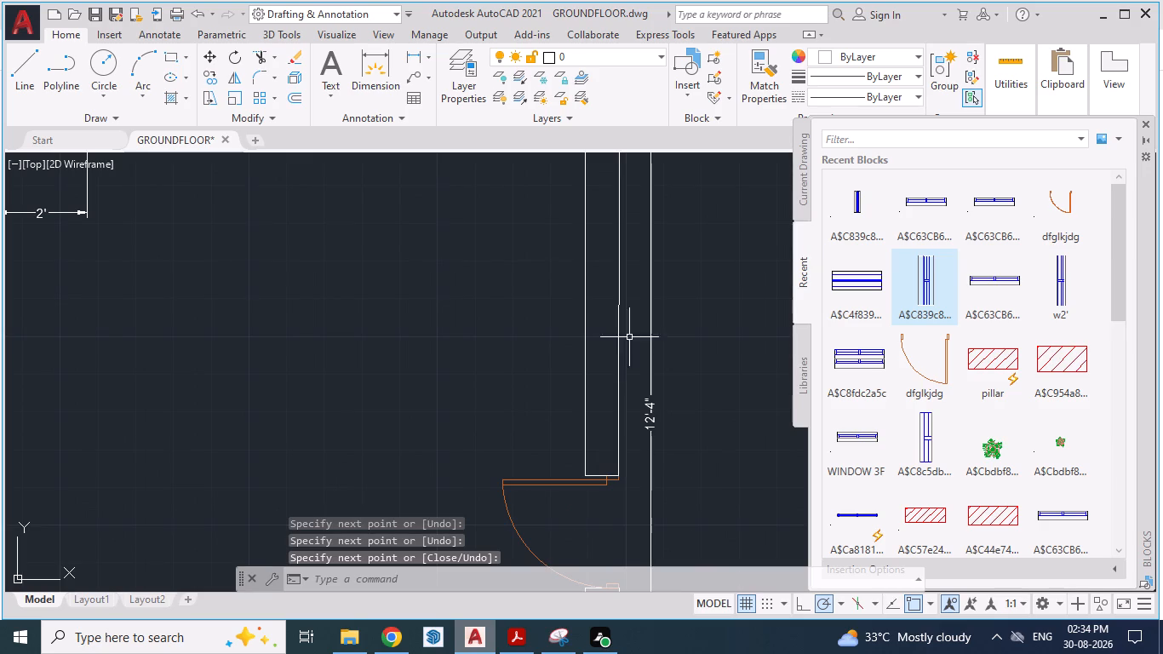
scroll(635, 308, up, 2)
click(588, 316)
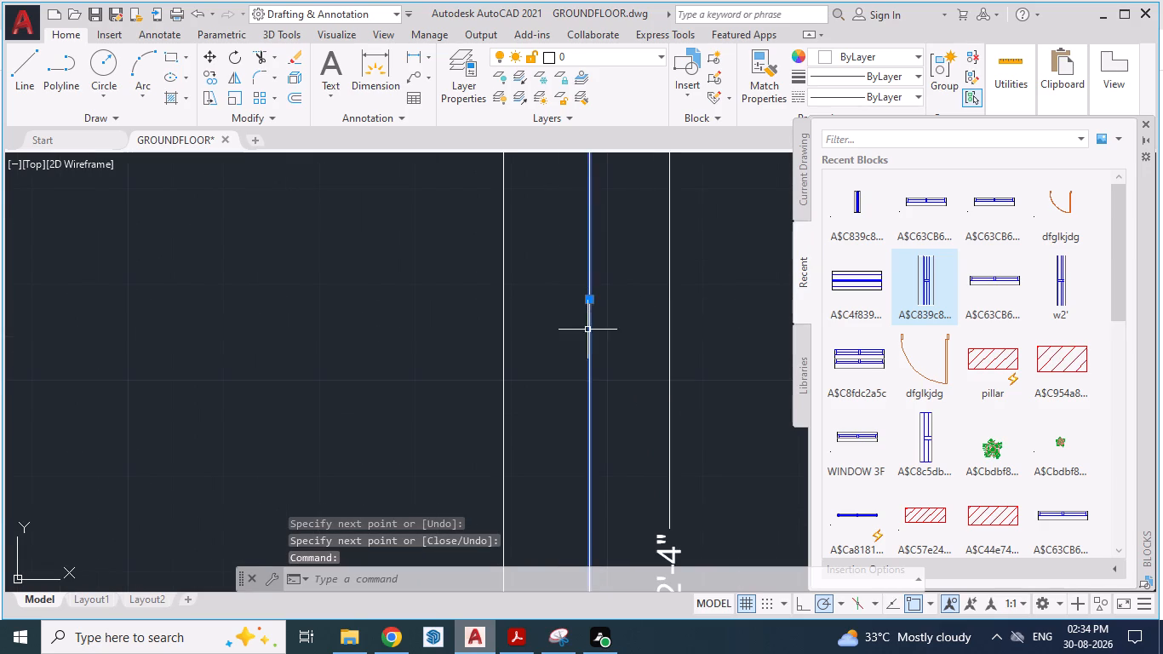
scroll(626, 431, down, 2)
key(Escape)
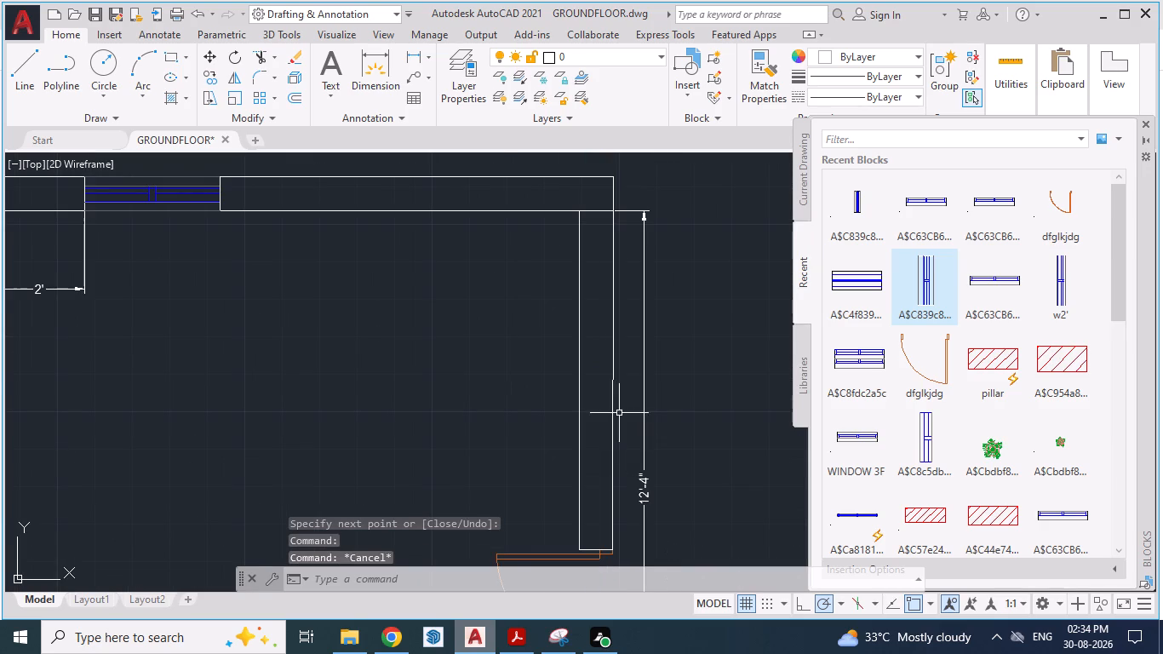
scroll(609, 368, up, 6)
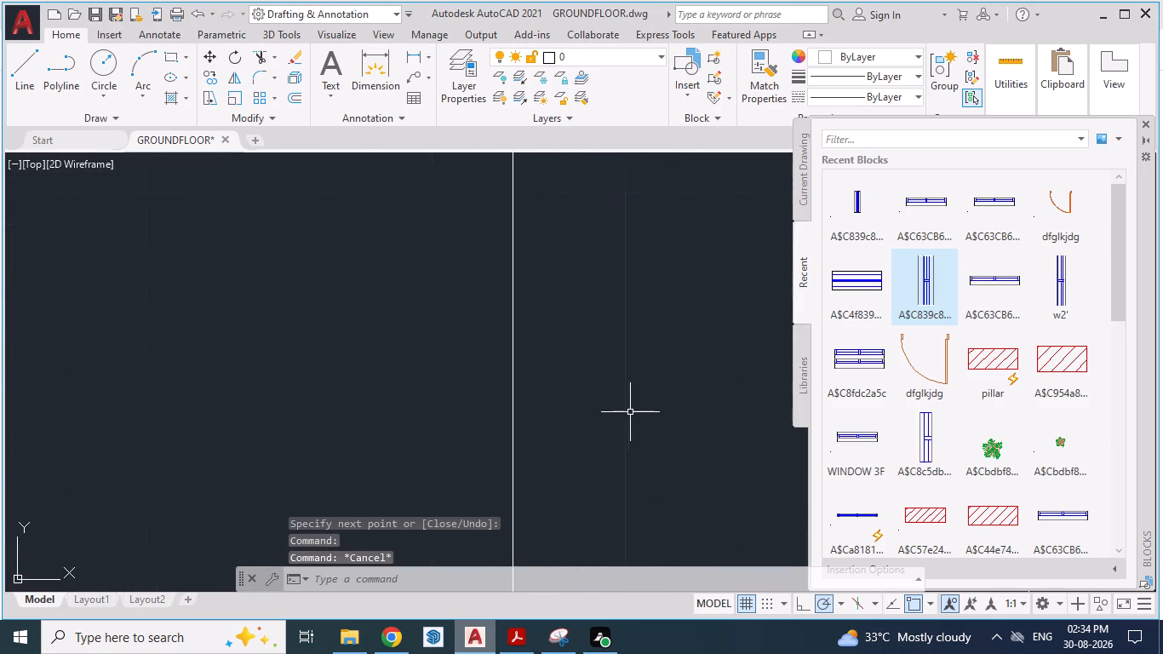
scroll(631, 399, down, 16)
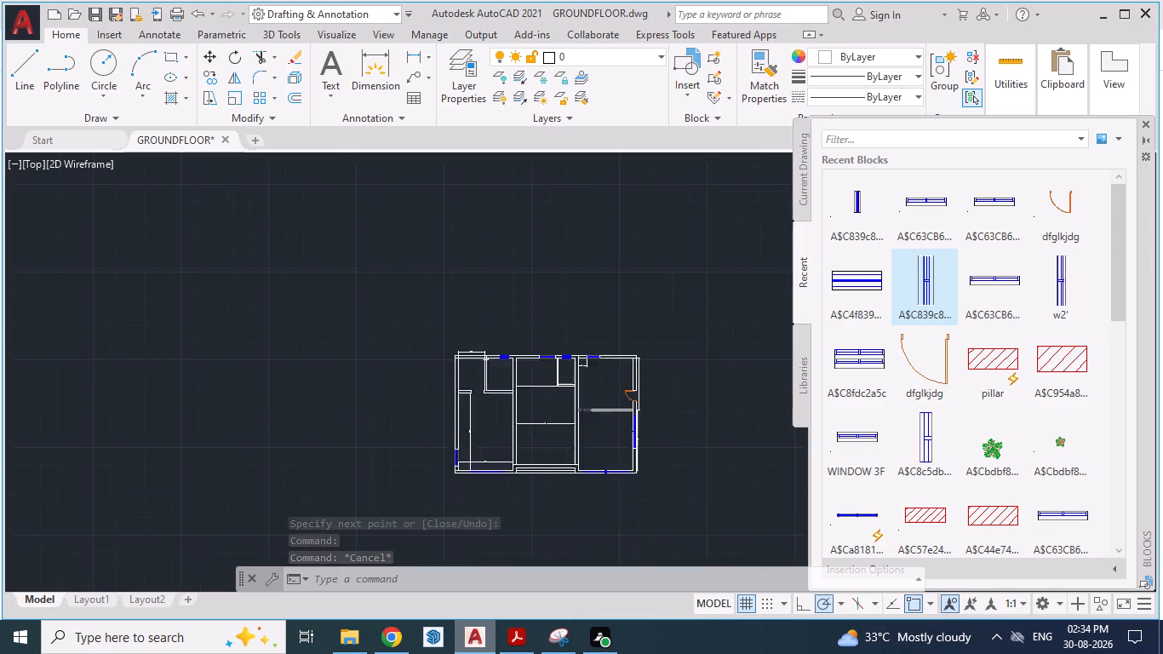
Compare the drafted ground floor plan with the reference PDF for the remaining doors and openings.
scroll(580, 449, up, 2)
scroll(568, 251, up, 1)
scroll(394, 314, down, 2)
scroll(491, 352, up, 2)
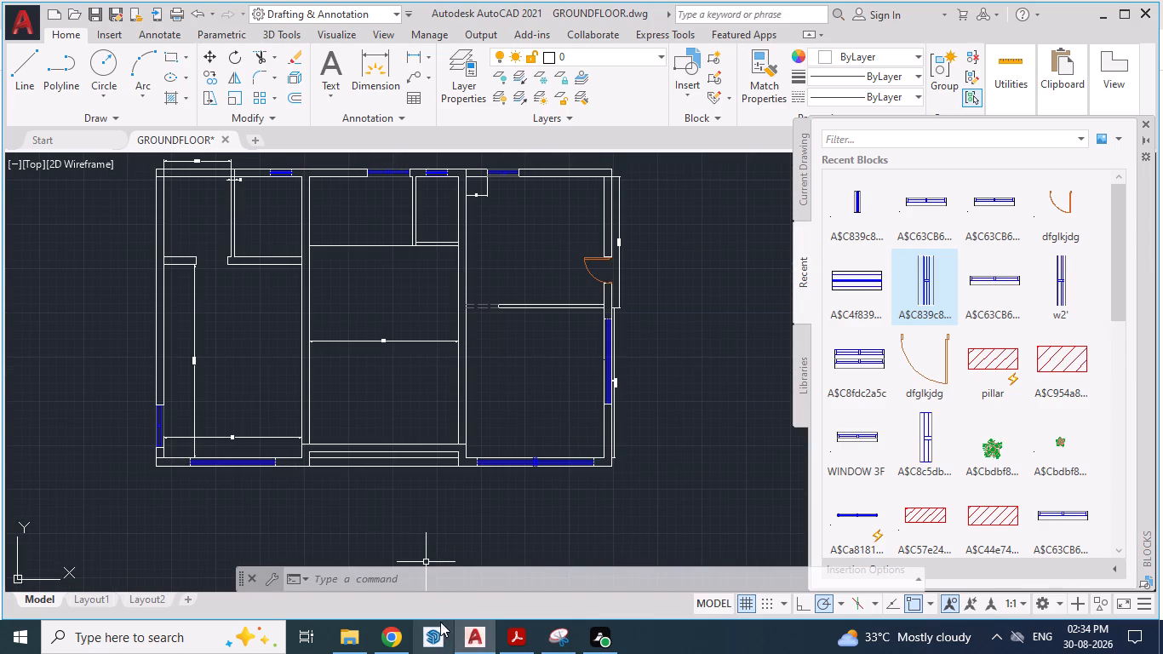
click(480, 628)
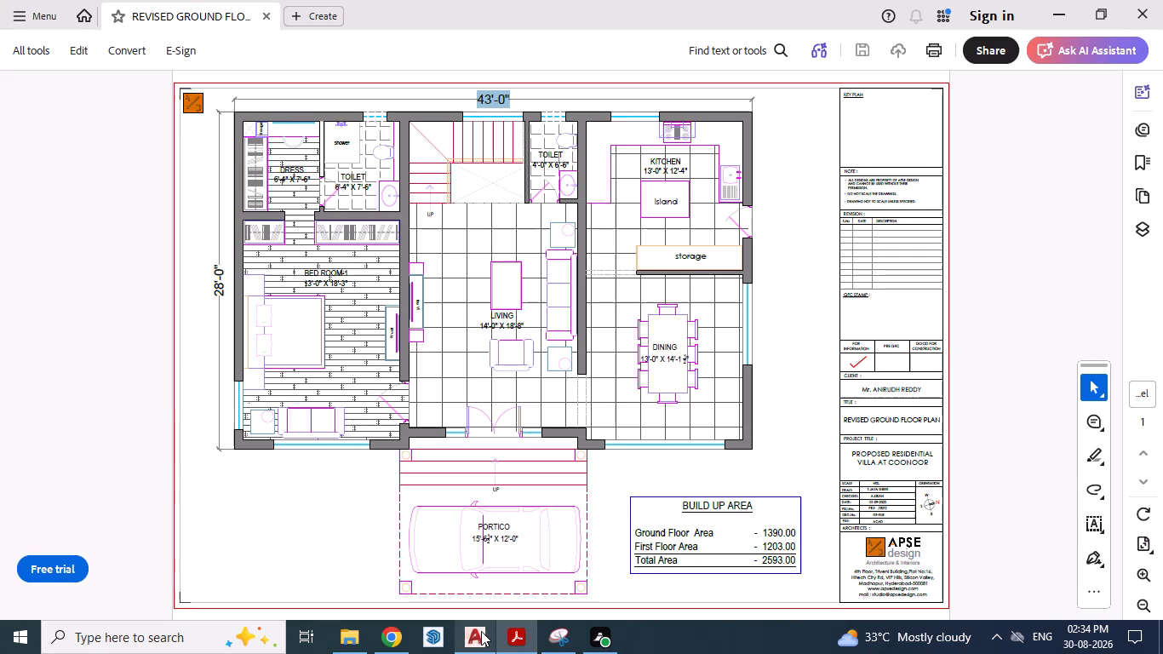
click(481, 631)
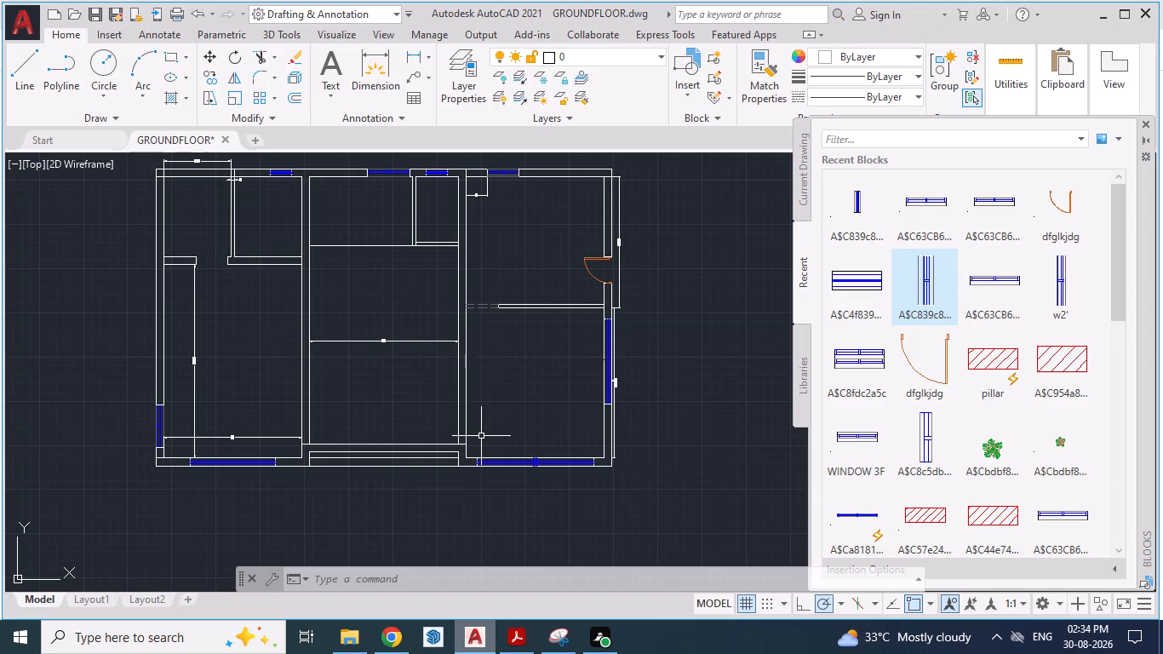
scroll(494, 466, down, 2)
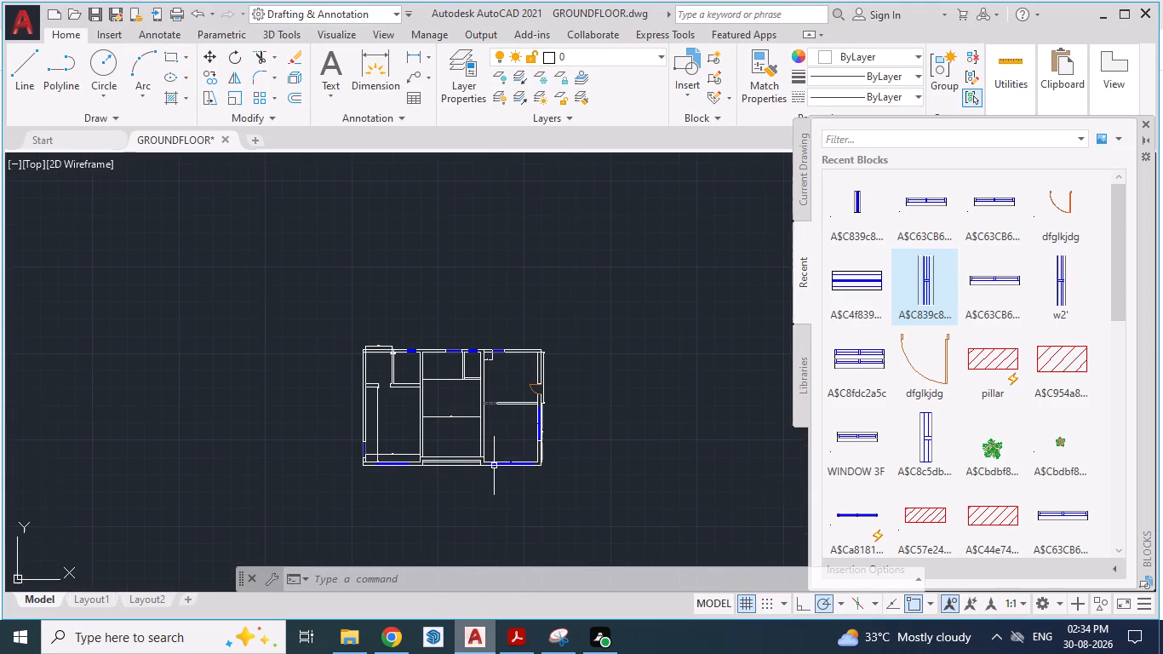
scroll(507, 404, up, 1)
key(alt+Tab)
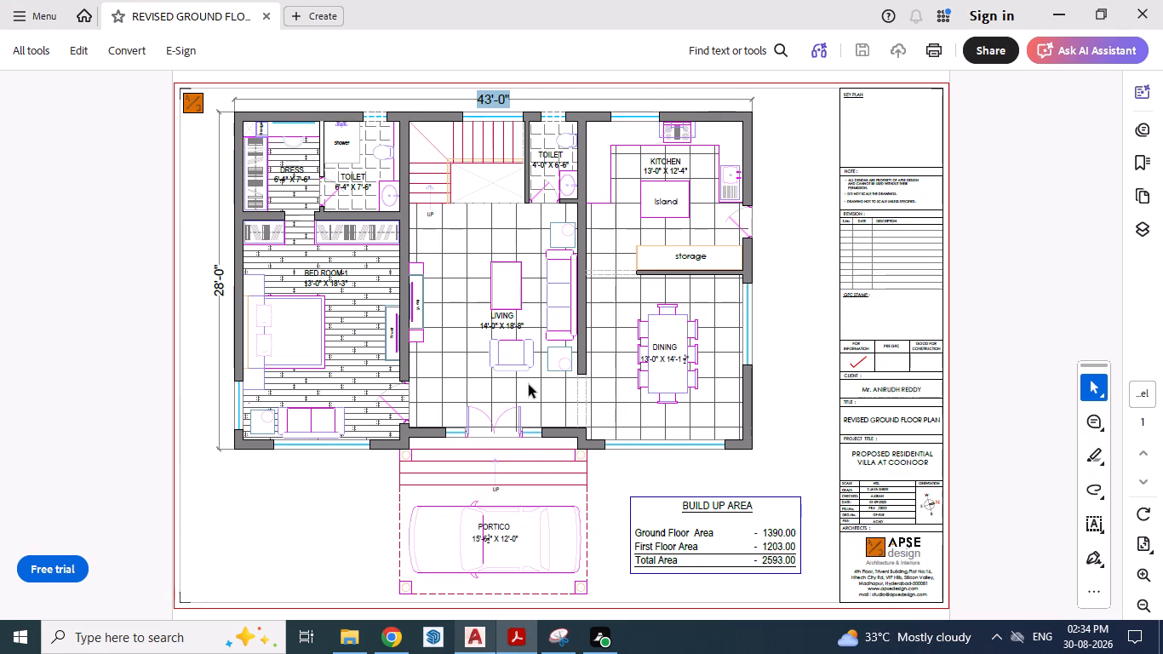
key(alt+Tab)
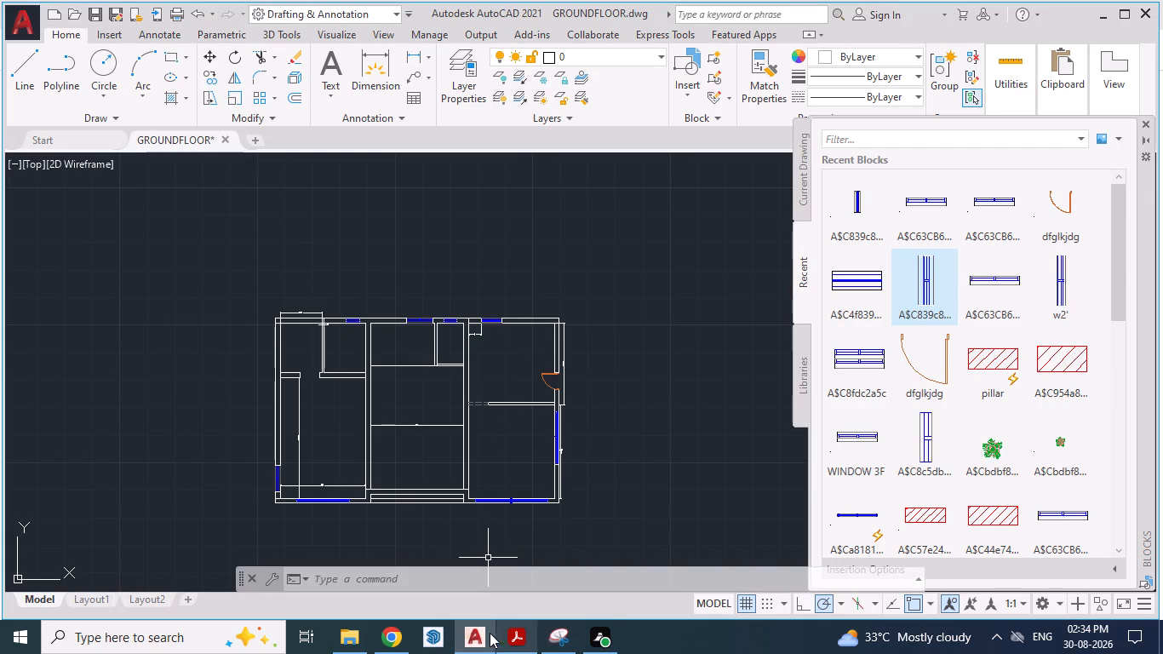
click(481, 634)
key(alt+Tab)
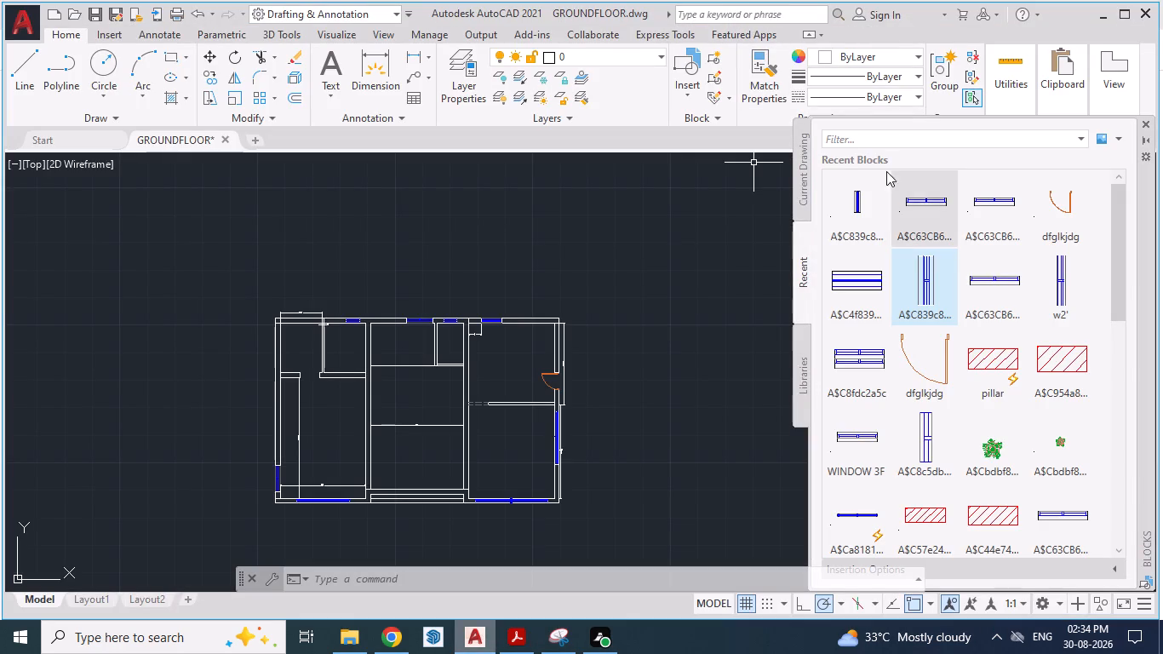
Insert the BED block with the patterned rug from the recent blocks into the bedroom of the ground floor plan.
click(810, 164)
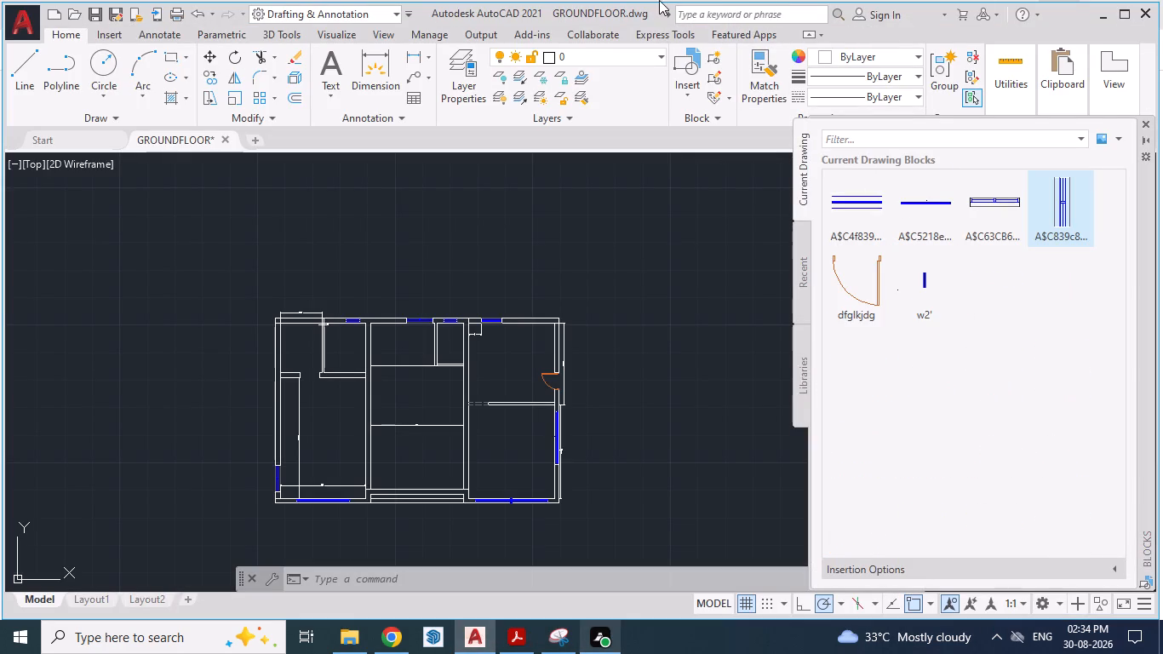
click(806, 269)
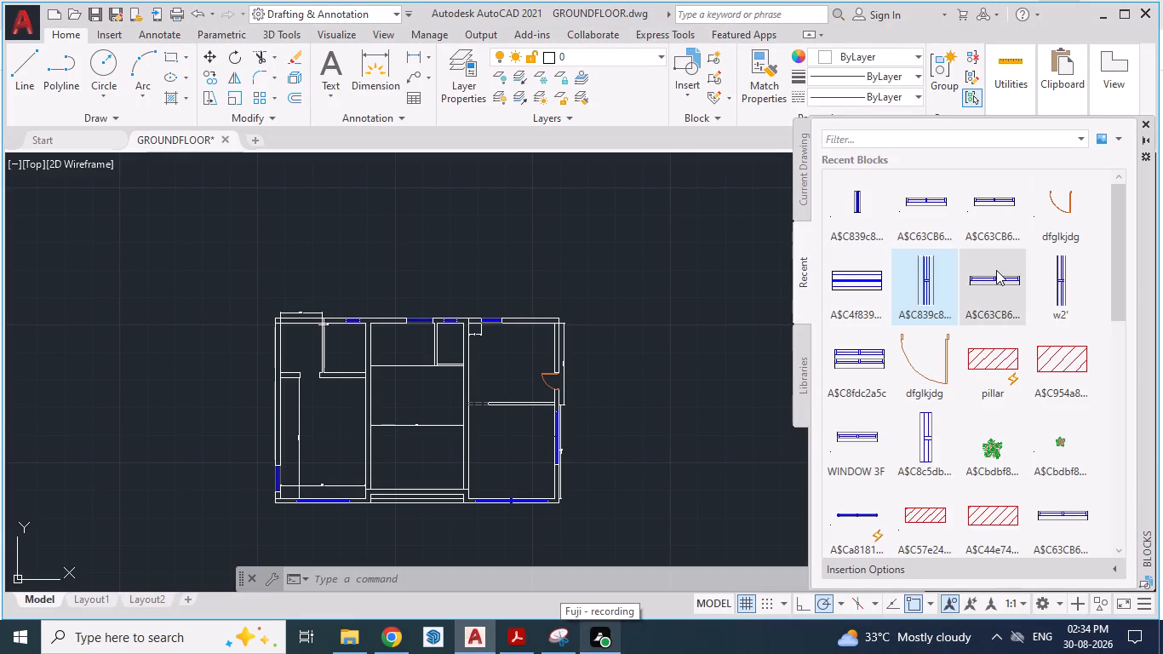
scroll(996, 270, down, 10)
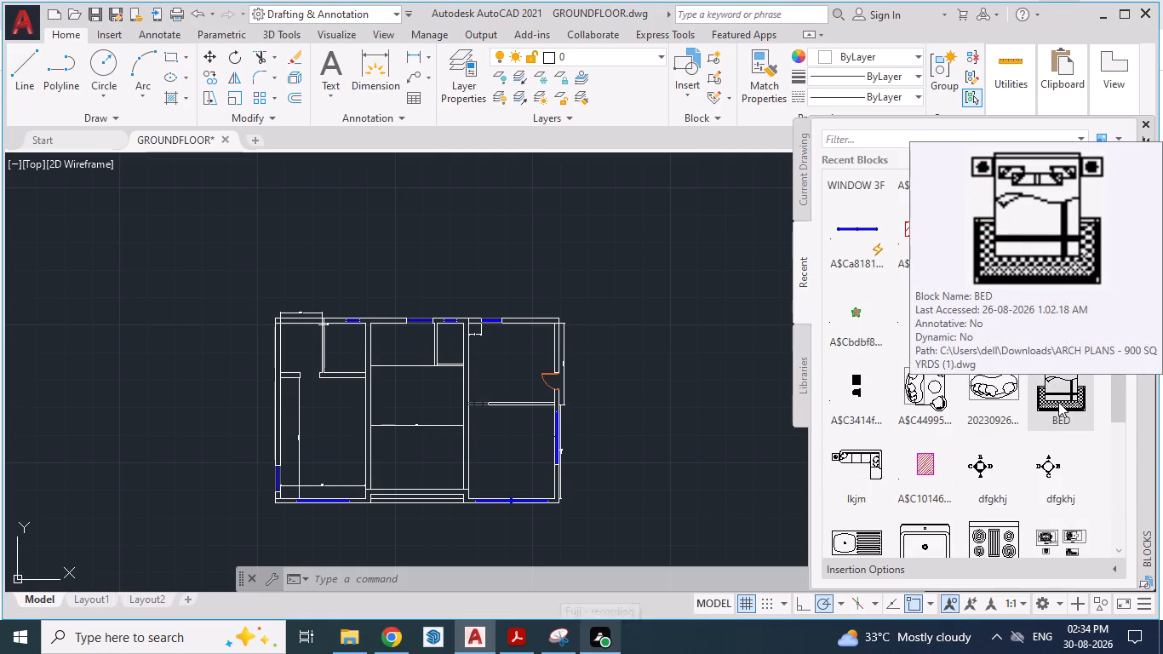
drag(1058, 402, 412, 391)
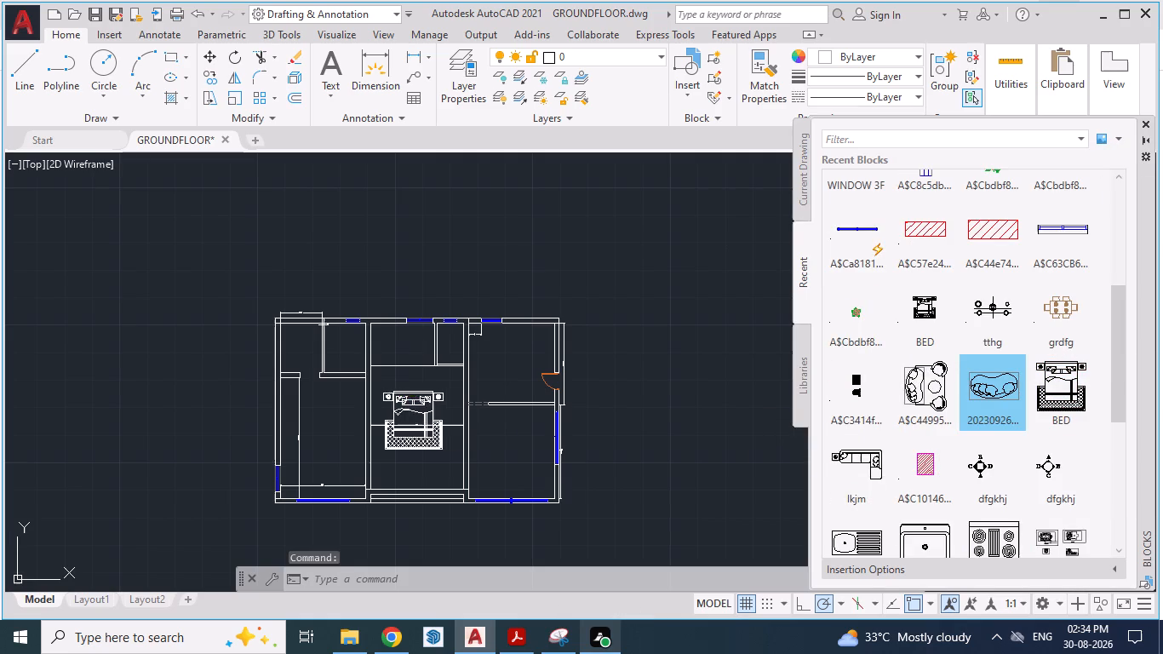
drag(412, 391, 321, 410)
click(321, 410)
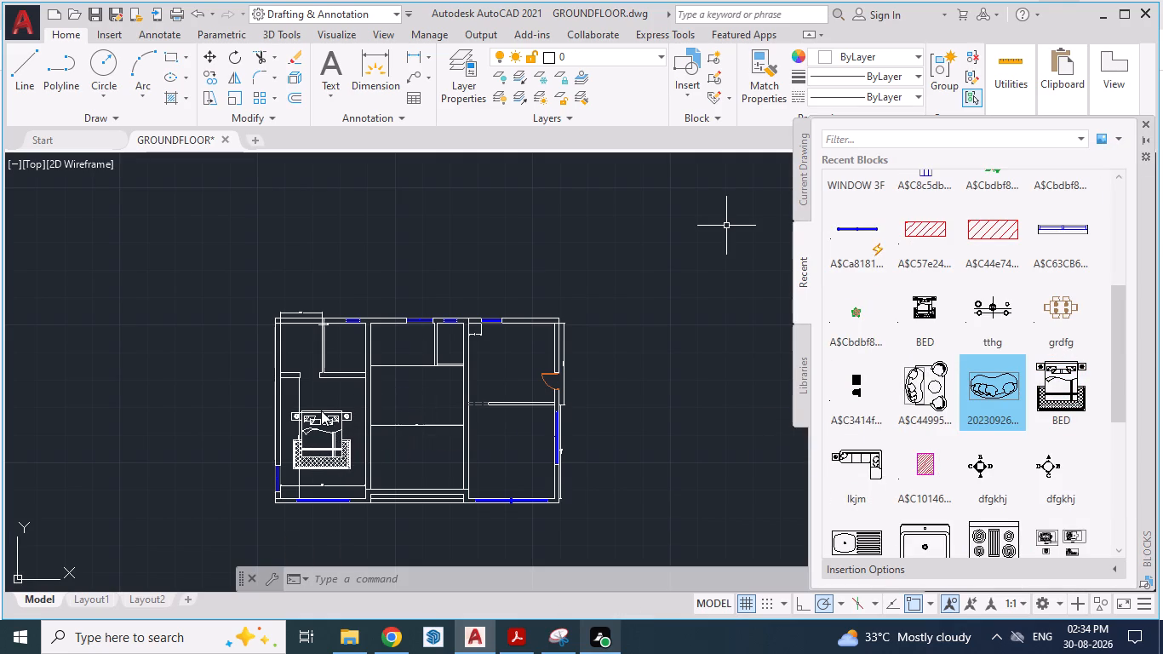
Check the bed's orientation in the reference PDF and rotate the bed block 90 degrees about the midpoint of its headboard.
key(alt+Tab)
key(alt+Tab)
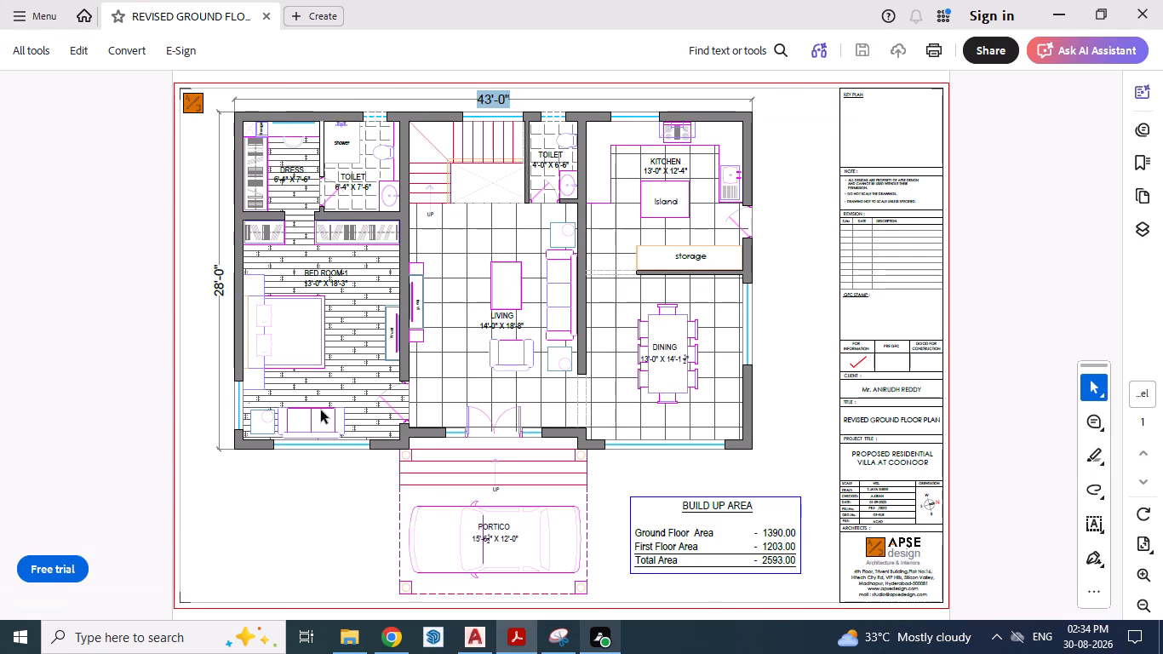
click(321, 410)
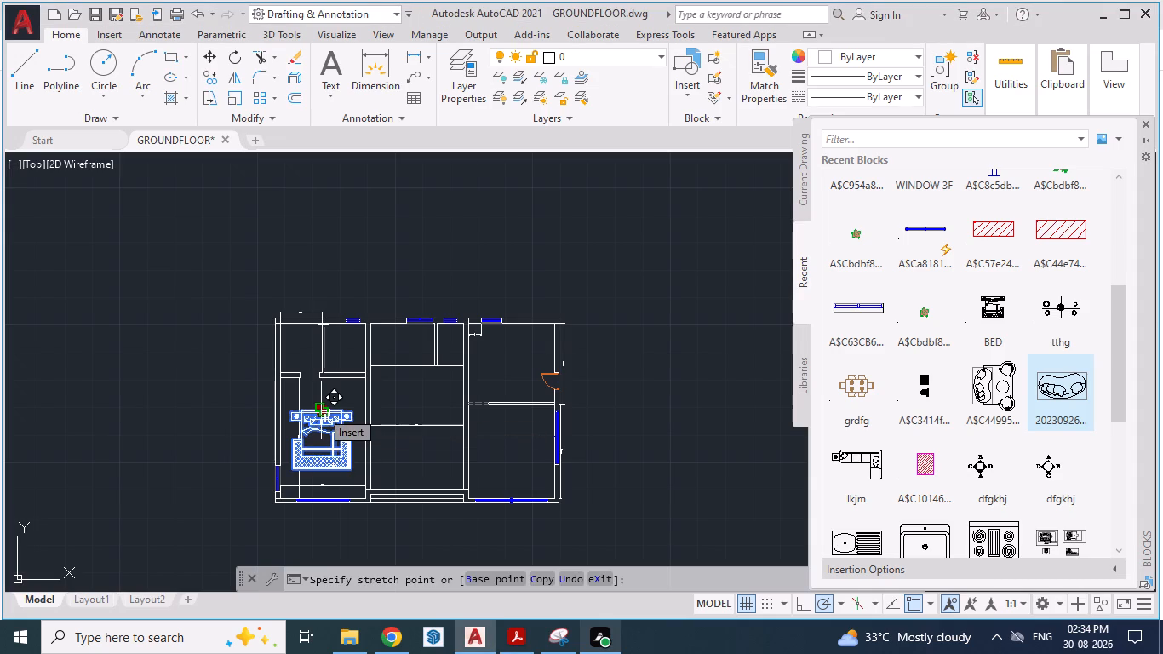
key(Escape)
scroll(296, 373, up, 2)
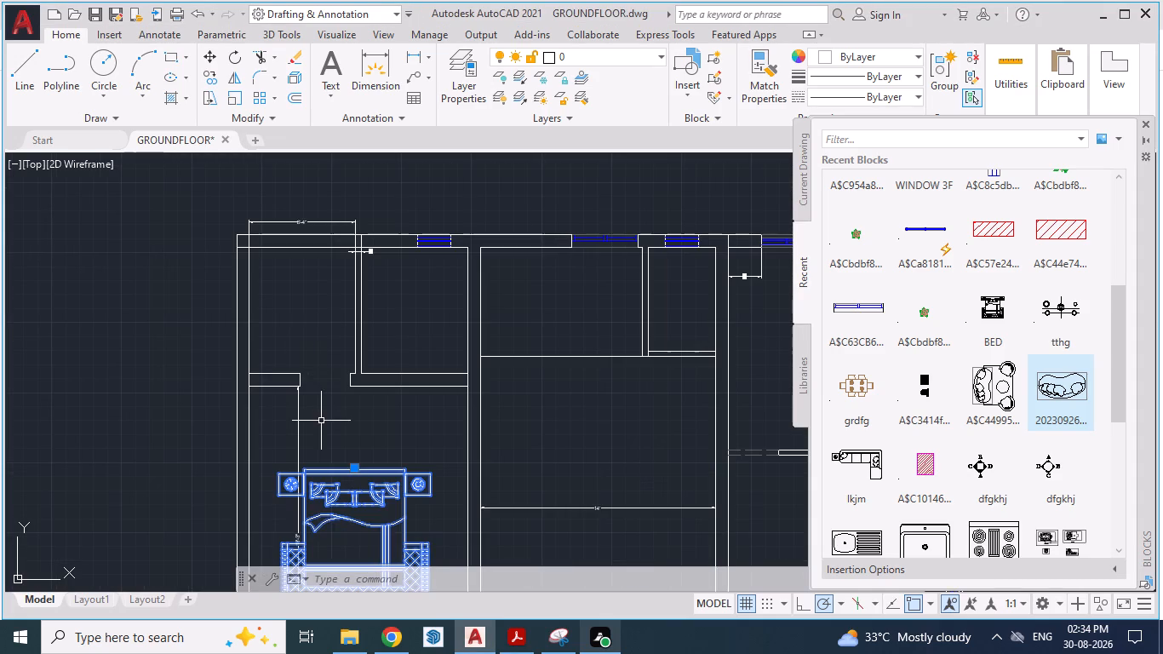
key(Escape)
click(352, 473)
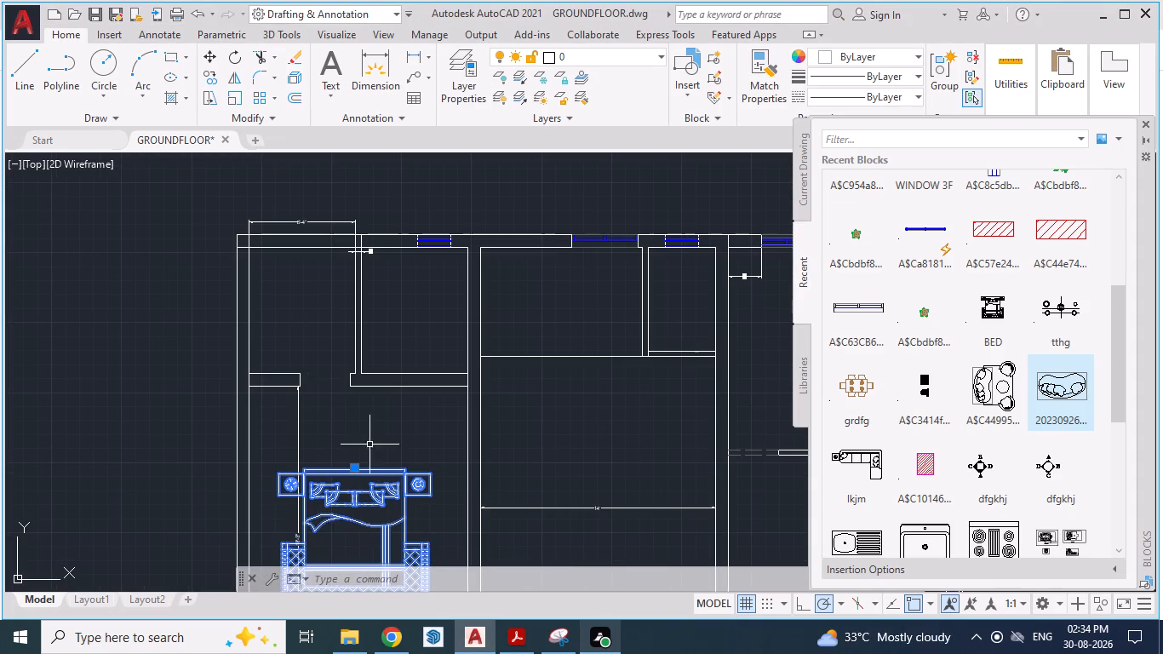
text(RO)
key(Return)
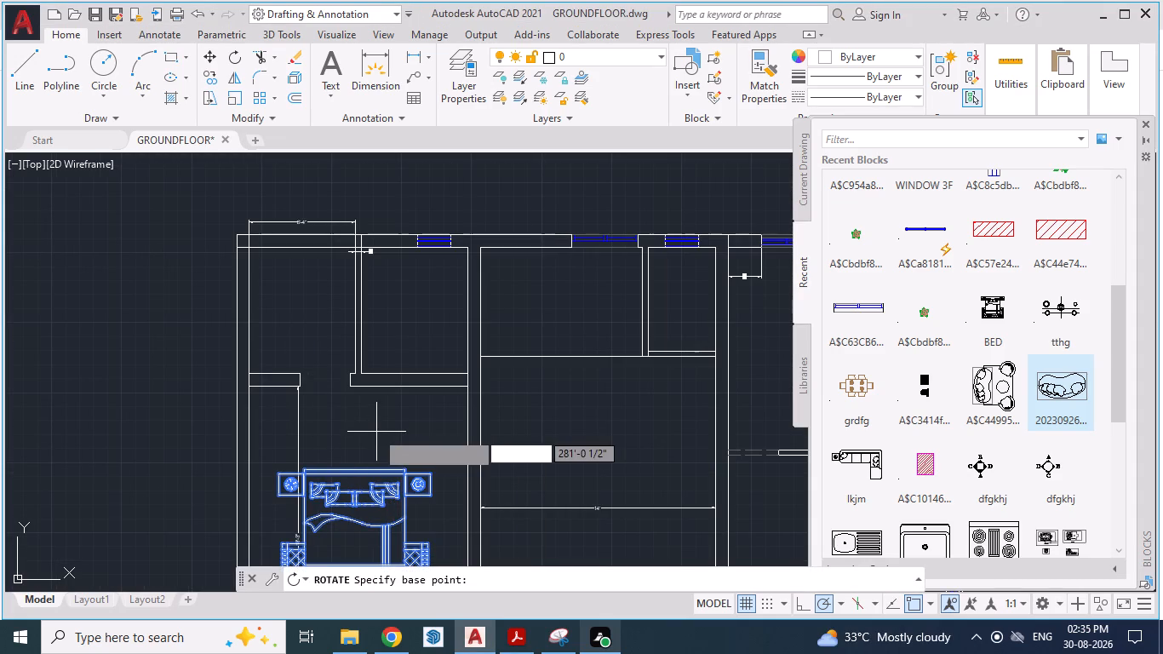
click(356, 471)
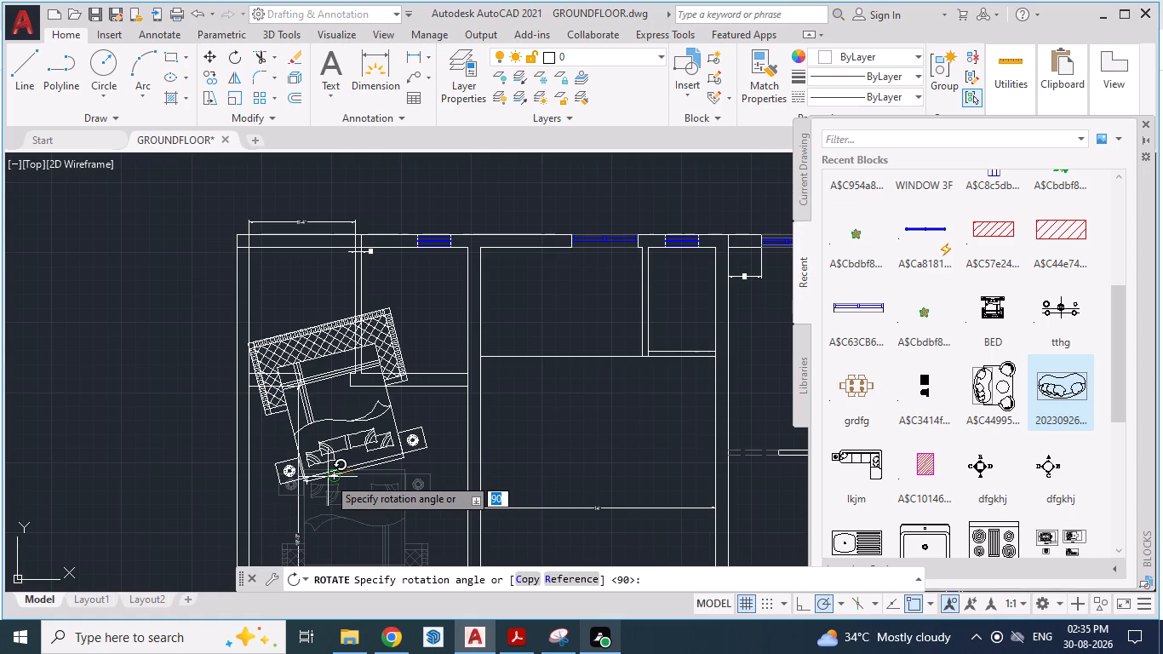
scroll(342, 352, down, 2)
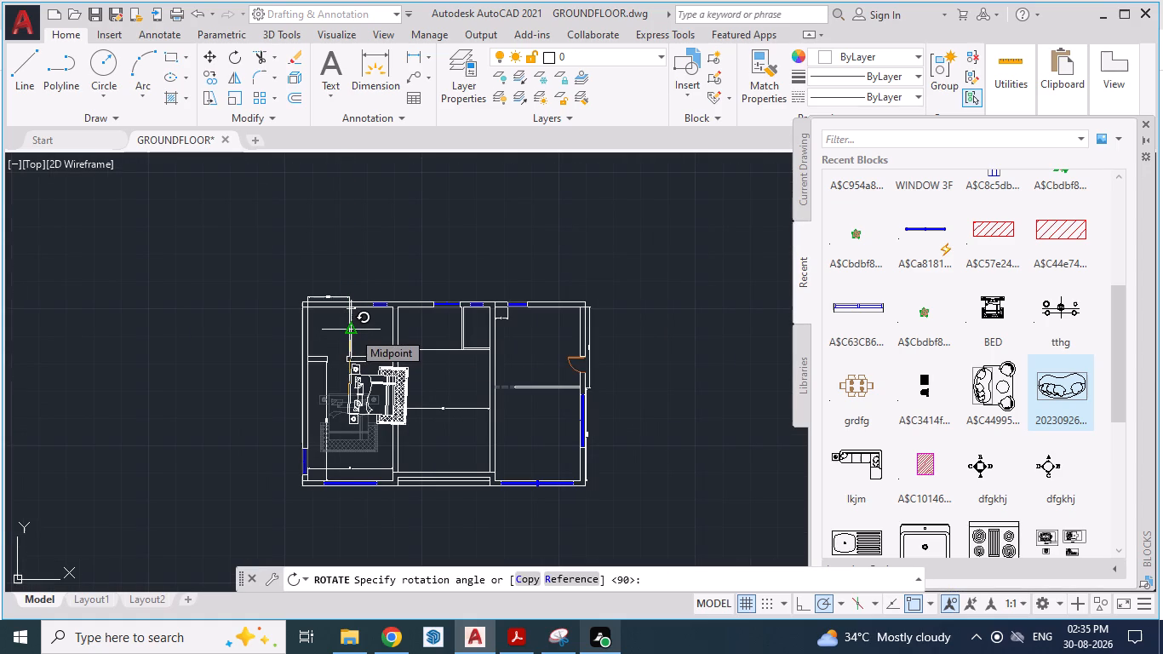
text(90)
key(Return)
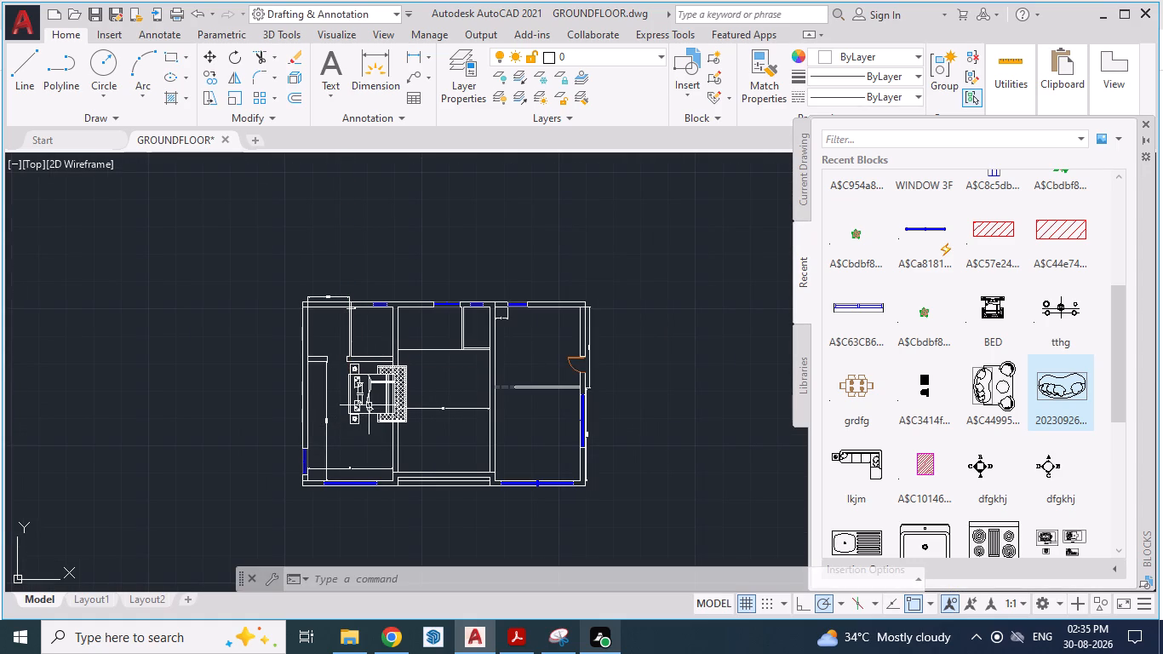
Move the bed block by its lower bedside table's outer corner to beside the bedroom's outer side wall, just above the window.
click(358, 418)
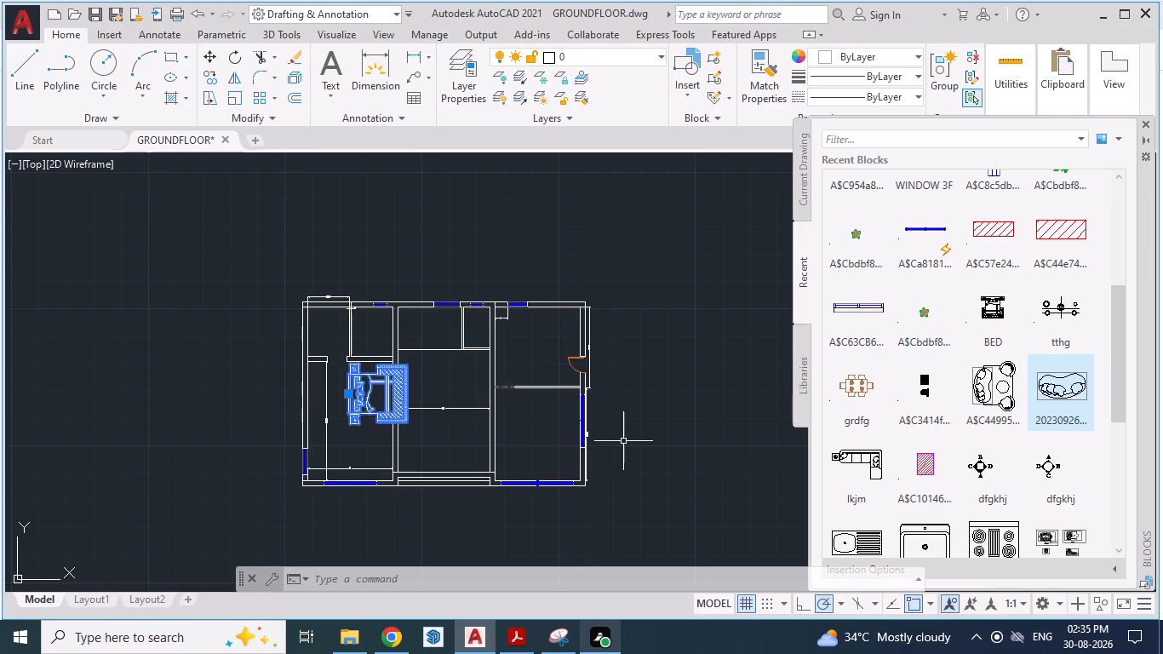
key(m)
key(Return)
scroll(293, 409, up, 1)
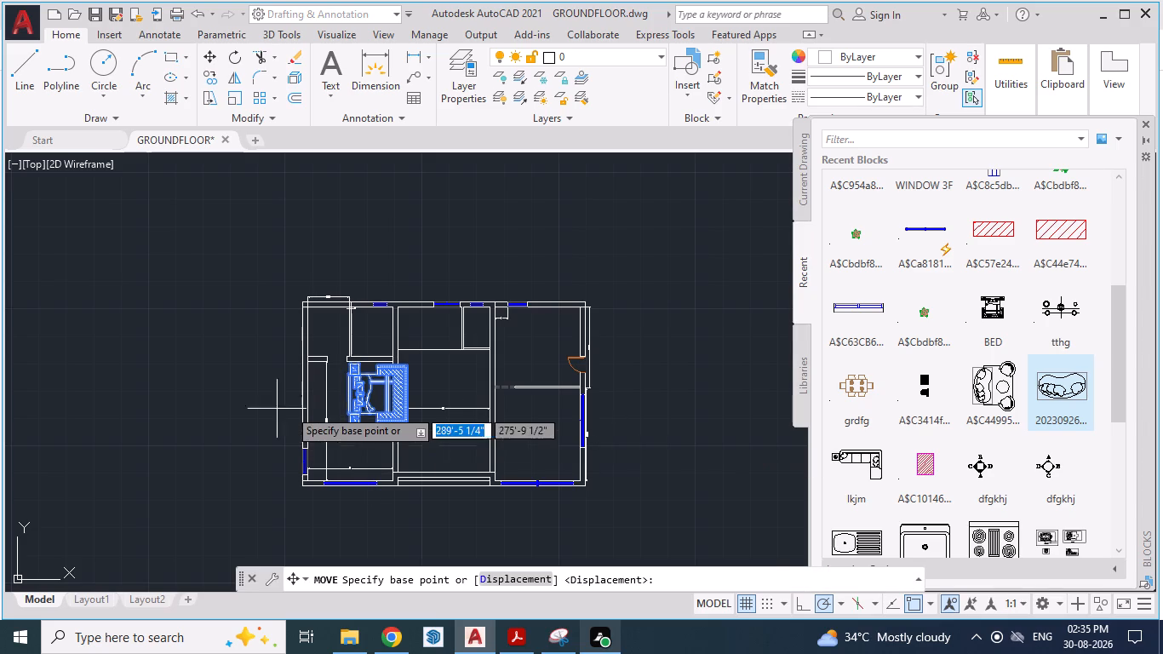
scroll(295, 409, up, 1)
key(alt+Tab)
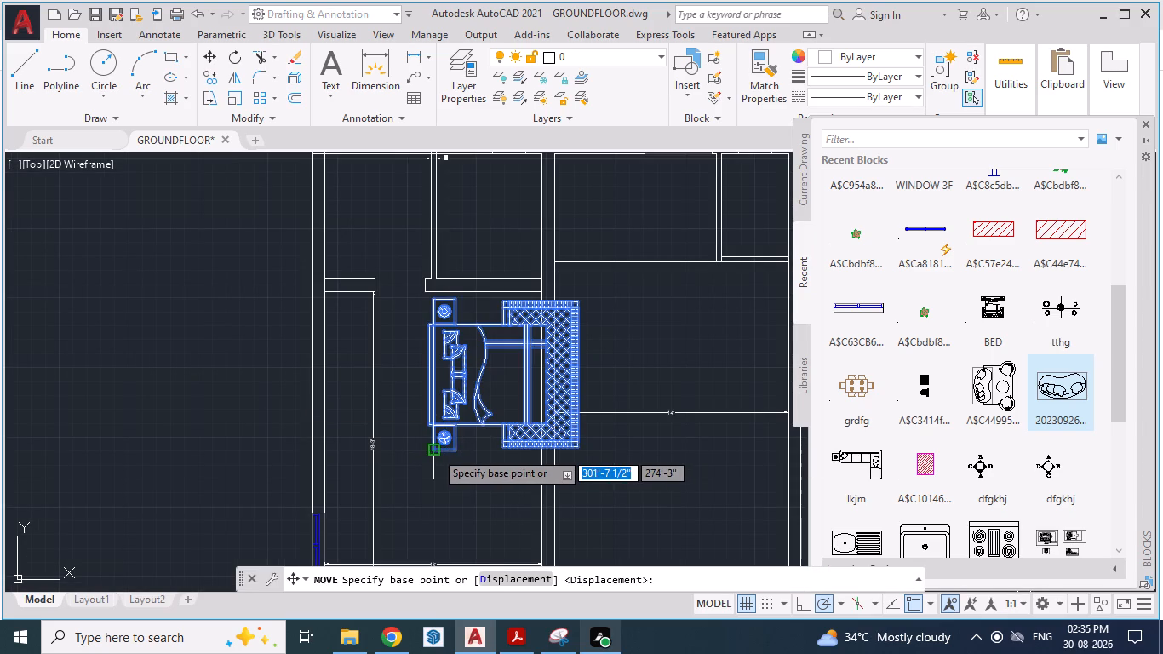
key(alt+Tab)
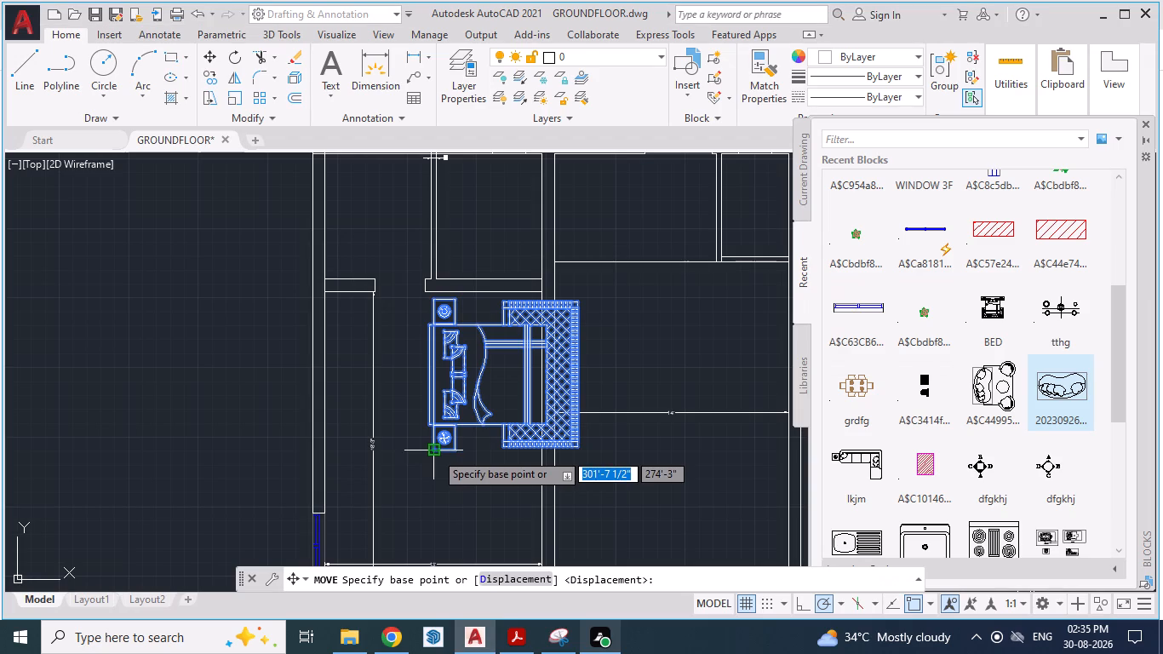
drag(435, 452, 336, 505)
click(336, 505)
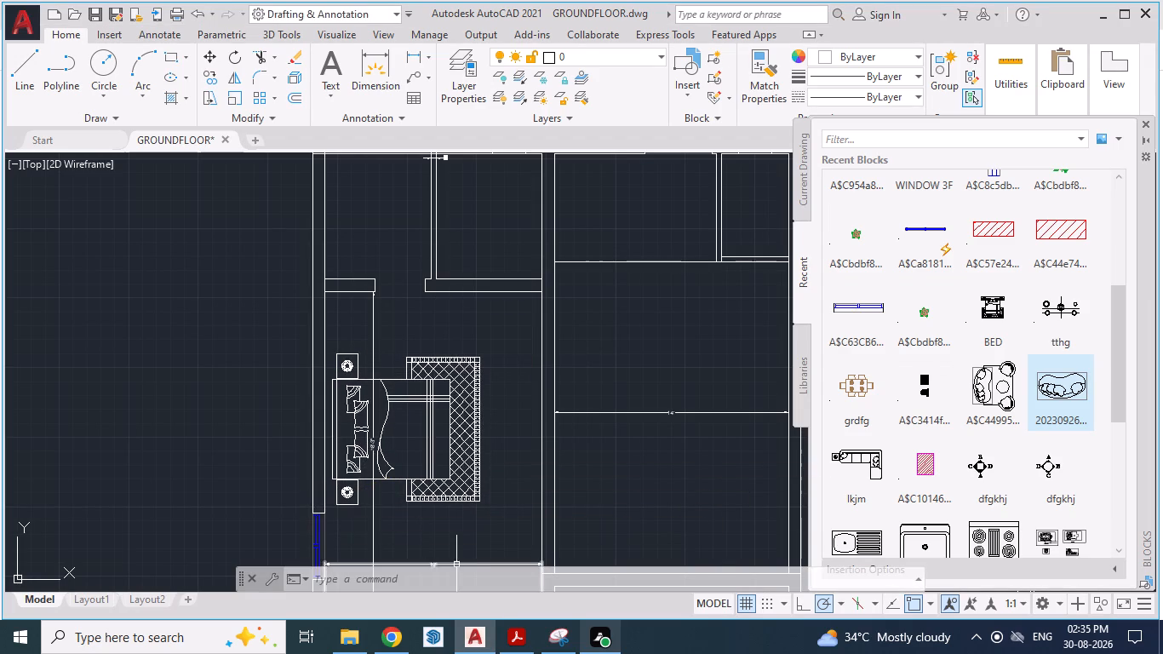
Check the living room furniture in the reference PDF and insert the SOFA 21 block from the recent blocks into the living room.
key(alt+Tab)
key(alt+Tab)
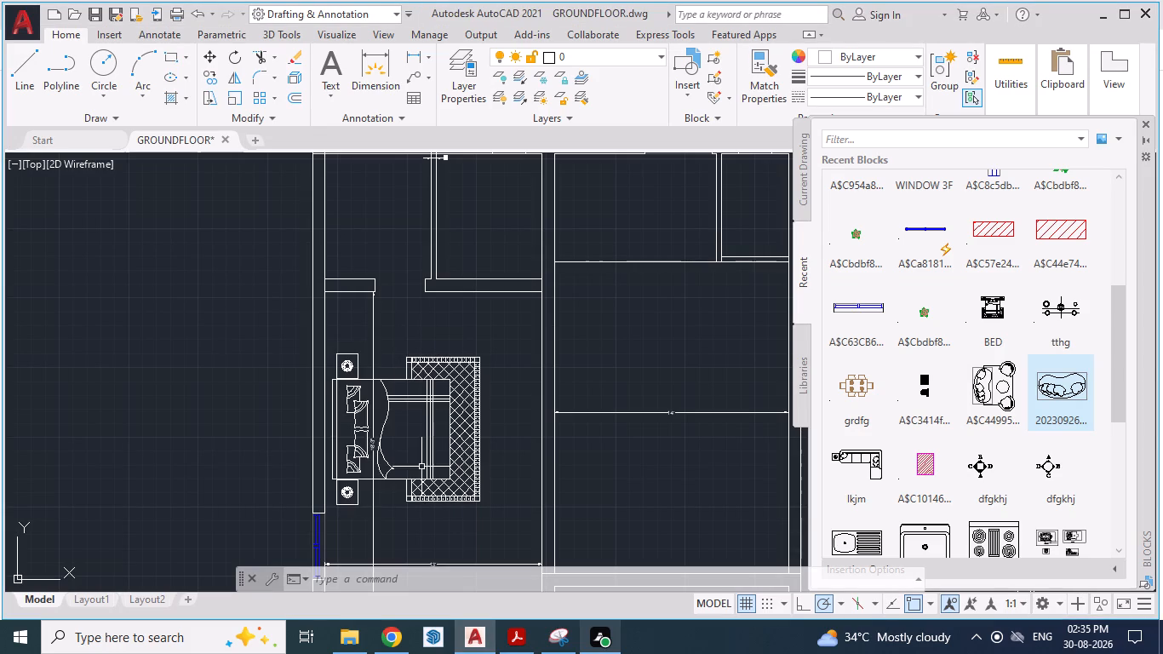
scroll(461, 364, down, 1)
click(484, 636)
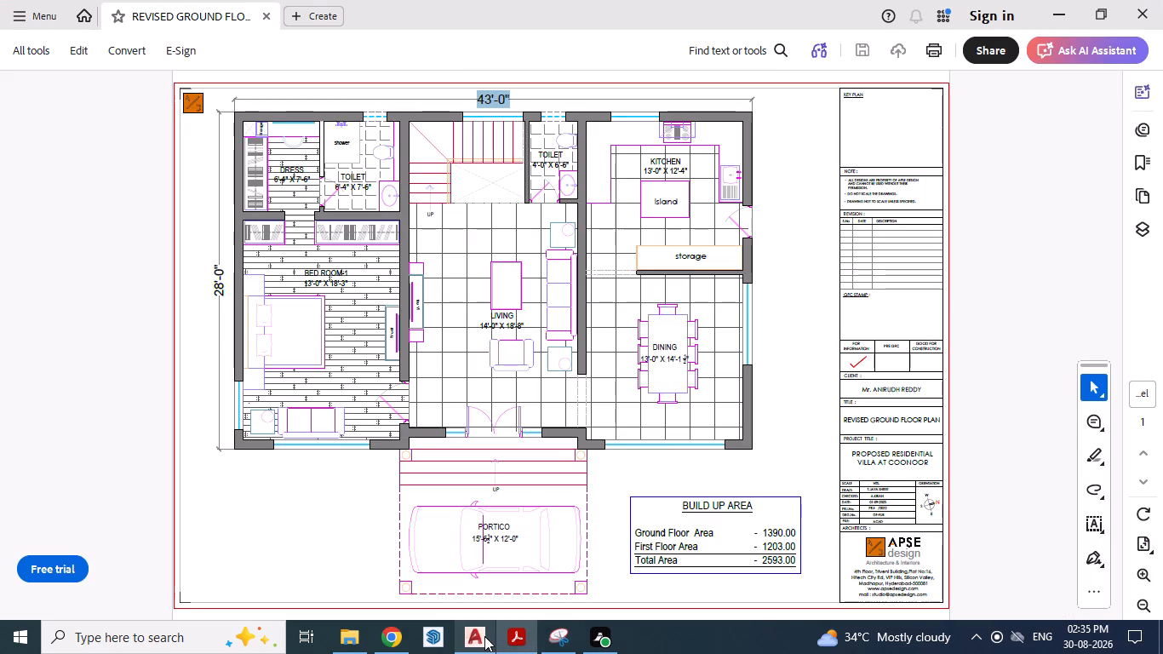
click(484, 636)
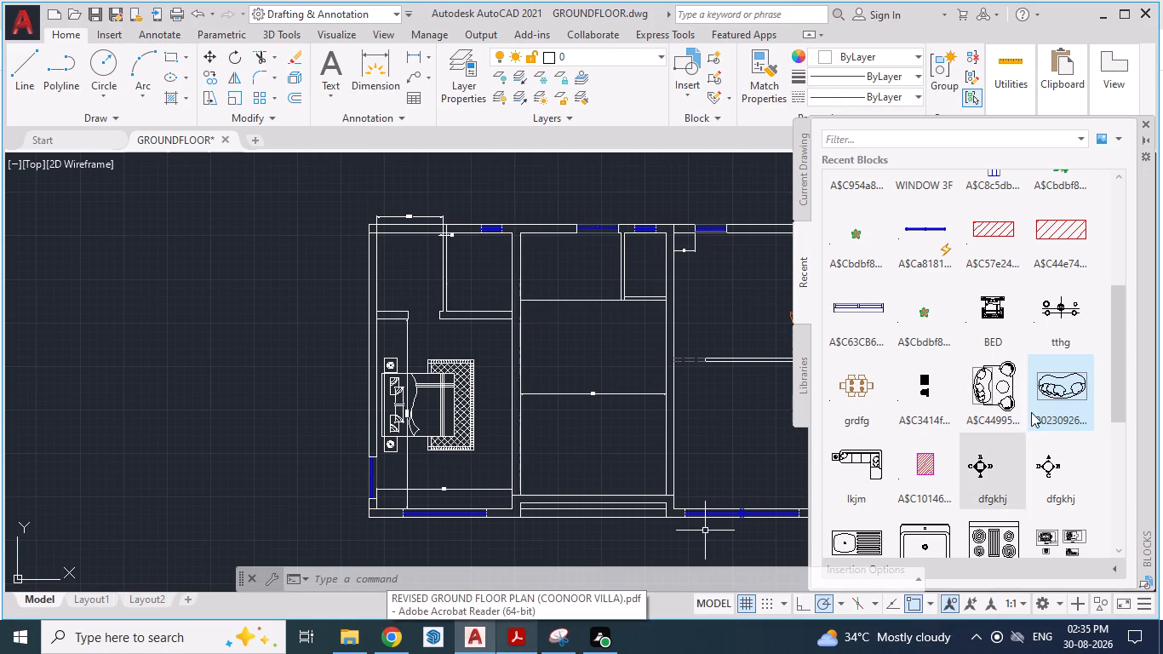
scroll(1032, 410, down, 3)
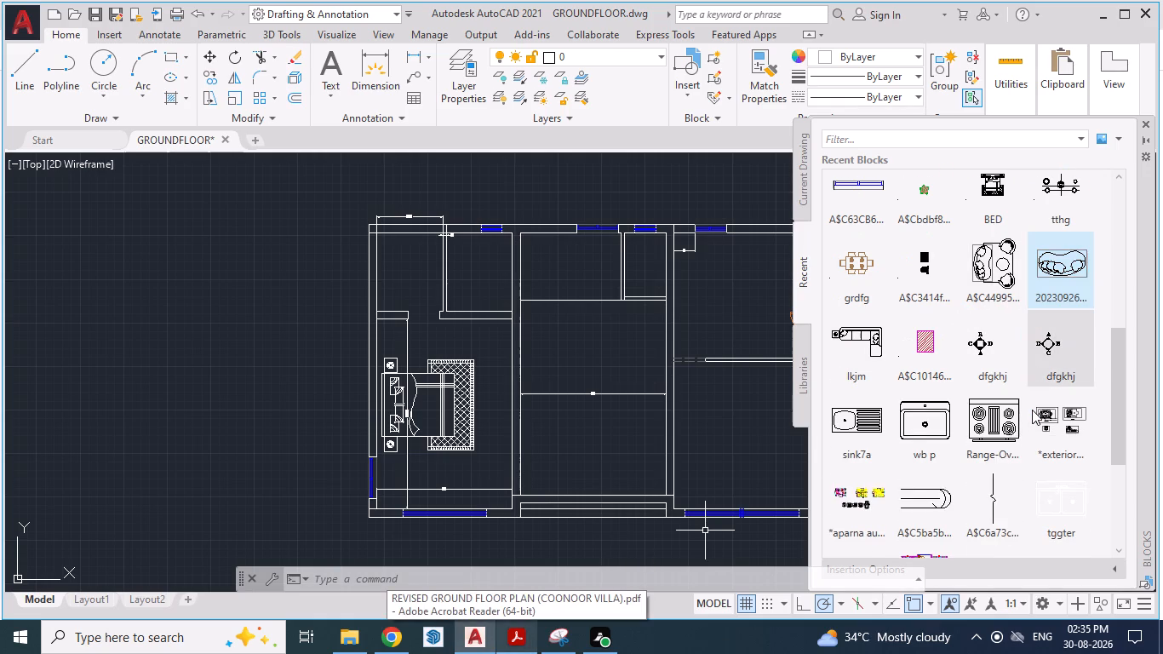
scroll(1032, 410, down, 2)
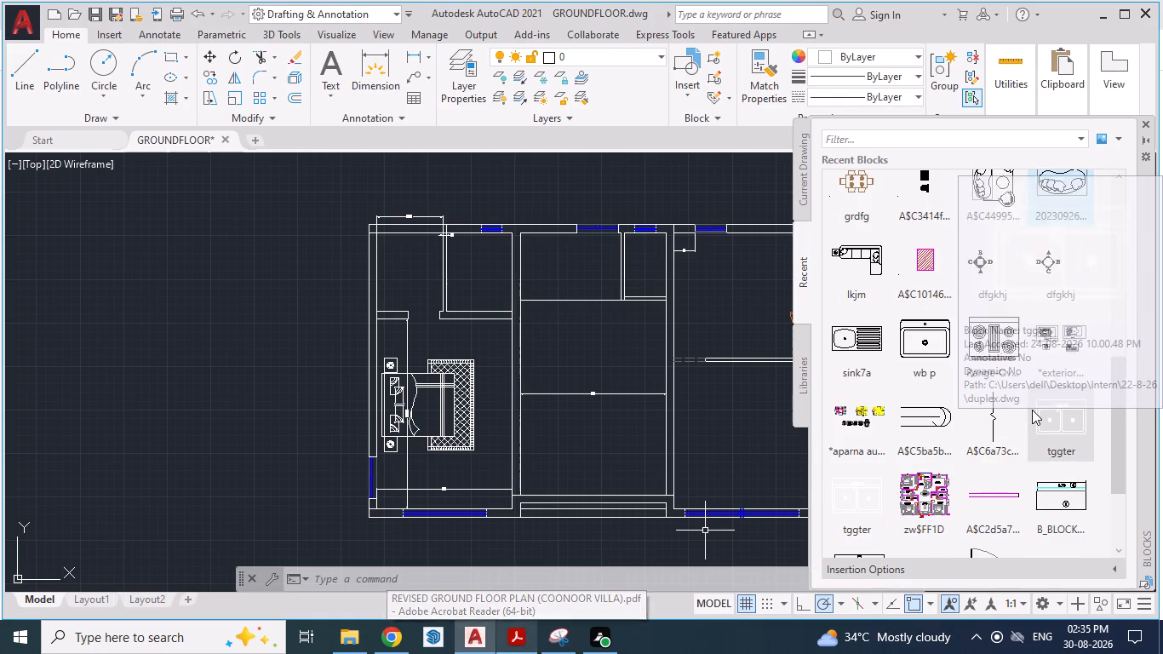
scroll(899, 487, down, 2)
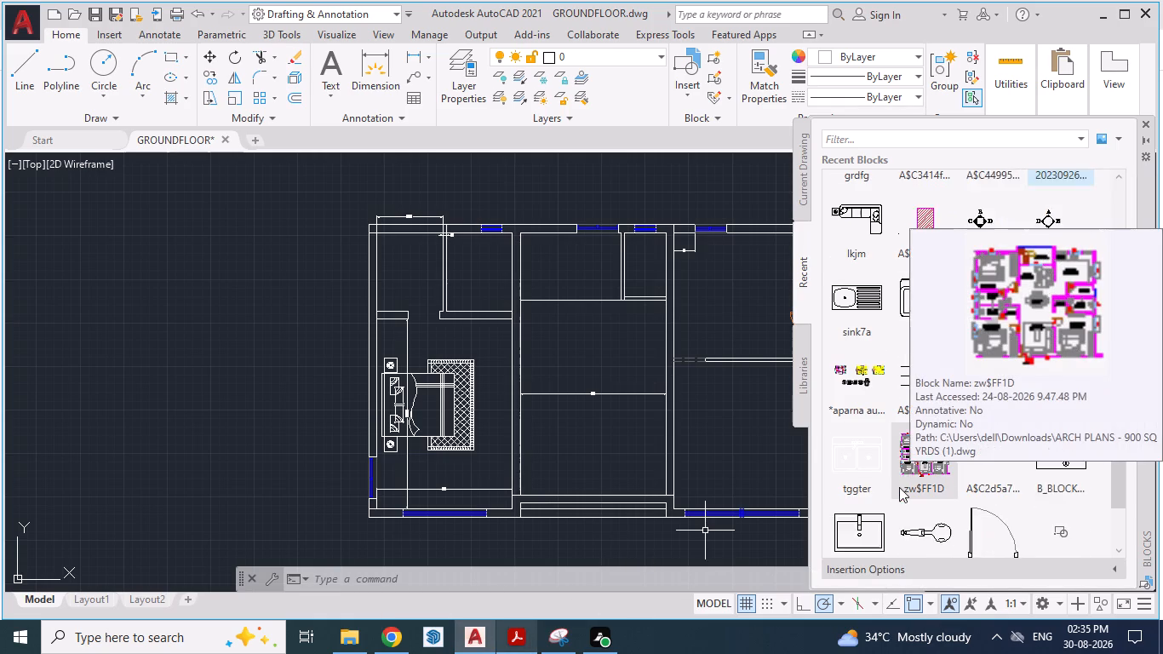
scroll(899, 487, down, 1)
scroll(1089, 388, down, 5)
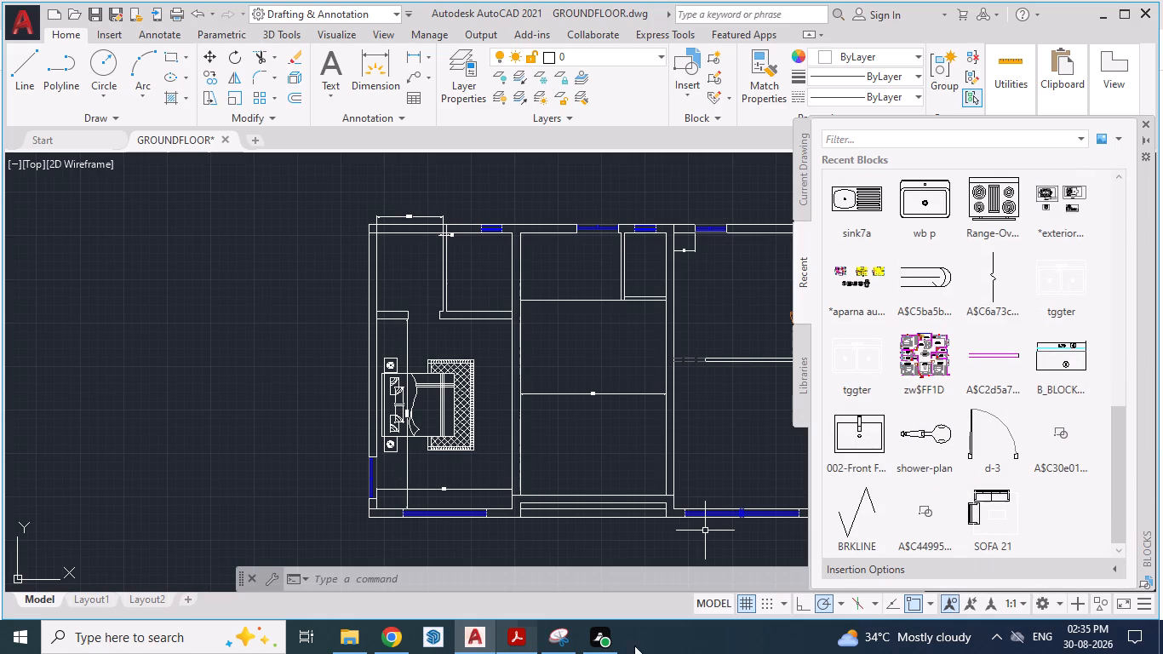
click(477, 638)
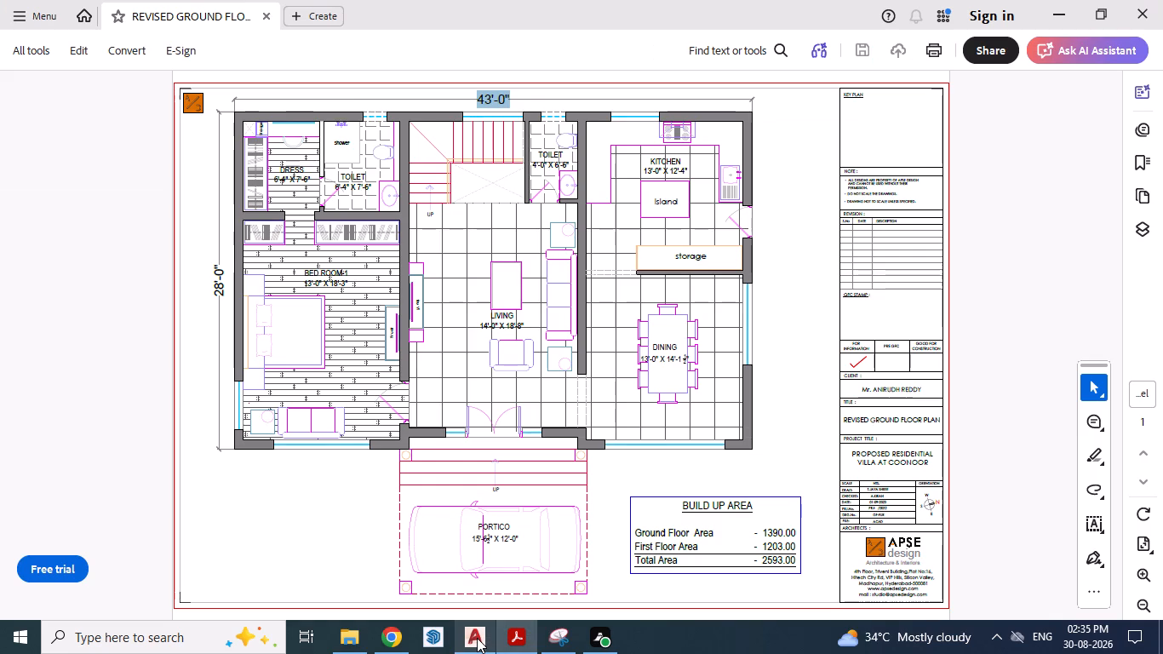
click(477, 638)
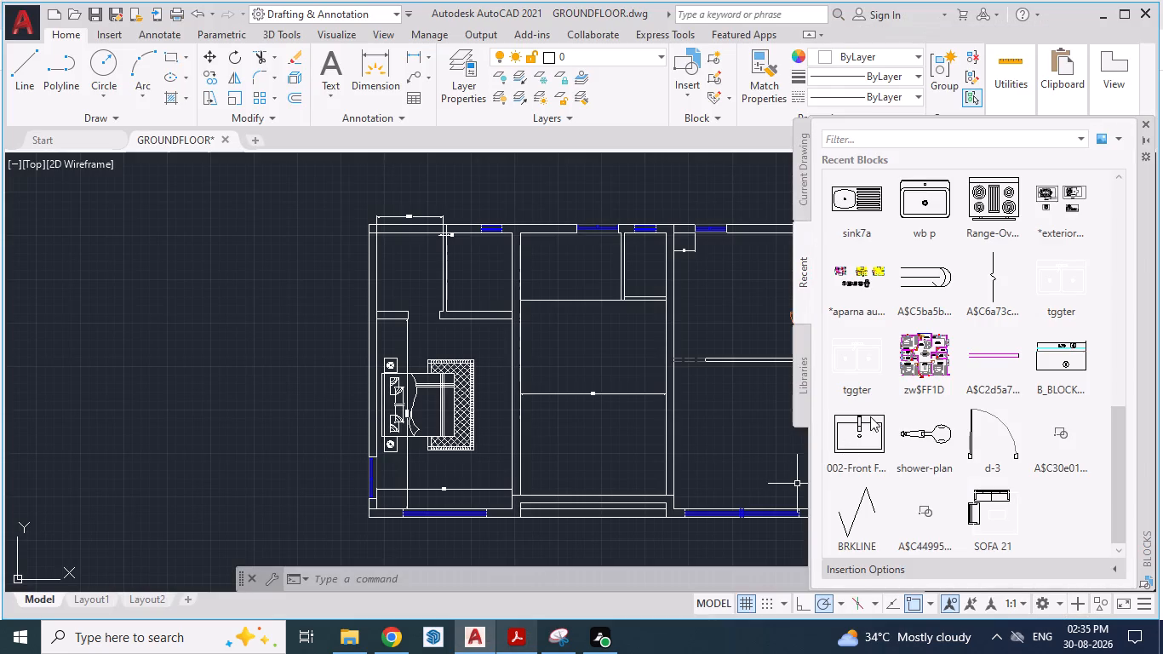
drag(997, 502, 671, 450)
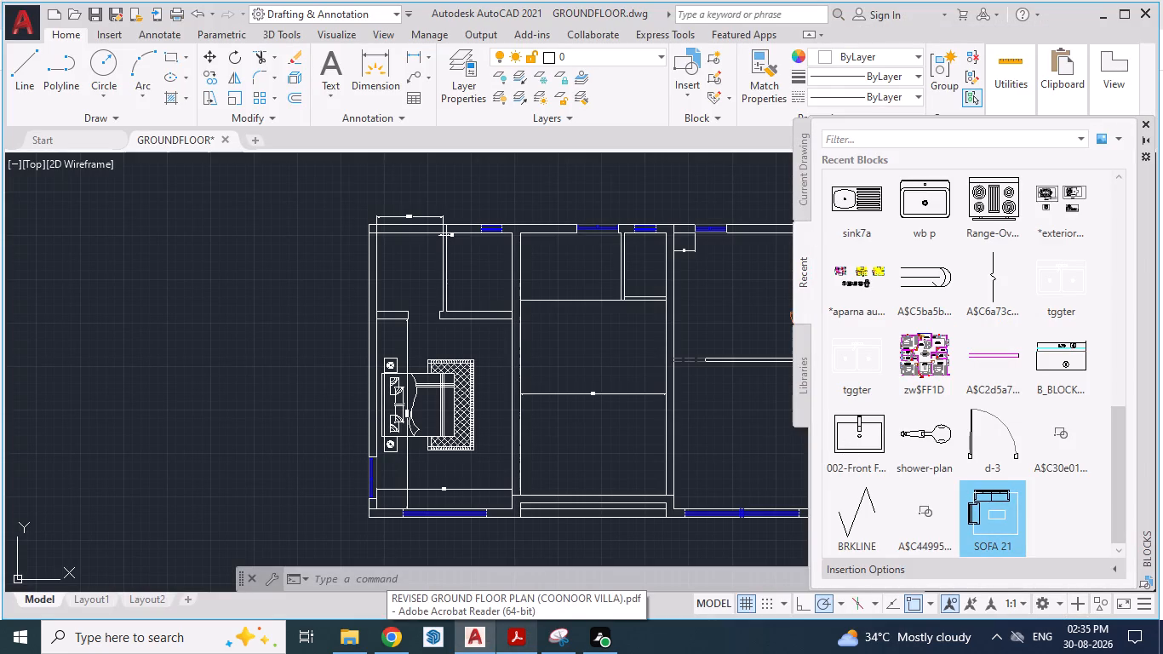
drag(671, 450, 588, 346)
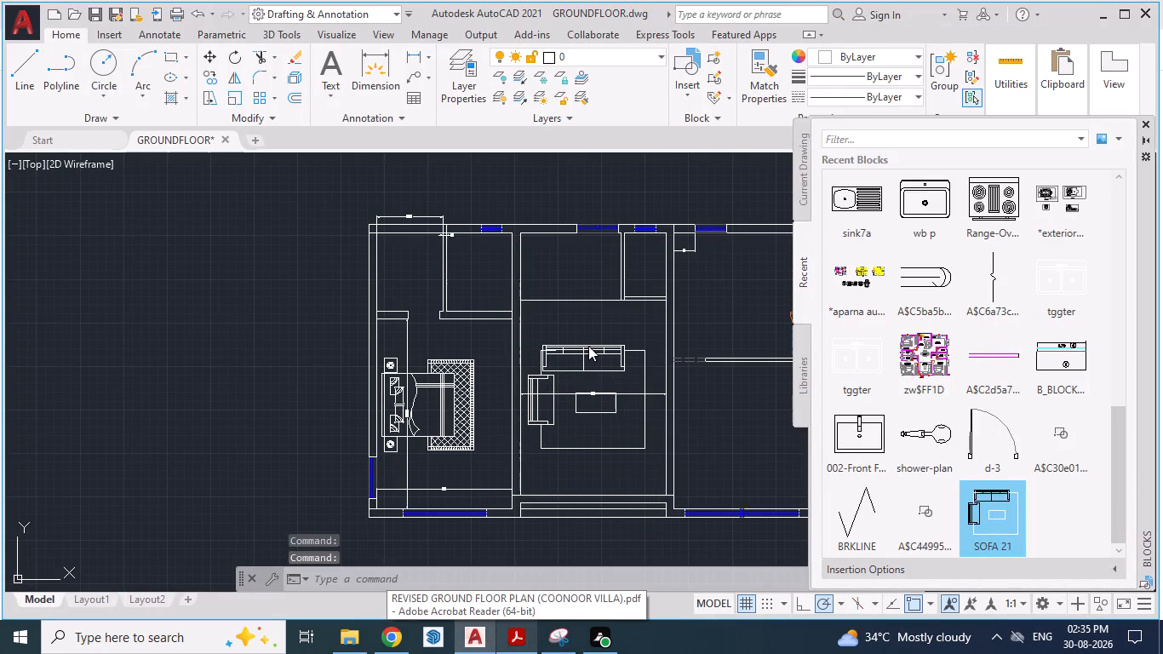
Check the sofa's orientation in the reference PDF and rotate the sofa block 90 degrees about the long sofa's outer back corner.
click(588, 346)
key(alt+Tab)
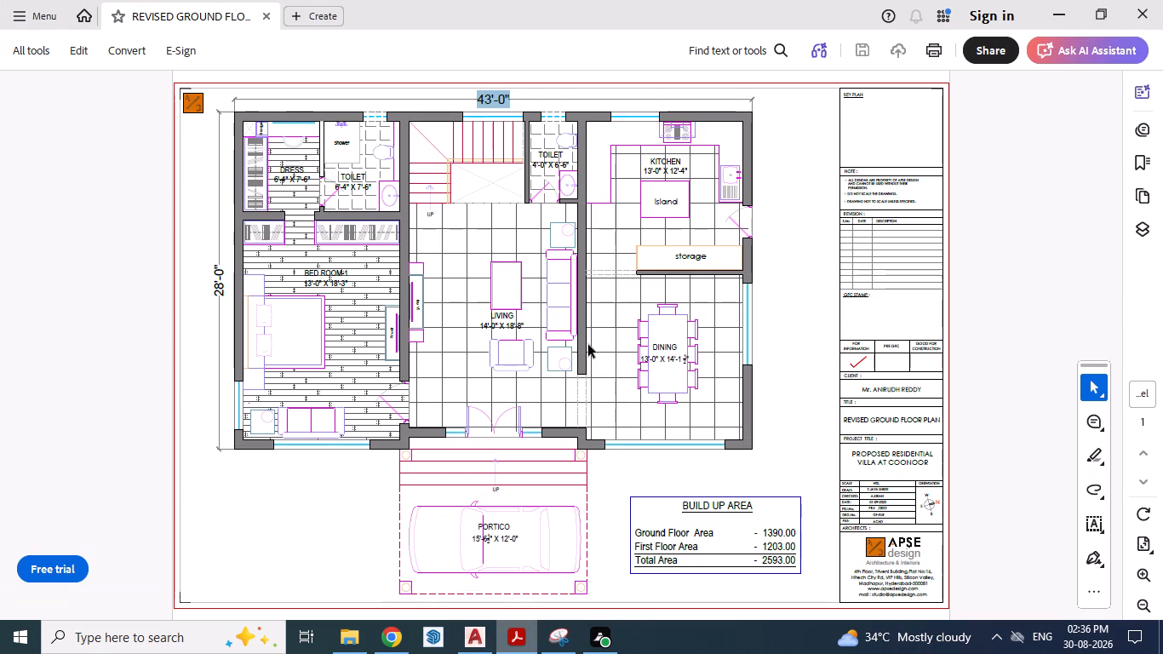
key(alt+Tab)
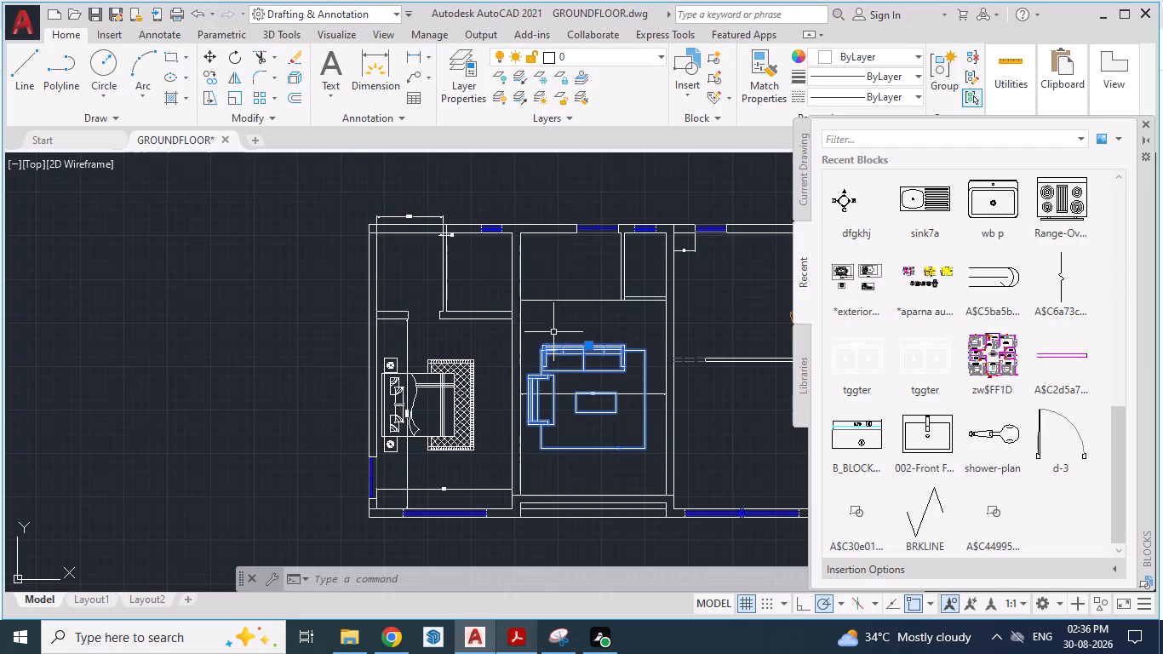
text(RO)
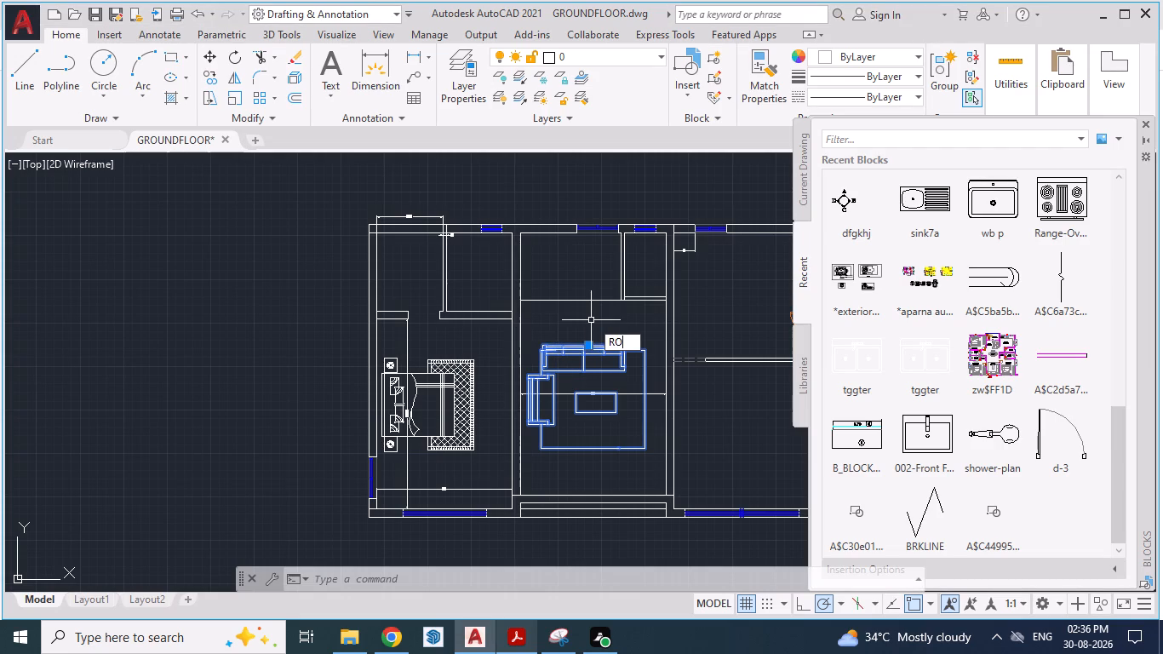
key(Return)
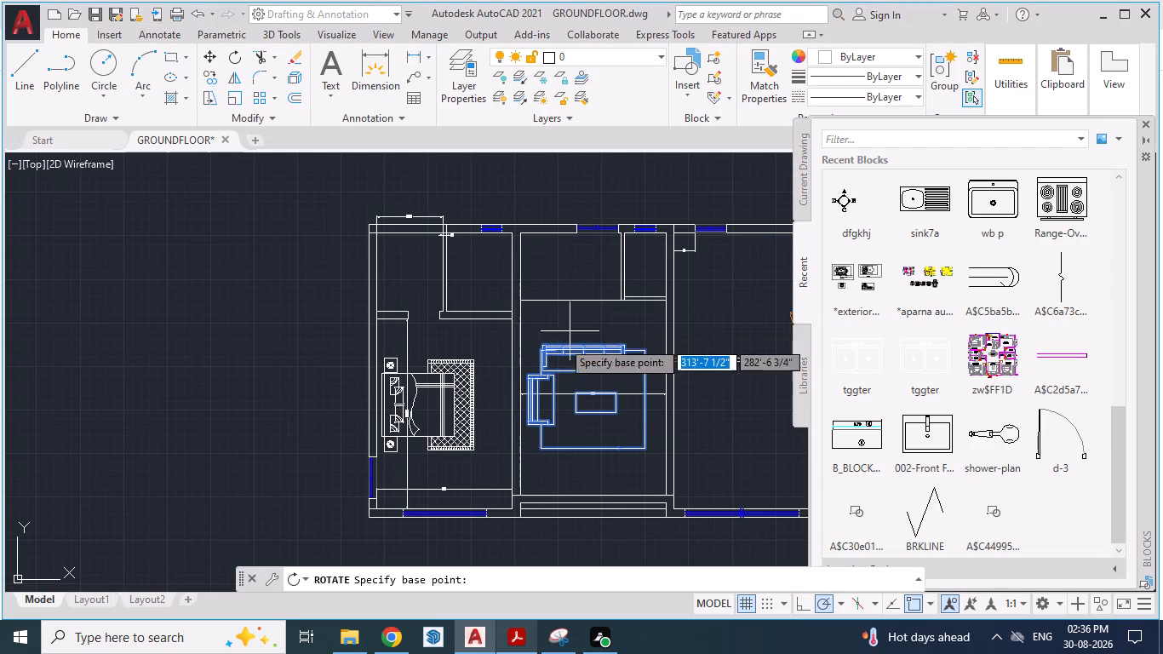
click(547, 352)
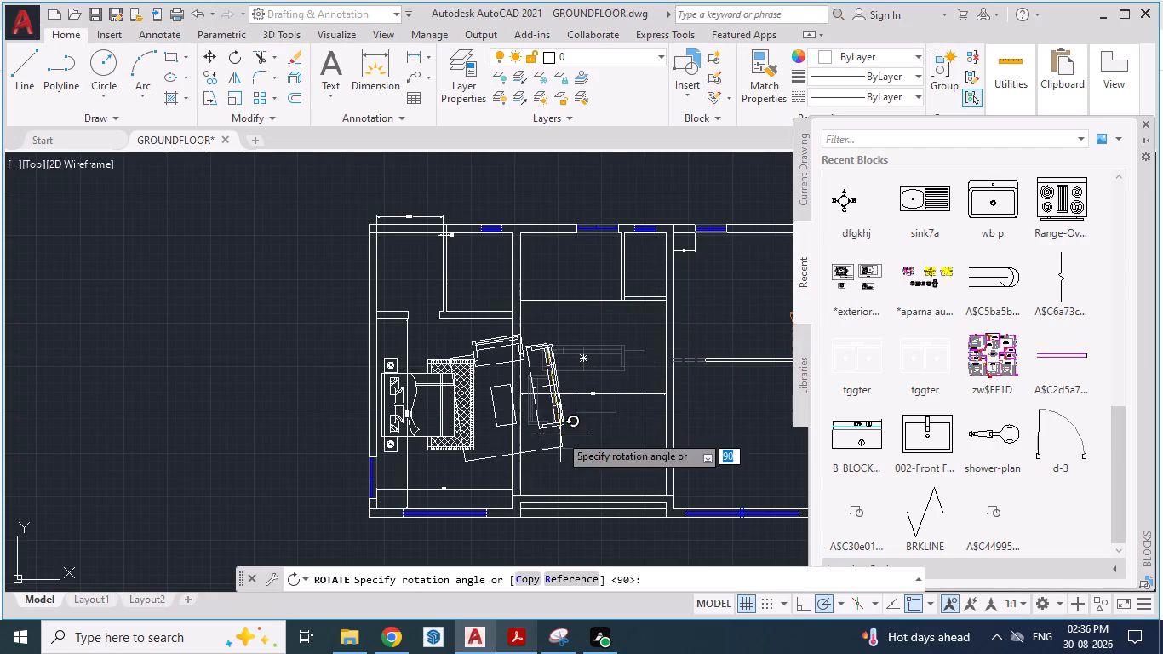
text(90)
key(Return)
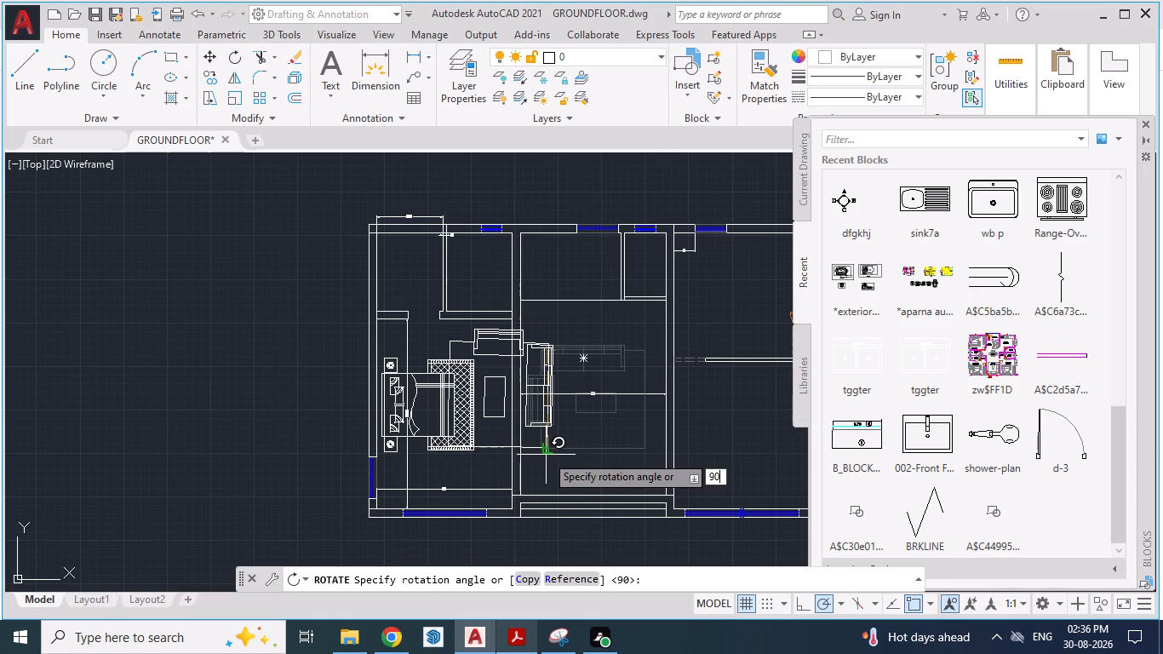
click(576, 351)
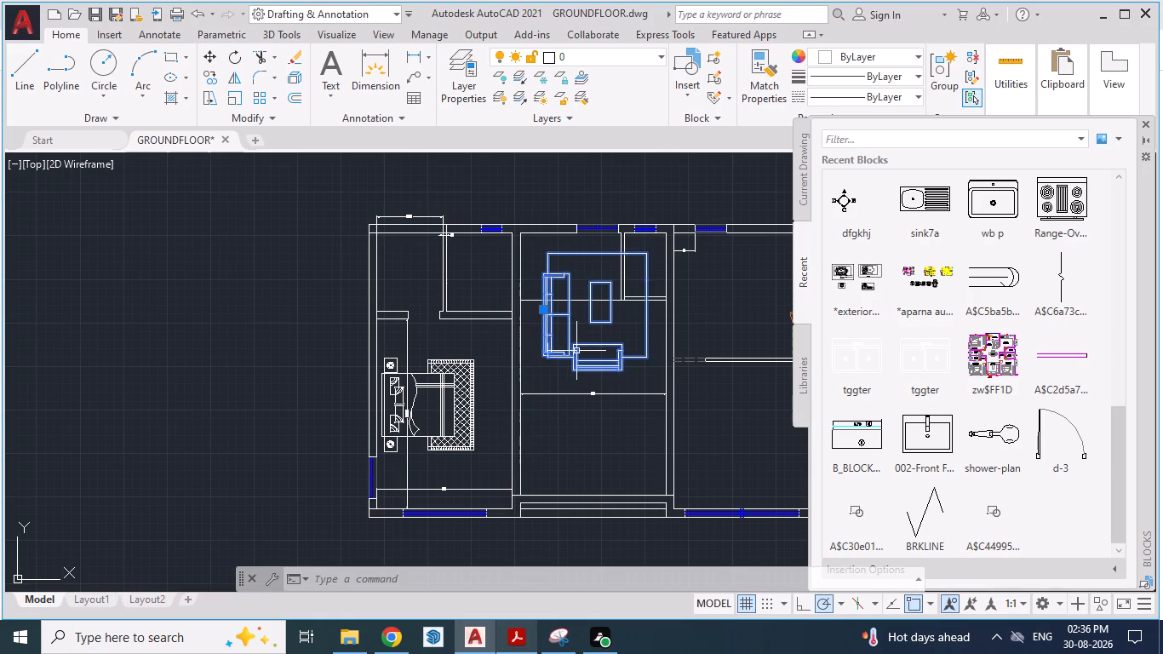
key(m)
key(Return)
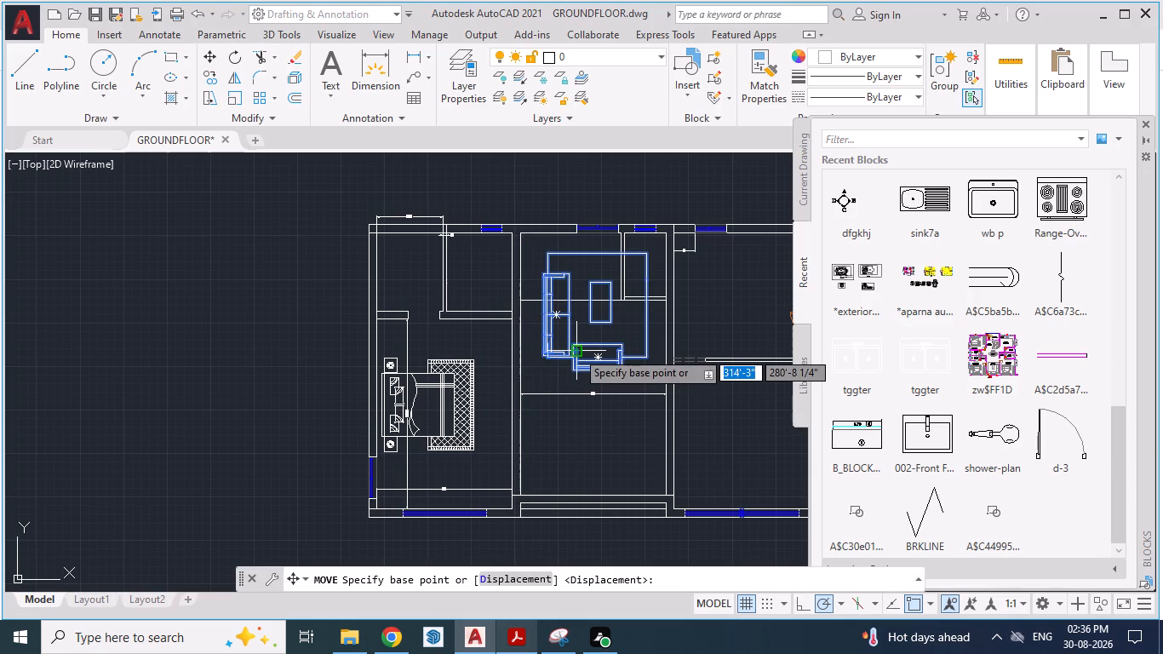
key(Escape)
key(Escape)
Rotate the sofa block 180 degrees about the rug's upper corner nearest the long sofa.
click(576, 351)
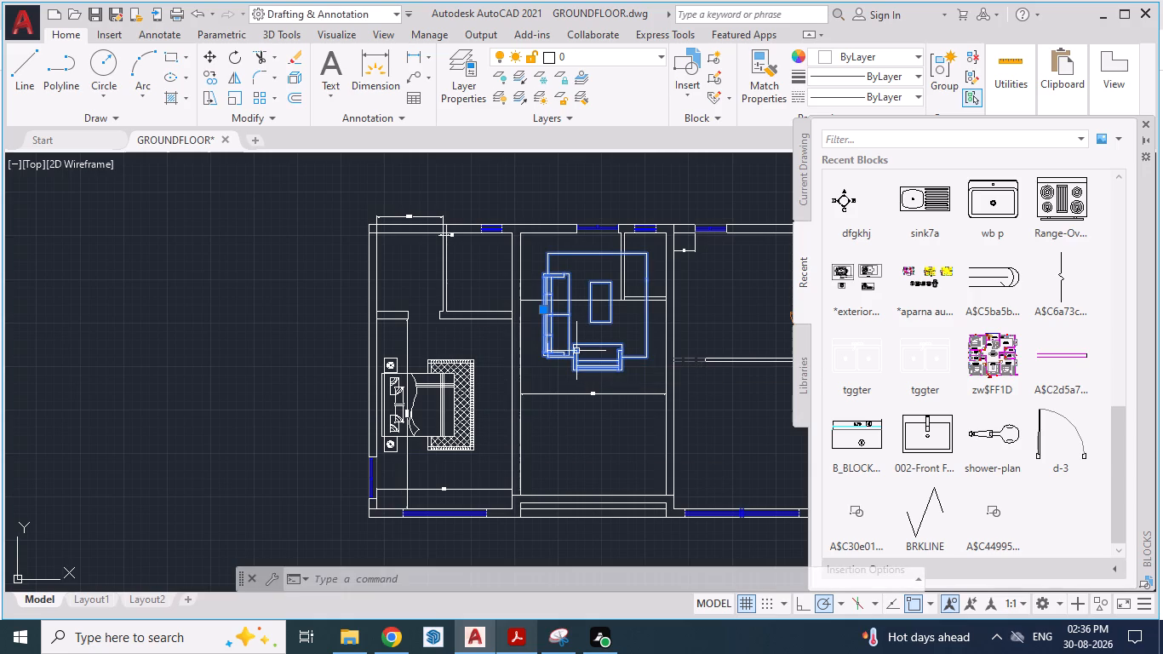
text(RO)
key(Return)
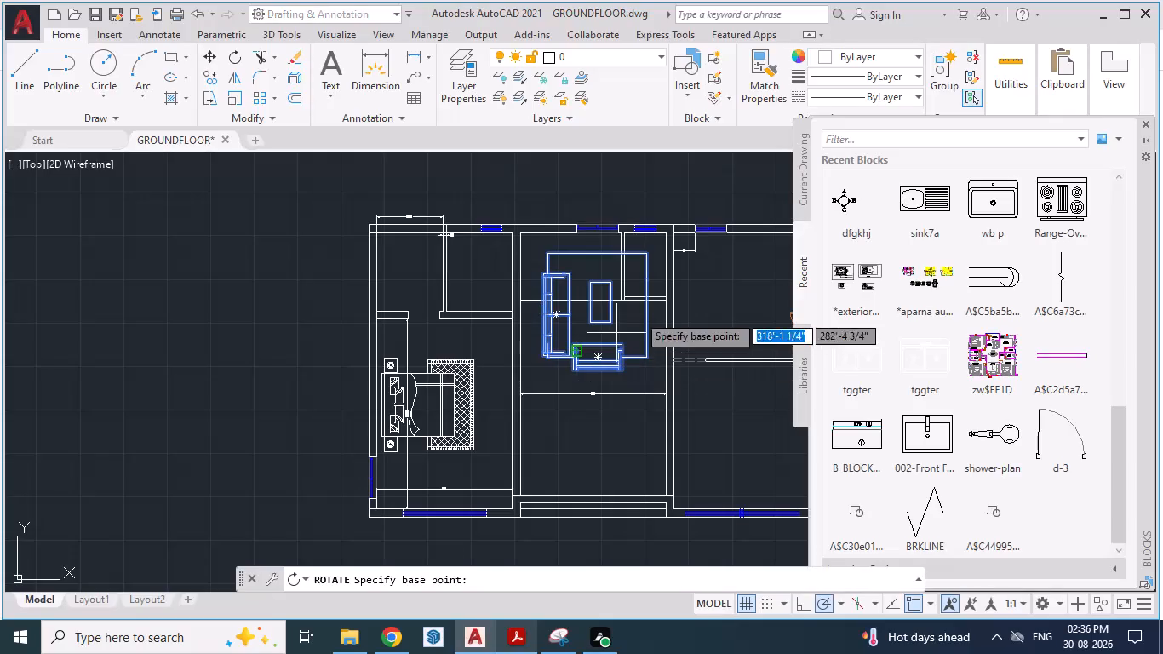
click(550, 253)
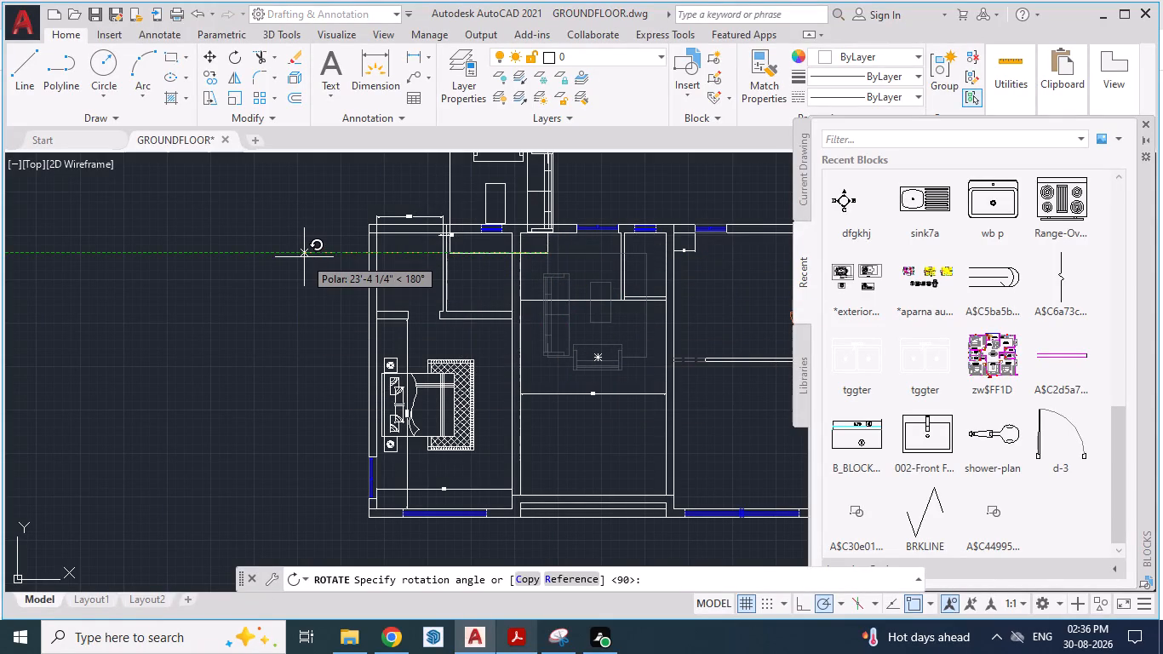
text(180)
key(Return)
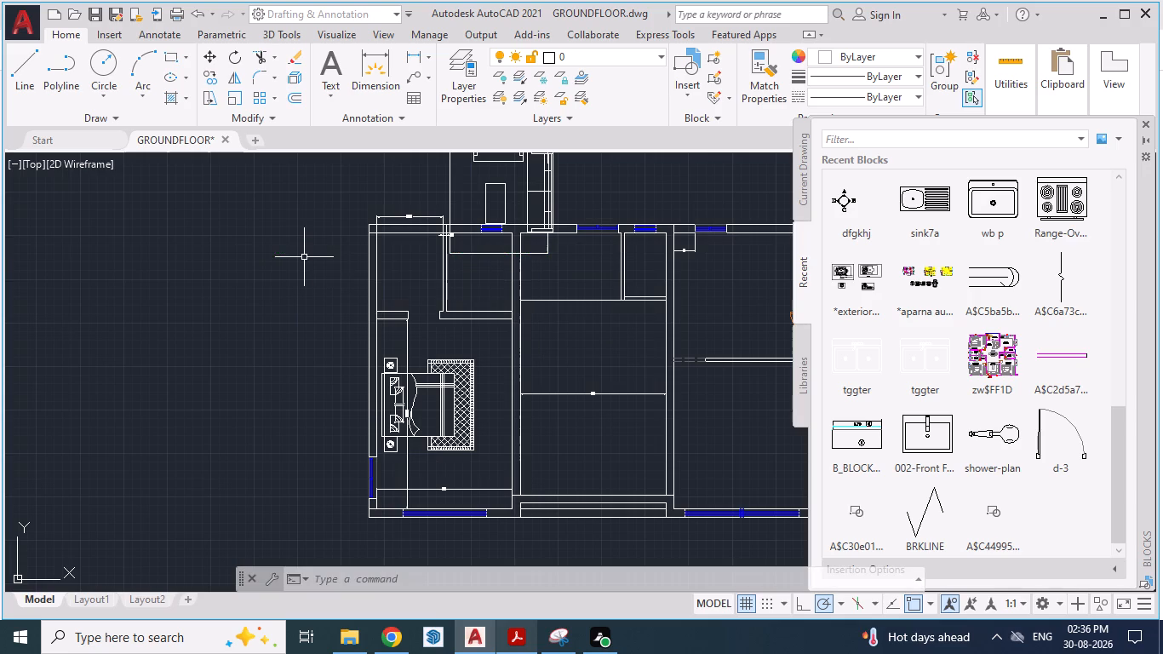
Move the sofa block back into the living room so the long sofa sits beside the wall shared with the dining side.
click(449, 176)
key(m)
key(Return)
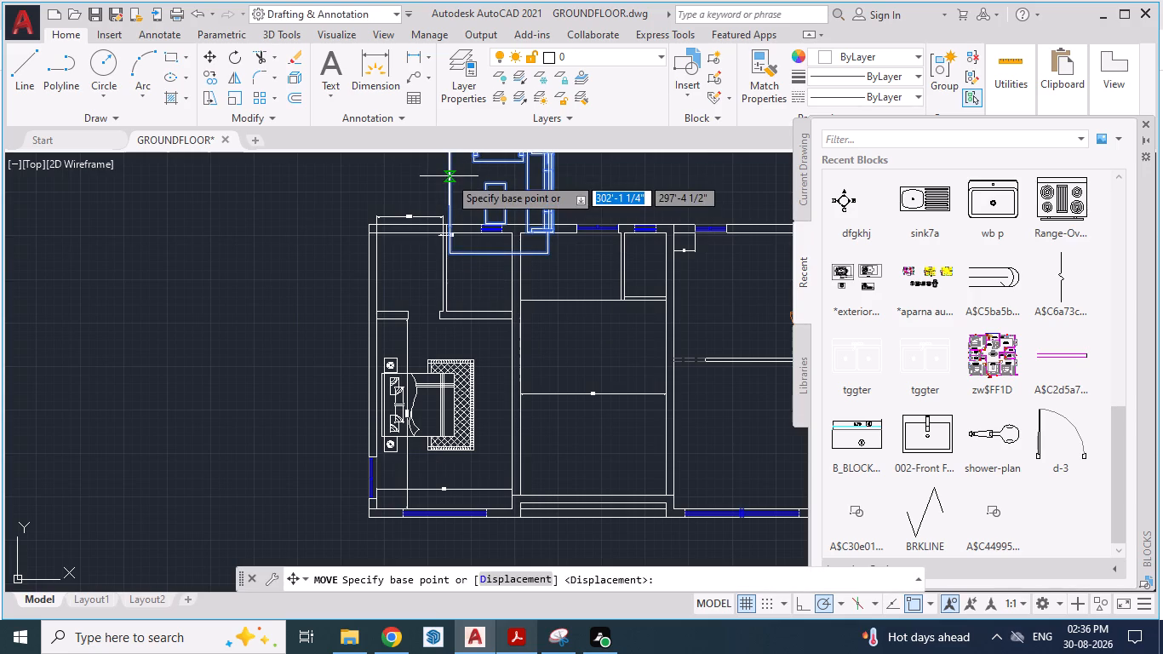
drag(449, 176, 623, 429)
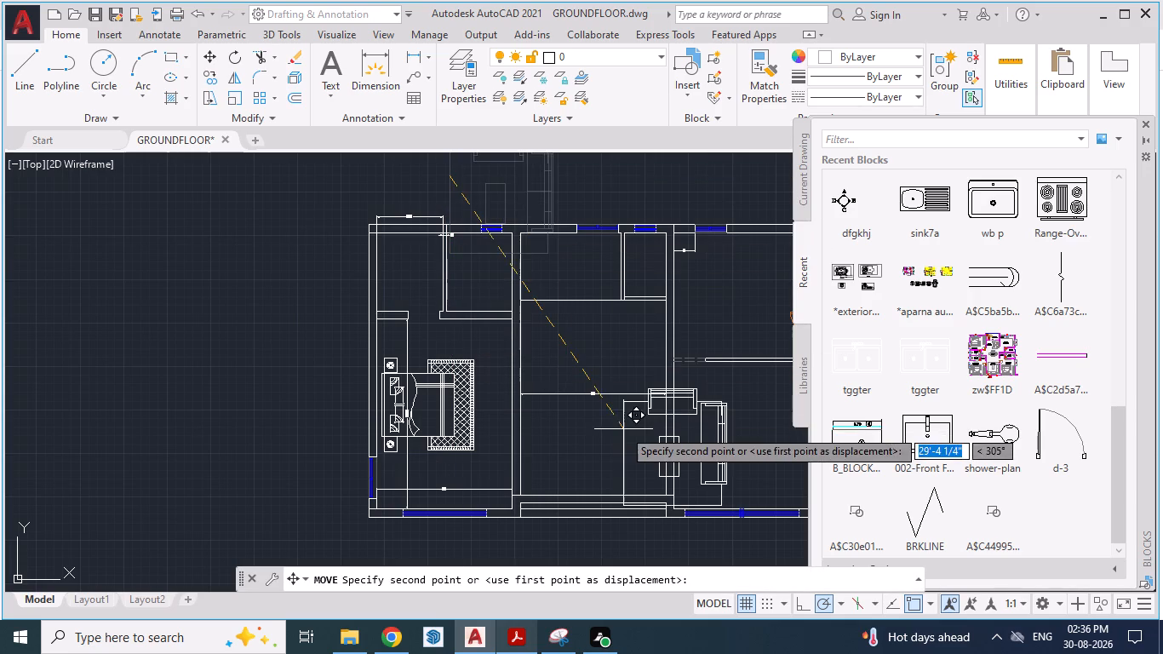
drag(623, 429, 555, 377)
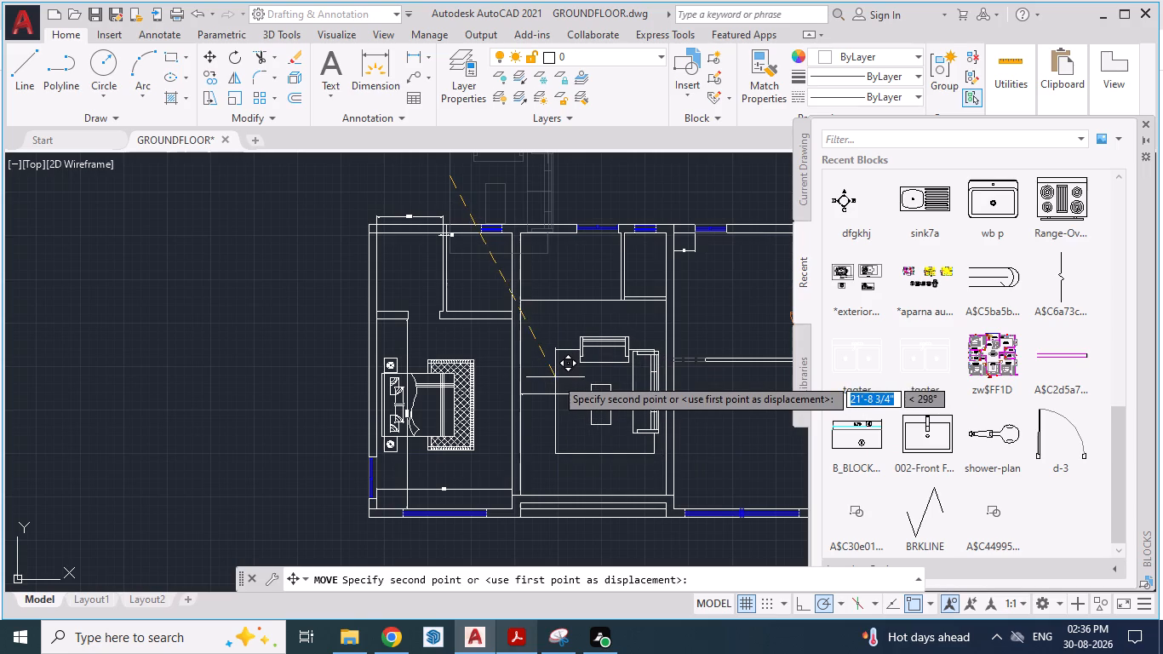
drag(555, 377, 555, 370)
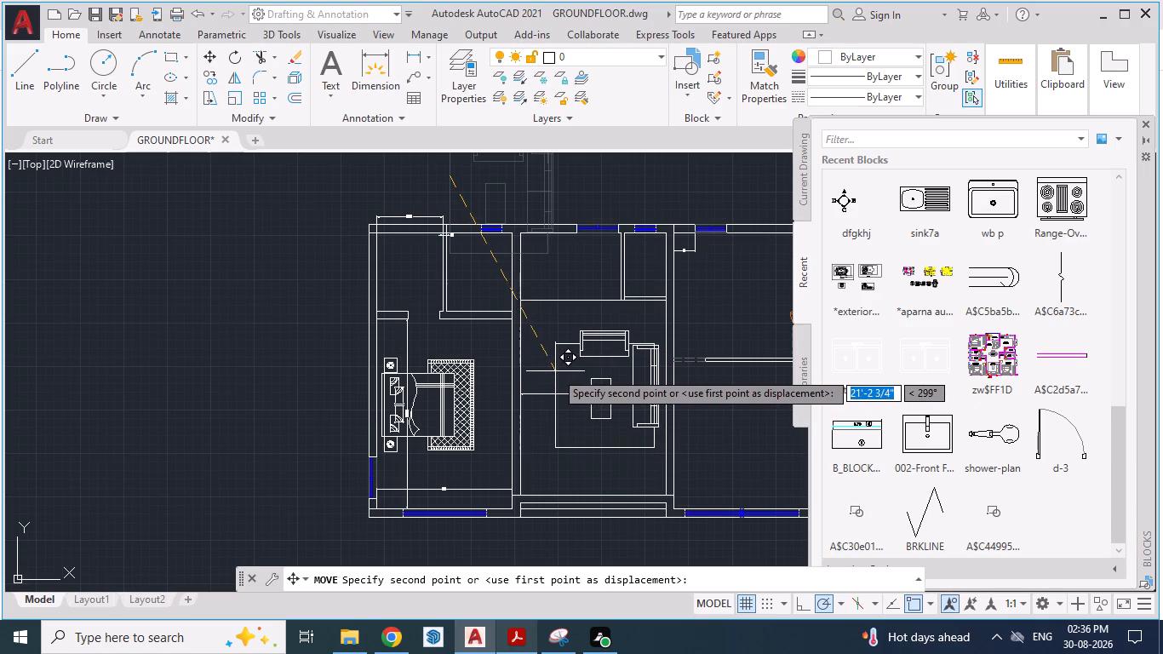
drag(555, 370, 558, 369)
click(558, 369)
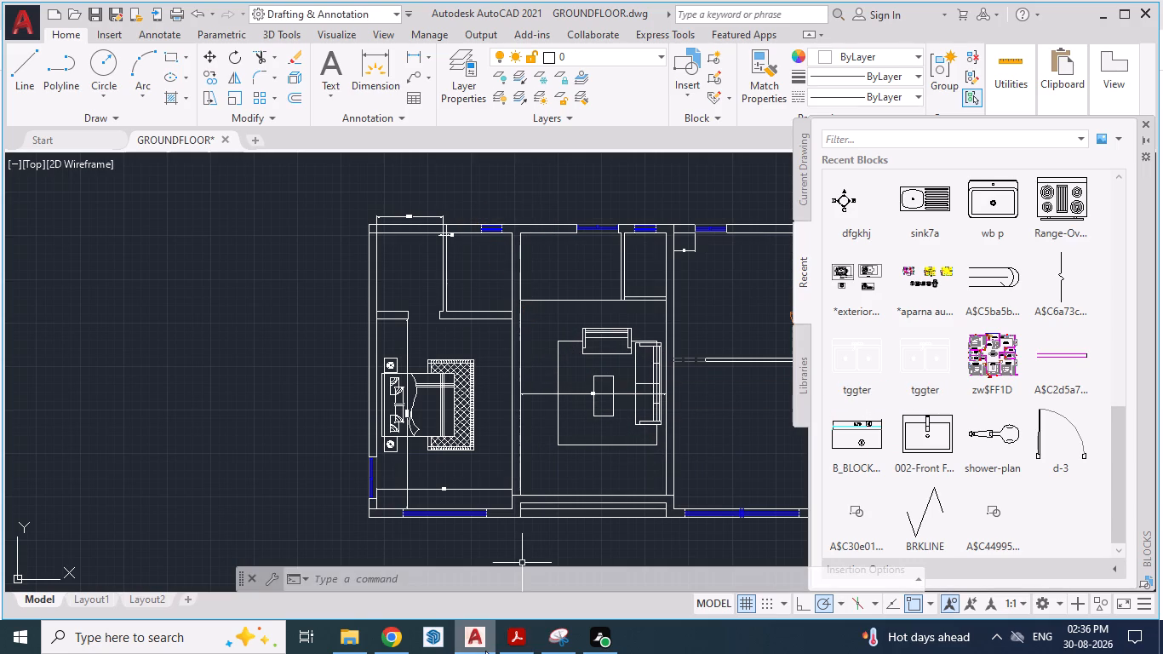
Check the sofa layout in the reference PDF and mirror the sofa block about a horizontal line, erasing the source object.
click(480, 647)
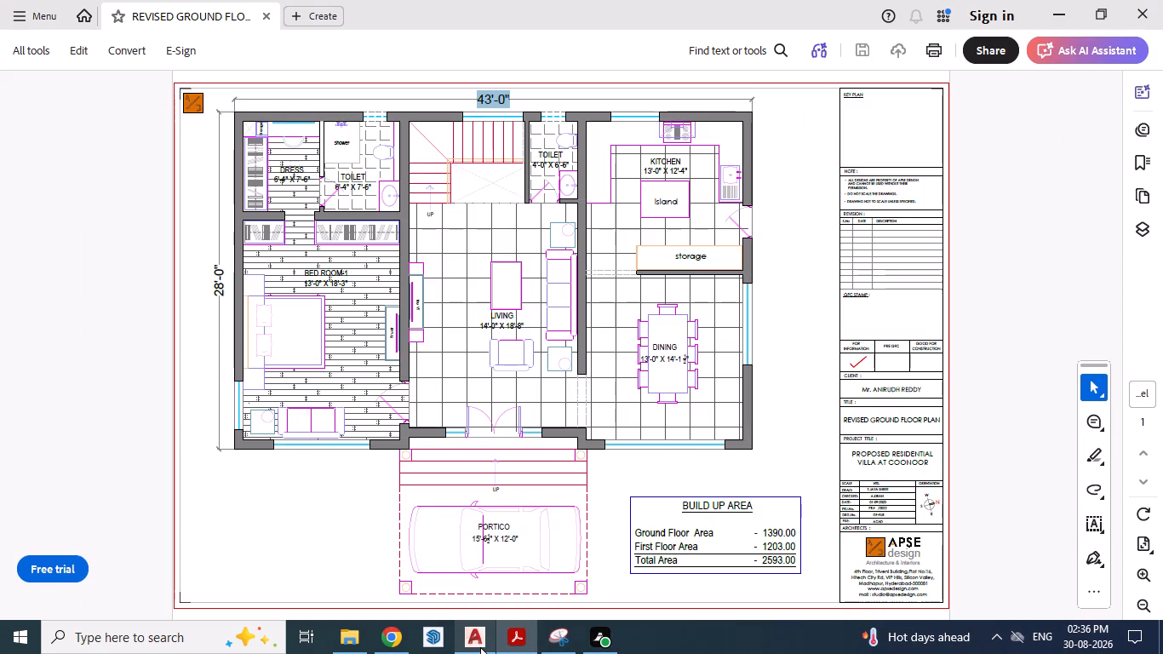
click(480, 647)
click(480, 647)
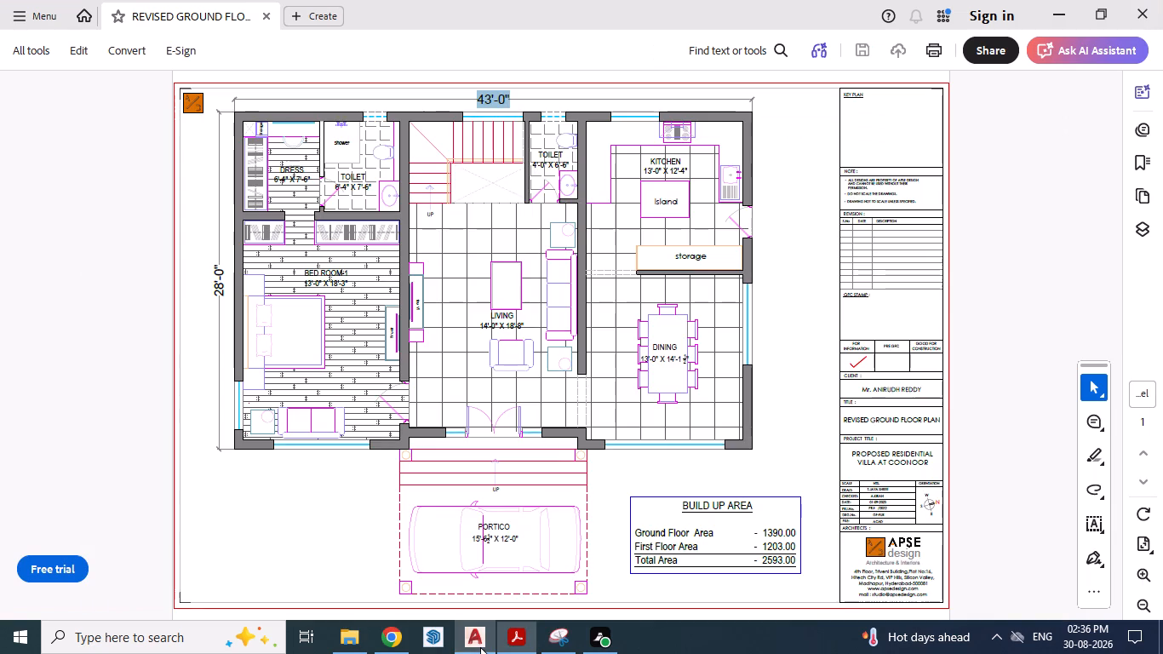
click(480, 647)
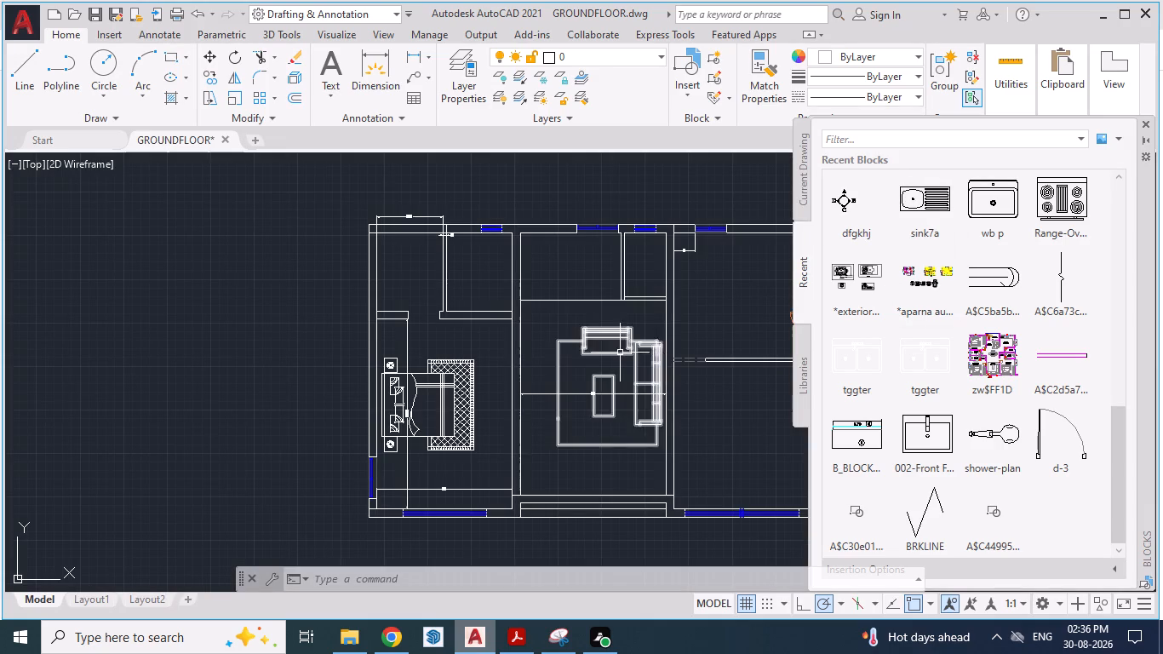
click(601, 334)
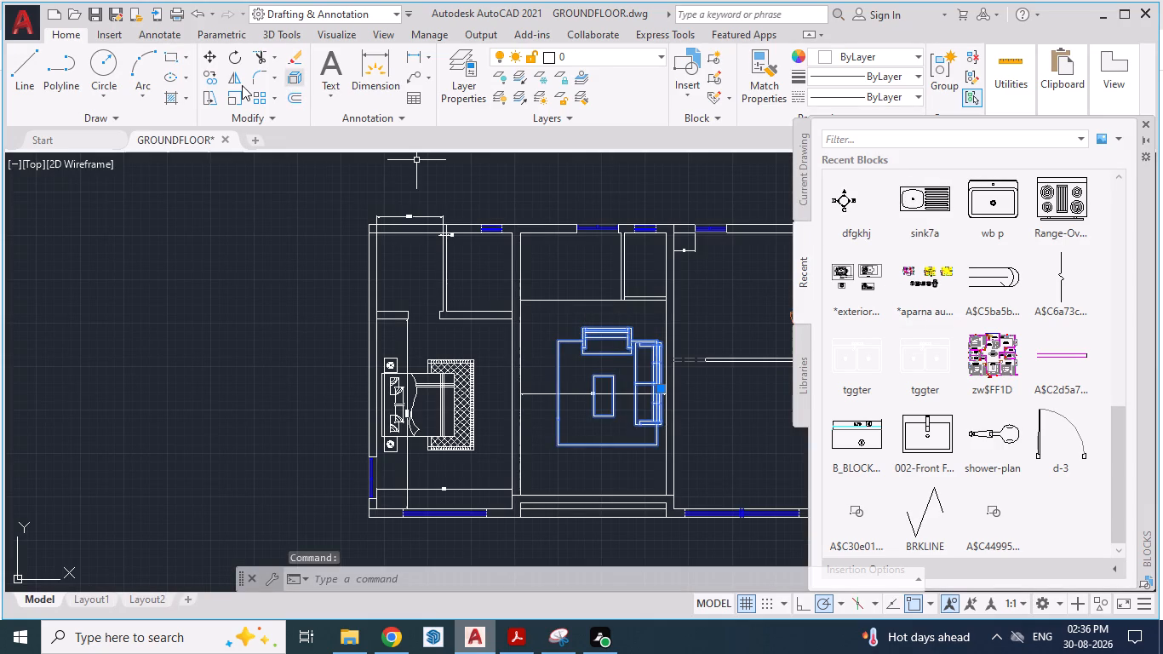
click(234, 82)
click(541, 372)
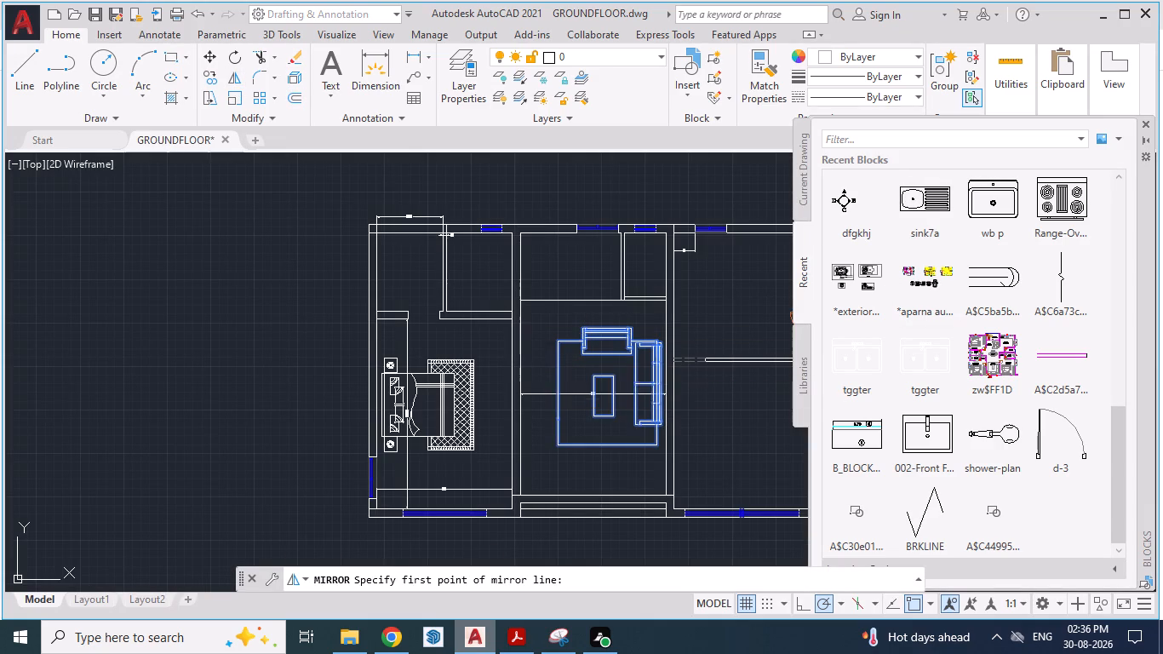
click(684, 379)
drag(711, 419, 684, 379)
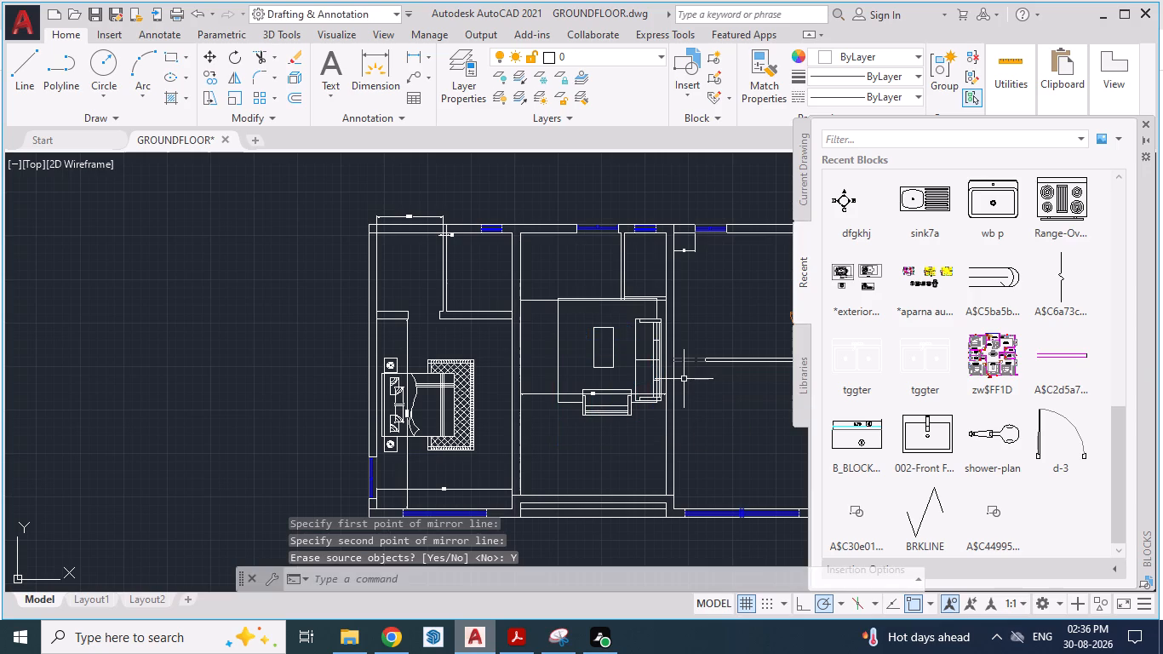
key(Escape)
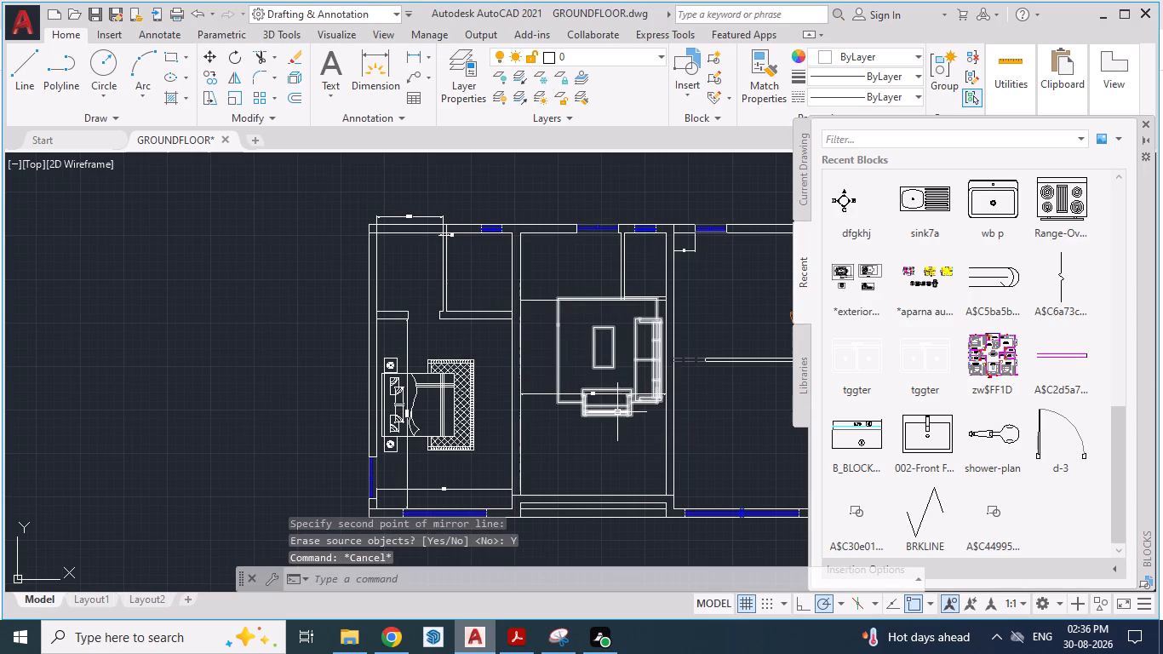
Move the mirrored sofa block about 3'-6 3/4" straight down towards the living room entrance.
click(613, 410)
key(m)
key(Return)
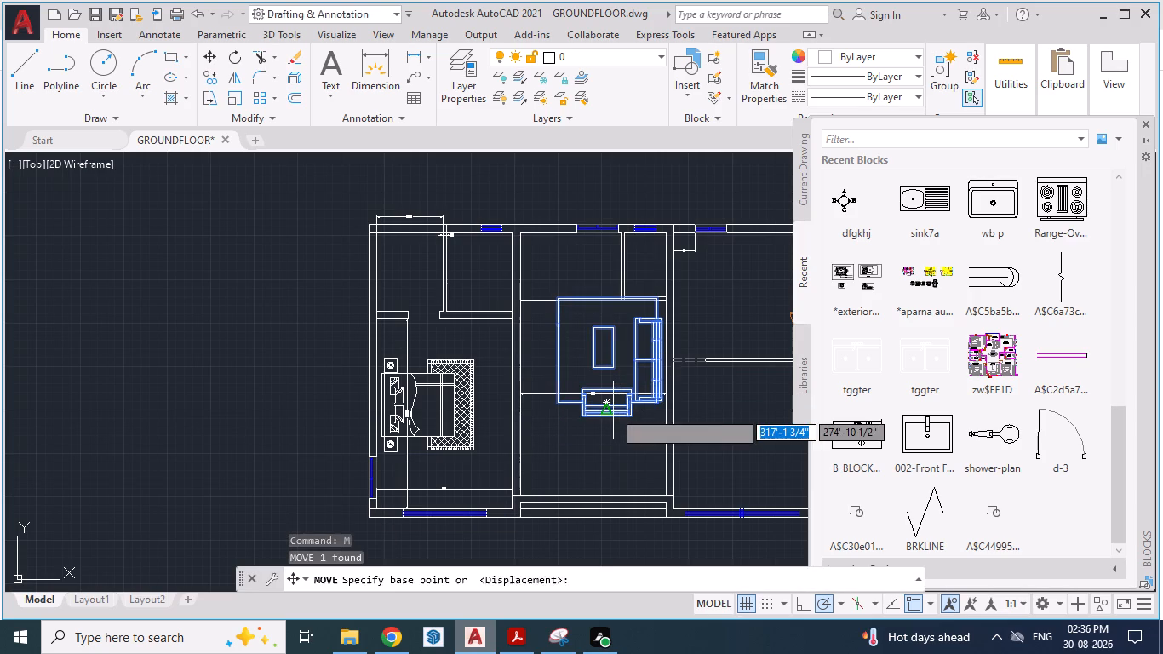
drag(613, 410, 603, 449)
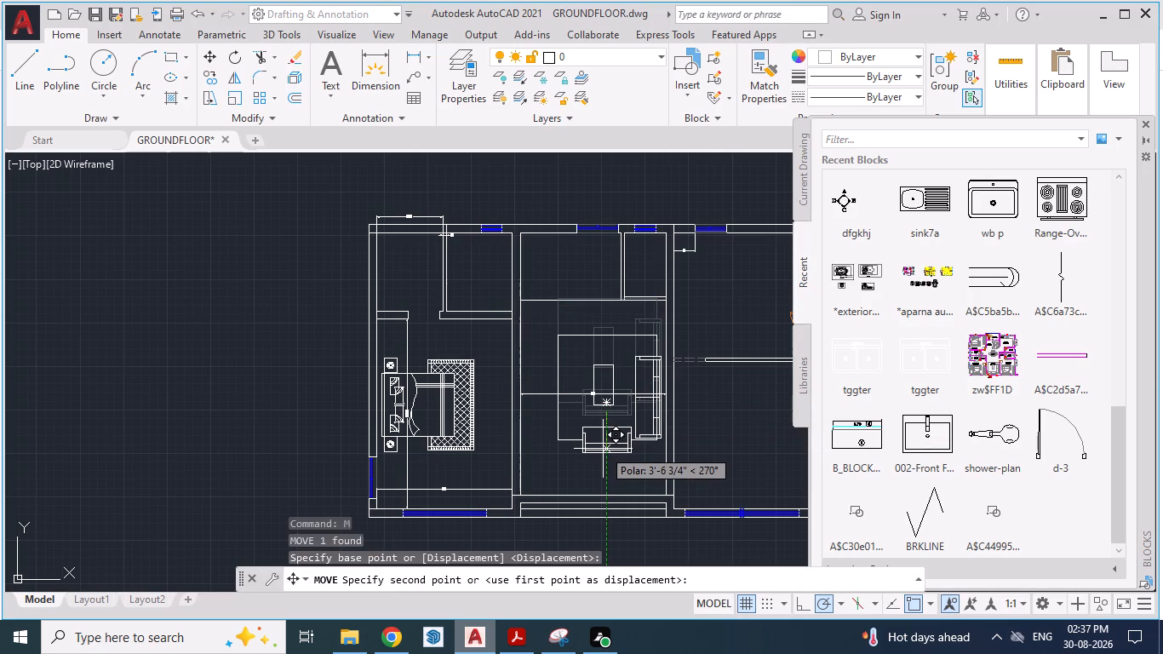
click(603, 449)
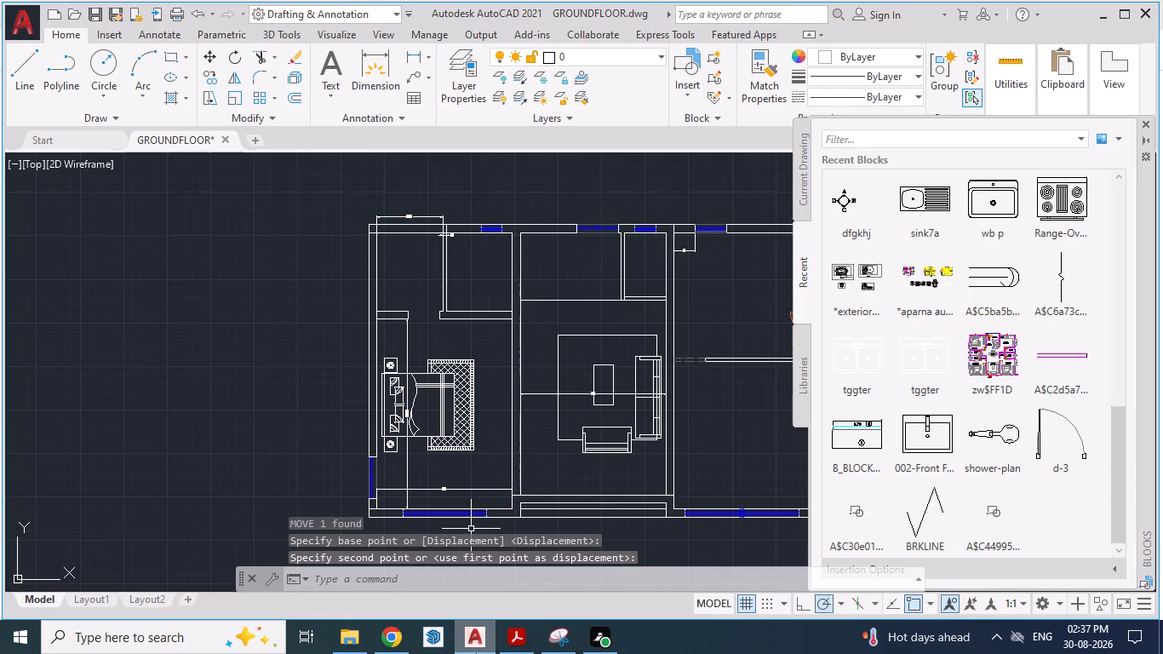
Compare the living room and the adjoining small toilet's walls in the drawing with the reference PDF.
click(485, 640)
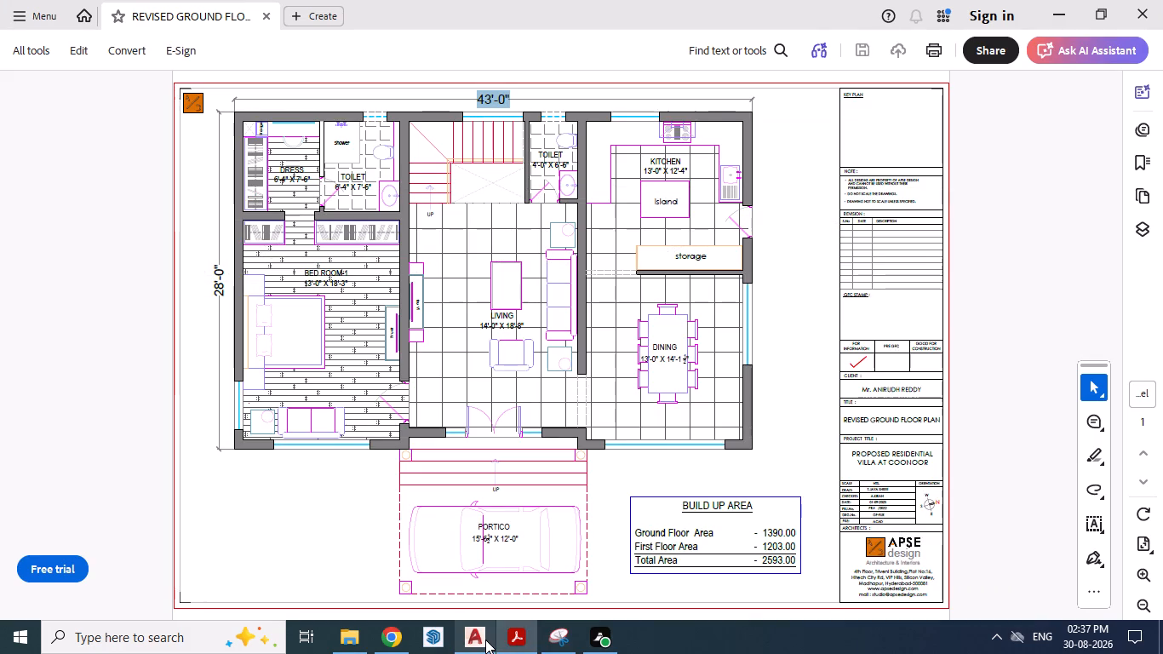
click(485, 640)
click(485, 640)
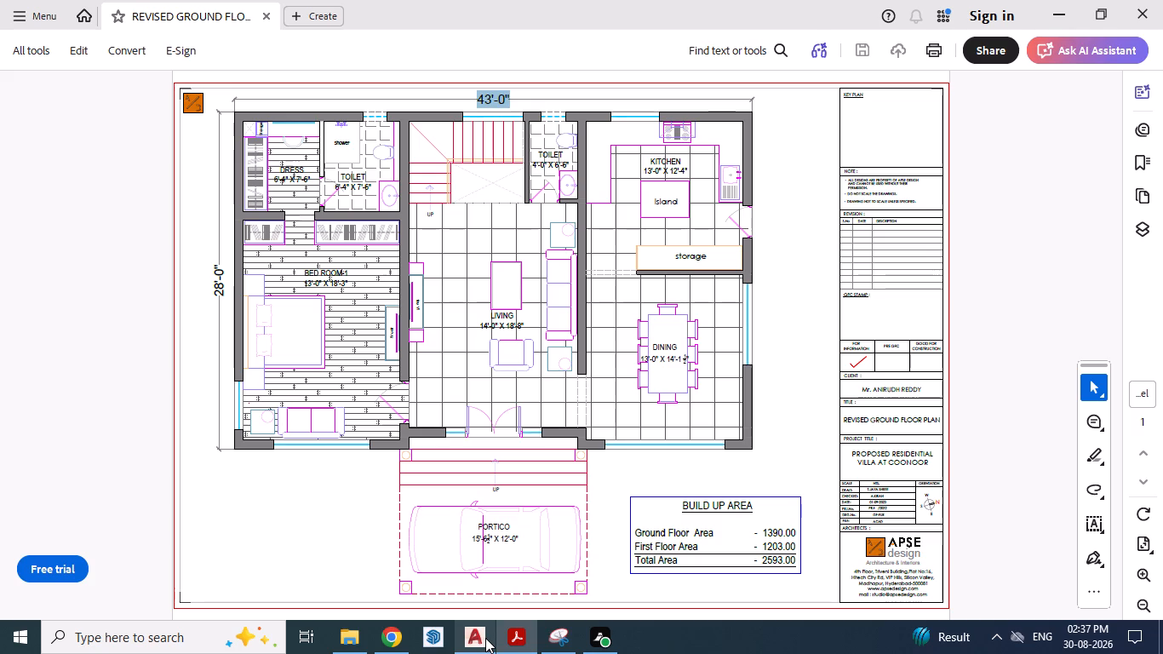
click(485, 638)
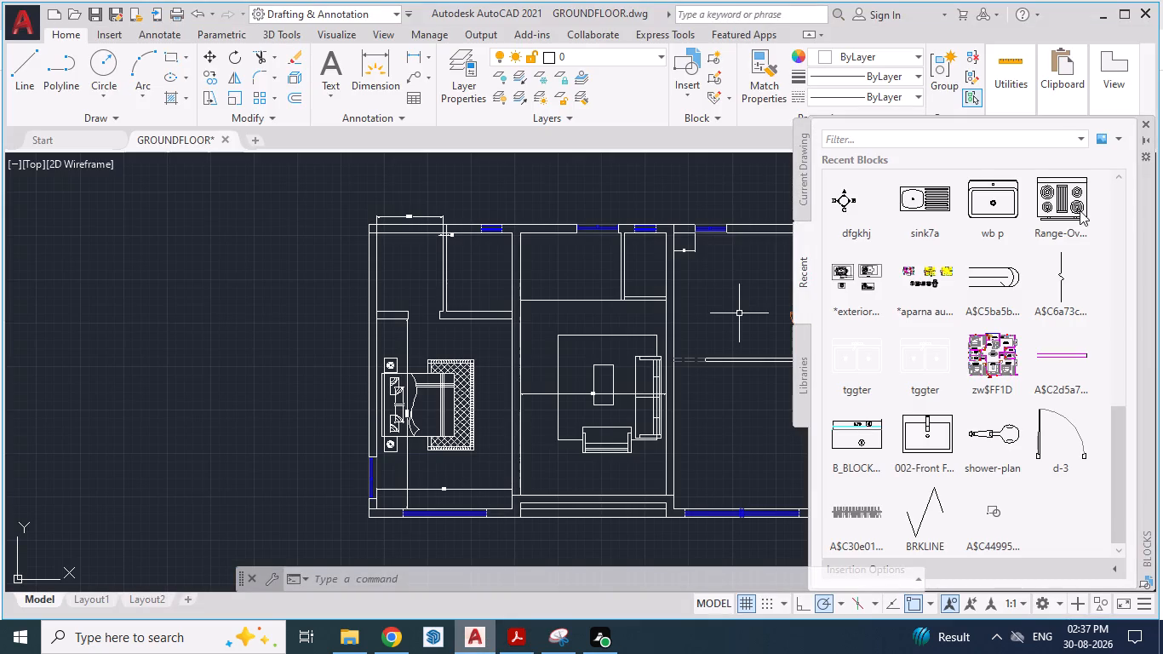
scroll(997, 254, up, 1)
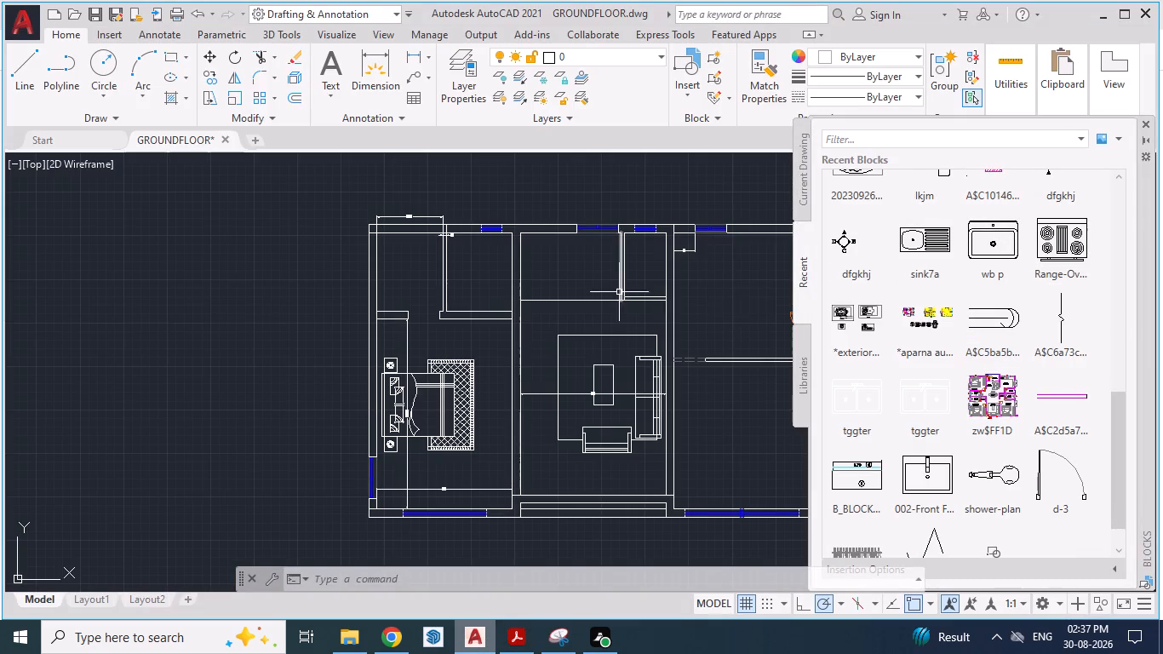
scroll(619, 292, down, 1)
scroll(666, 248, up, 2)
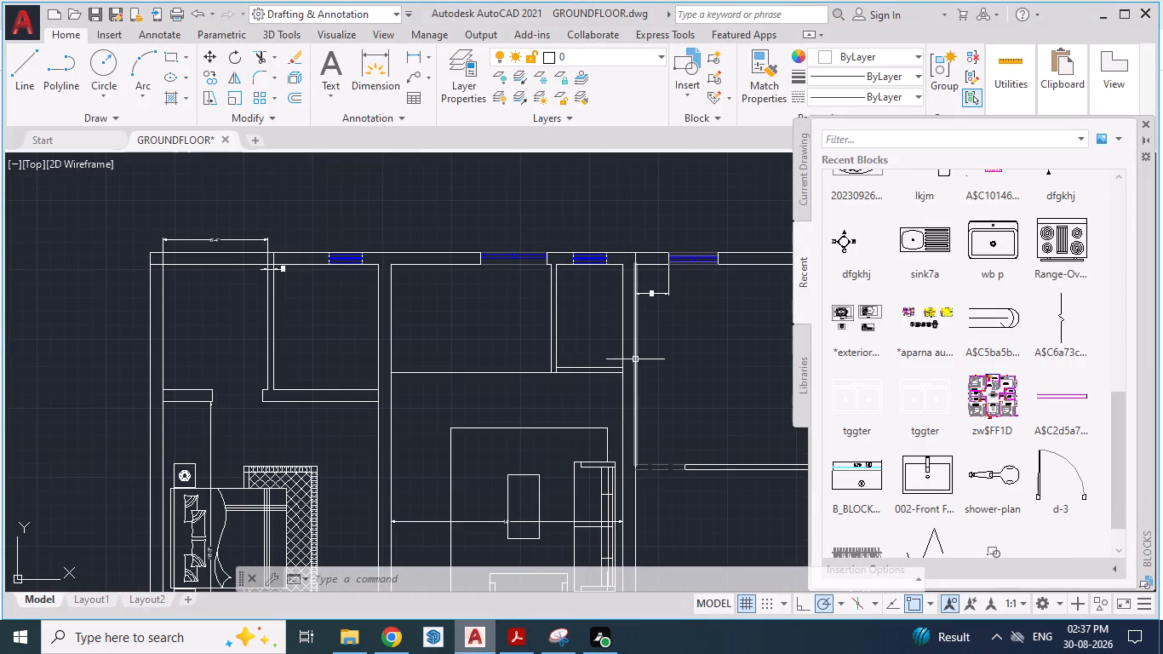
scroll(620, 343, up, 1)
key(alt+Tab)
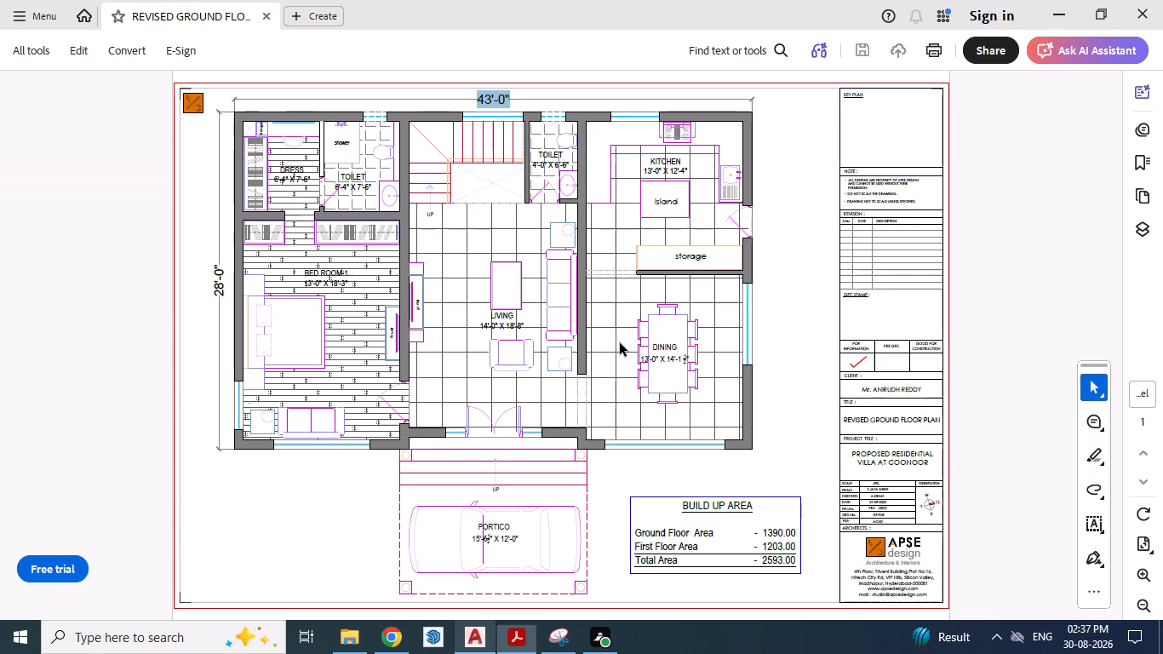
key(alt+Tab)
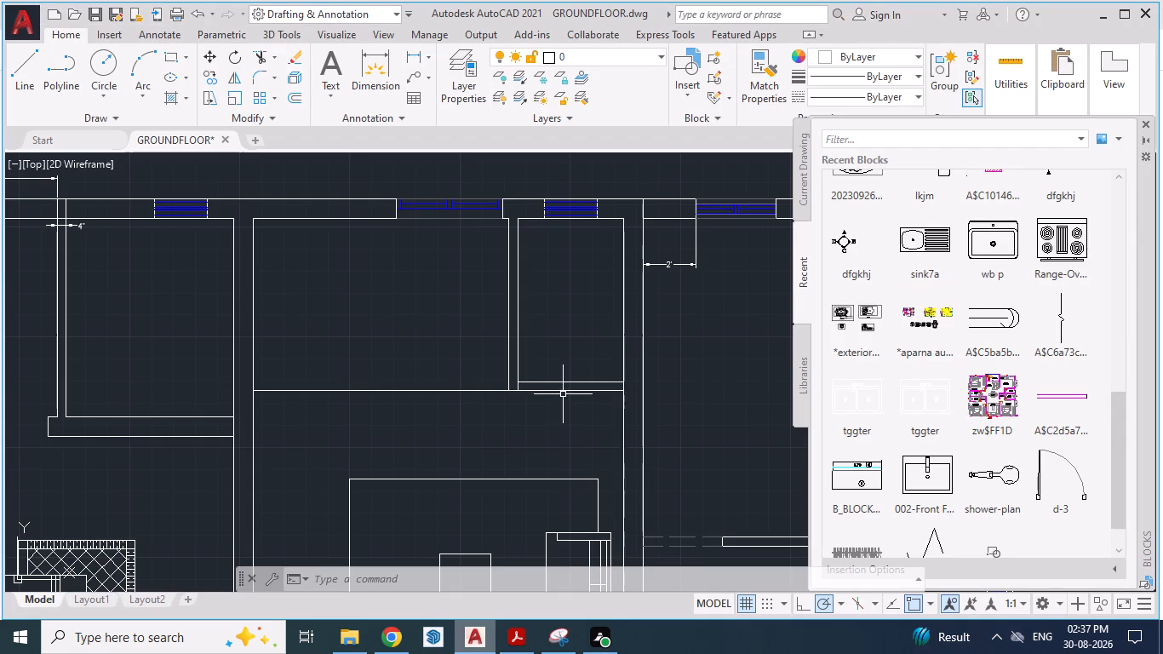
scroll(563, 394, up, 1)
key(alt+Tab)
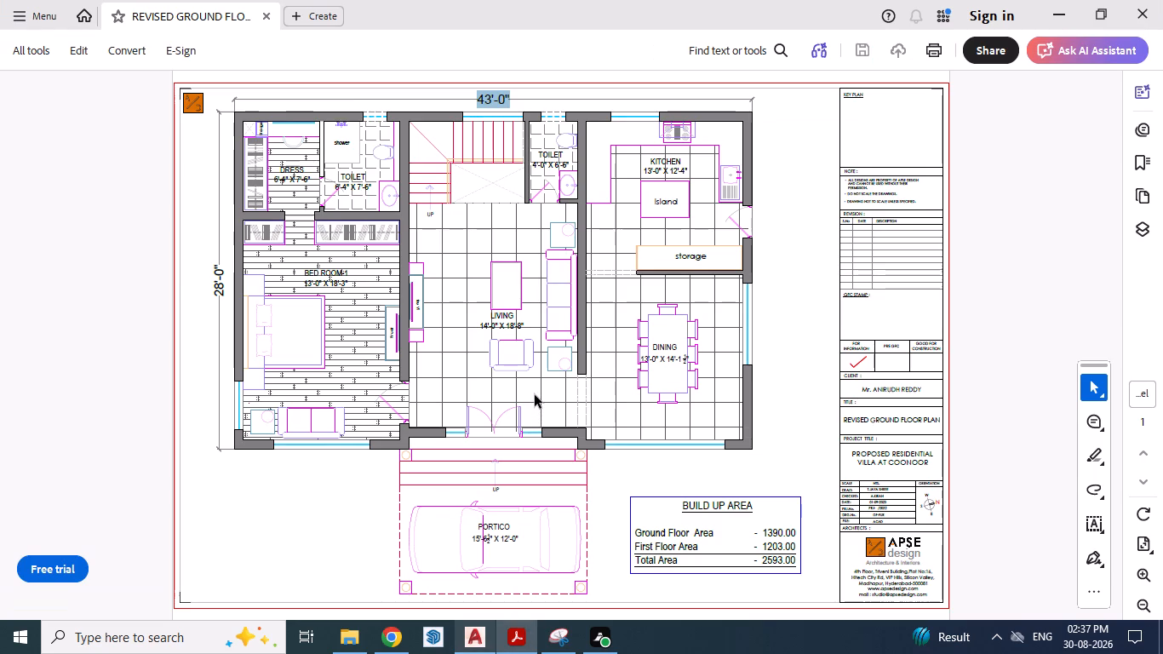
key(alt+Tab)
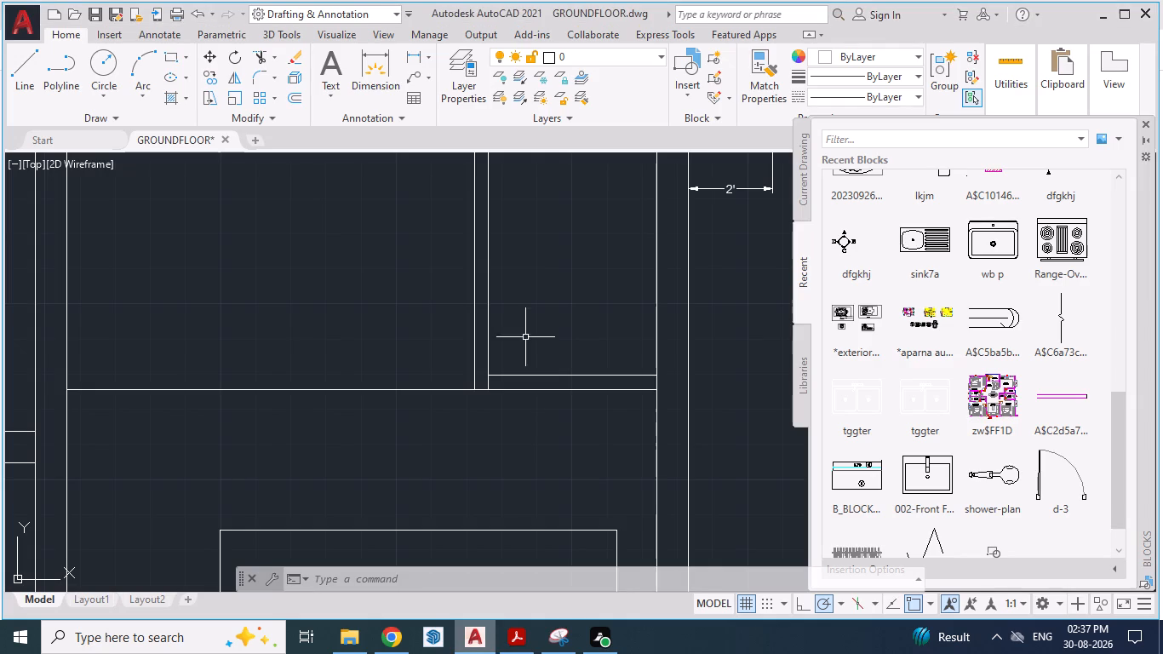
Trim the small toilet's inner side wall line where it crosses the thickness of the toilet's lower wall.
scroll(504, 395, up, 2)
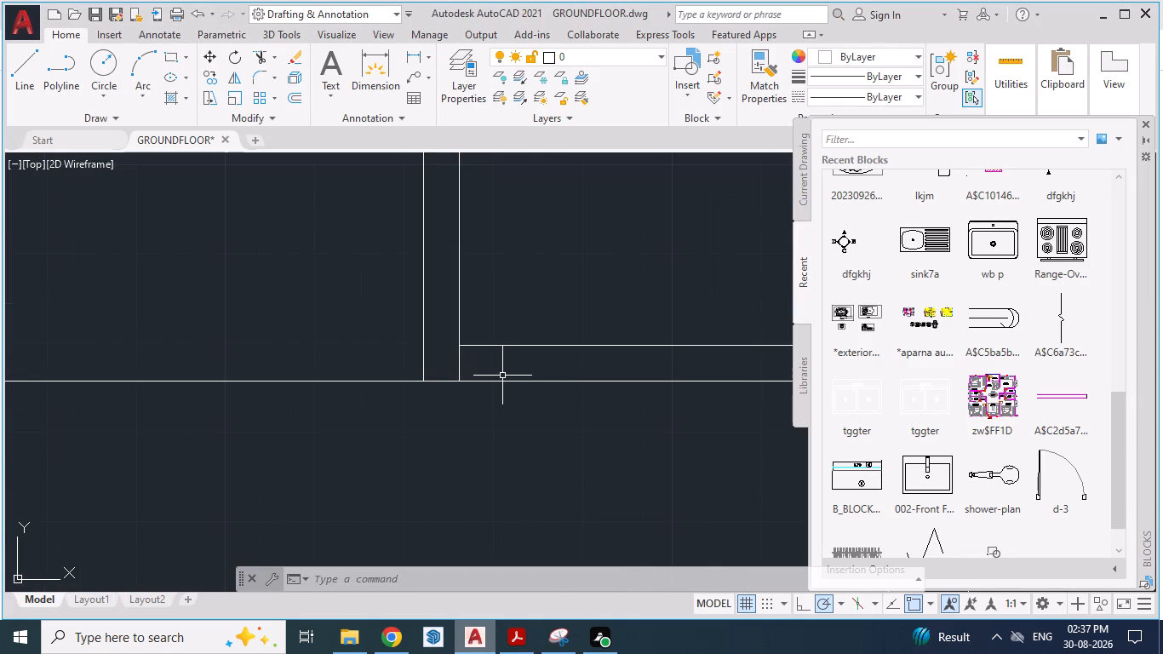
text(TR)
key(Return)
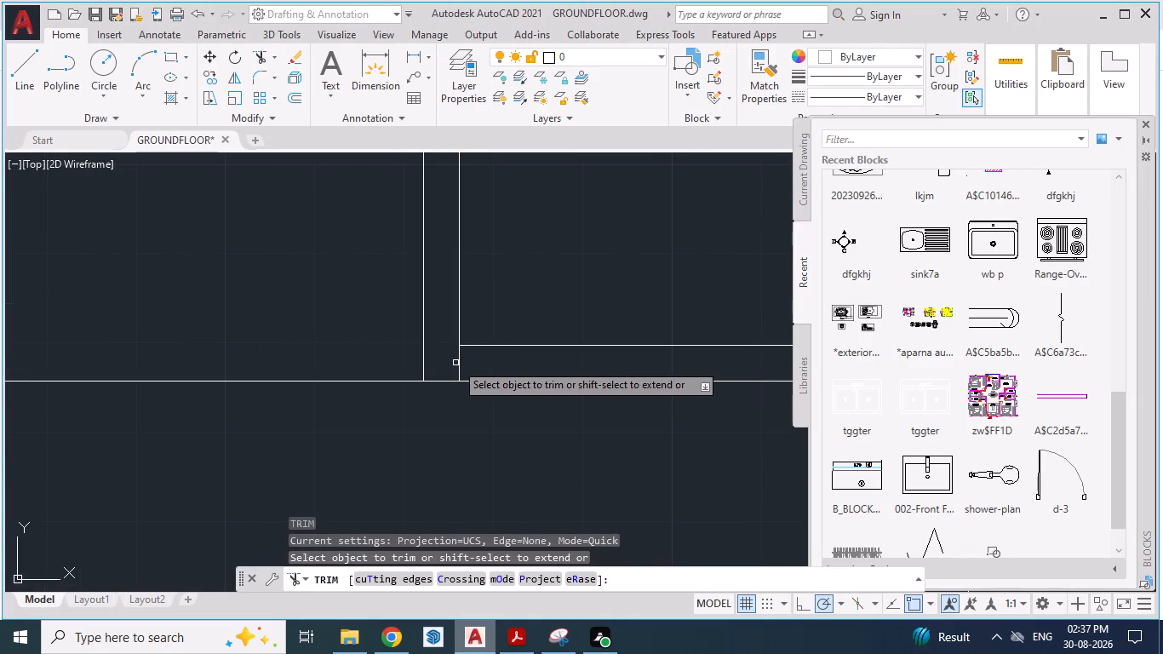
click(458, 362)
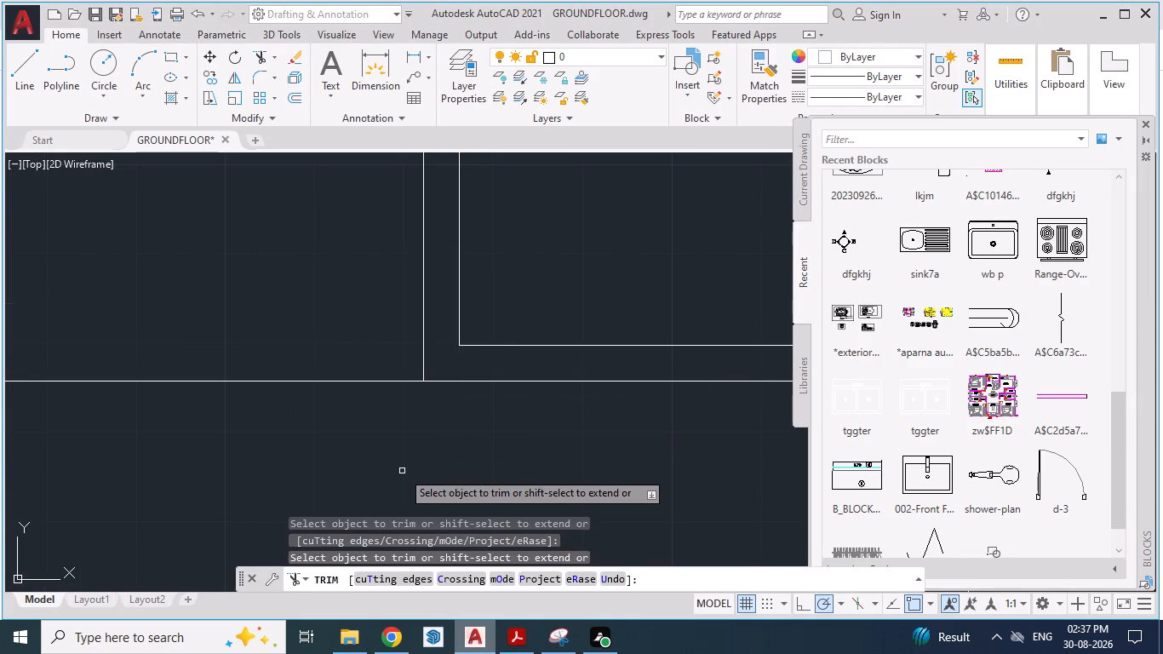
key(Escape)
key(Escape)
Draw a short line across the small toilet's lower wall thickness, continuing the inner face of its side wall as a door jamb.
scroll(375, 428, down, 2)
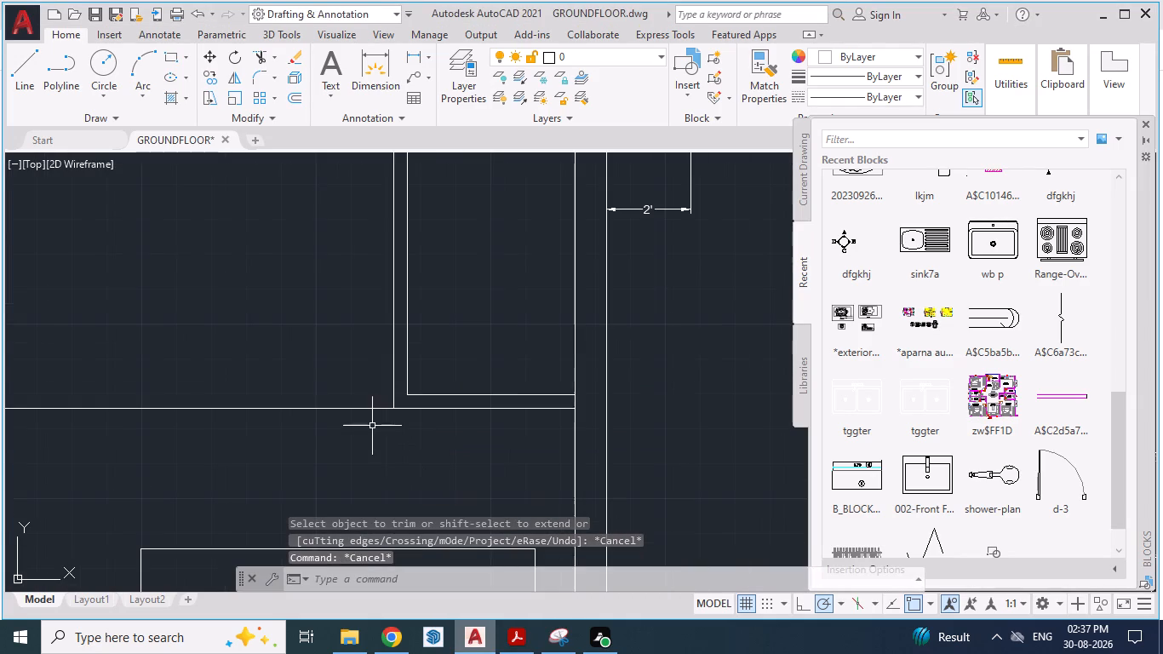
key(l)
key(Return)
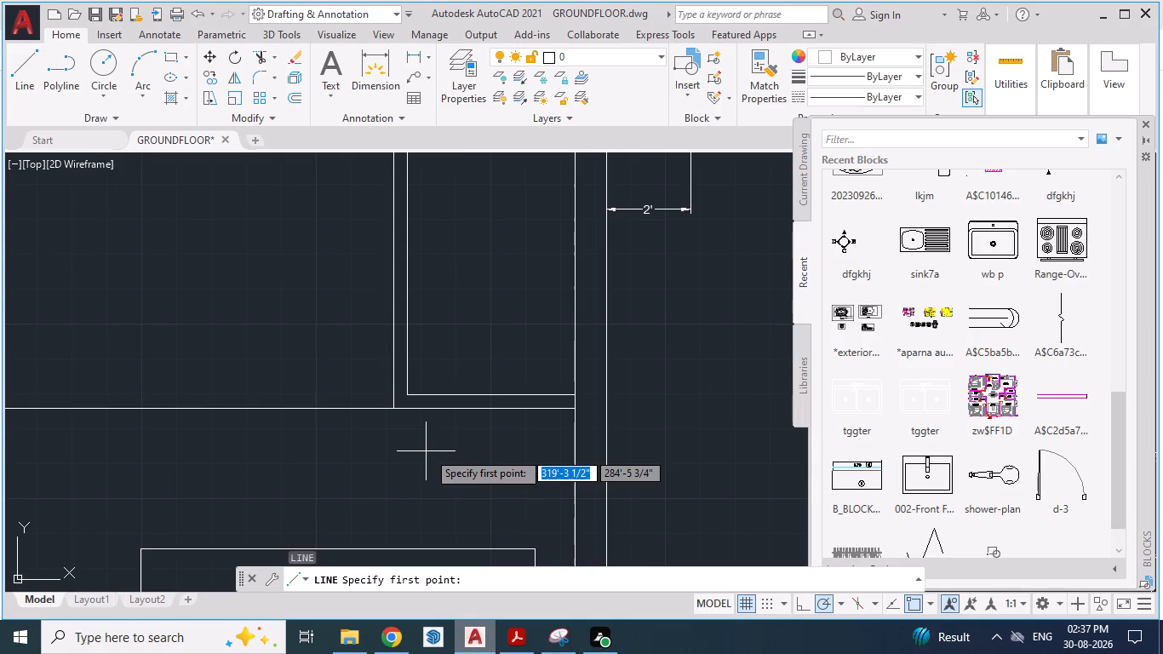
scroll(432, 413, up, 3)
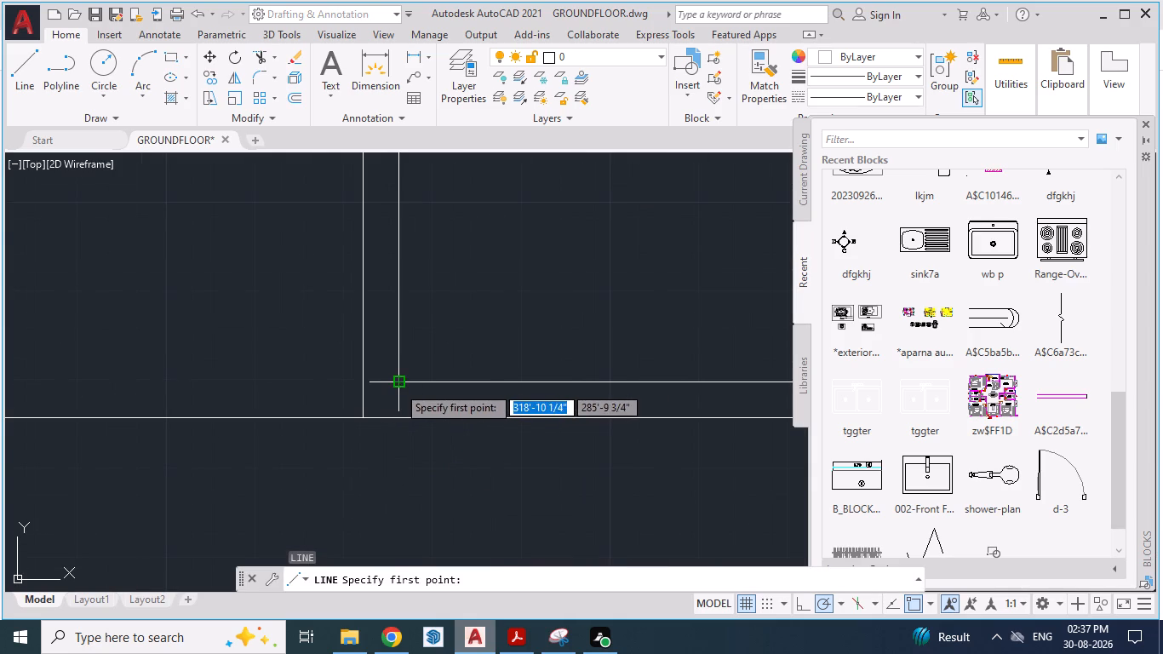
click(398, 386)
click(398, 413)
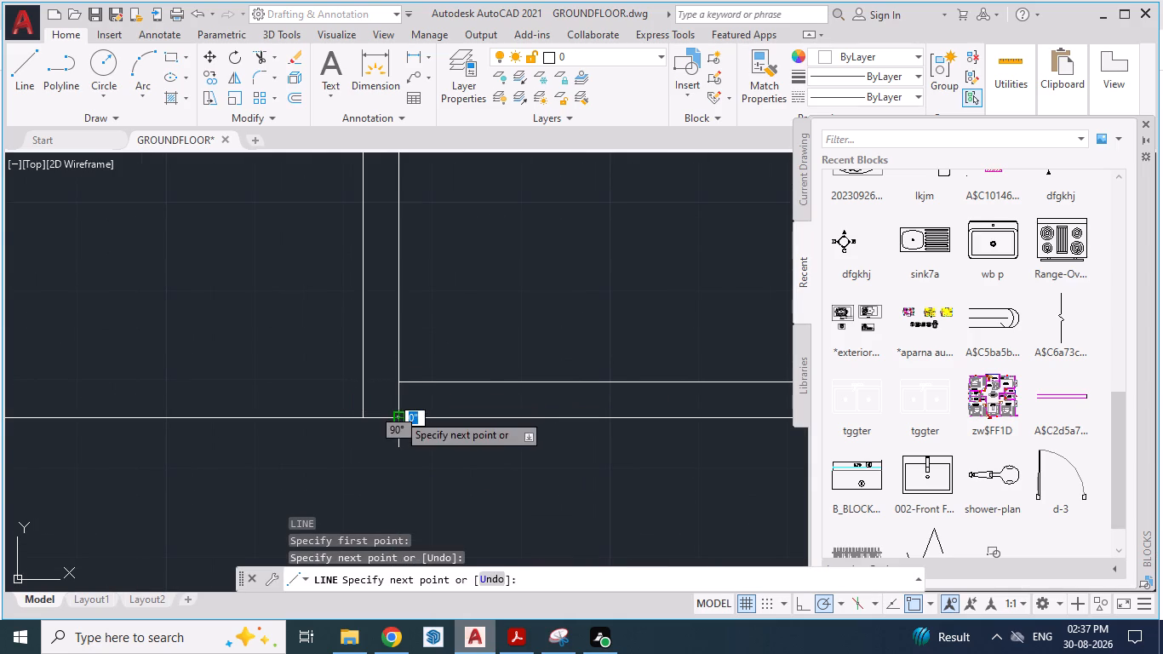
key(Return)
scroll(373, 420, down, 1)
key(Escape)
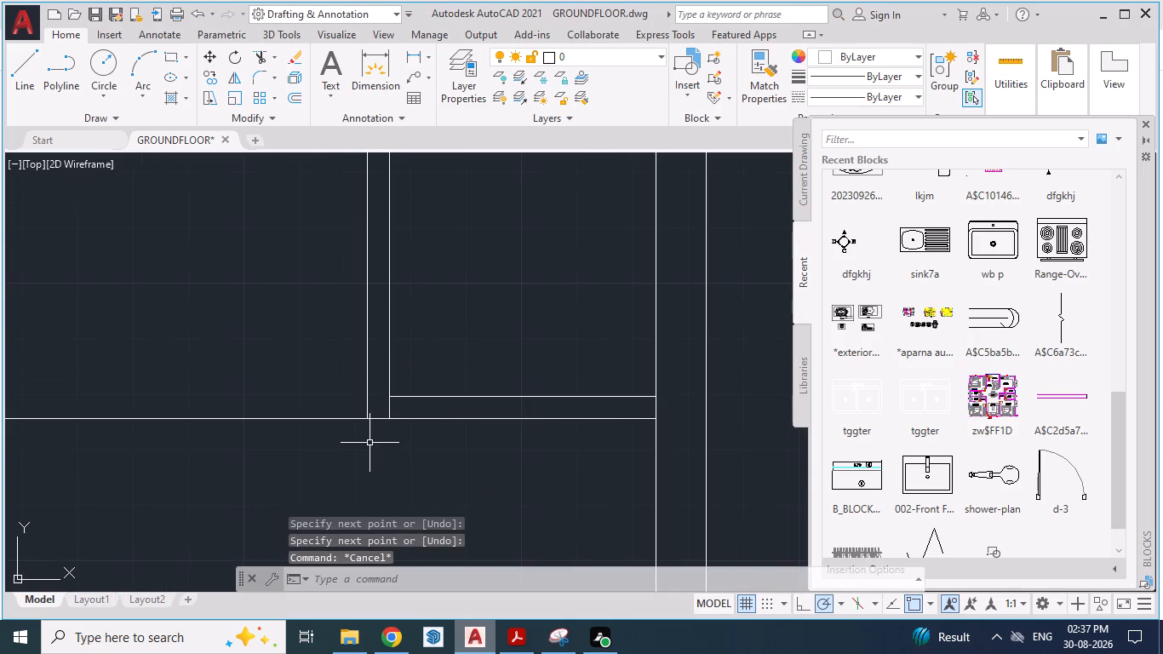
Offset the short jamb line 2'6" along the small toilet's lower wall, towards the kitchen side, to mark the door opening's other edge.
key(o)
key(Return)
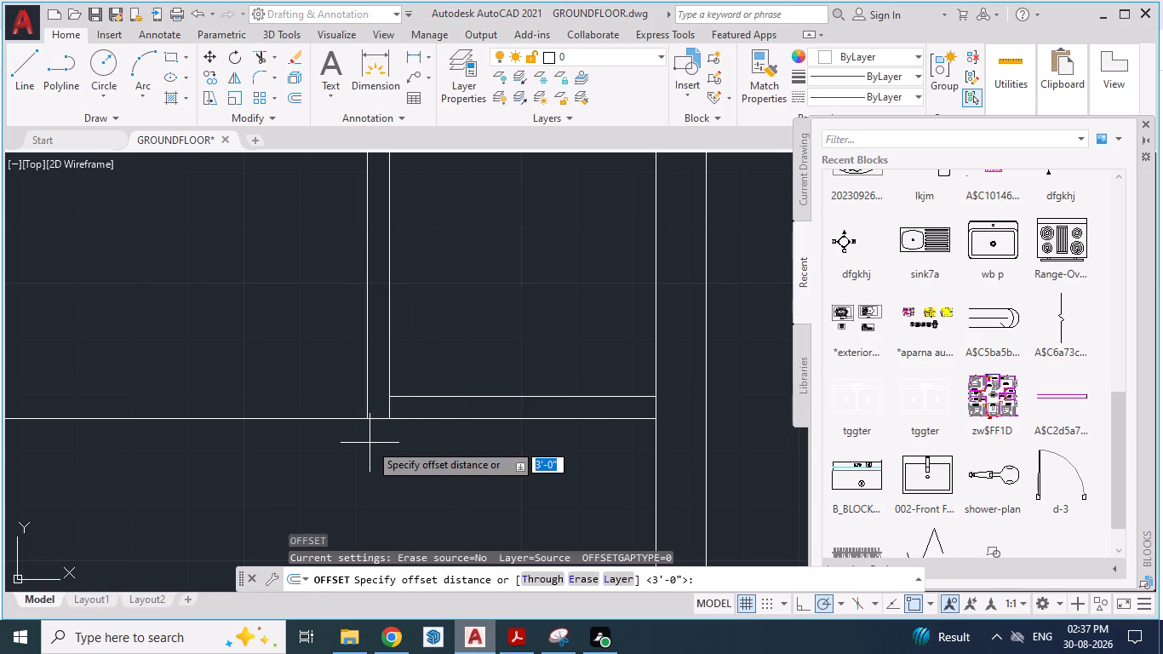
key(2)
key(apostrophe)
key(6)
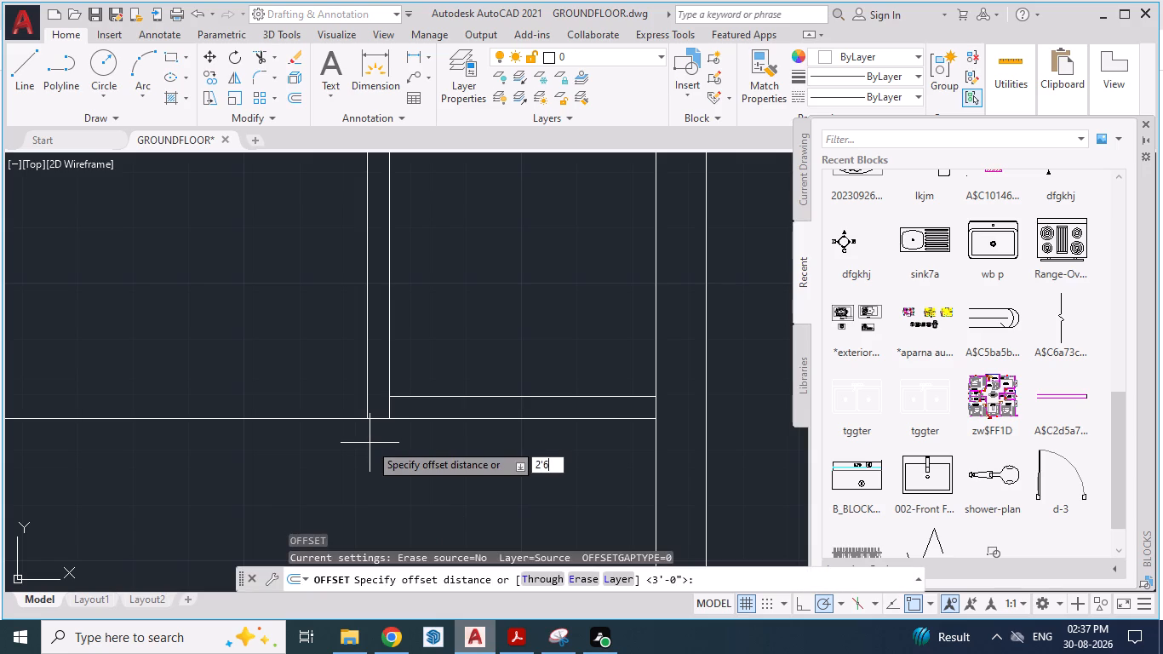
key(shift+quotedbl)
key(Return)
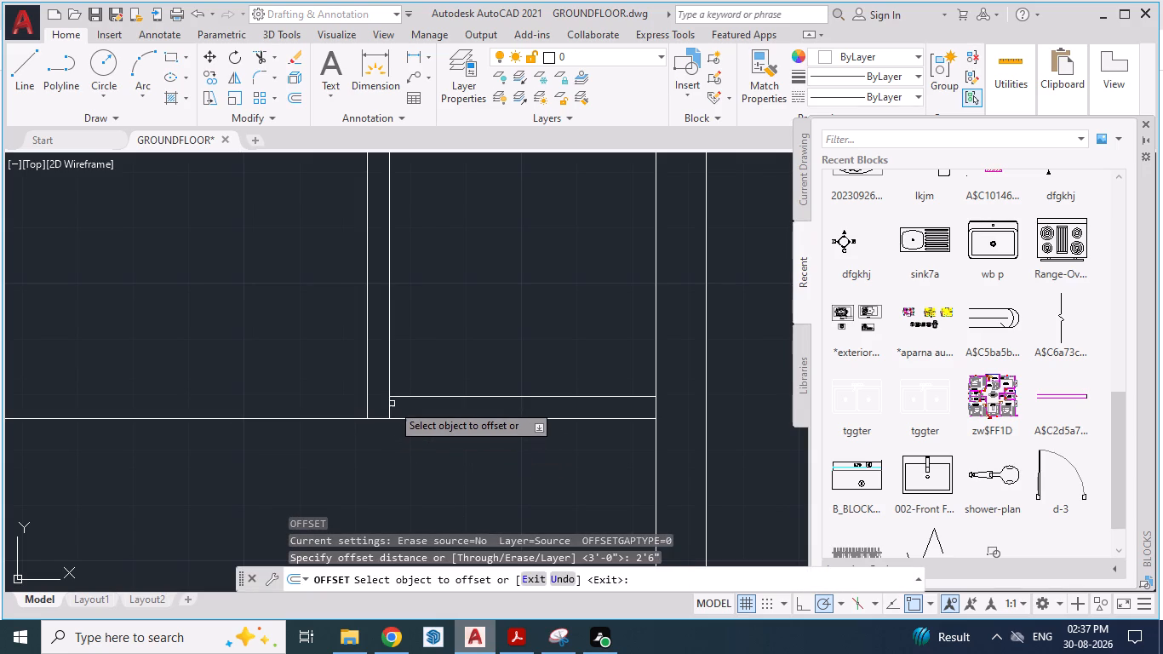
drag(388, 408, 450, 410)
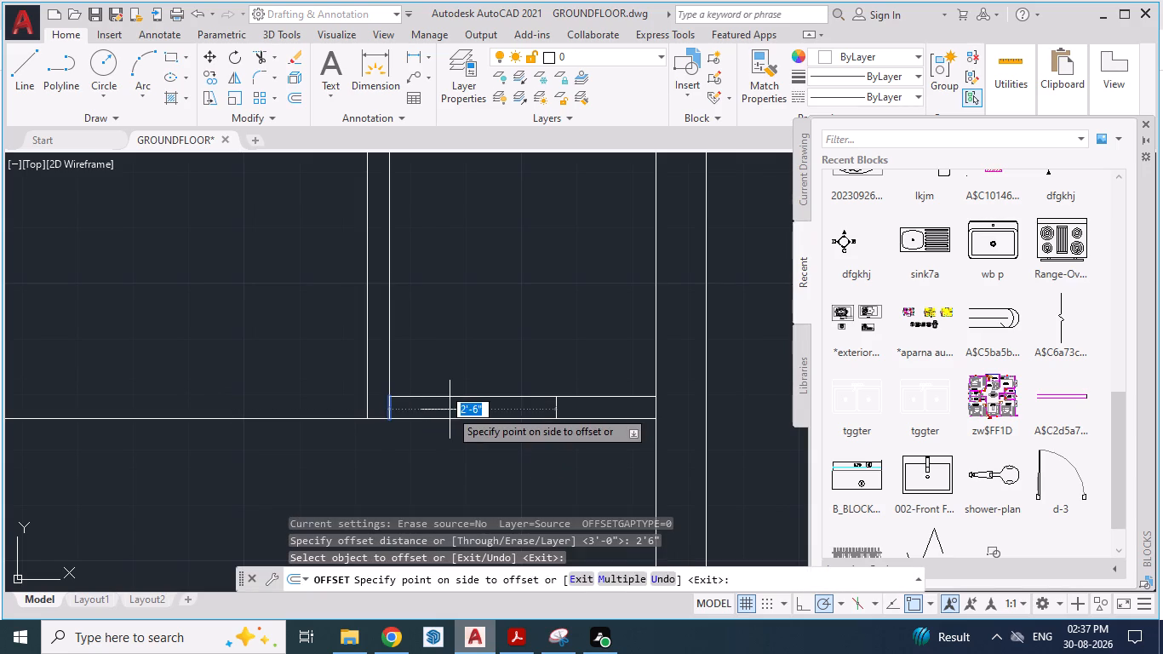
click(450, 410)
scroll(419, 429, down, 2)
key(alt+Tab)
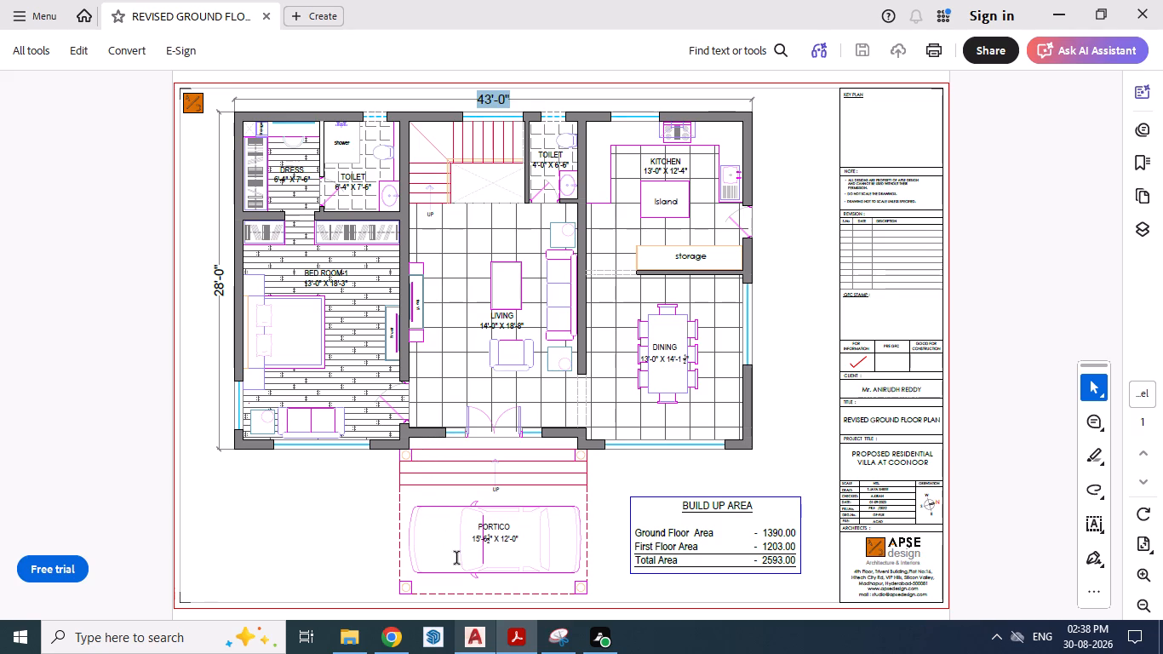
click(508, 641)
scroll(493, 398, down, 1)
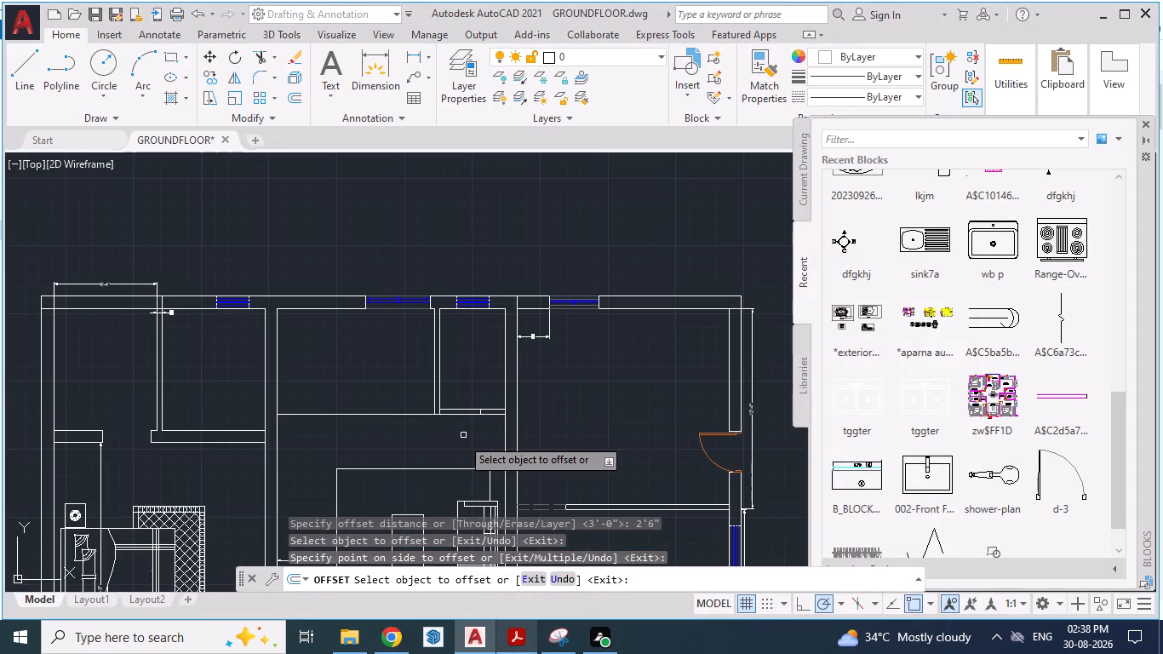
scroll(461, 438, up, 2)
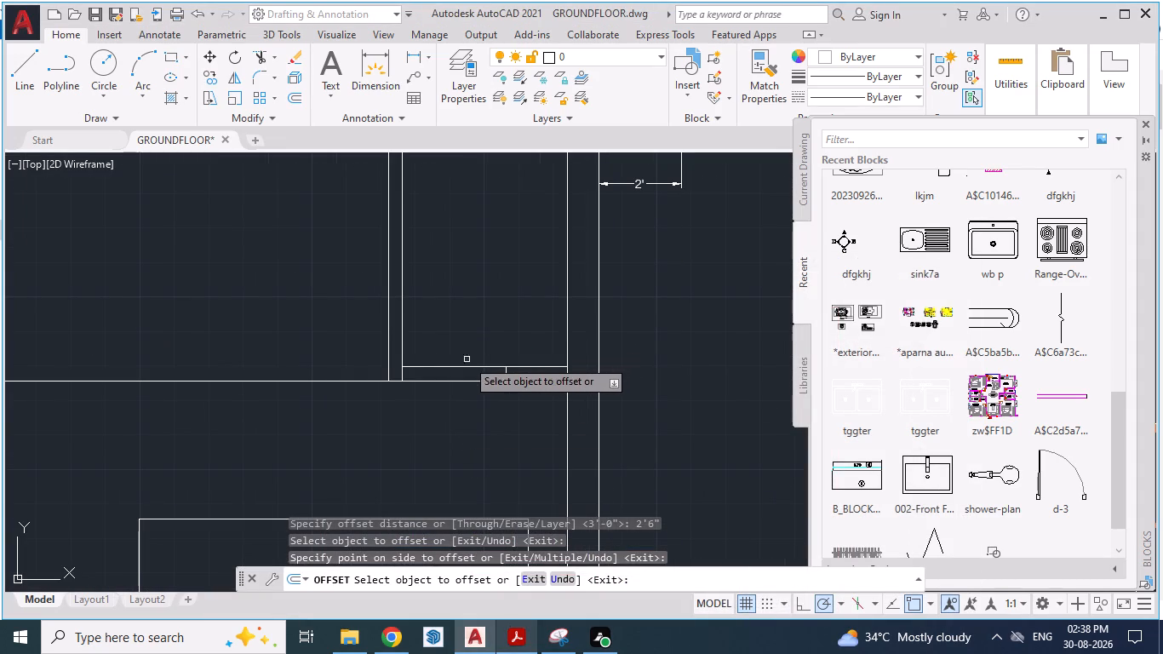
key(Escape)
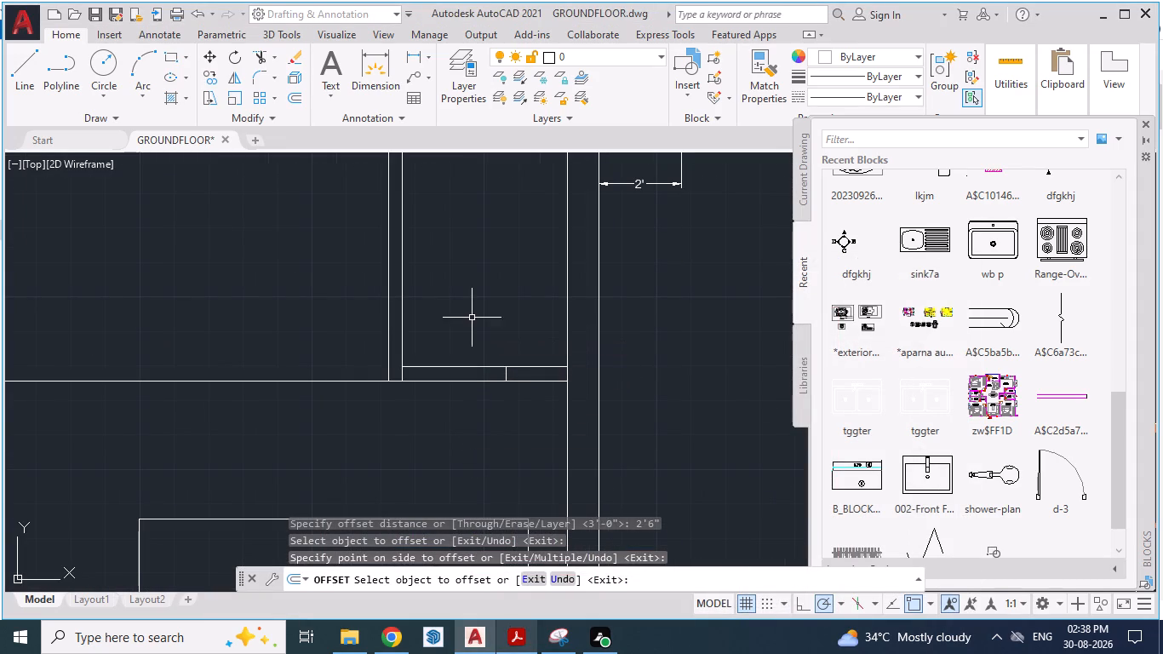
key(Escape)
Trim both lines of the small toilet's lower wall between the two jamb lines to open the doorway.
text(TR)
key(Return)
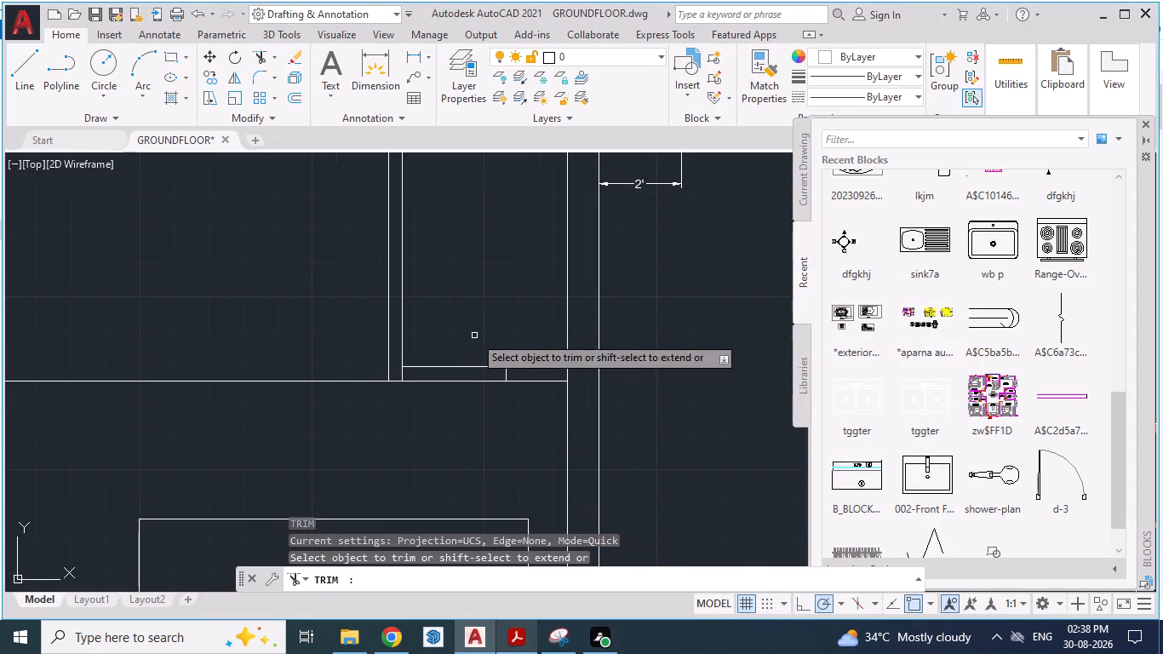
click(450, 369)
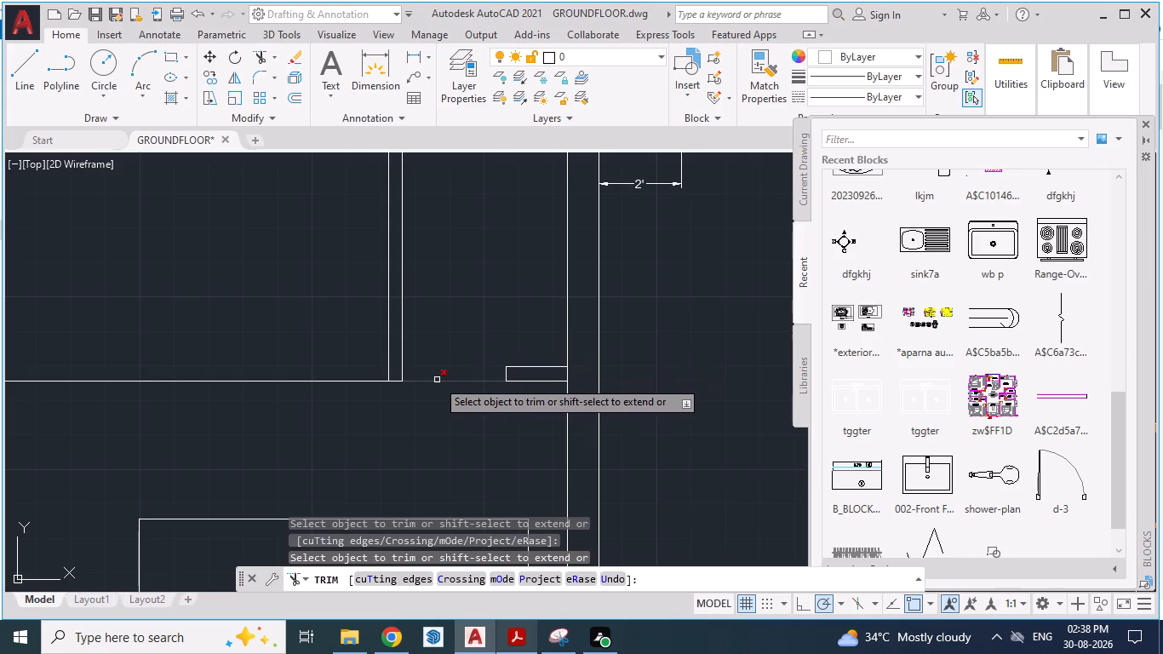
click(437, 380)
scroll(450, 408, down, 2)
scroll(449, 428, up, 1)
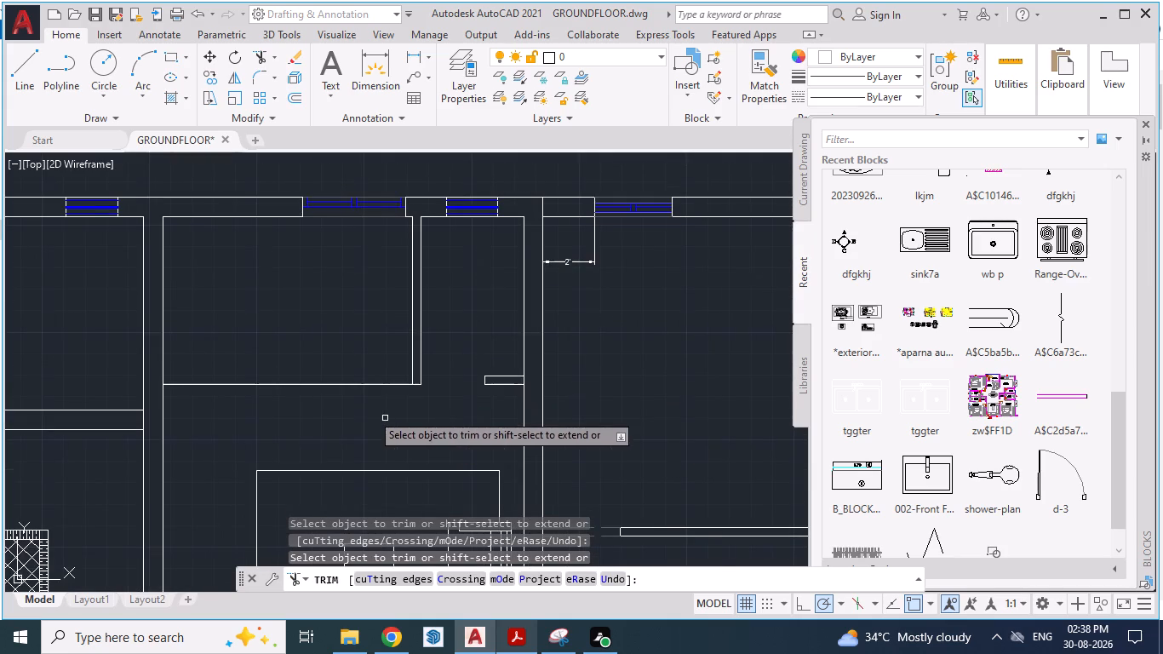
scroll(485, 409, down, 2)
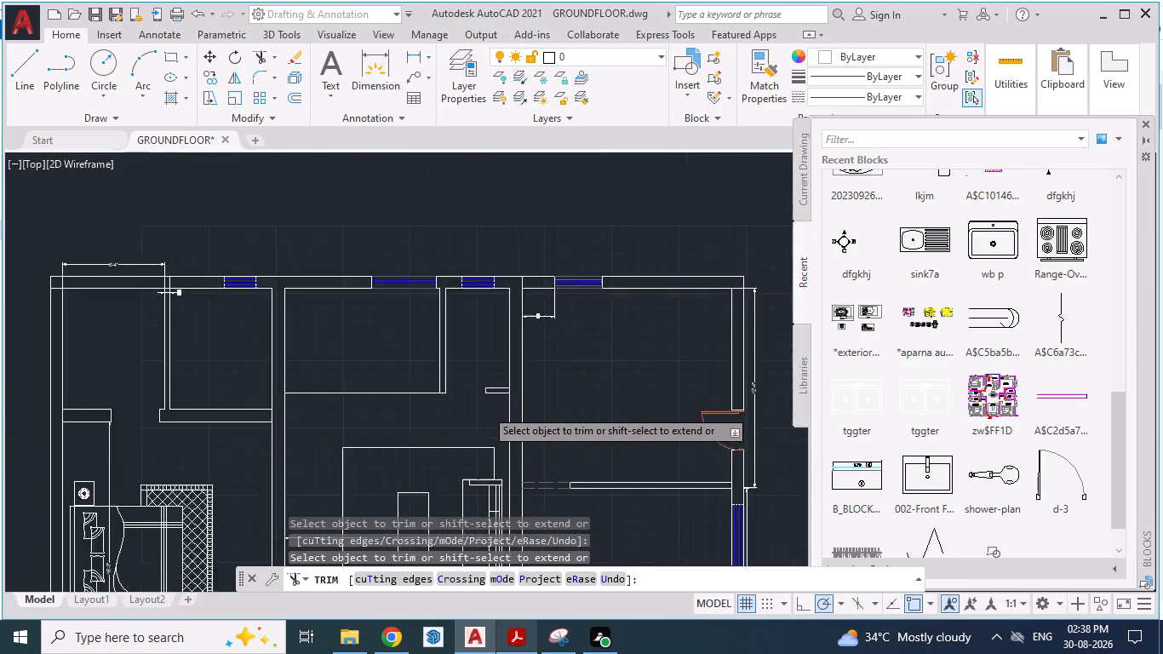
scroll(260, 400, up, 2)
scroll(359, 353, down, 1)
Examine the reference PDF for the door position in the wall between the dress area and the bedroom toilet.
key(alt+Tab)
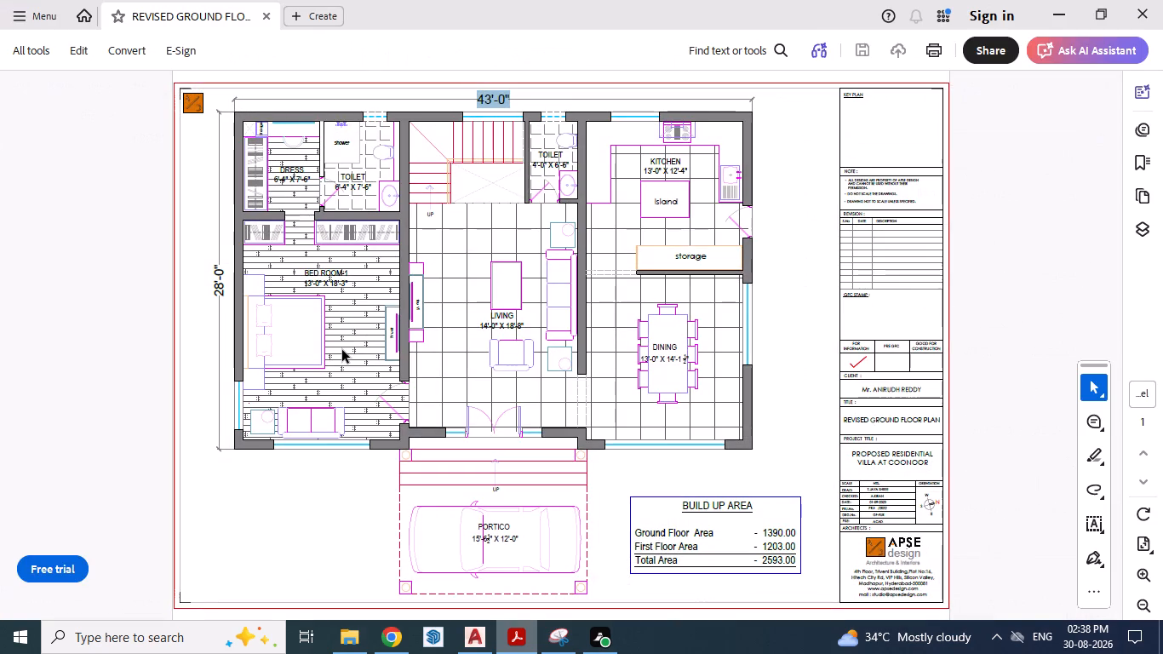
ctrl+scroll(336, 206, up, 2)
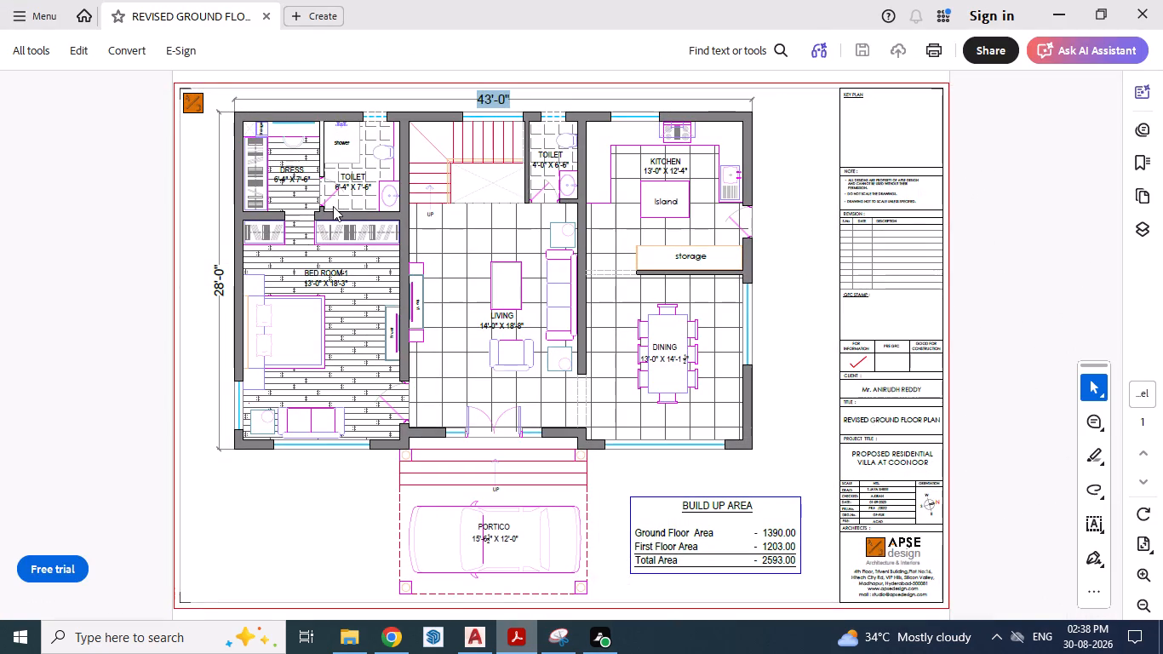
scroll(328, 210, up, 1)
ctrl+scroll(324, 204, up, 3)
click(330, 292)
ctrl+scroll(333, 201, up, 2)
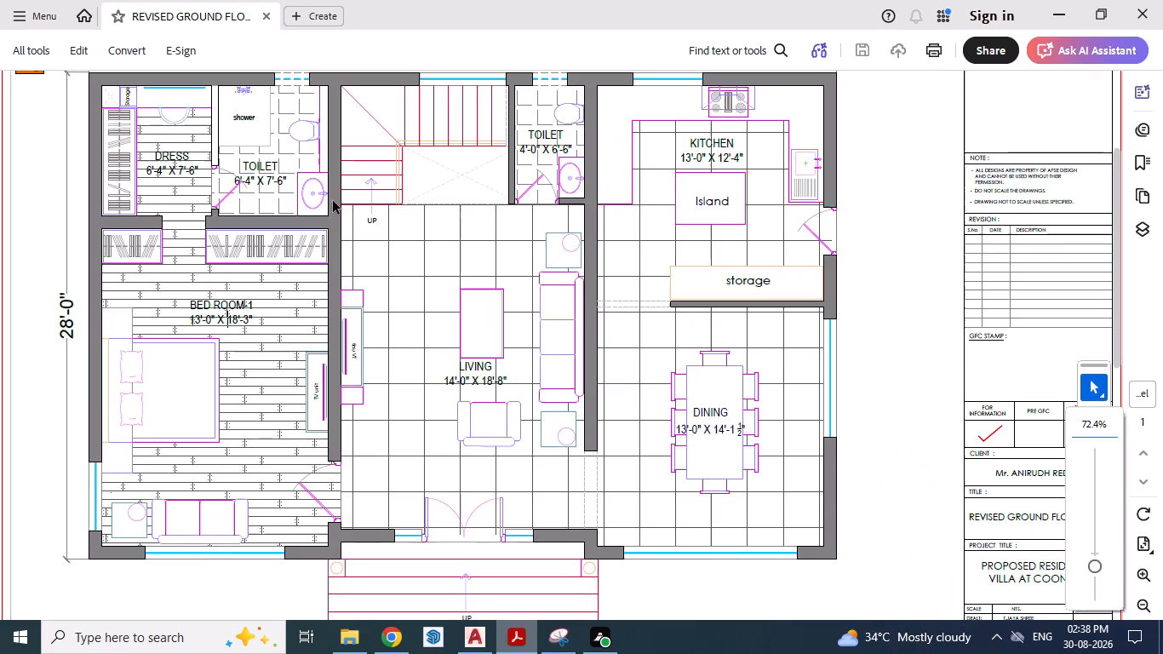
ctrl+scroll(542, 282, down, 1)
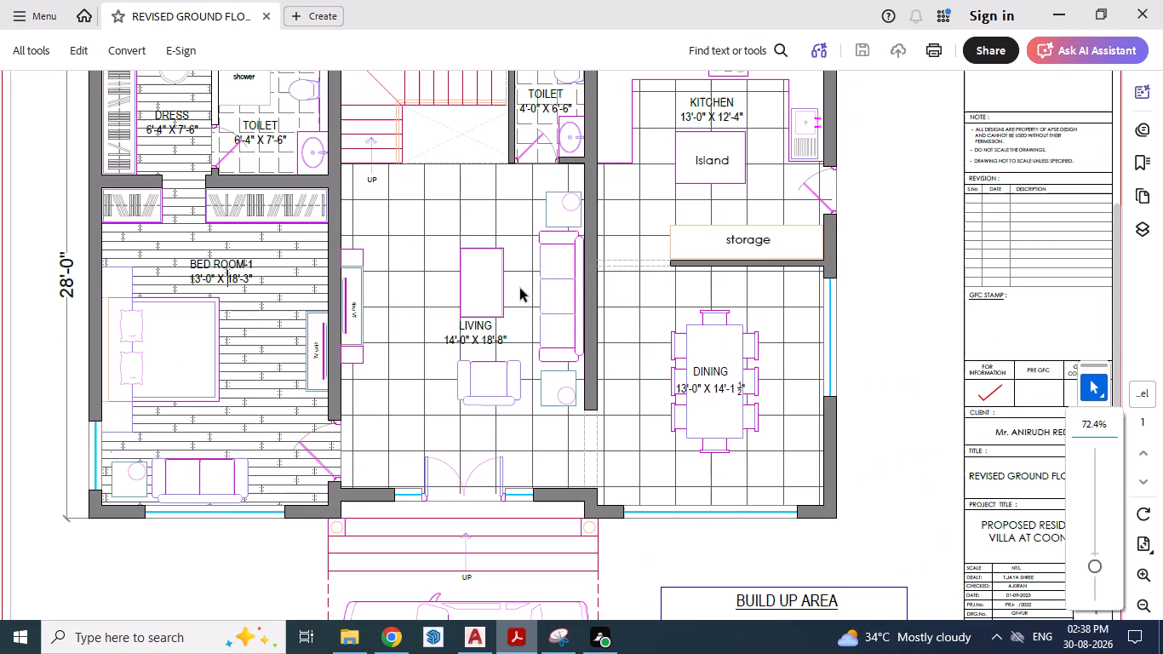
scroll(520, 289, up, 1)
key(alt+Tab)
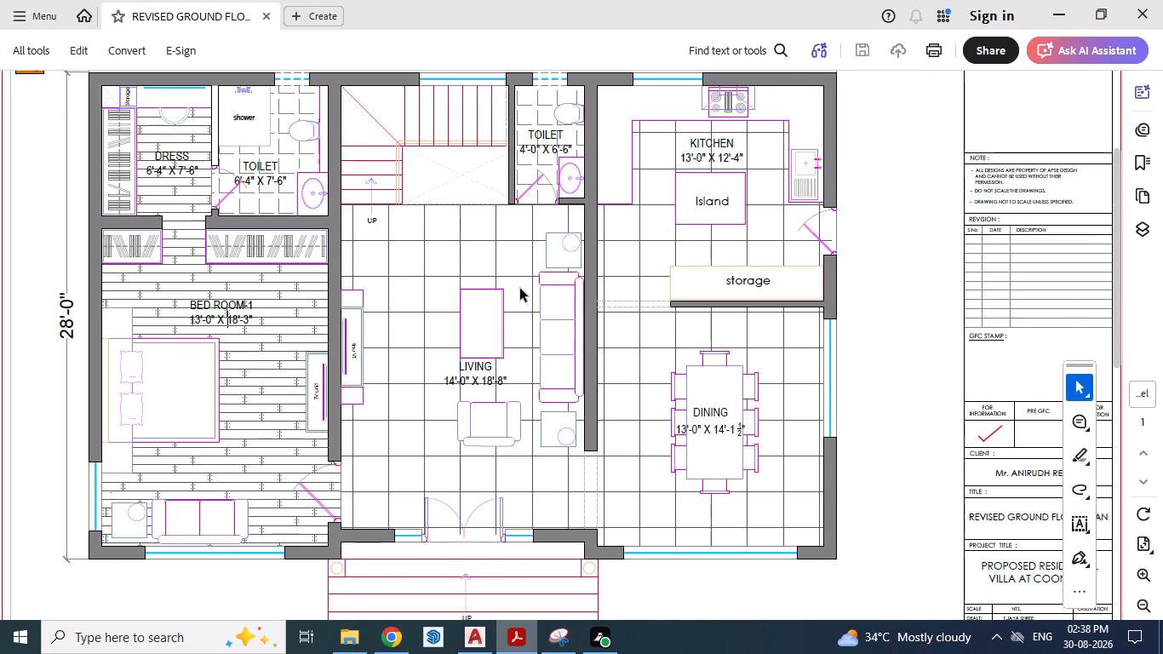
scroll(347, 415, up, 2)
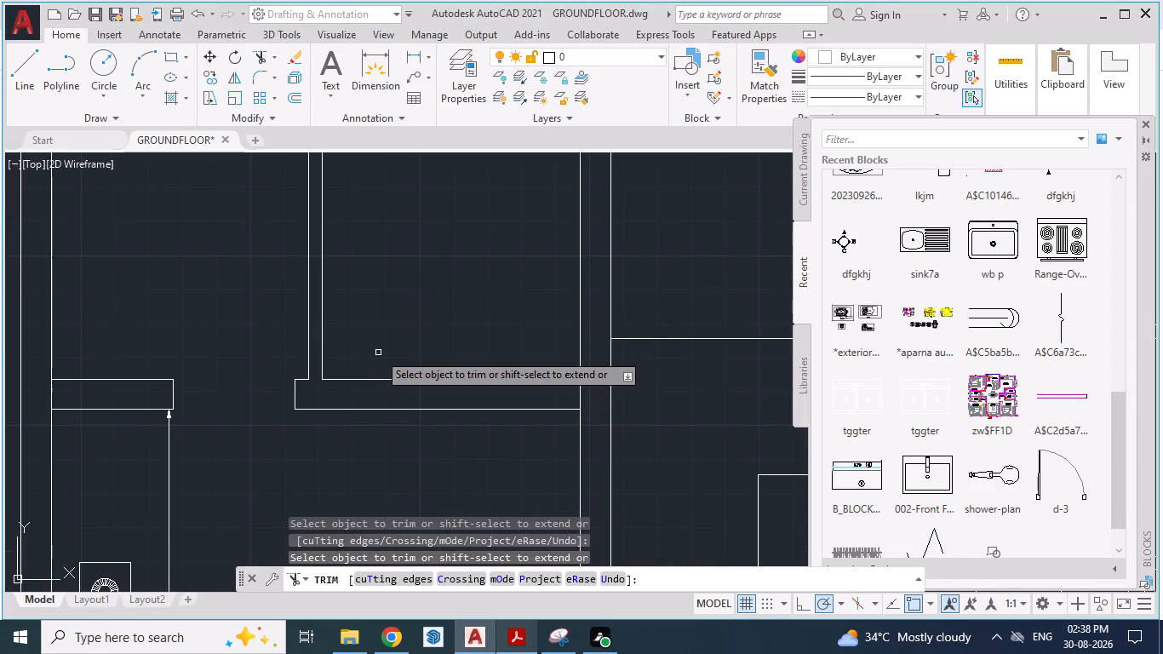
key(Escape)
key(Escape)
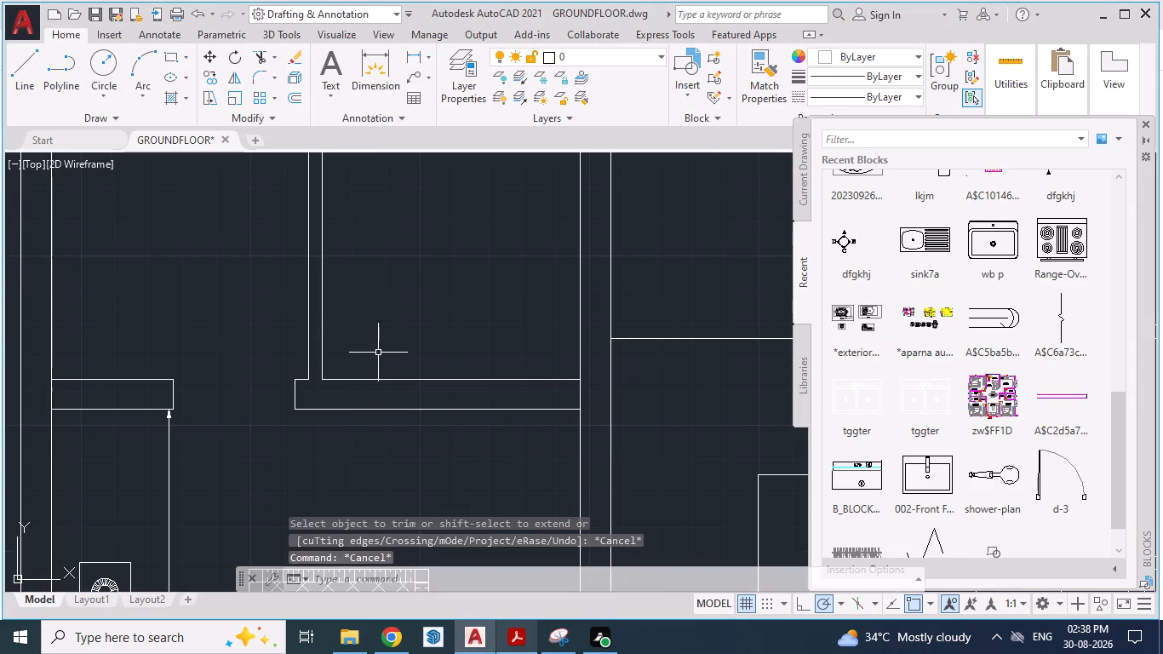
Draw a line across the thickness of the dress–toilet partition wall where it meets the bedroom's upper wall.
key(l)
key(Return)
scroll(276, 395, up, 2)
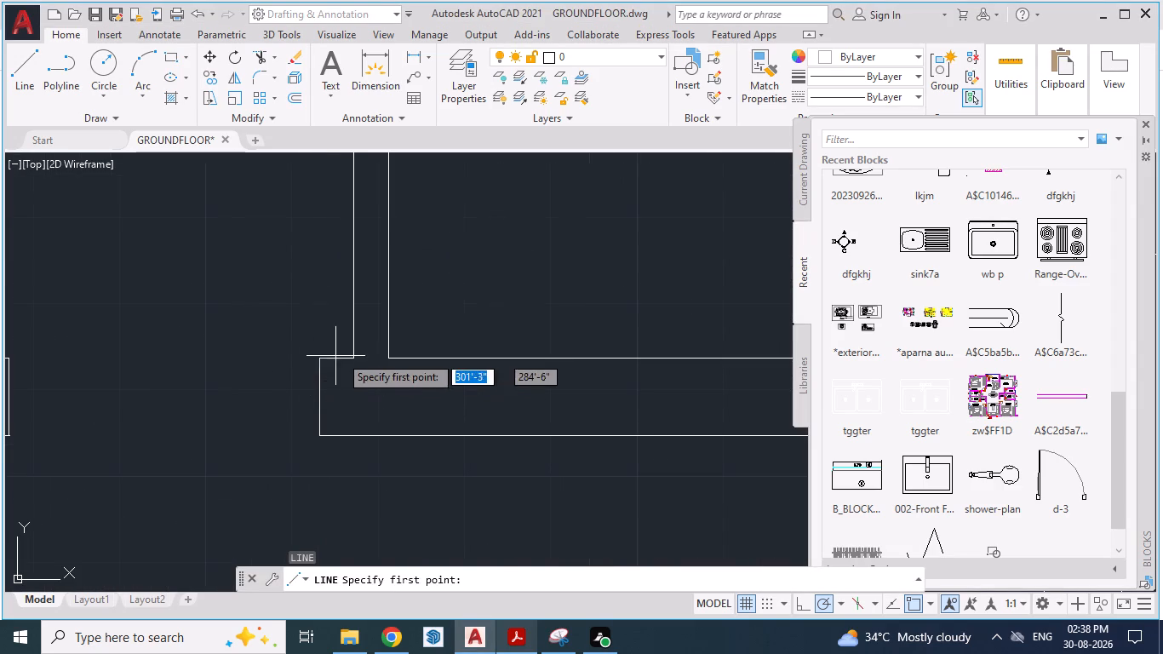
click(351, 359)
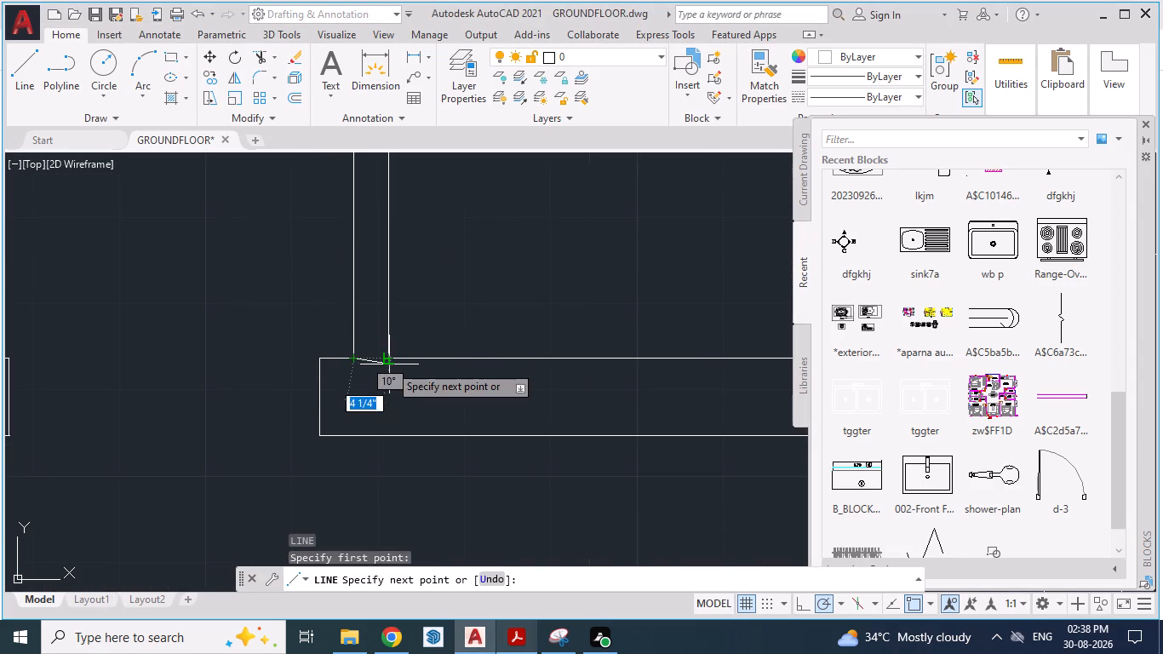
click(392, 357)
key(Return)
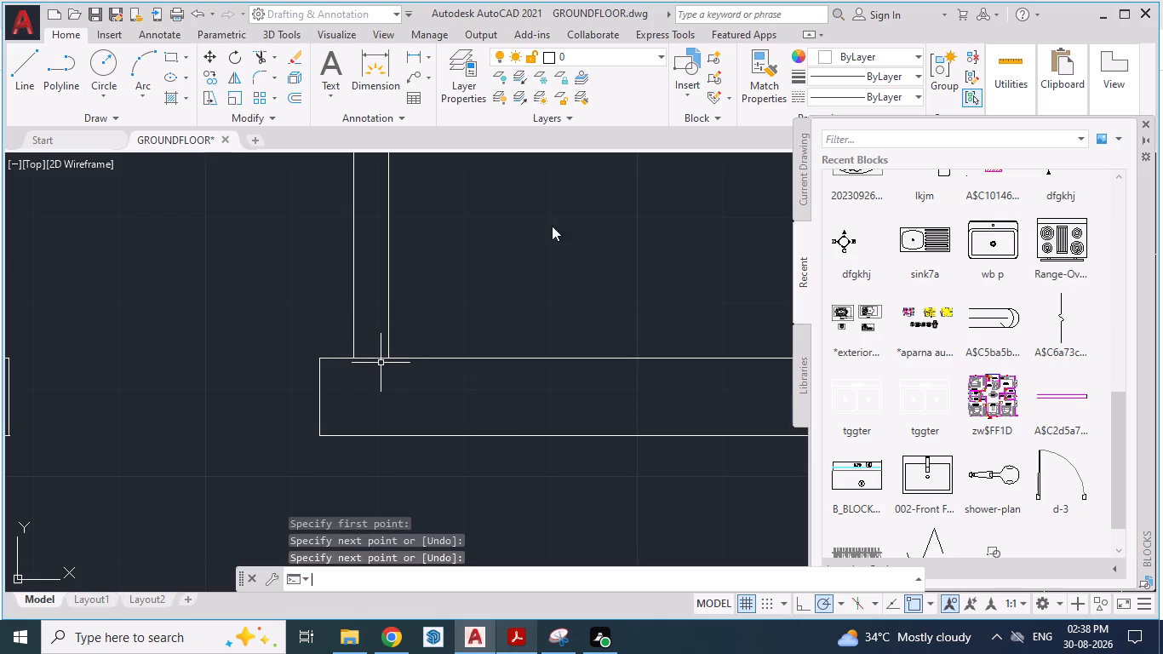
Offset the line across the base of the dress–toilet partition 6" upward to mark the first door jamb.
key(o)
key(Return)
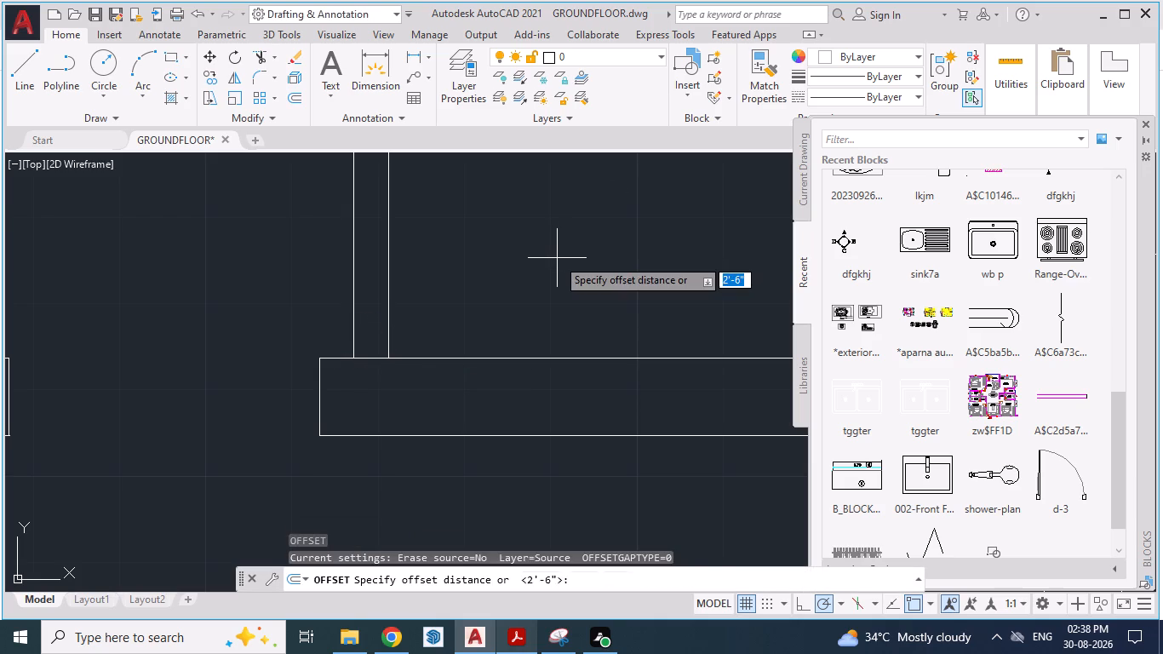
text(6")
key(Return)
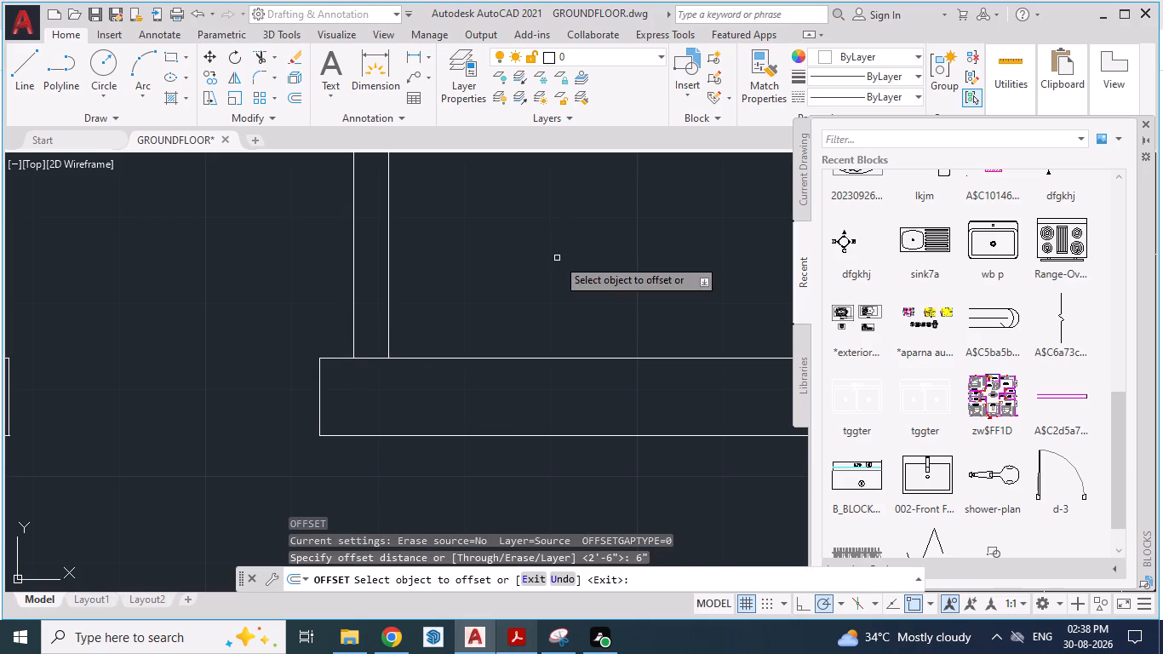
click(371, 355)
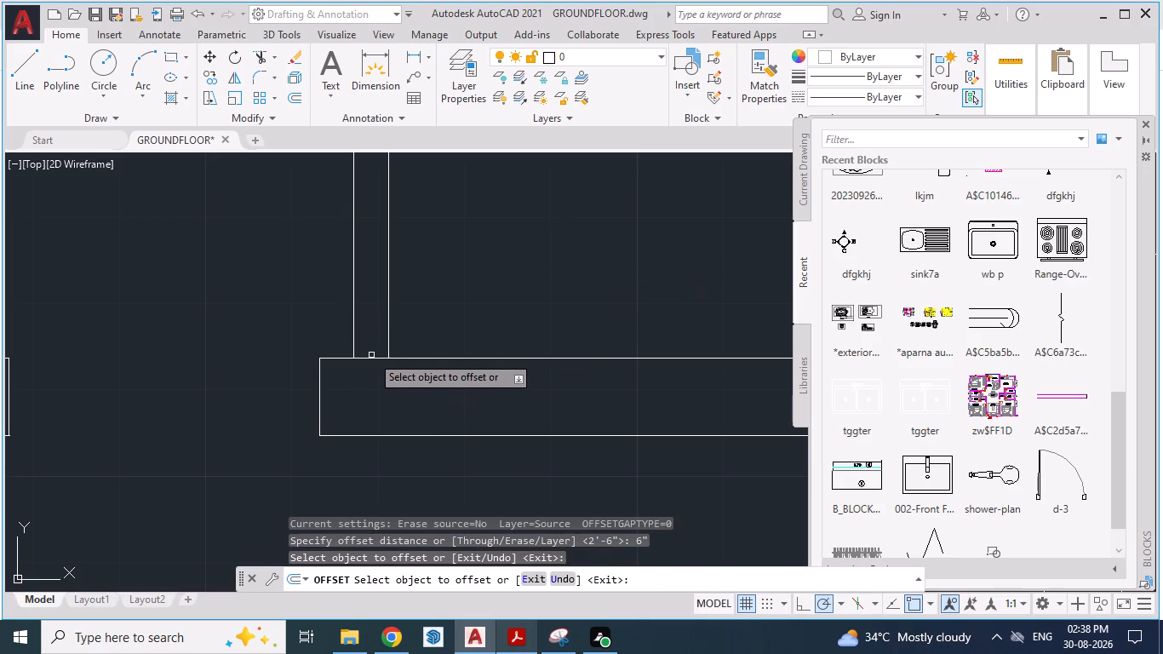
drag(367, 359, 372, 284)
click(372, 284)
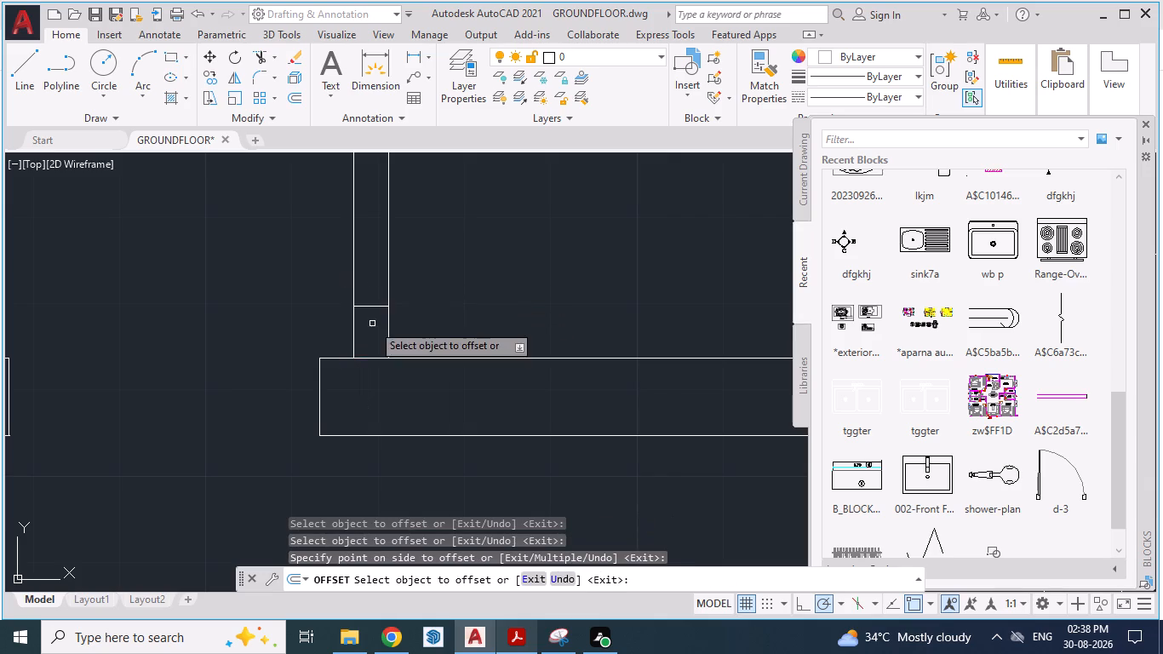
Offset the first jamb line in the dress–toilet partition 2'6" upward to mark the second door jamb.
scroll(366, 378, down, 2)
scroll(358, 333, up, 2)
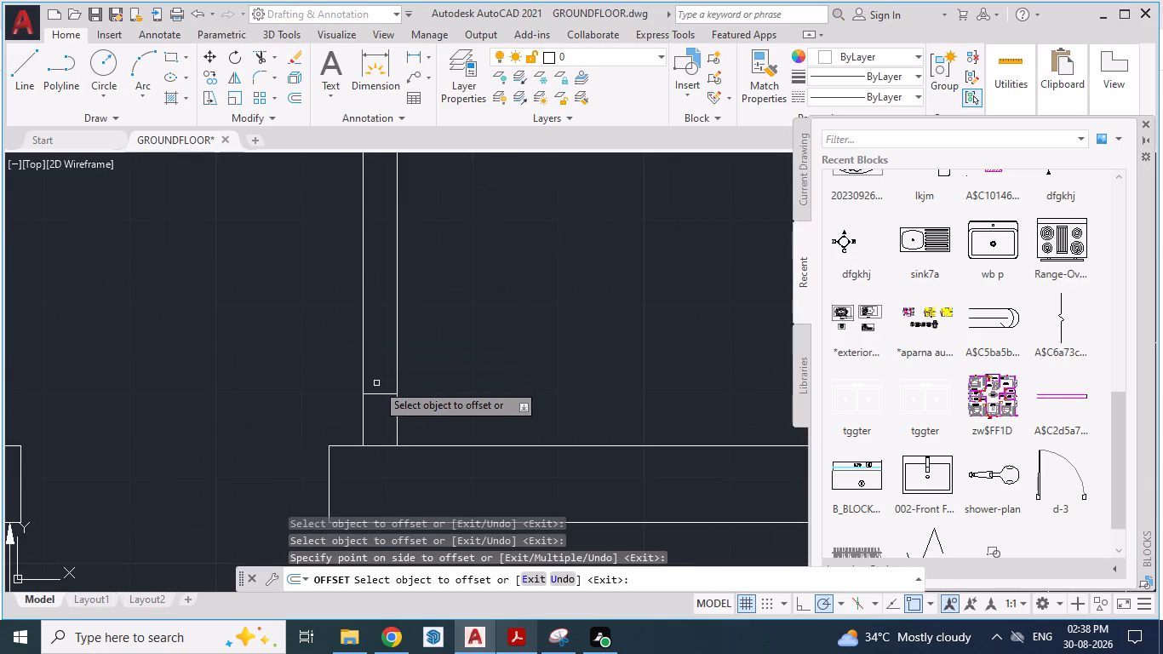
drag(377, 393, 379, 359)
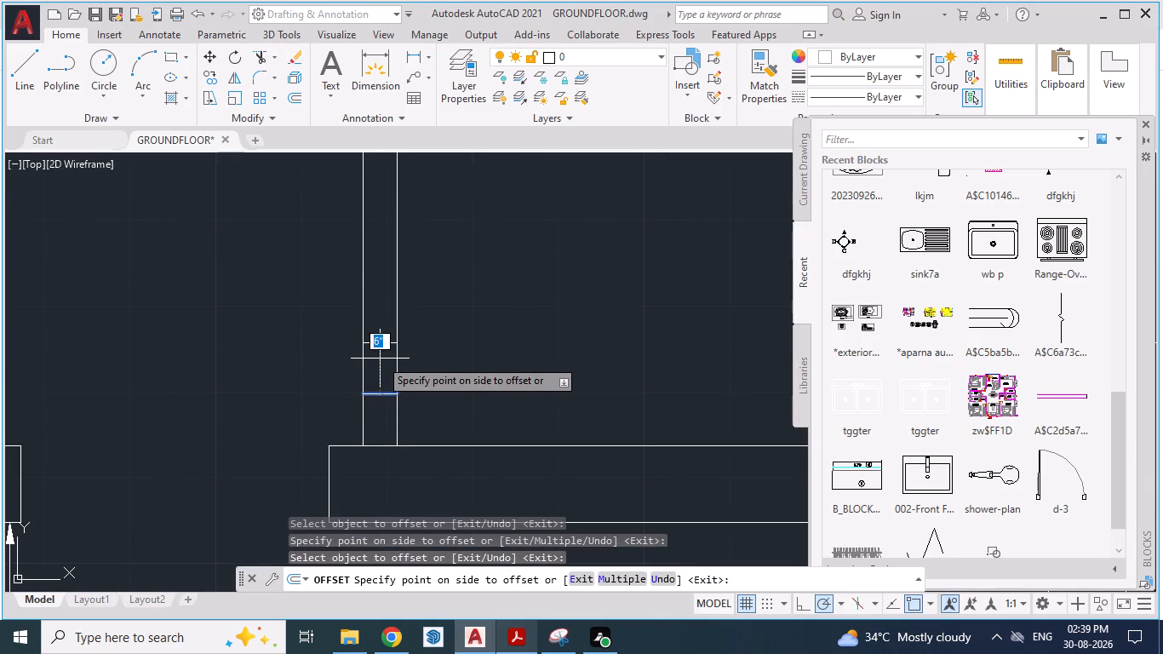
text(2'6)
key(shift+quotedbl)
key(Return)
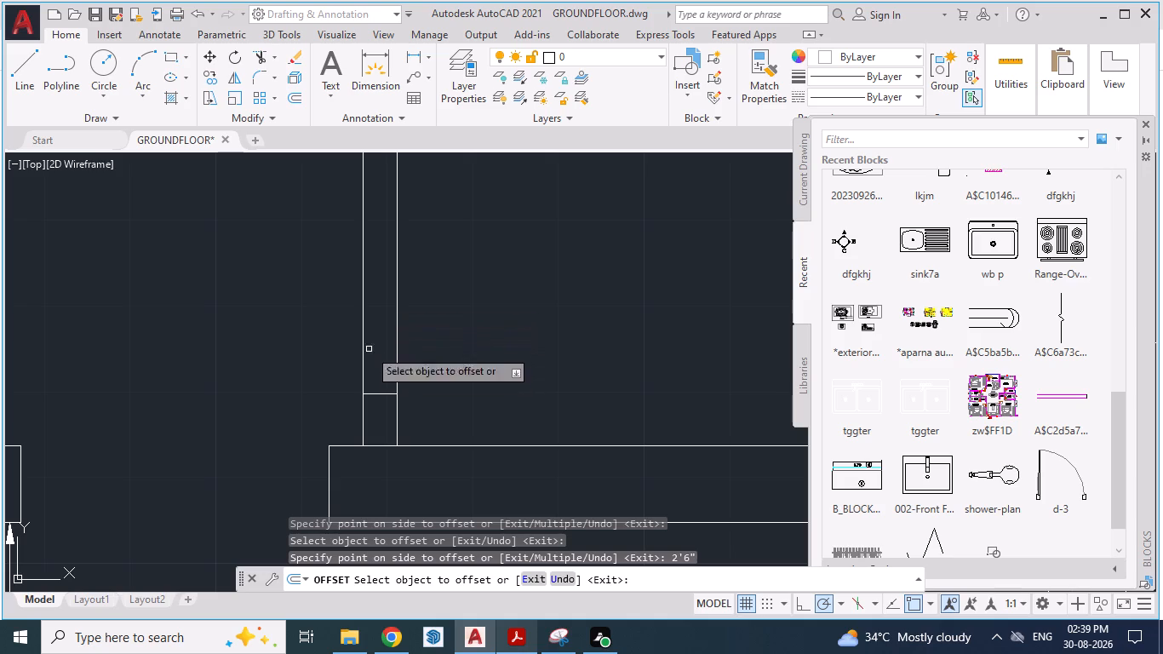
scroll(386, 359, down, 1)
click(386, 359)
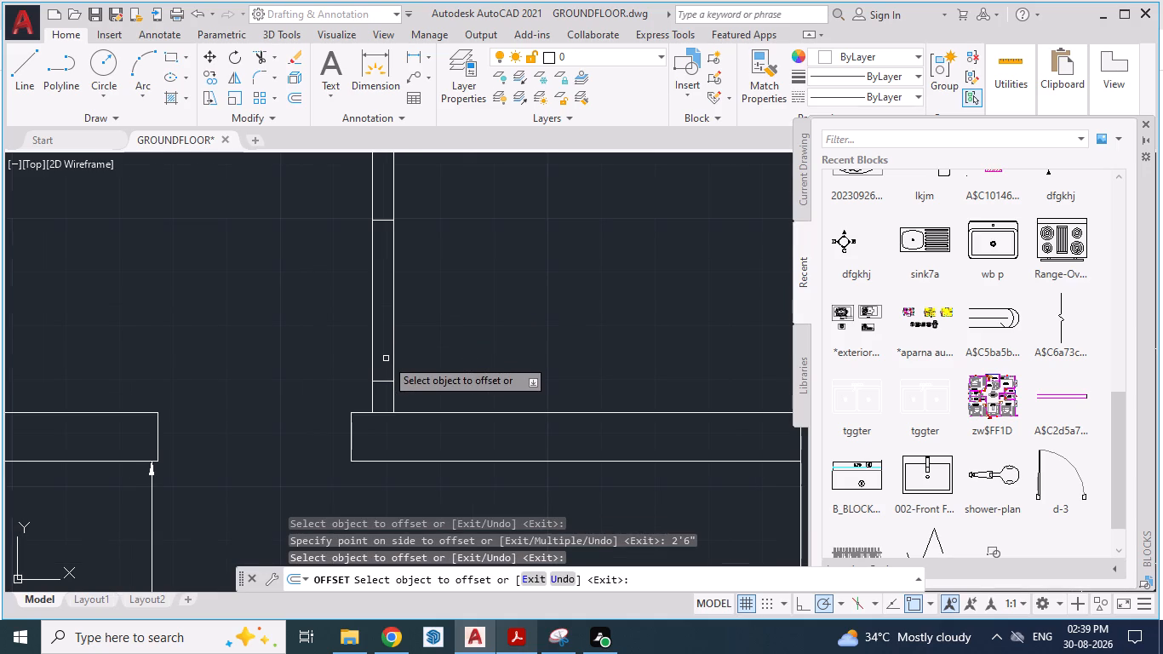
key(Escape)
key(Escape)
Trim both lines of the dress–toilet partition between the two jamb lines to open the doorway.
text(TR)
key(Return)
click(374, 315)
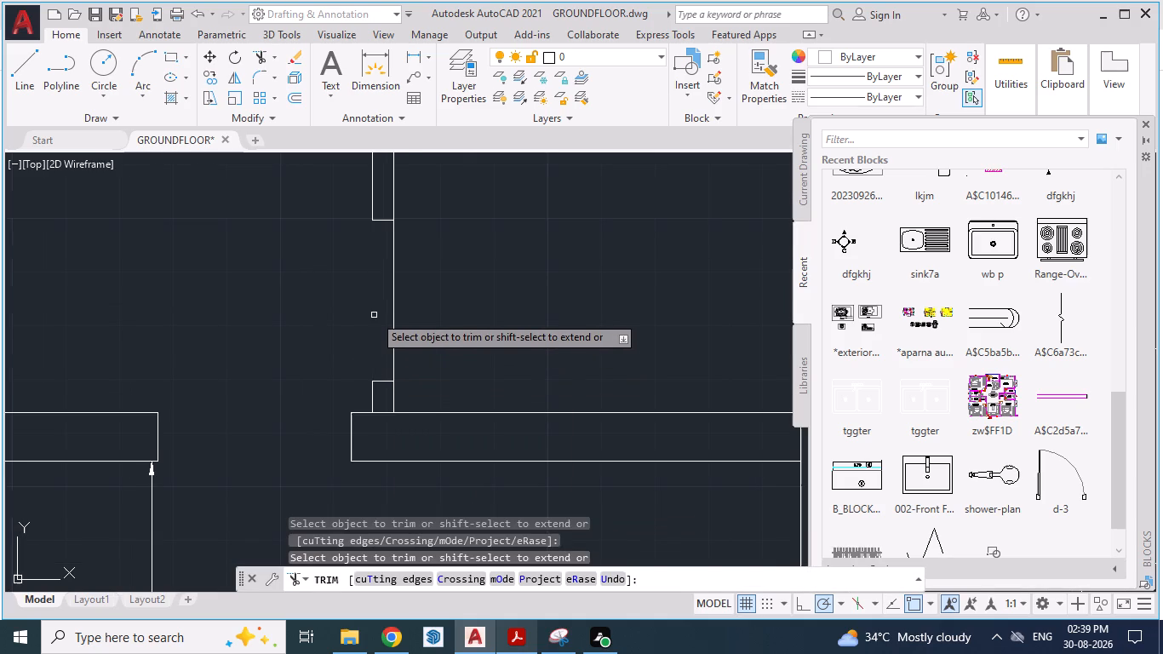
click(395, 314)
Remove the 4" thickness dimension beside the upper end of the dress–toilet partition.
scroll(336, 324, down, 3)
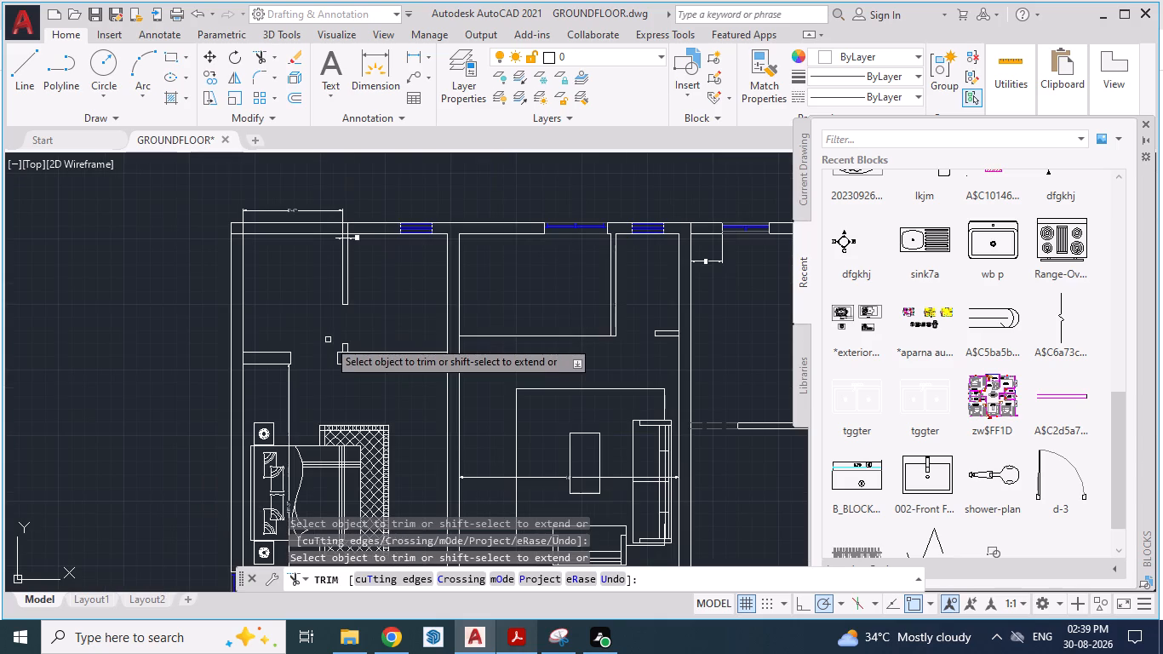
scroll(355, 238, up, 3)
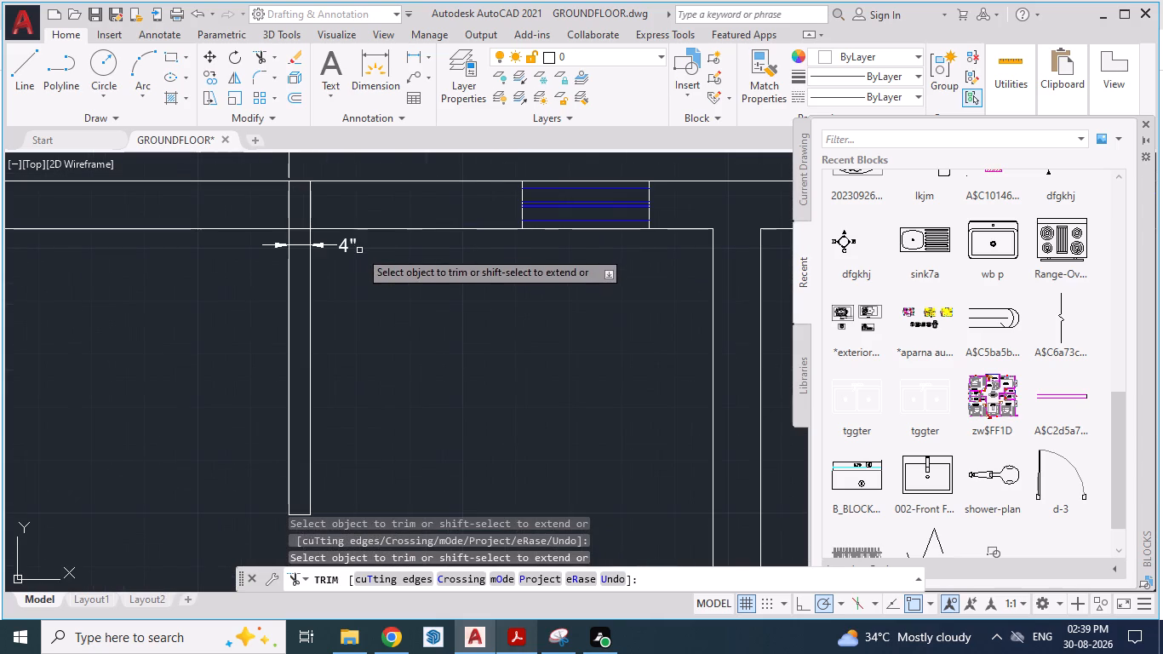
click(347, 246)
scroll(359, 288, down, 2)
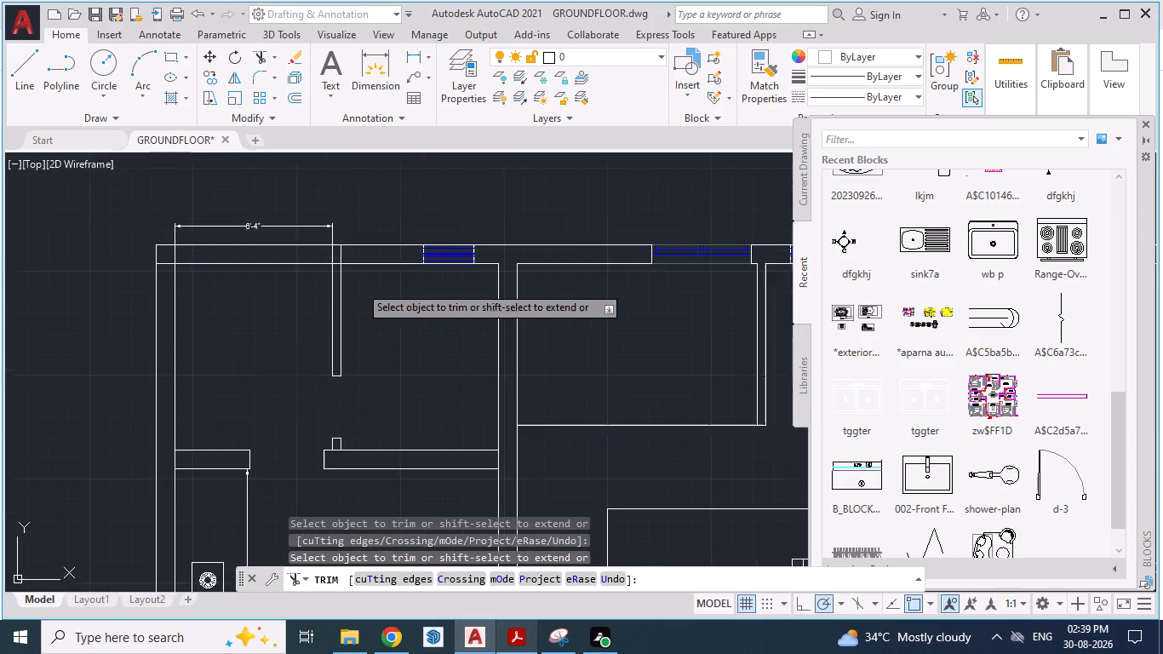
Copy the door block from the kitchen's exterior wall and paste it at the dress–toilet partition opening.
scroll(359, 285, down, 1)
scroll(359, 285, up, 1)
key(alt+Tab)
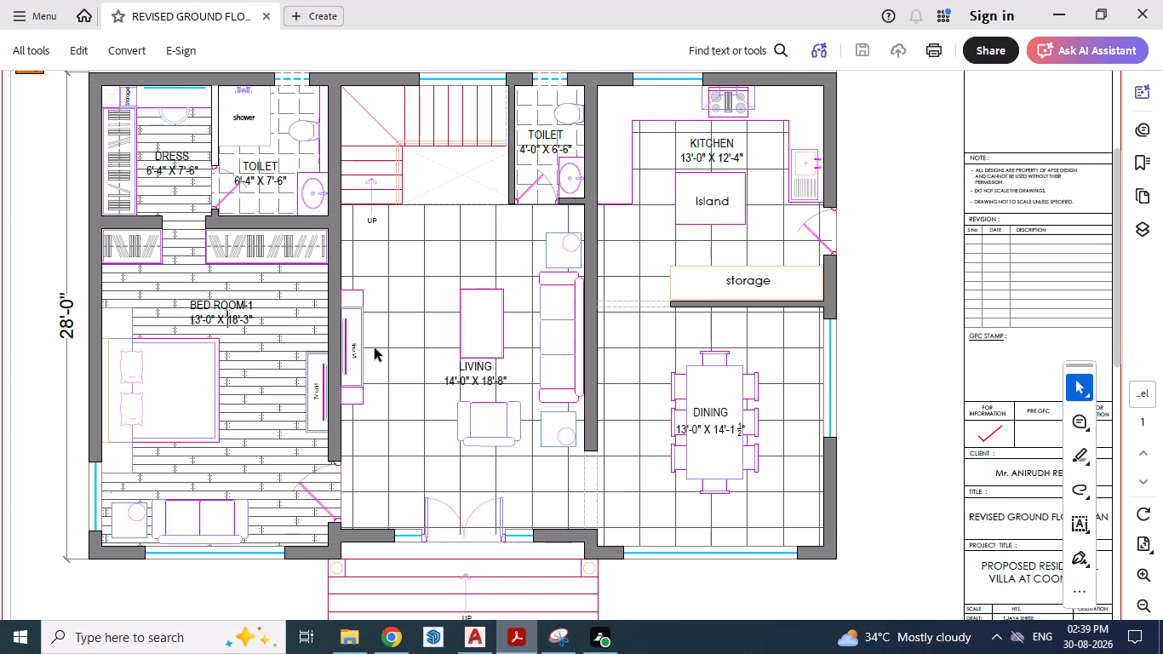
key(alt+Tab)
scroll(310, 296, down, 2)
scroll(581, 372, up, 2)
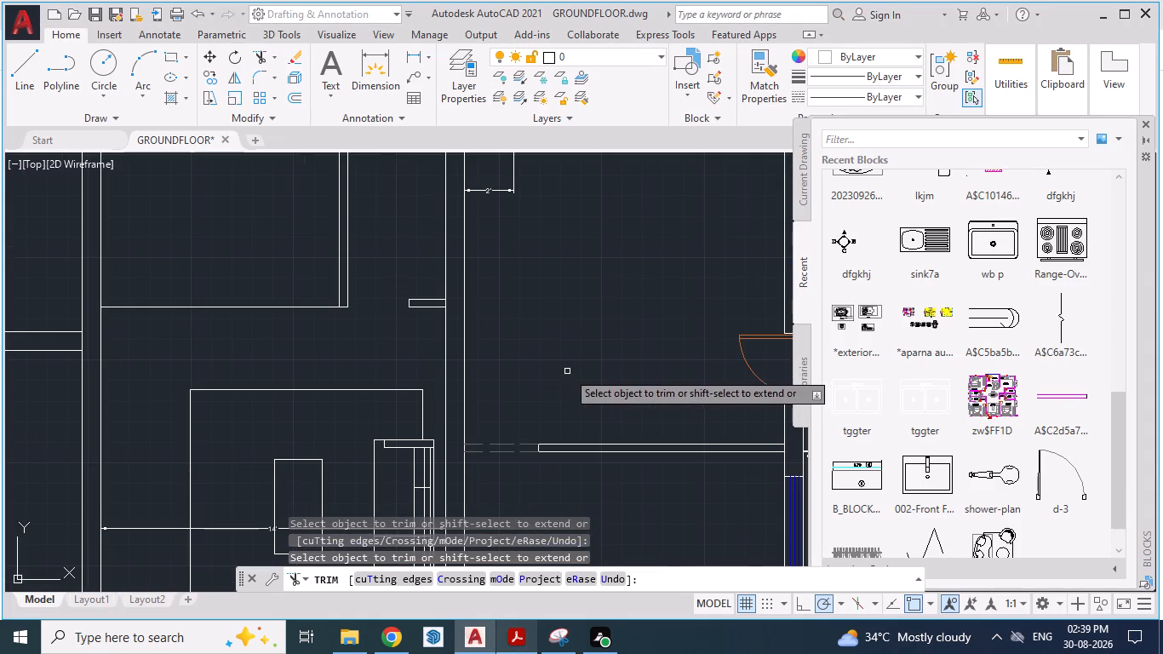
scroll(474, 353, down, 2)
key(Escape)
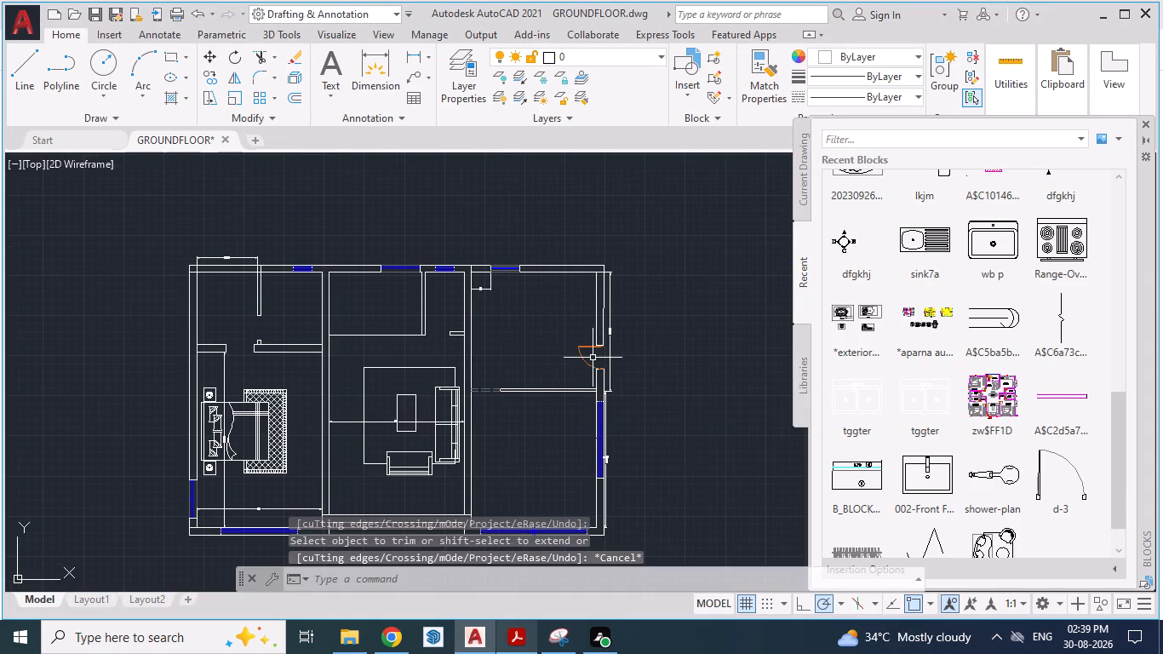
click(582, 358)
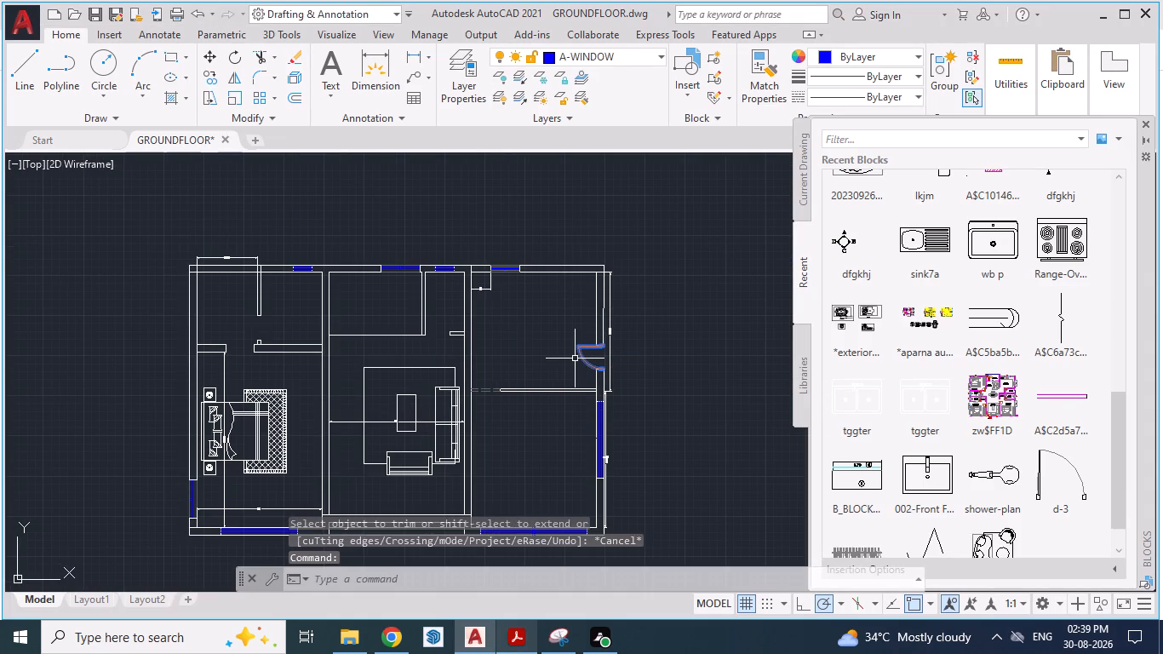
key(ctrl+c)
key(ctrl+v)
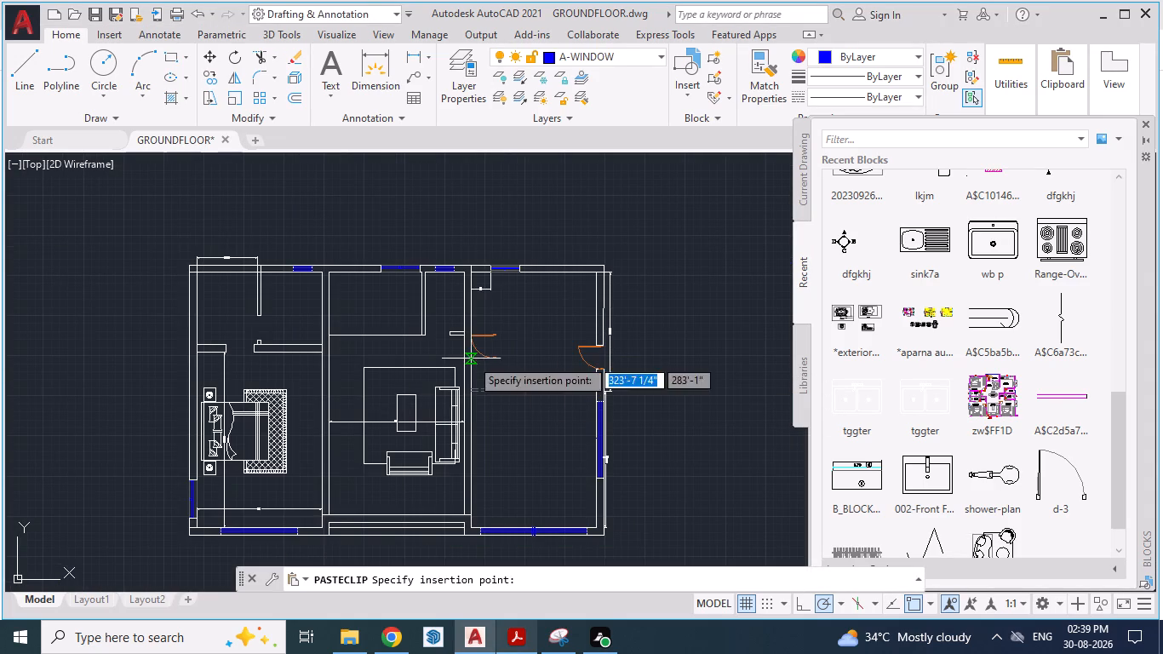
scroll(239, 353, up, 3)
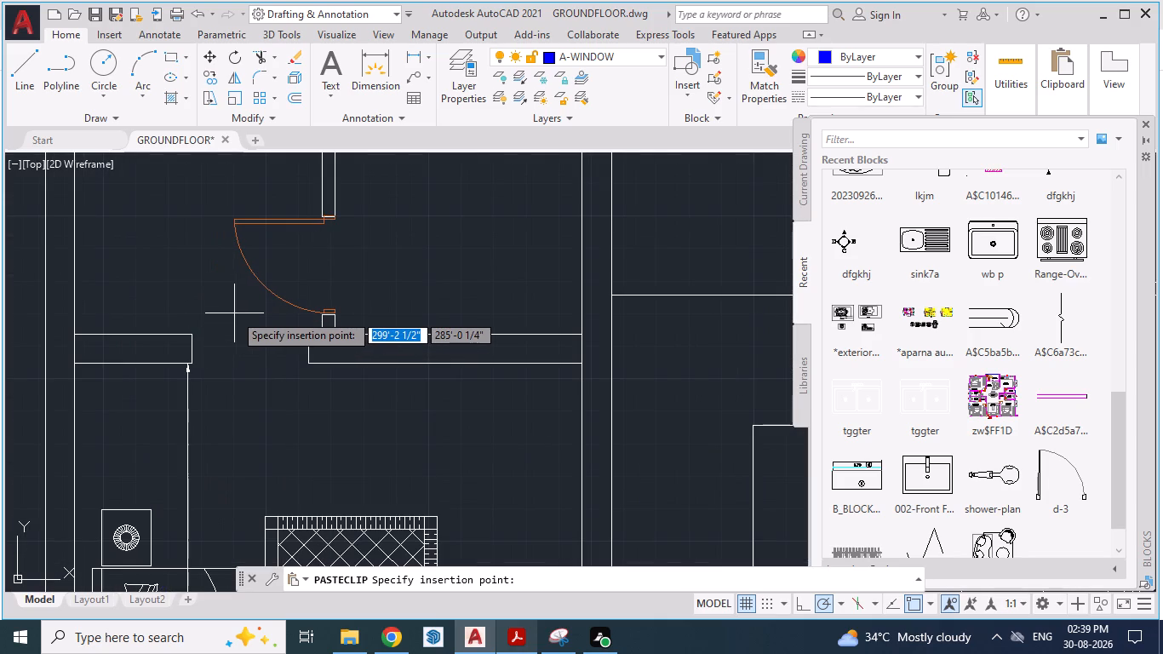
click(234, 313)
Move the pasted door so its hinge-side frame corner sits on the toilet-side corner of the partition's upper jamb.
scroll(315, 222, up, 2)
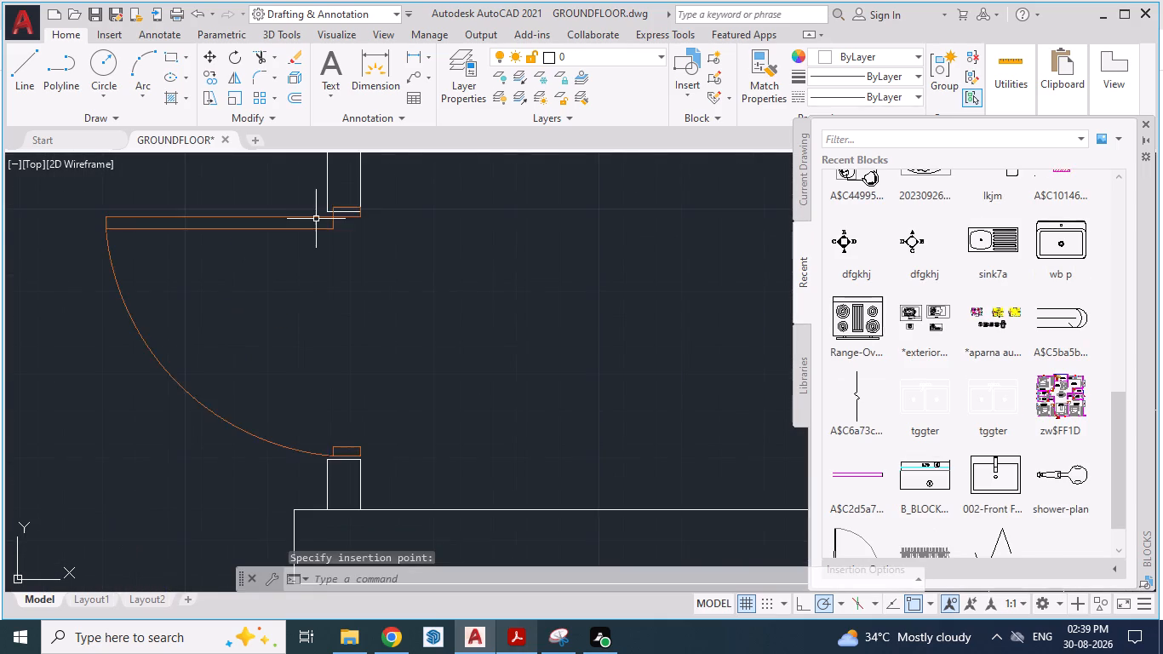
scroll(343, 223, up, 1)
click(322, 232)
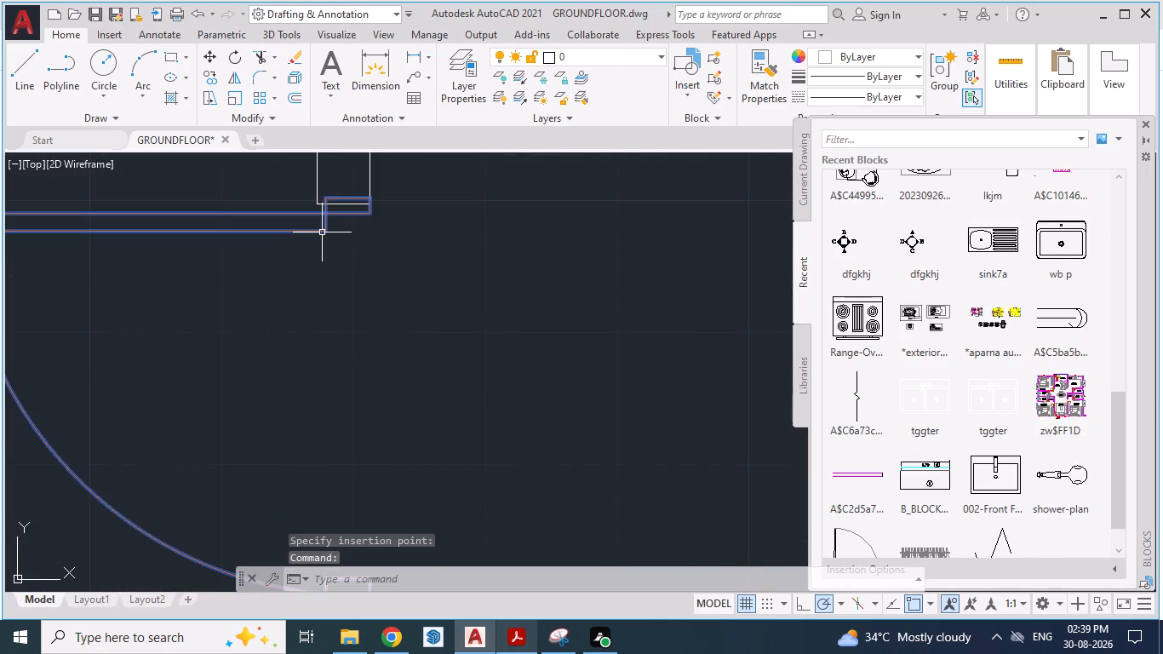
key(m)
key(Return)
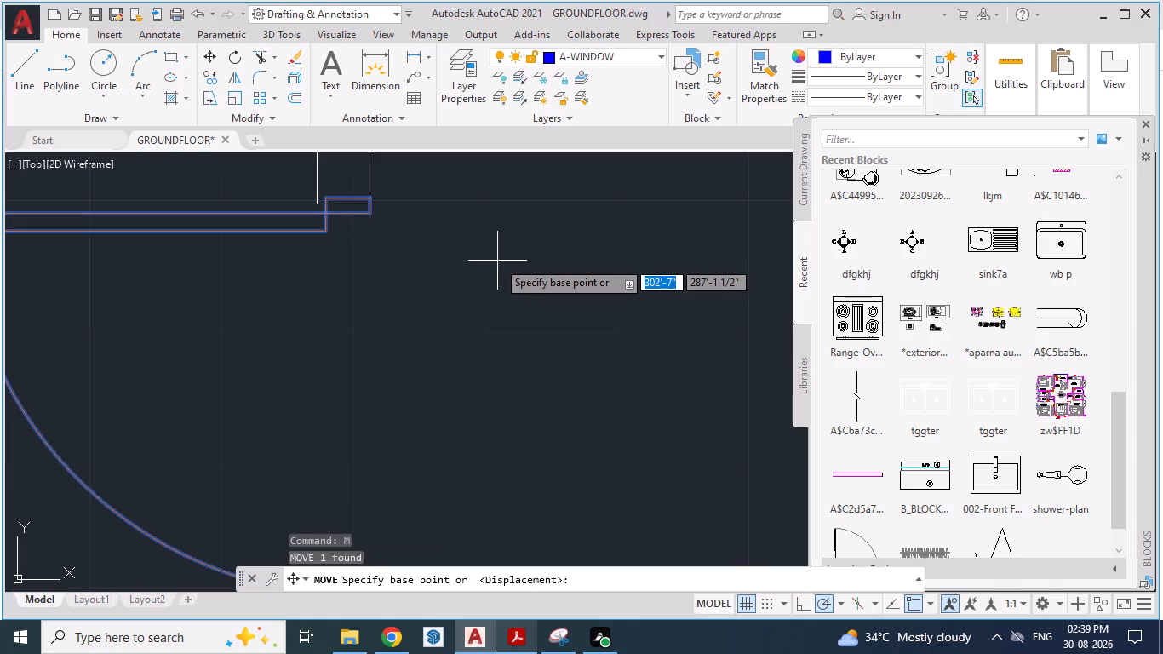
scroll(388, 216, up, 2)
drag(334, 168, 332, 183)
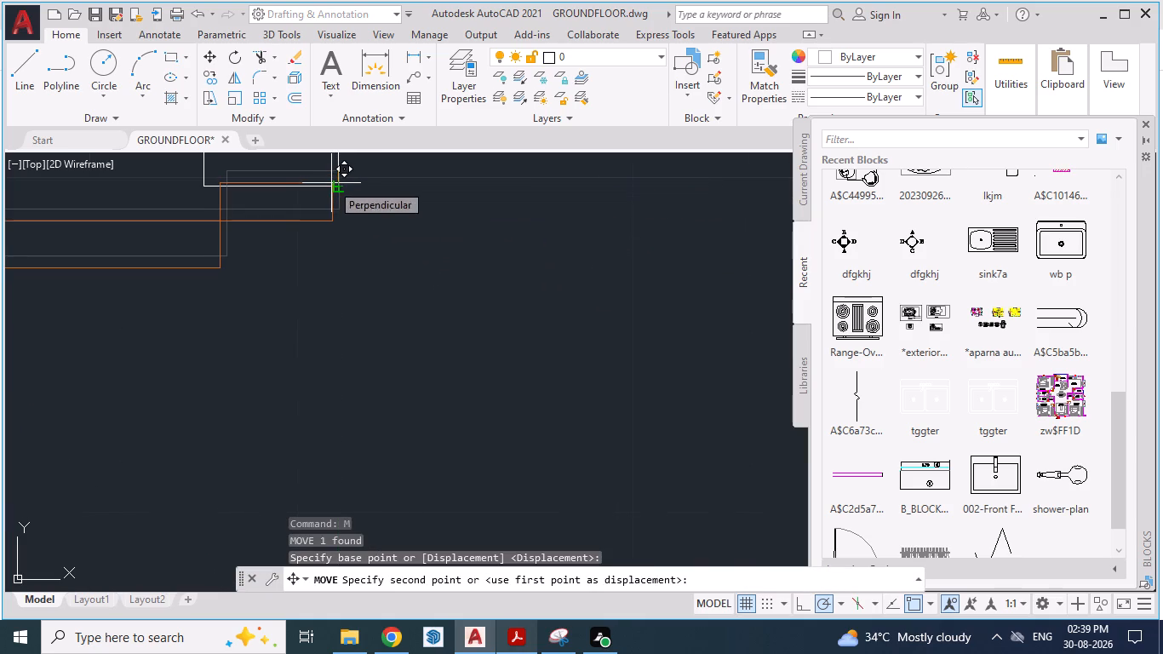
drag(332, 183, 333, 183)
click(333, 183)
scroll(424, 227, down, 2)
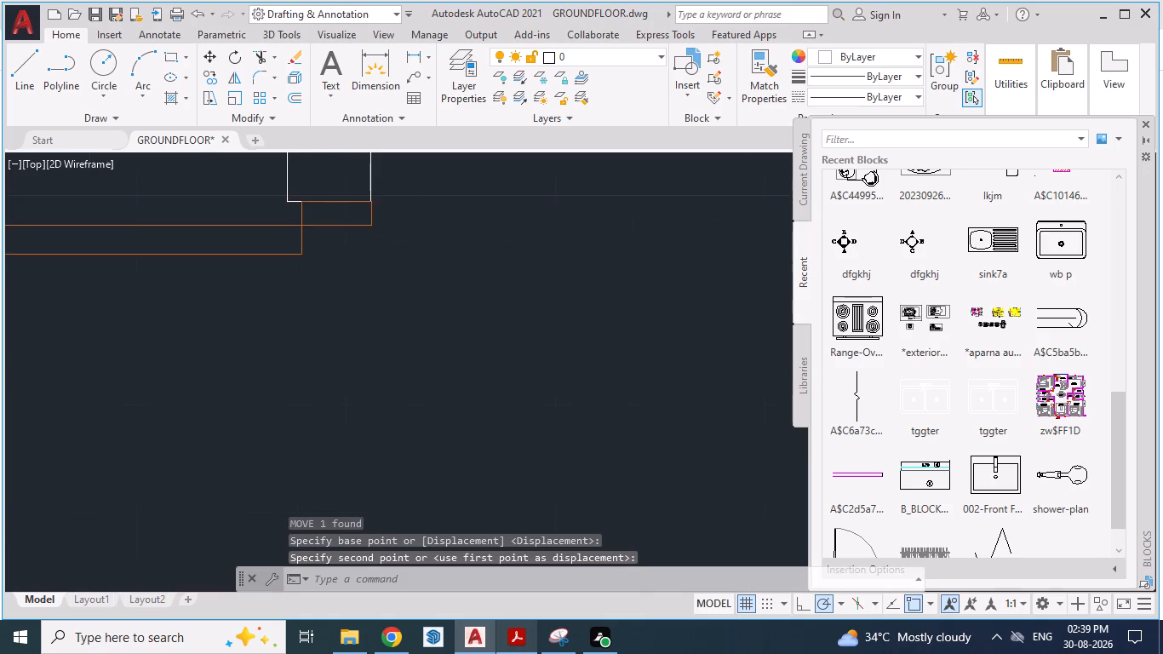
scroll(423, 221, down, 1)
scroll(392, 428, up, 3)
scroll(389, 428, down, 1)
scroll(324, 337, down, 3)
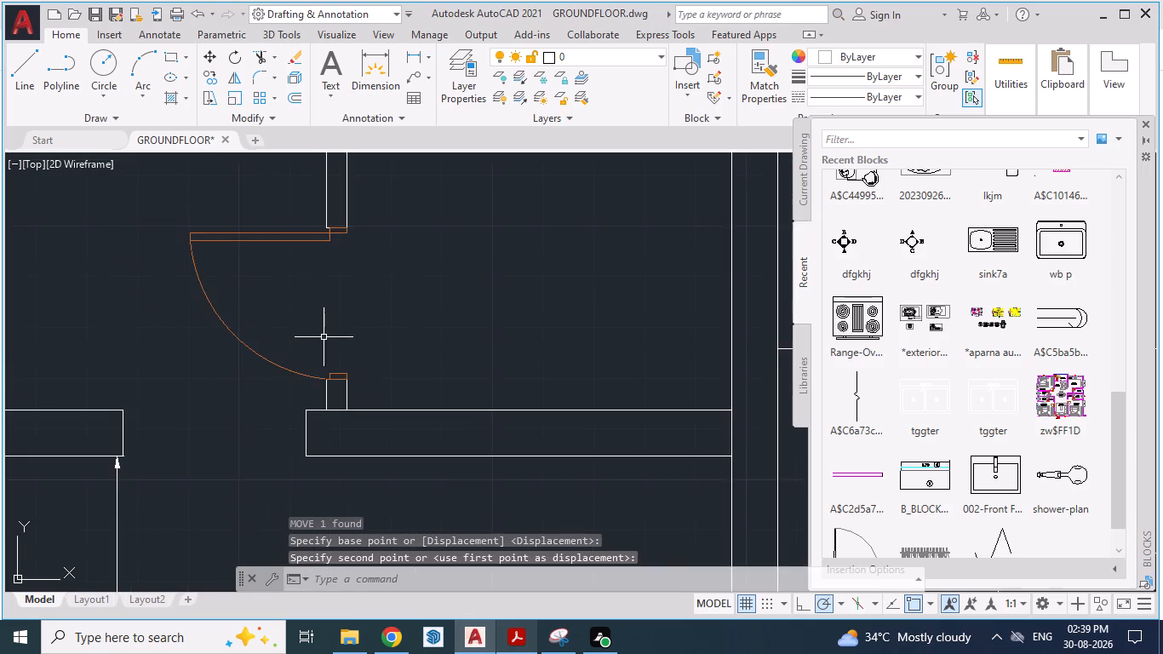
Paste another copy of the door near the small toilet's doorway and check its orientation in the reference PDF.
scroll(308, 334, down, 3)
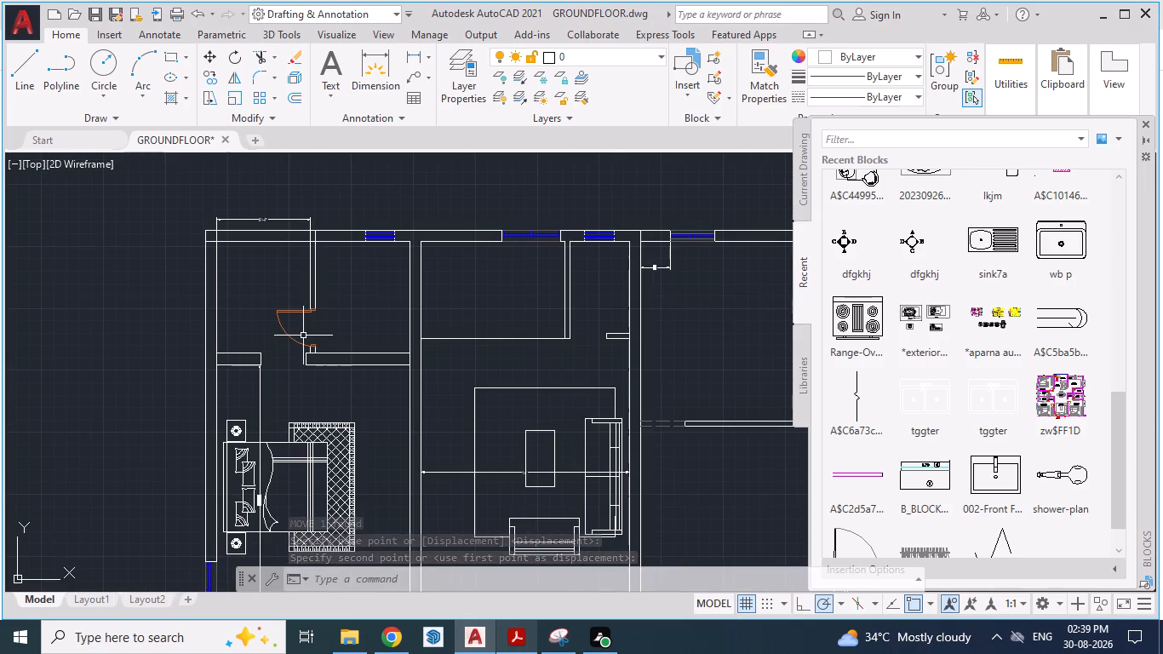
scroll(310, 293, down, 1)
scroll(450, 330, up, 2)
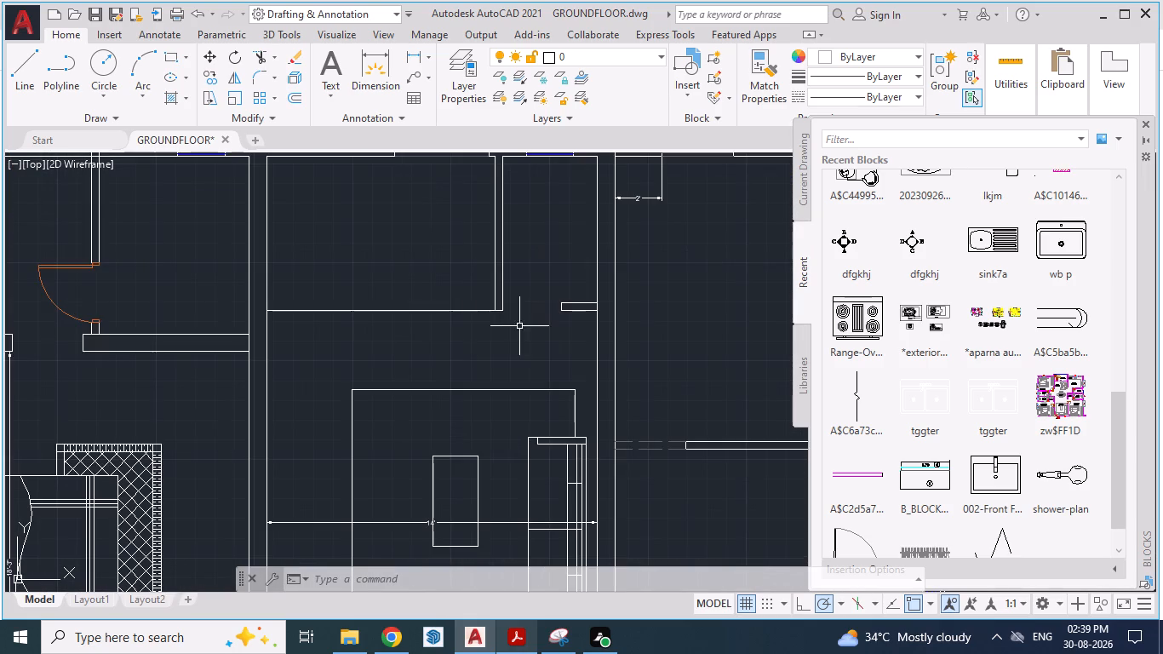
scroll(562, 311, up, 1)
key(ctrl+v)
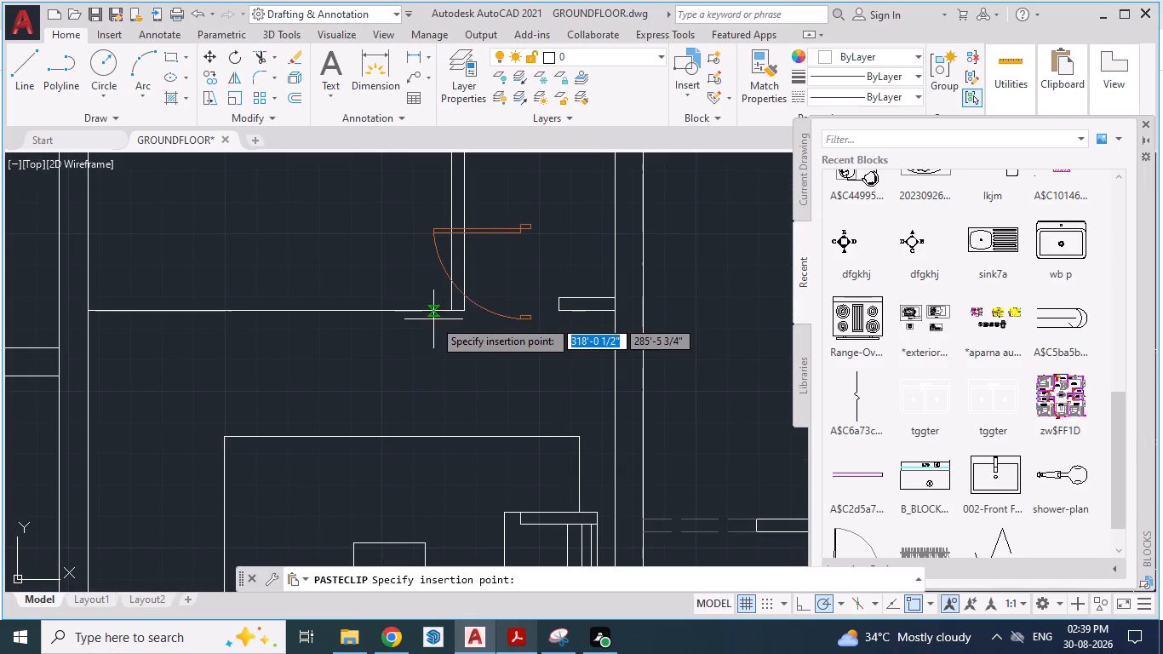
click(409, 284)
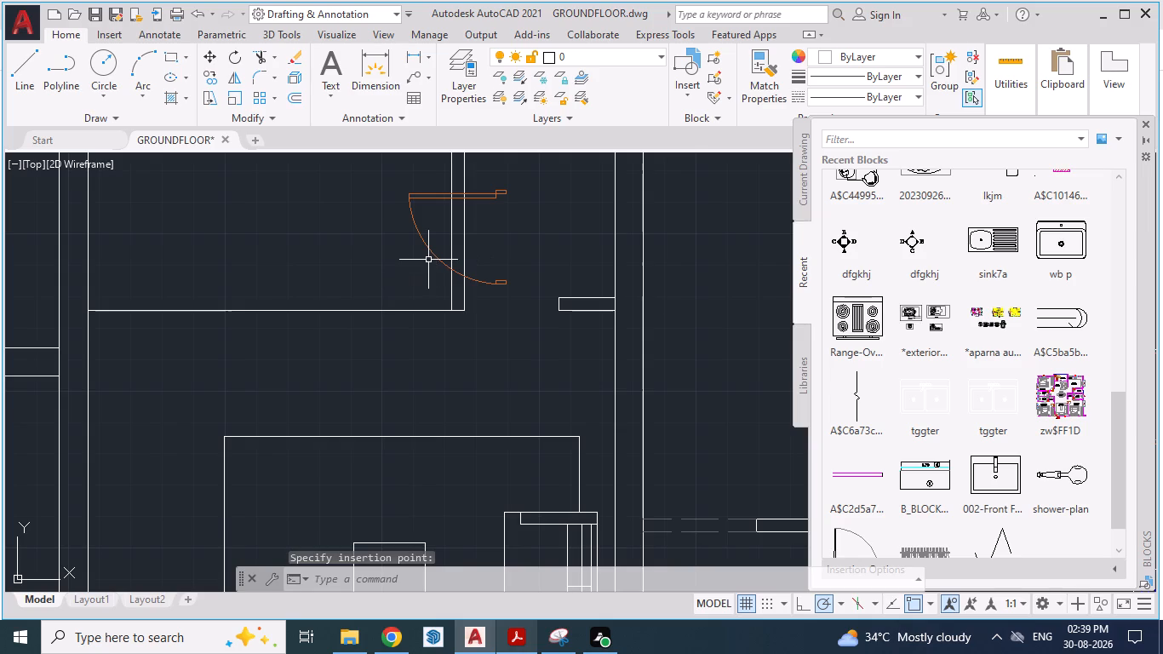
key(alt+Tab)
key(alt+Tab)
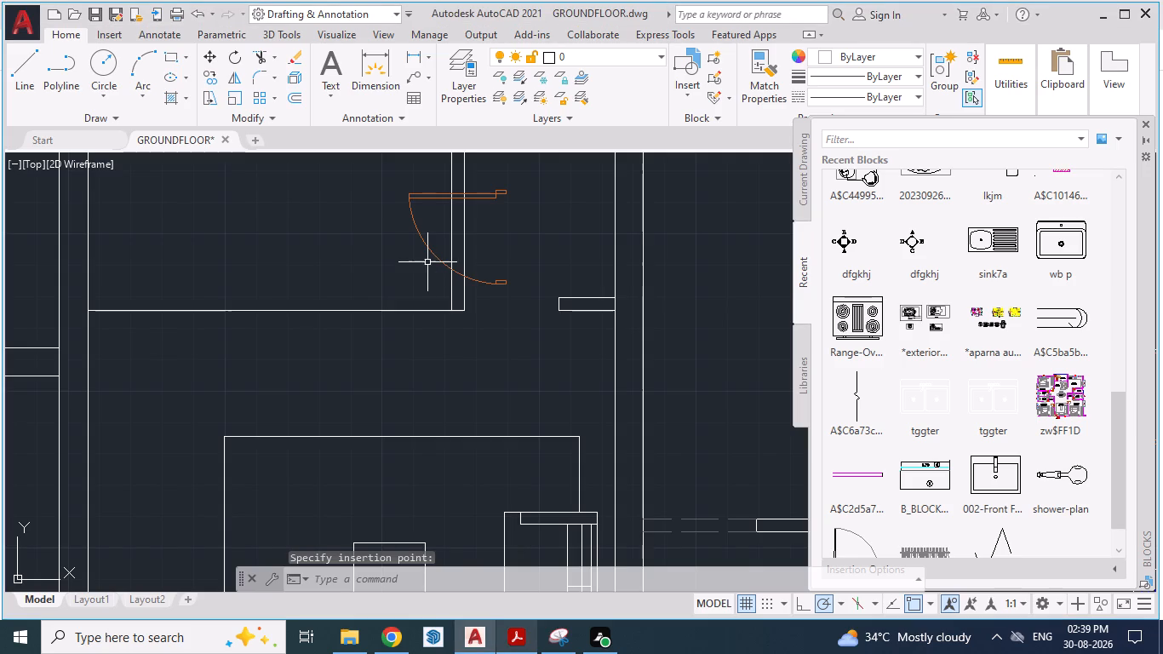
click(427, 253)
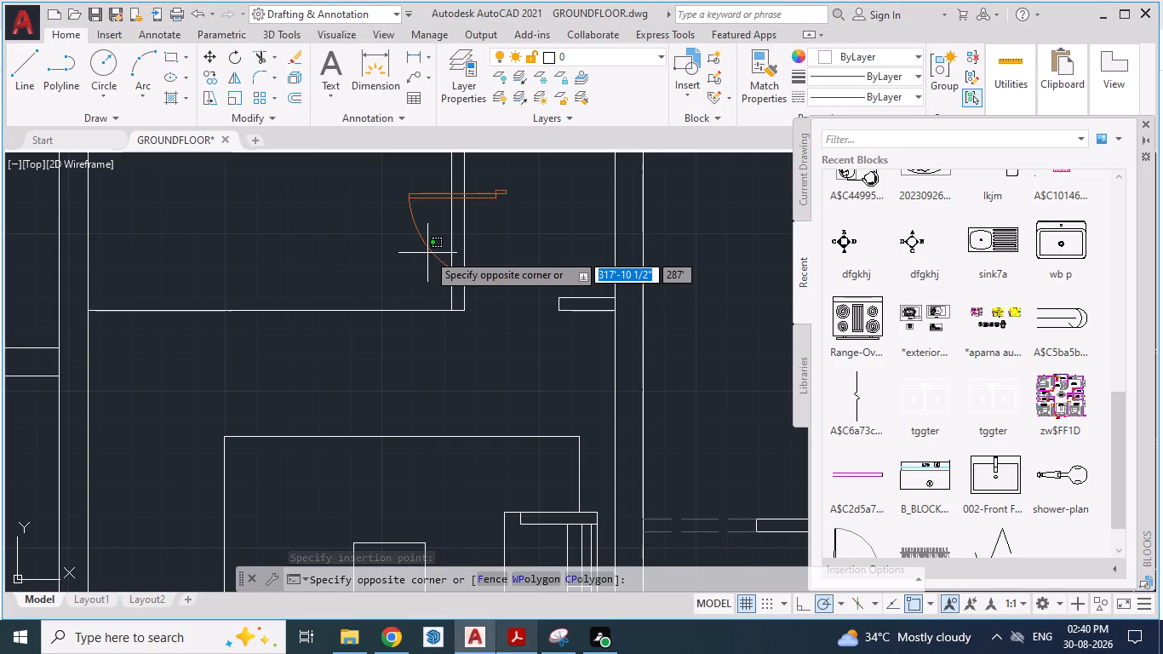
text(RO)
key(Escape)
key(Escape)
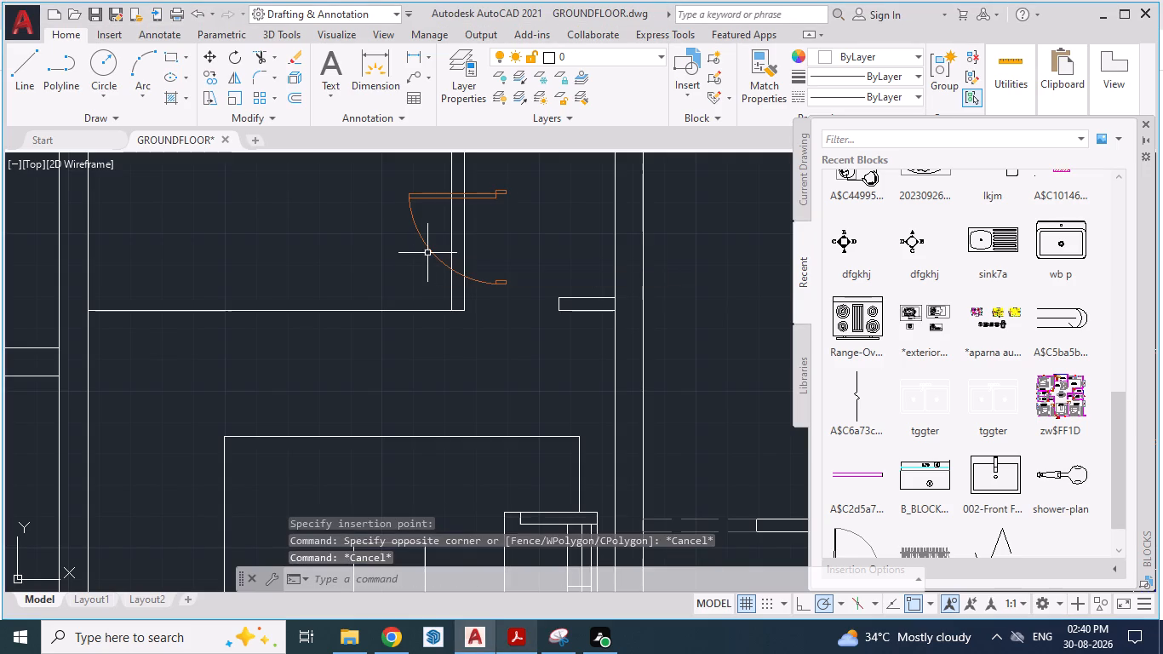
Rotate the door by the small toilet 90° clockwise about its hinge-side frame corner.
click(427, 244)
text(RO)
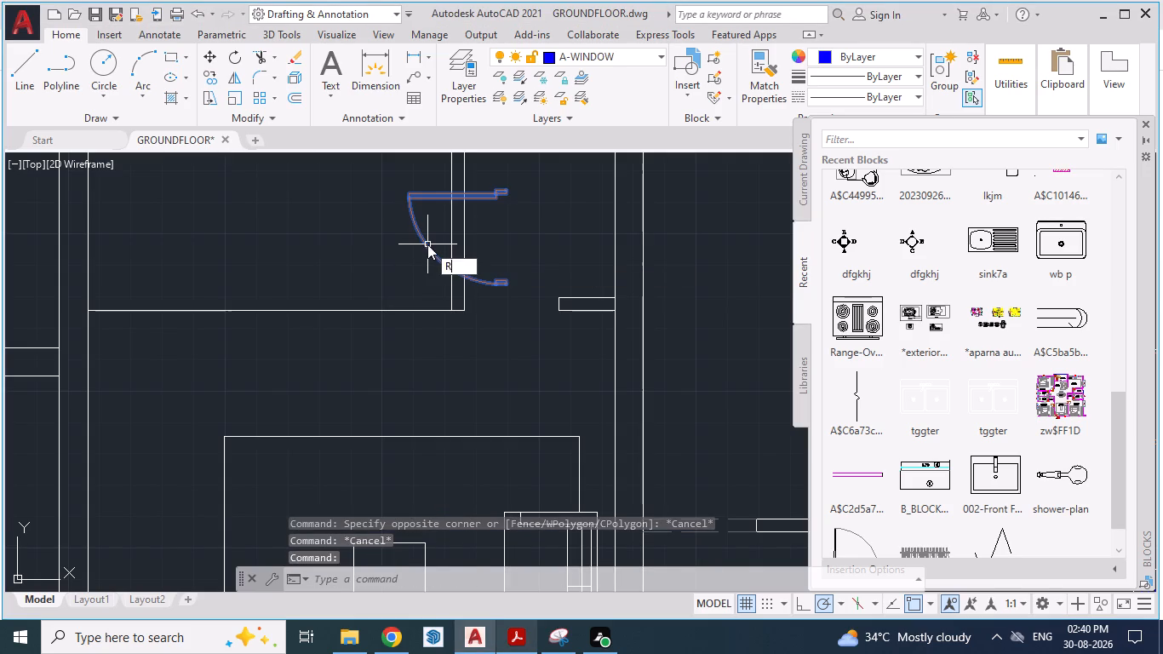
key(Return)
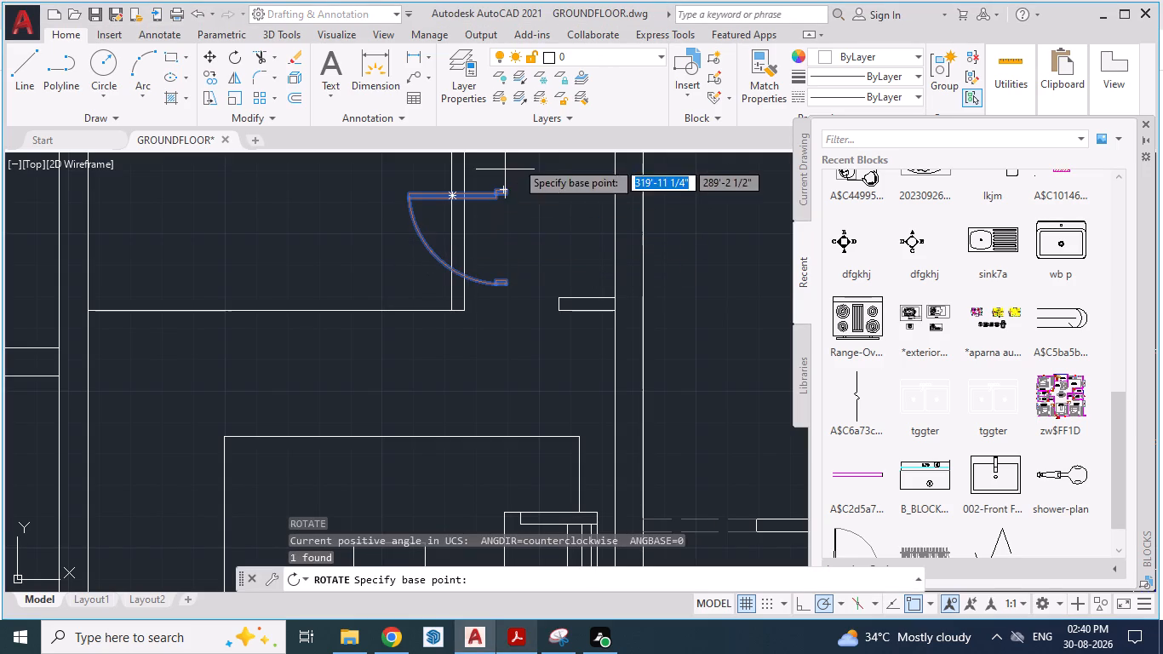
click(505, 189)
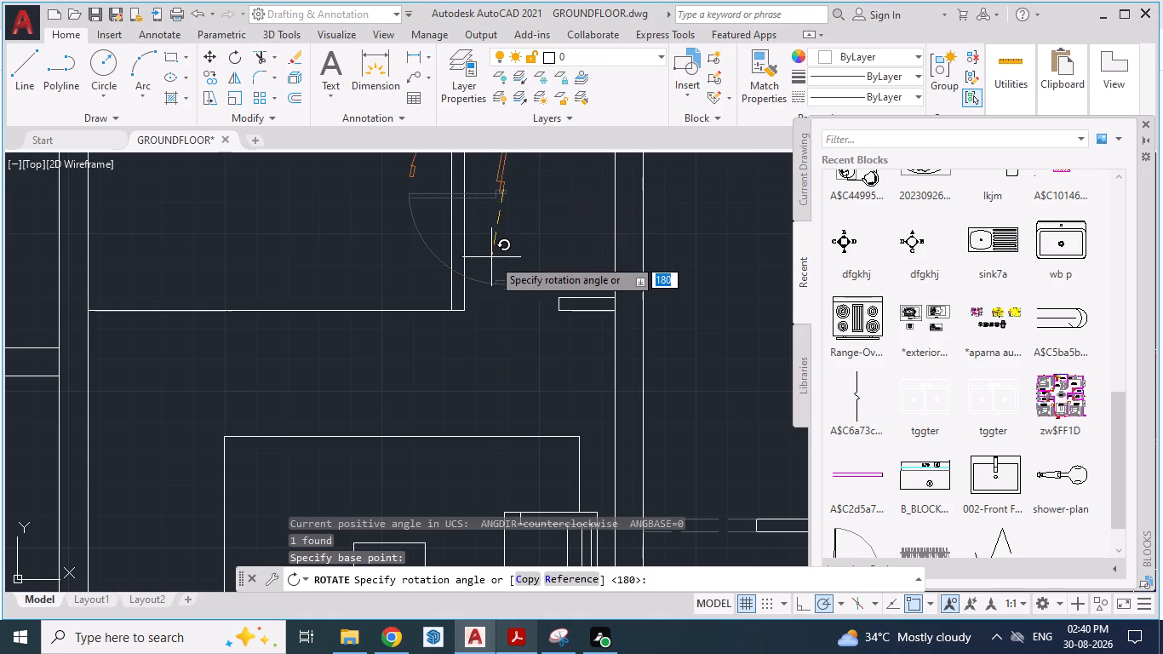
click(506, 263)
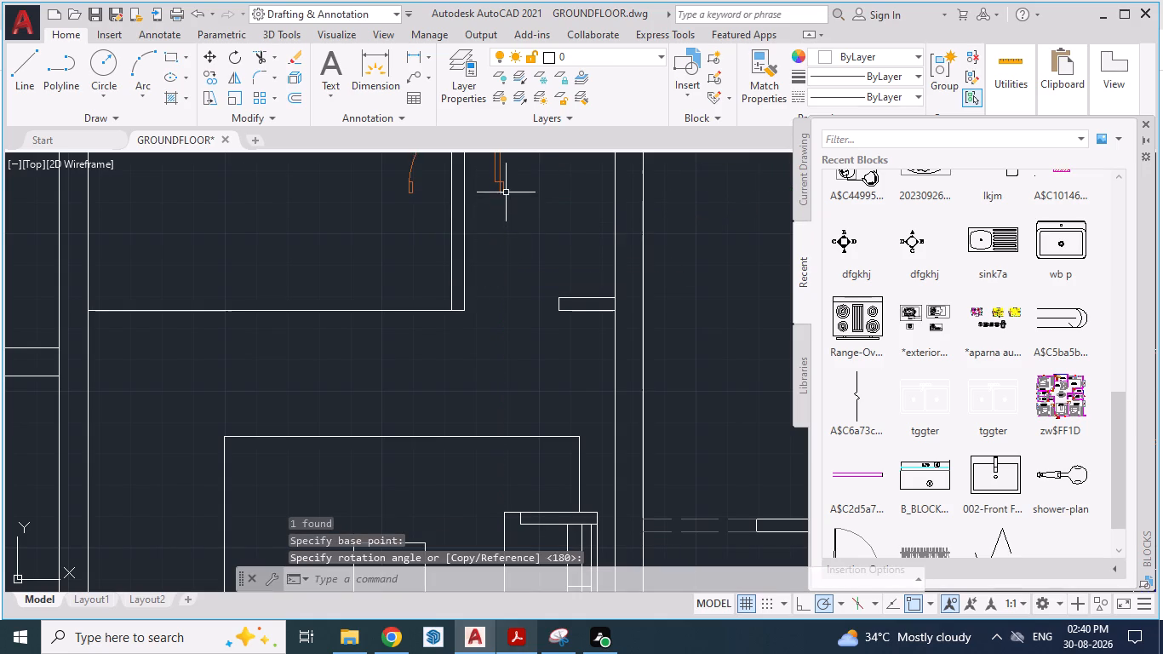
Move the small toilet's door so its hinge-side frame corner sits on the living-side corner of the short wall stub at the doorway.
click(505, 188)
key(m)
key(Return)
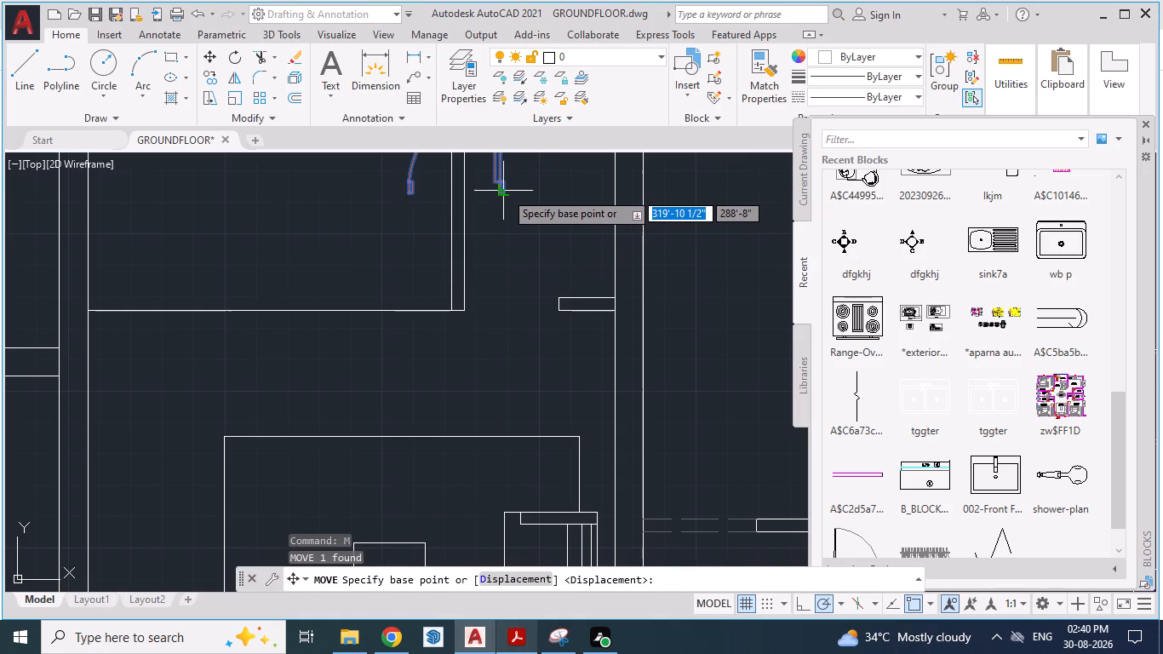
drag(505, 192, 591, 258)
scroll(535, 328, up, 3)
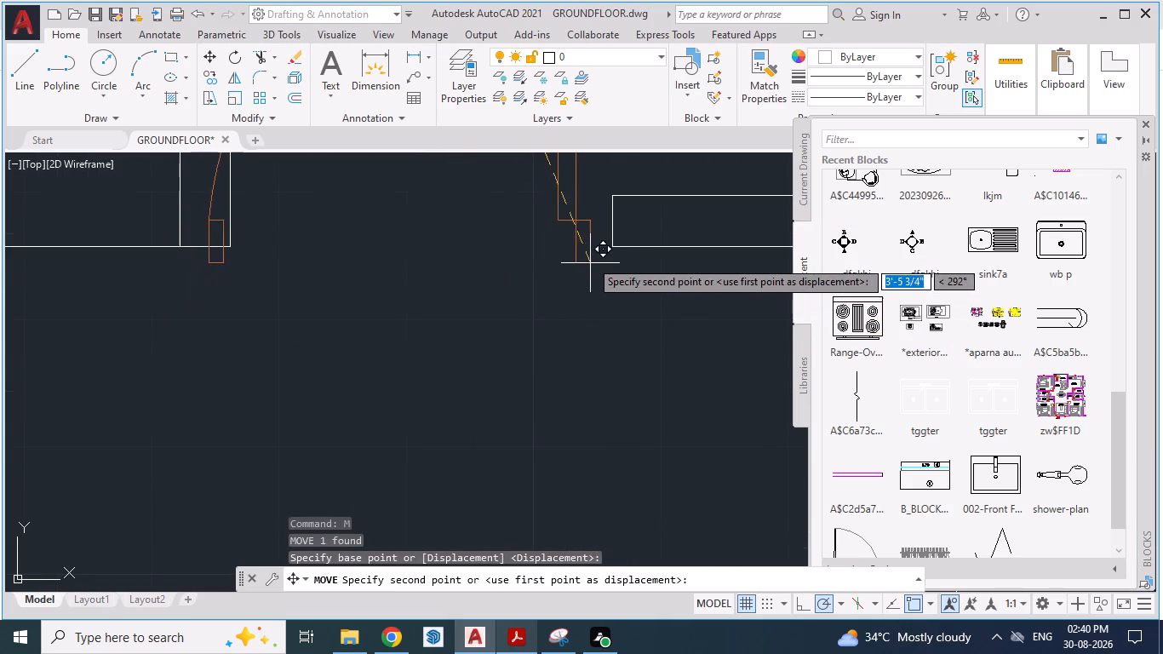
drag(591, 258, 606, 250)
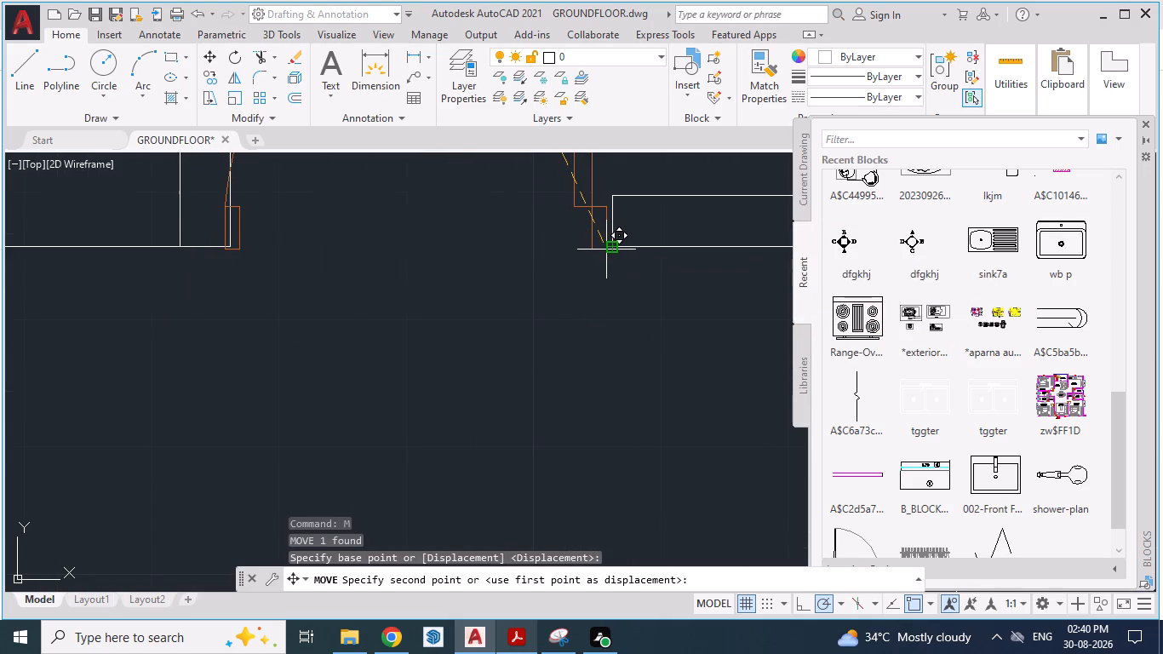
drag(606, 250, 609, 250)
click(609, 250)
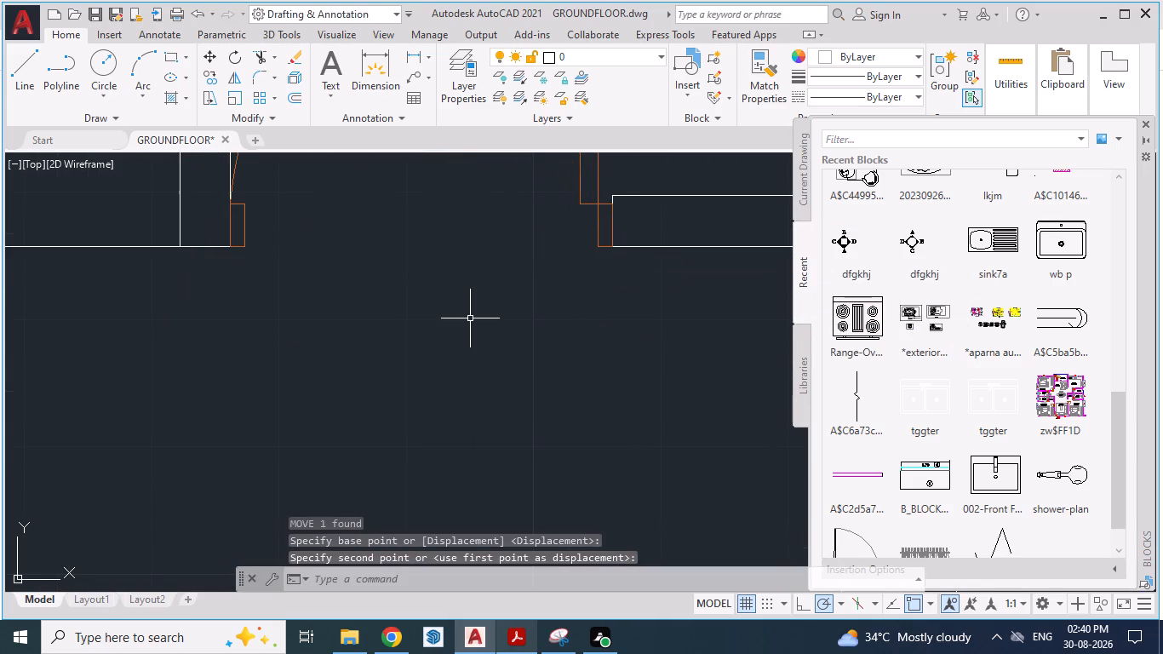
Compare the wall junction between the bedroom, living room and front entrance with the reference PDF to check the remaining door locations.
scroll(469, 324, down, 3)
scroll(347, 262, down, 3)
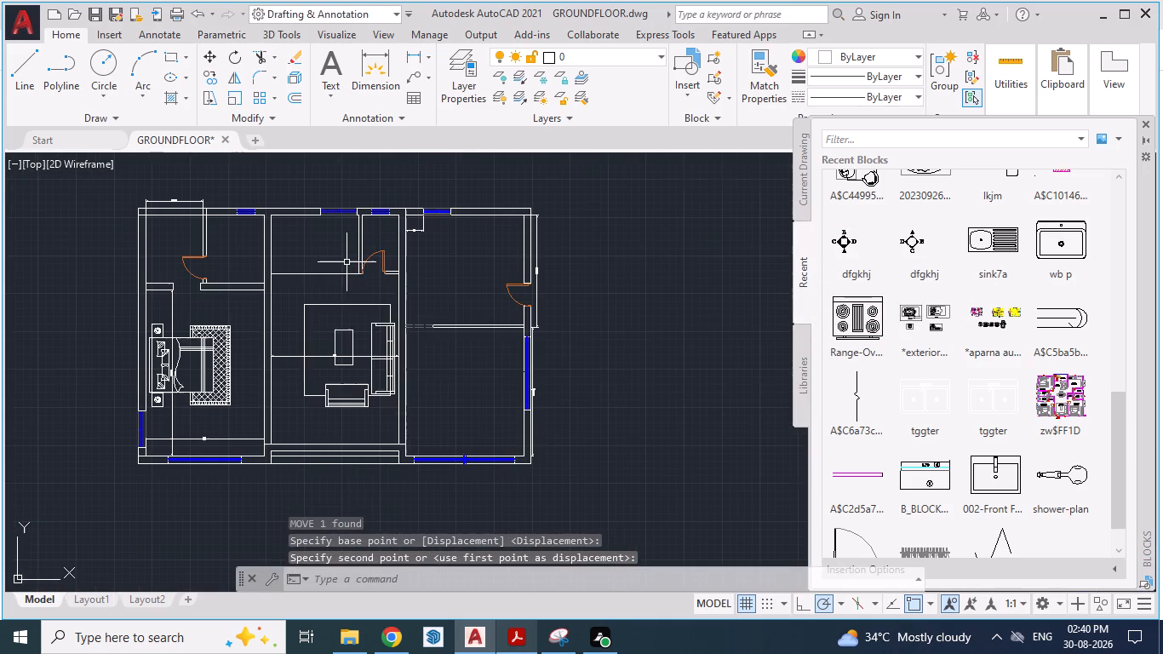
key(alt+Tab)
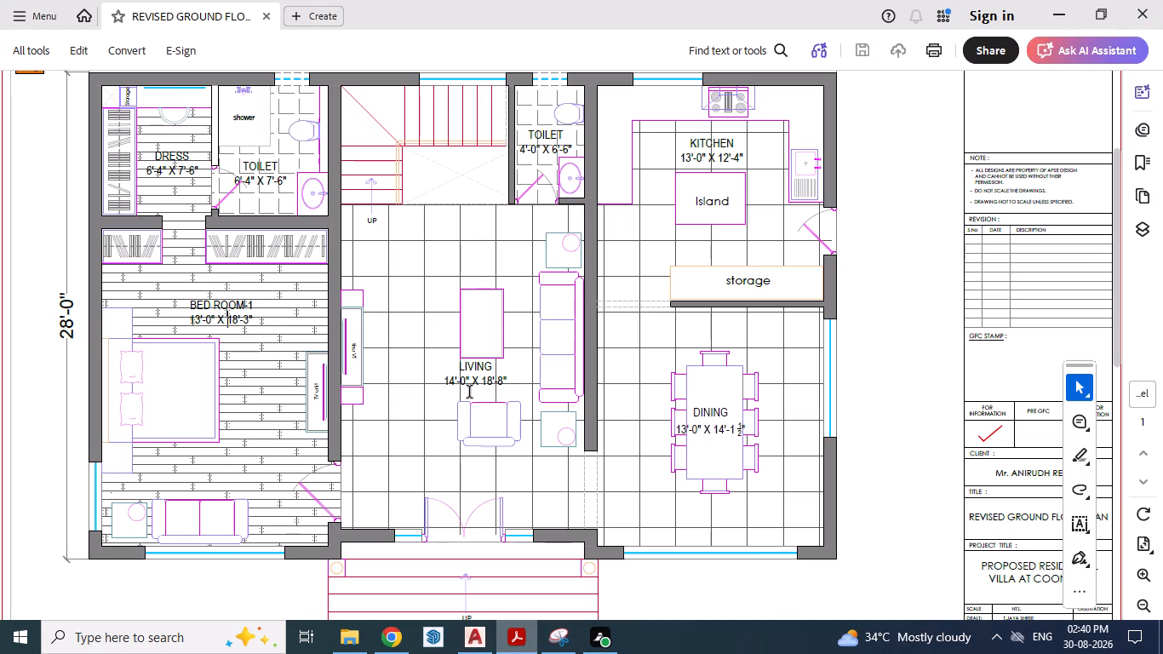
key(alt+Tab)
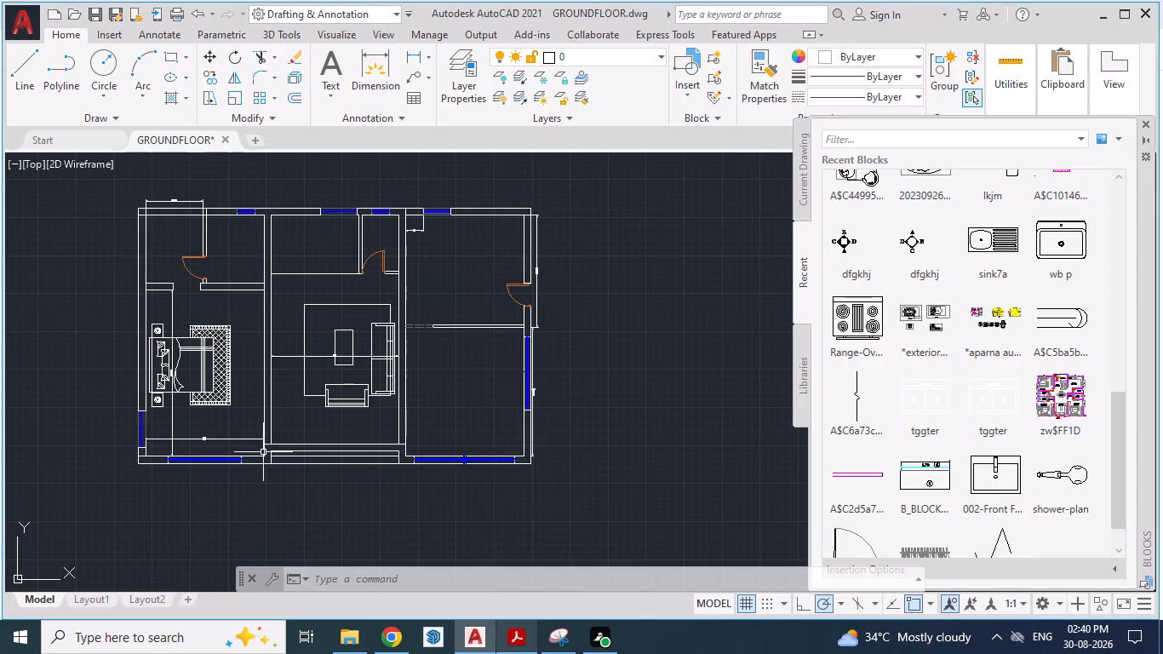
scroll(245, 466, up, 2)
key(alt+Tab)
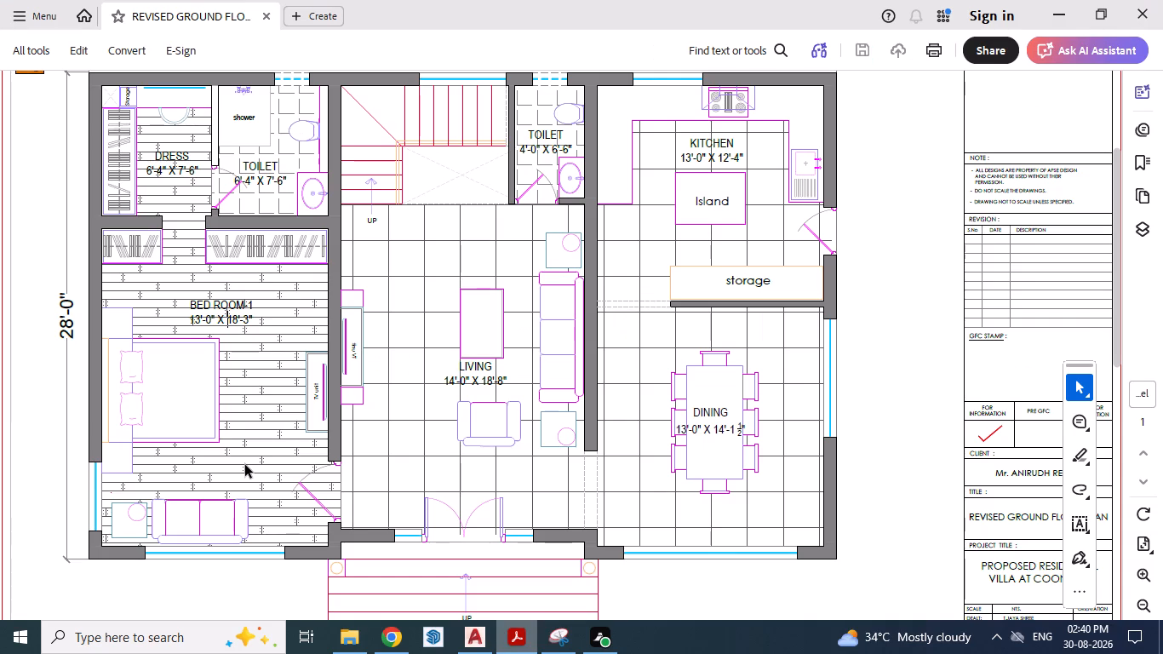
key(alt+Tab)
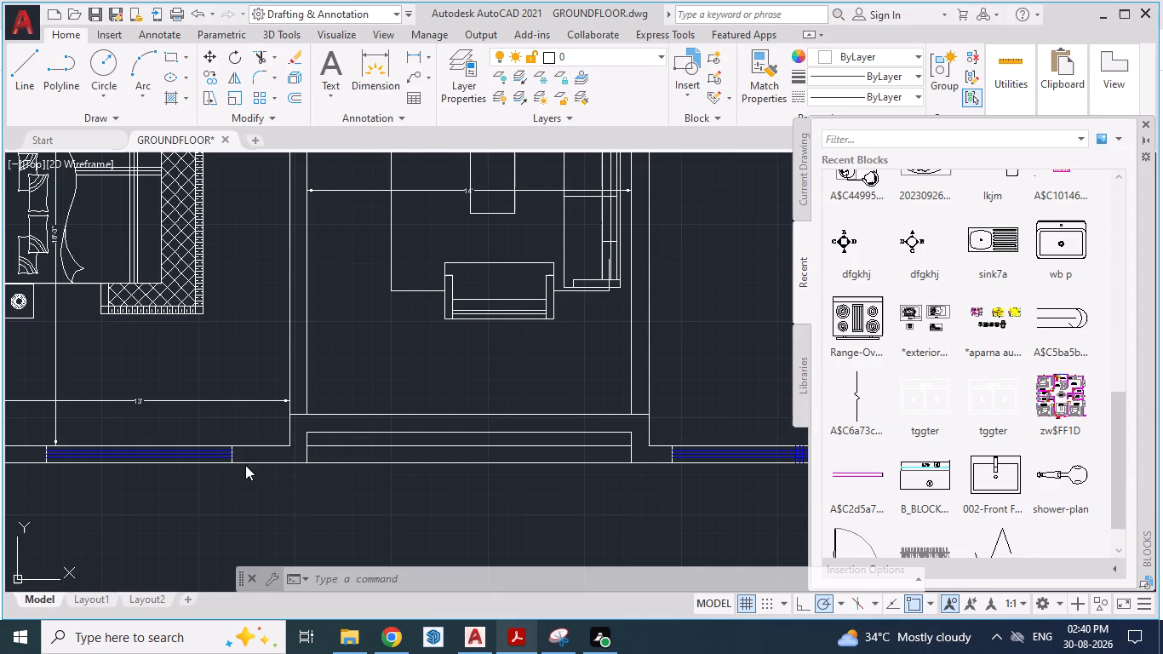
scroll(510, 404, down, 1)
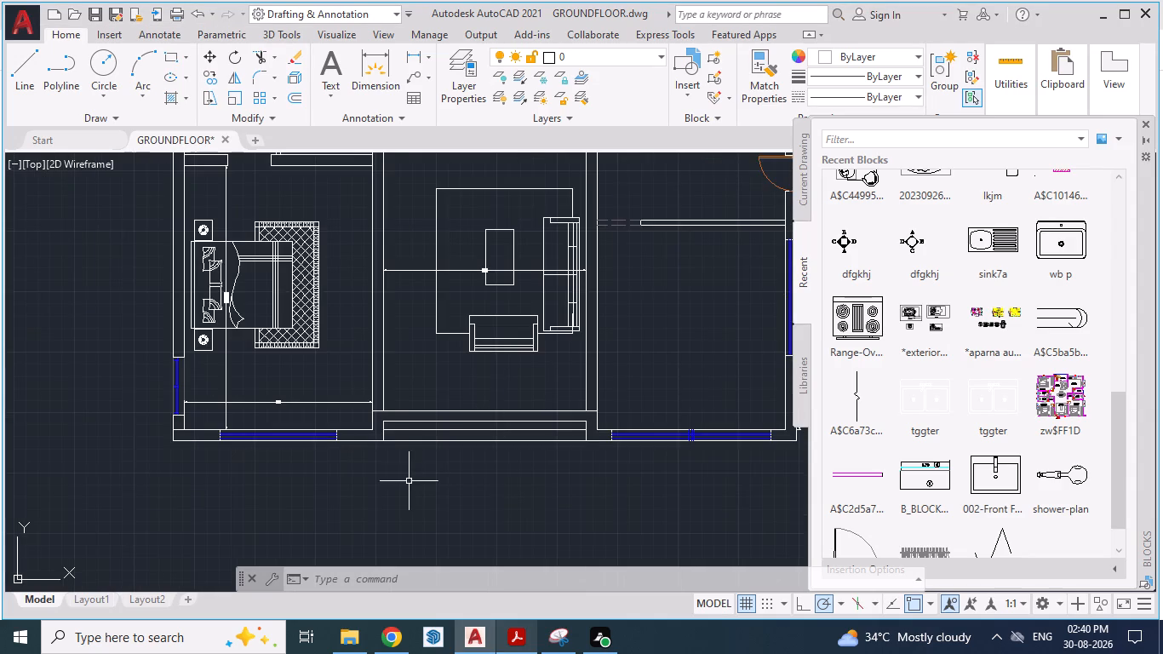
scroll(409, 481, up, 1)
key(alt+Tab)
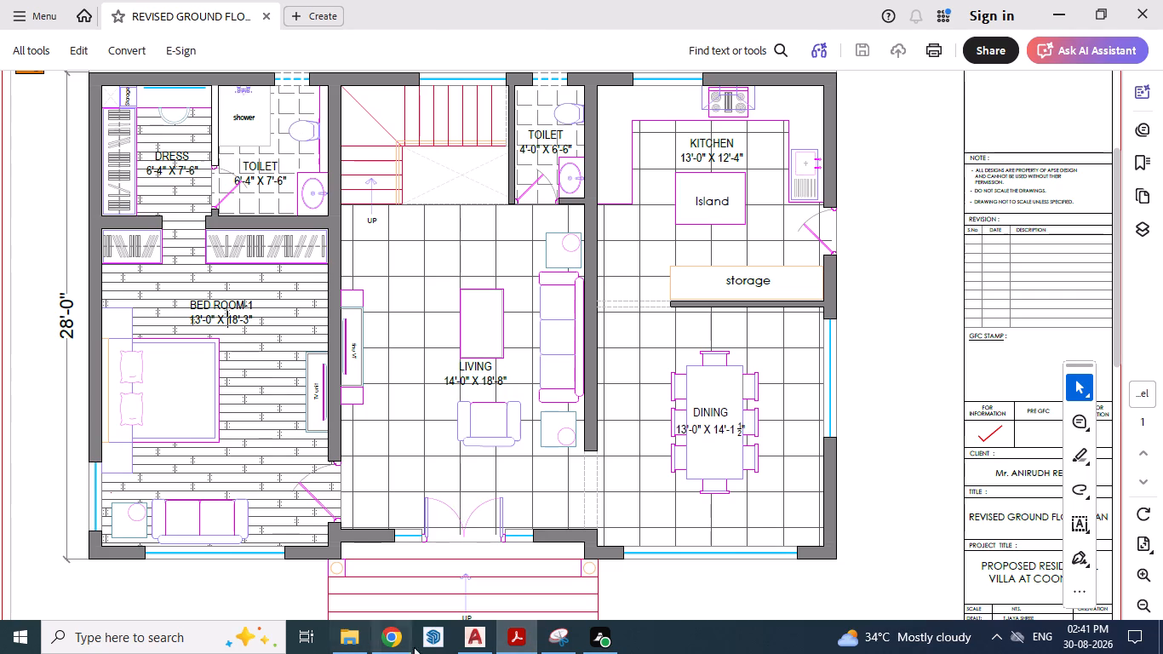
click(507, 642)
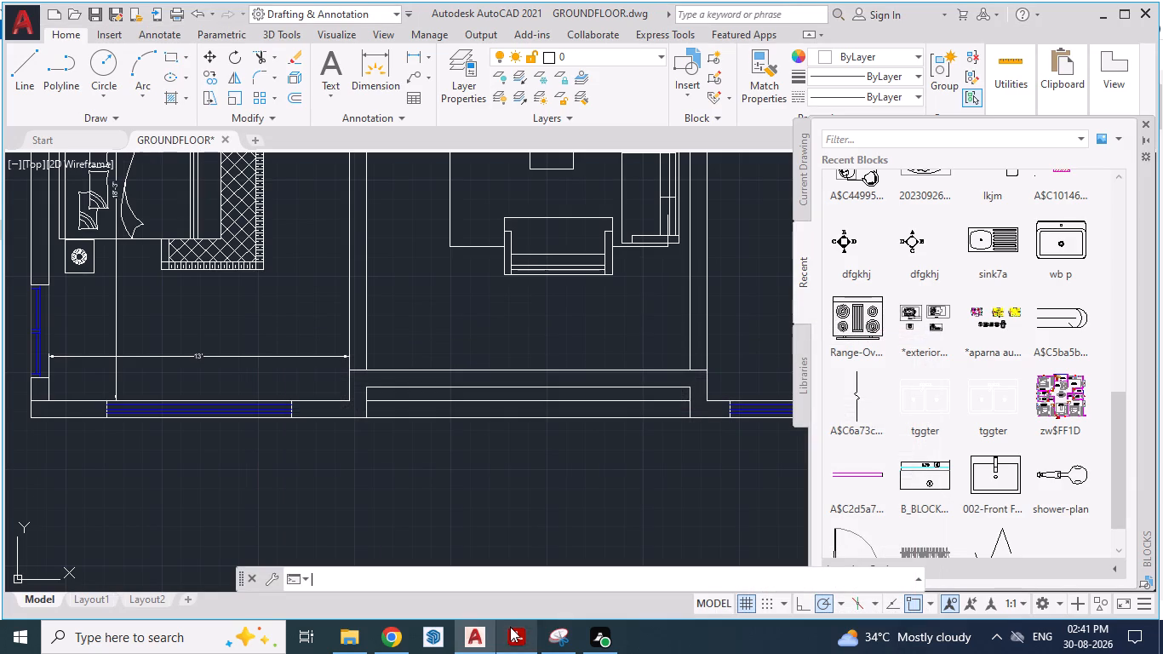
key(alt+Tab)
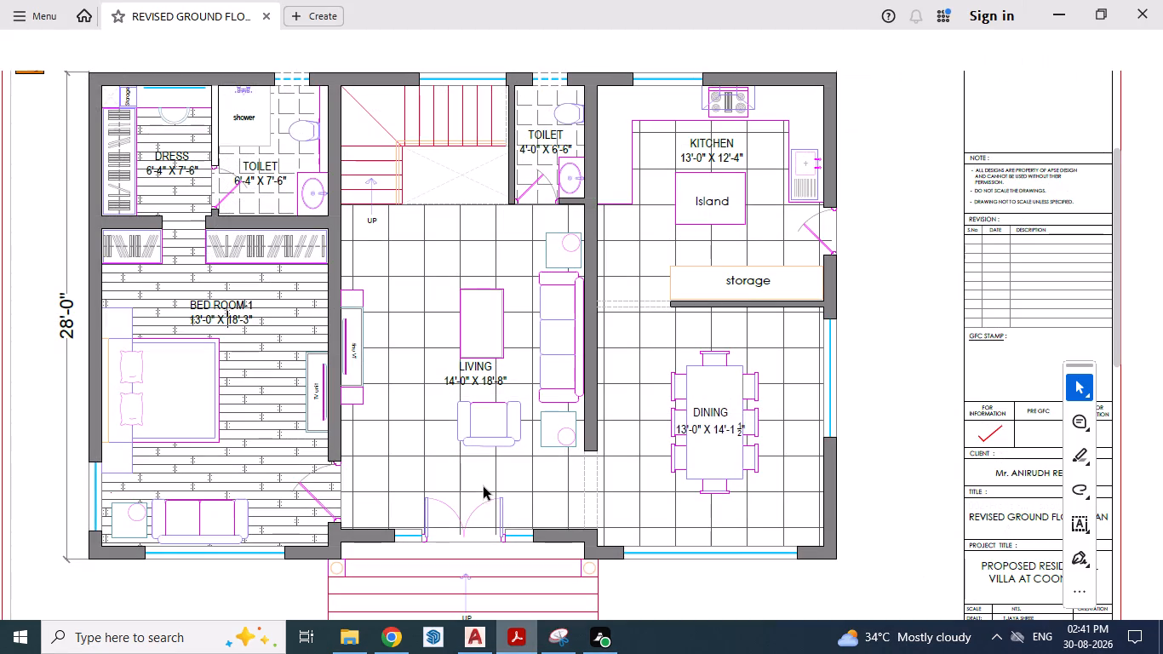
key(alt+Tab)
scroll(356, 376, up, 1)
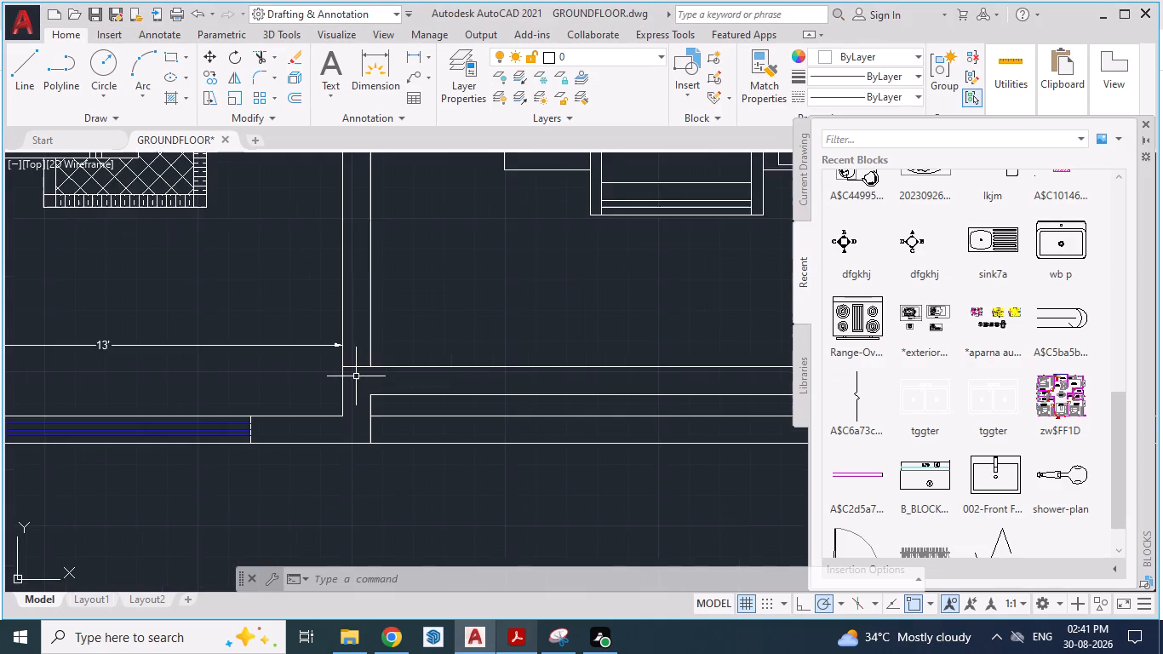
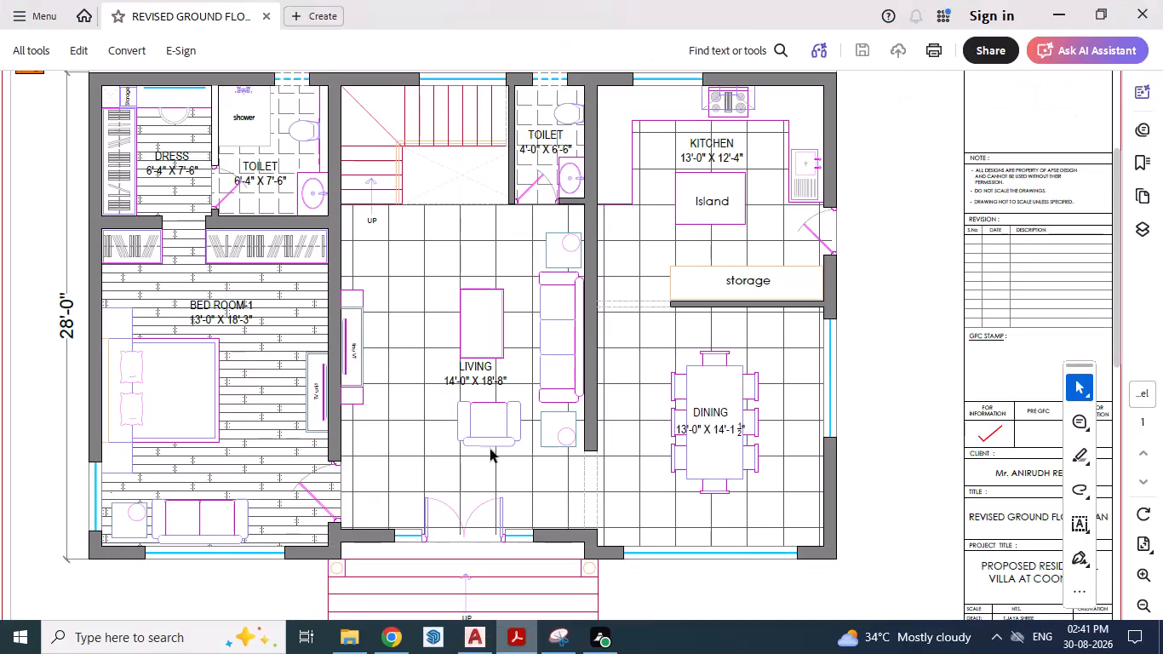
Switch from the reference PDF to the AutoCAD plan and start measuring the line spacing at the living room's front wall.
scroll(490, 450, down, 1)
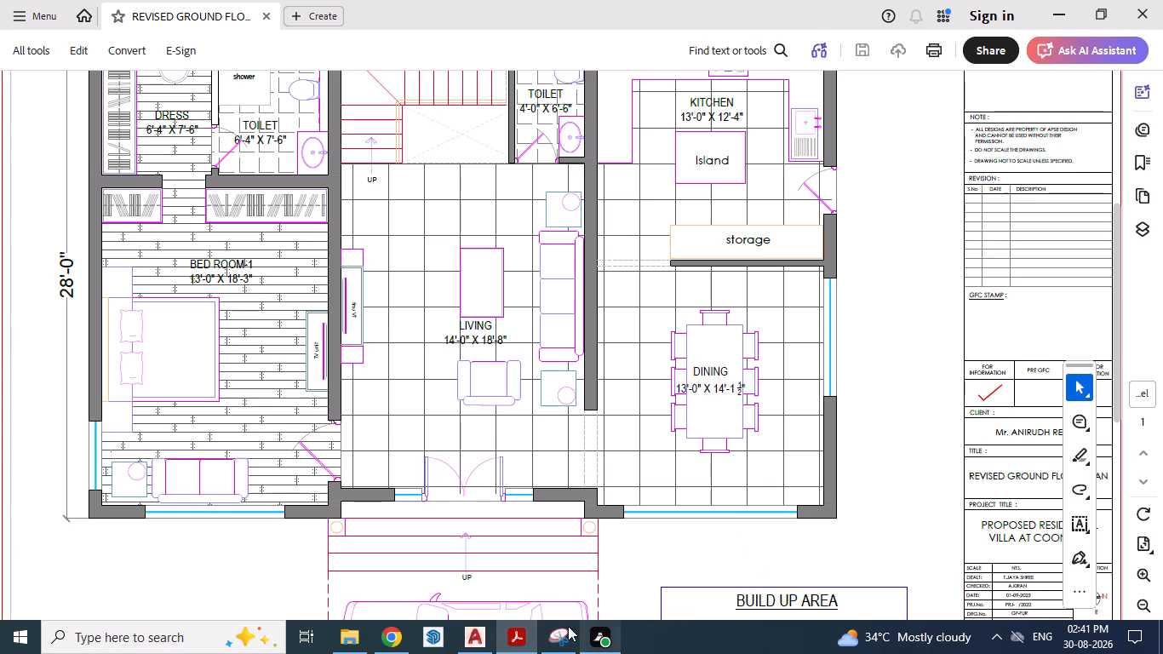
click(481, 634)
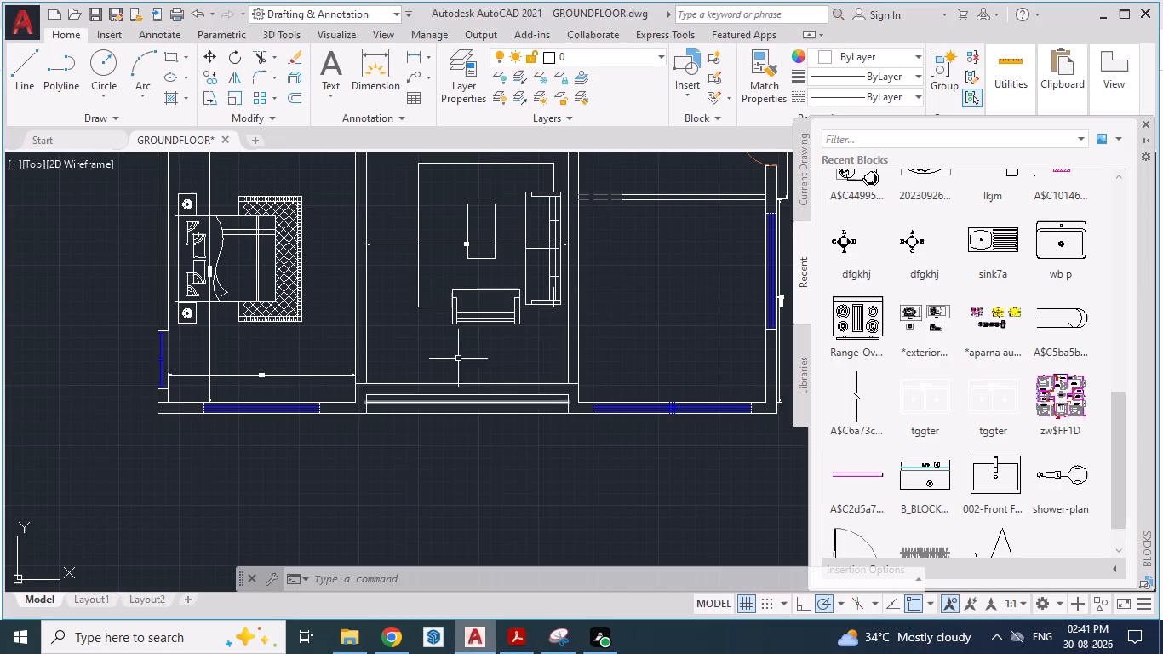
scroll(465, 358, up, 1)
scroll(538, 487, up, 1)
text(DA)
key(Return)
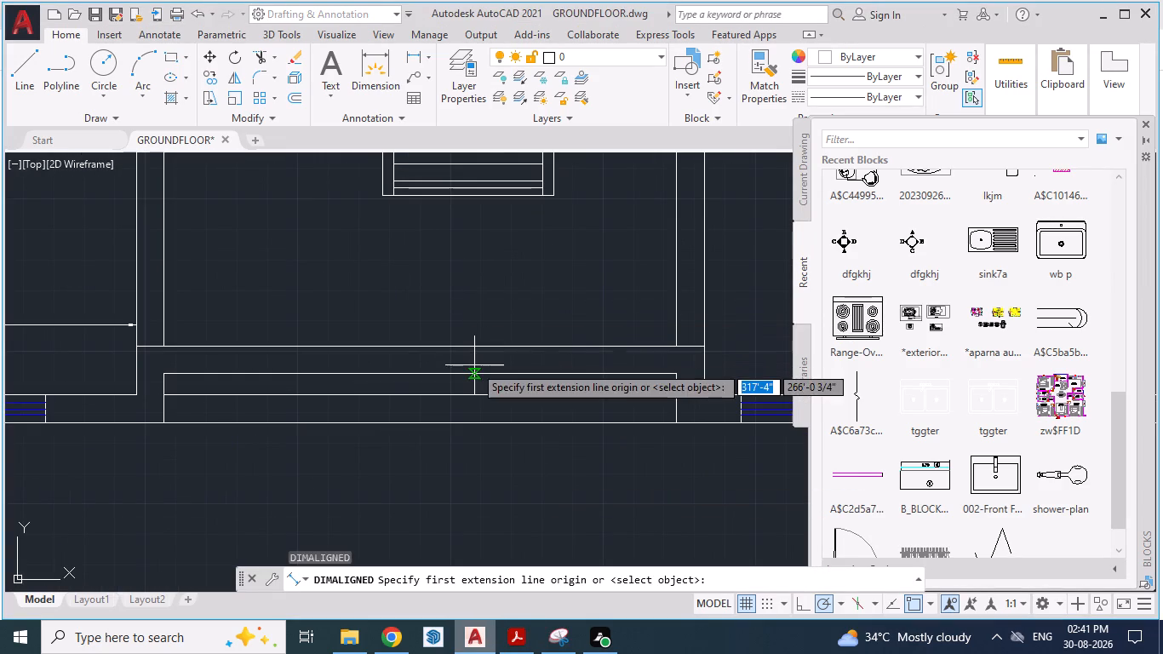
click(474, 369)
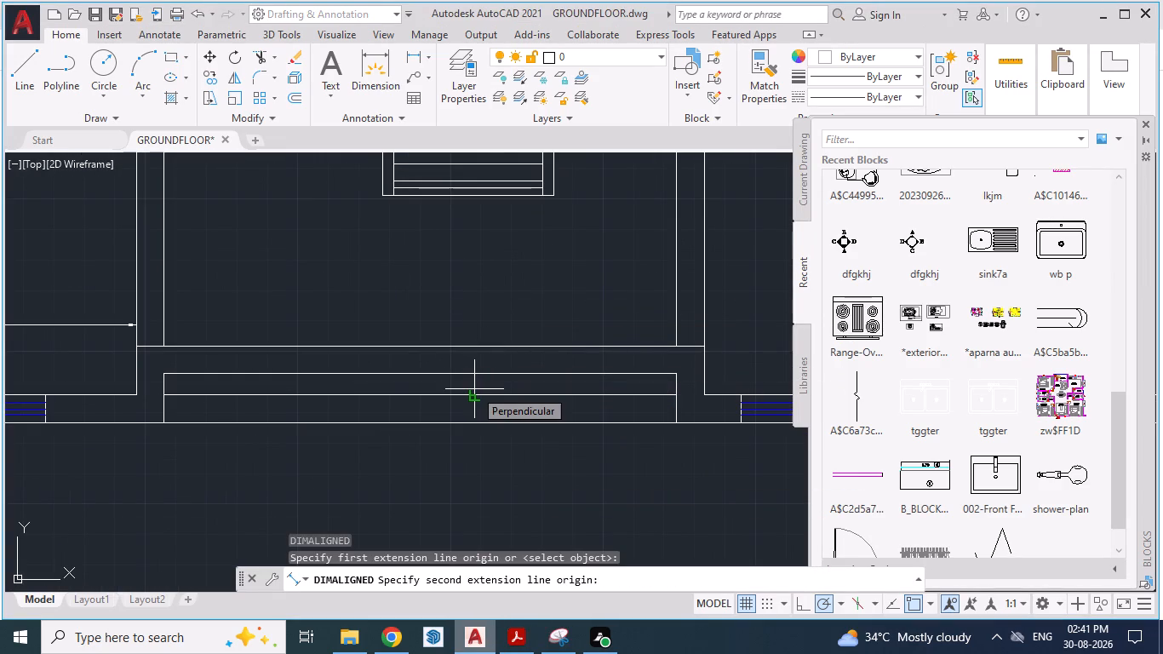
key(Escape)
key(Escape)
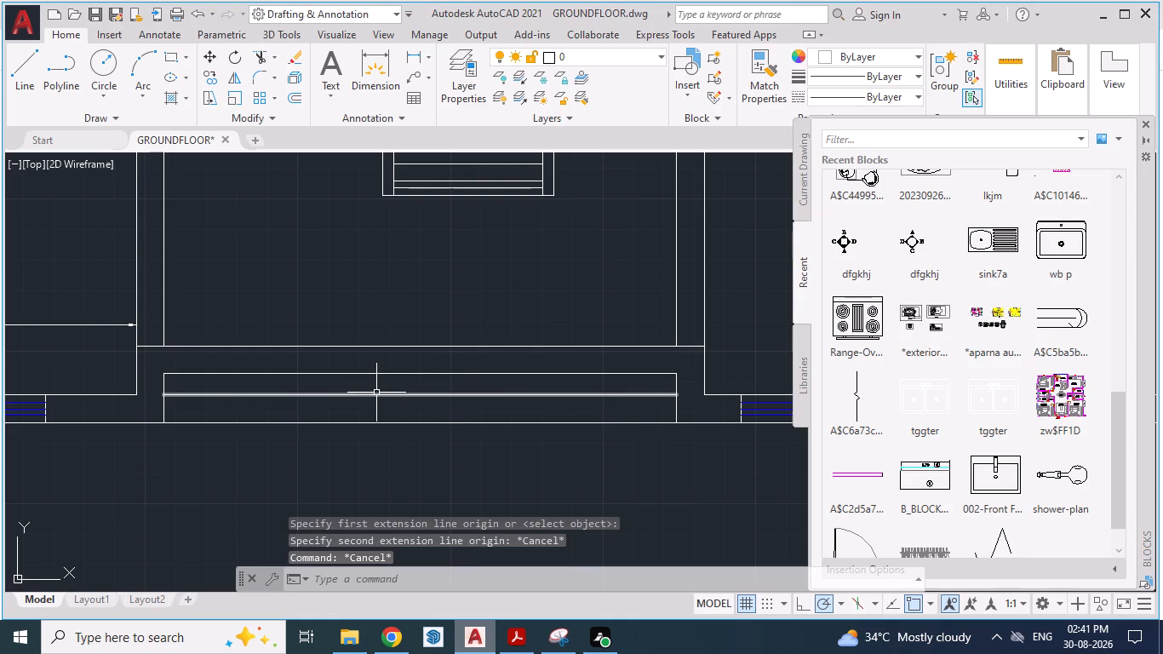
Erase the upper of the two horizontal lines between the wall stubs in front of the living room.
click(379, 376)
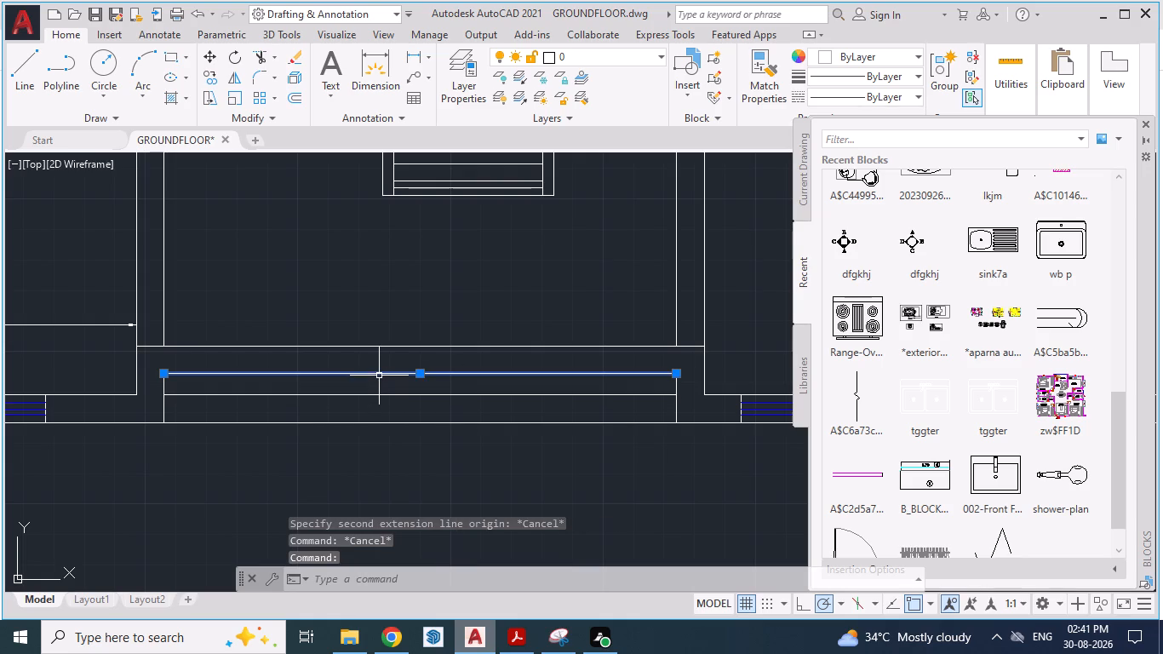
key(Delete)
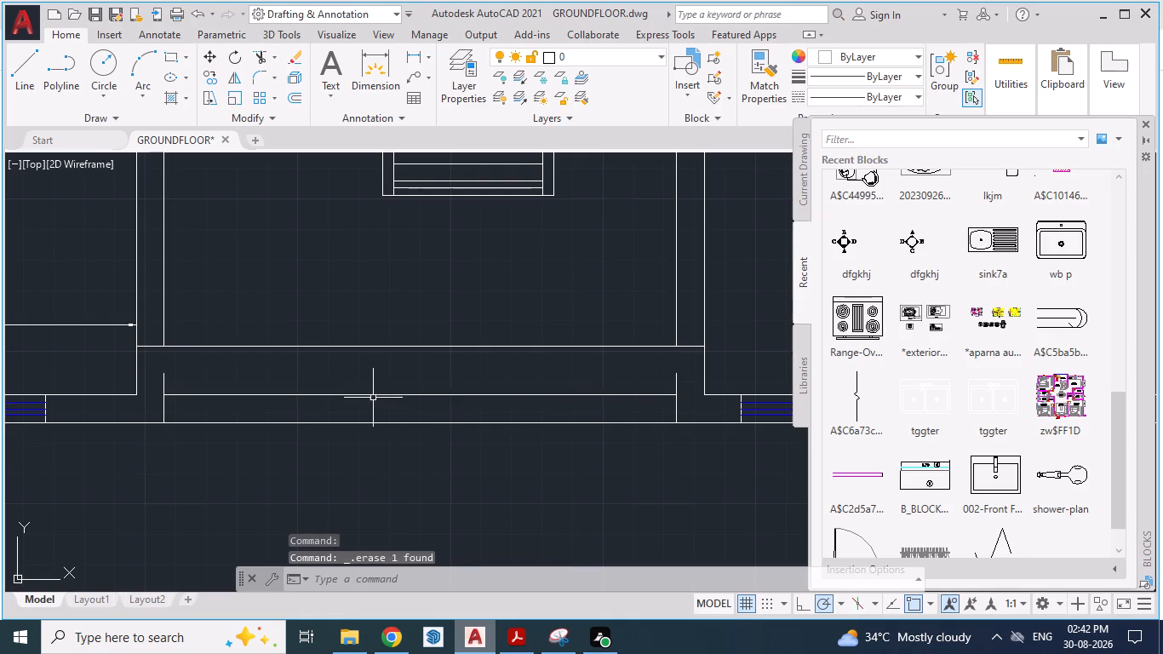
Offset the remaining line between the stubs 3" toward the living room, and offset that new line another 9" inward for the wall thickness.
click(373, 398)
key(o)
key(Return)
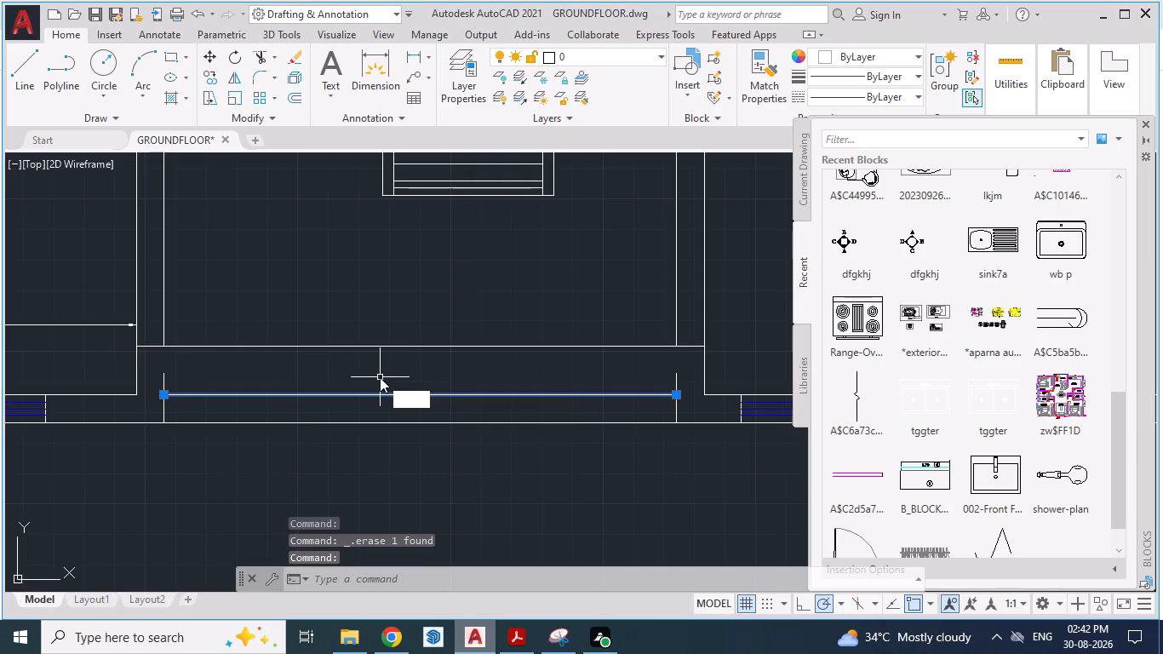
text(3")
key(Return)
click(381, 376)
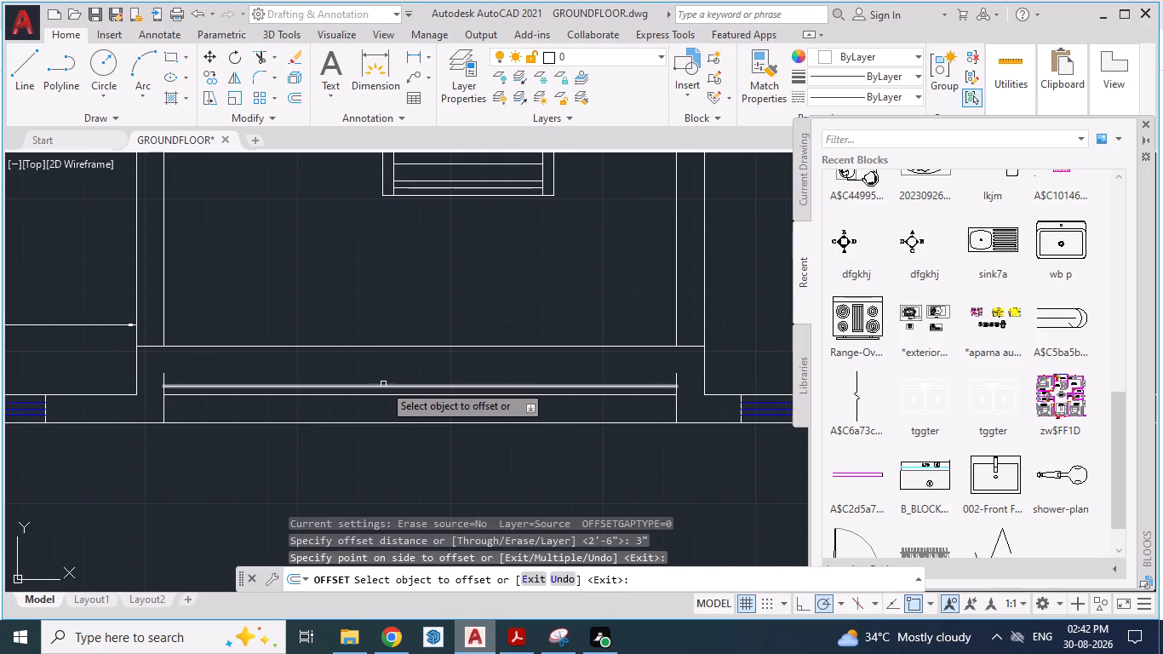
click(382, 386)
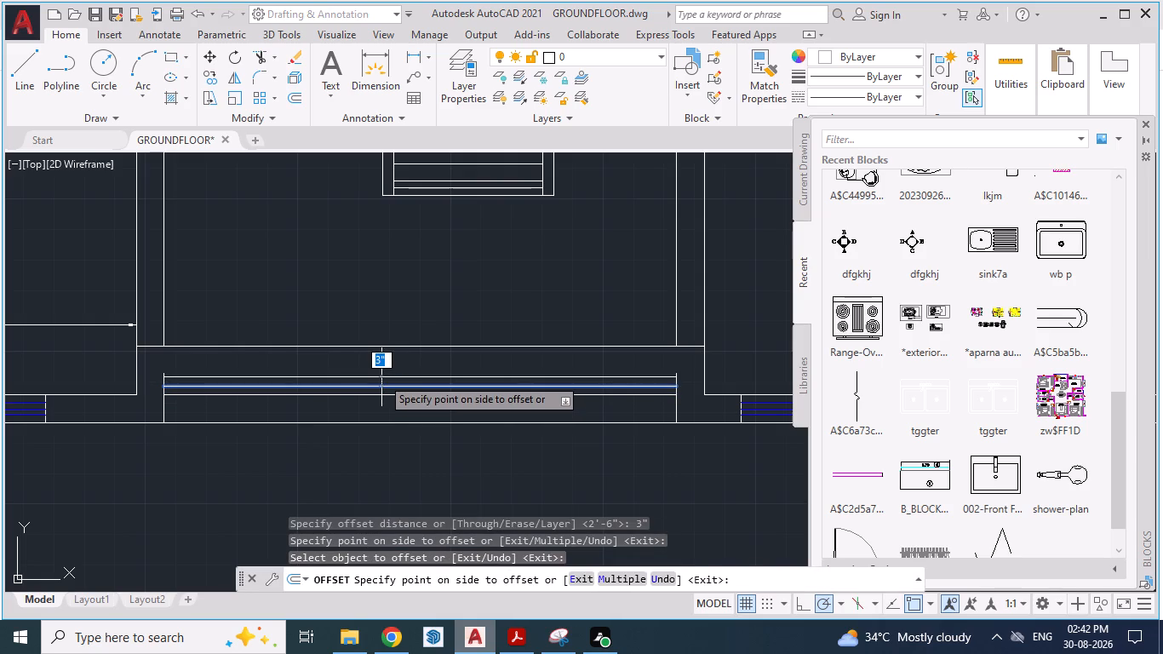
key(9)
key(shift+quotedbl)
key(Return)
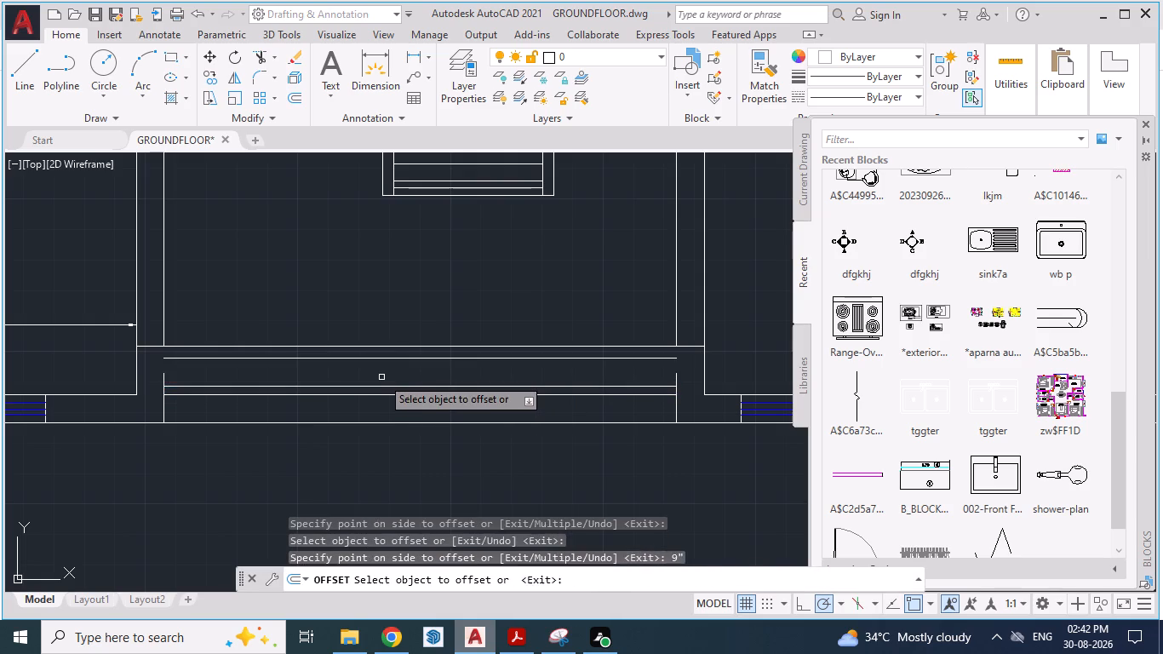
click(381, 376)
key(Escape)
key(Escape)
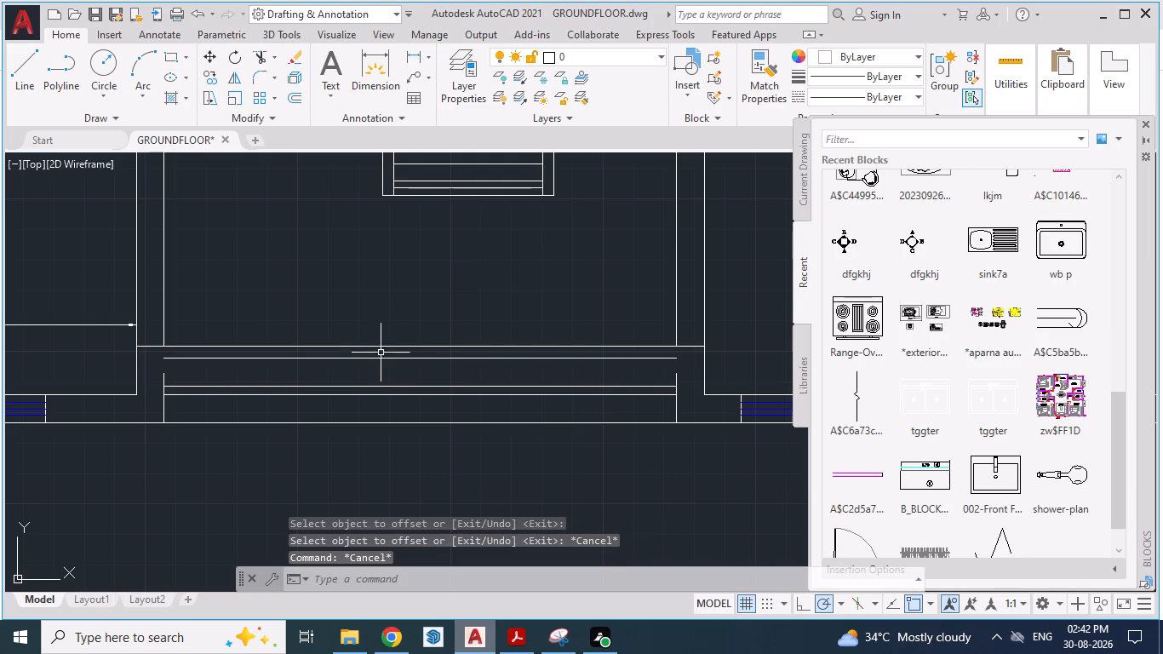
Erase the old inner front wall line of the living room that spans between the side walls' outer faces.
click(378, 346)
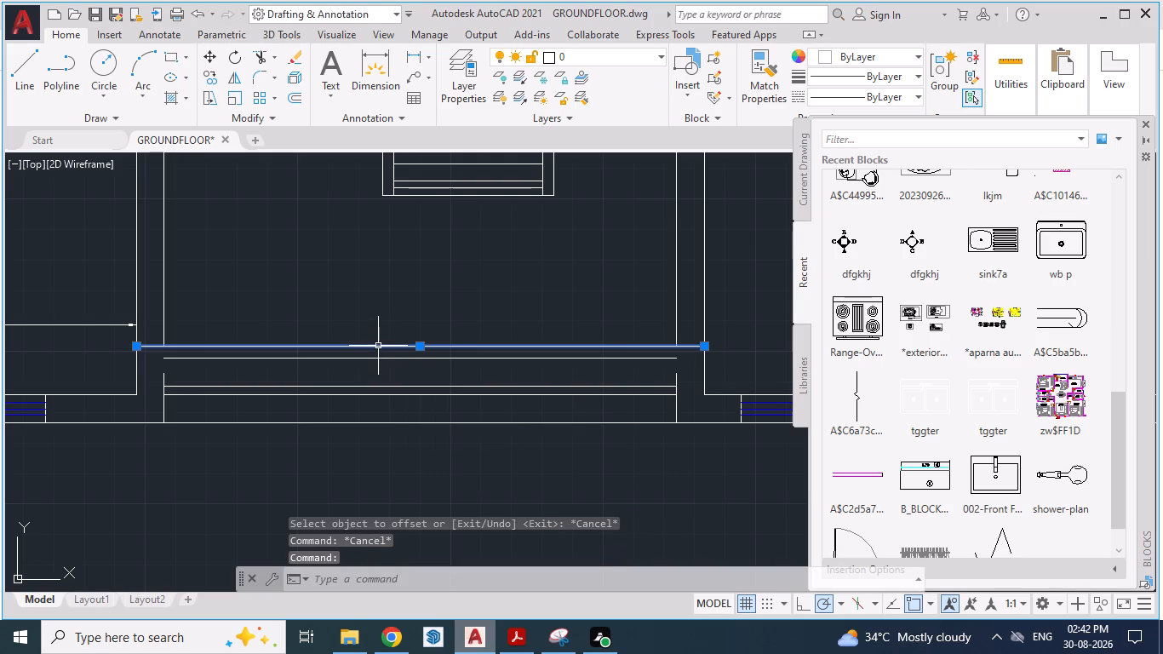
key(Delete)
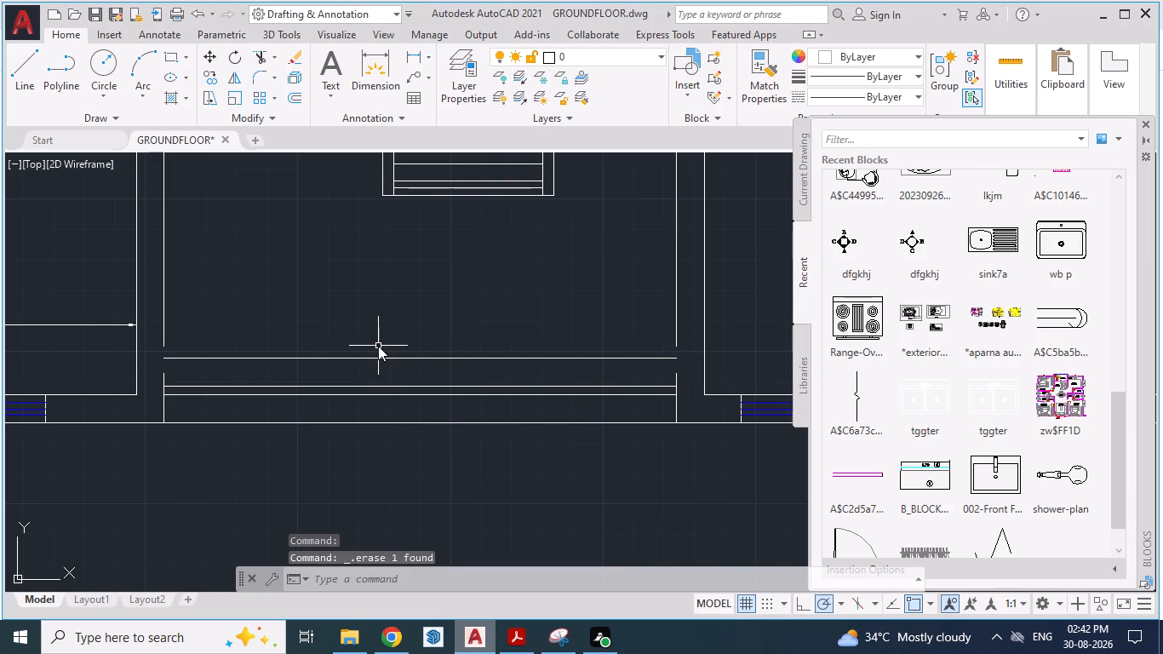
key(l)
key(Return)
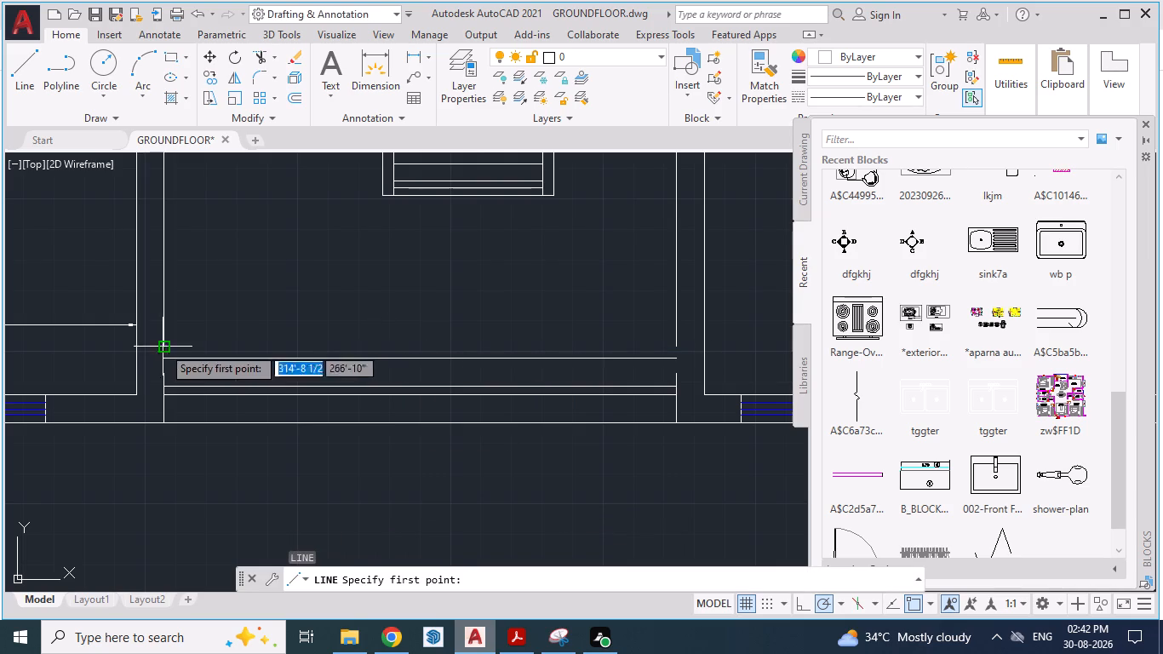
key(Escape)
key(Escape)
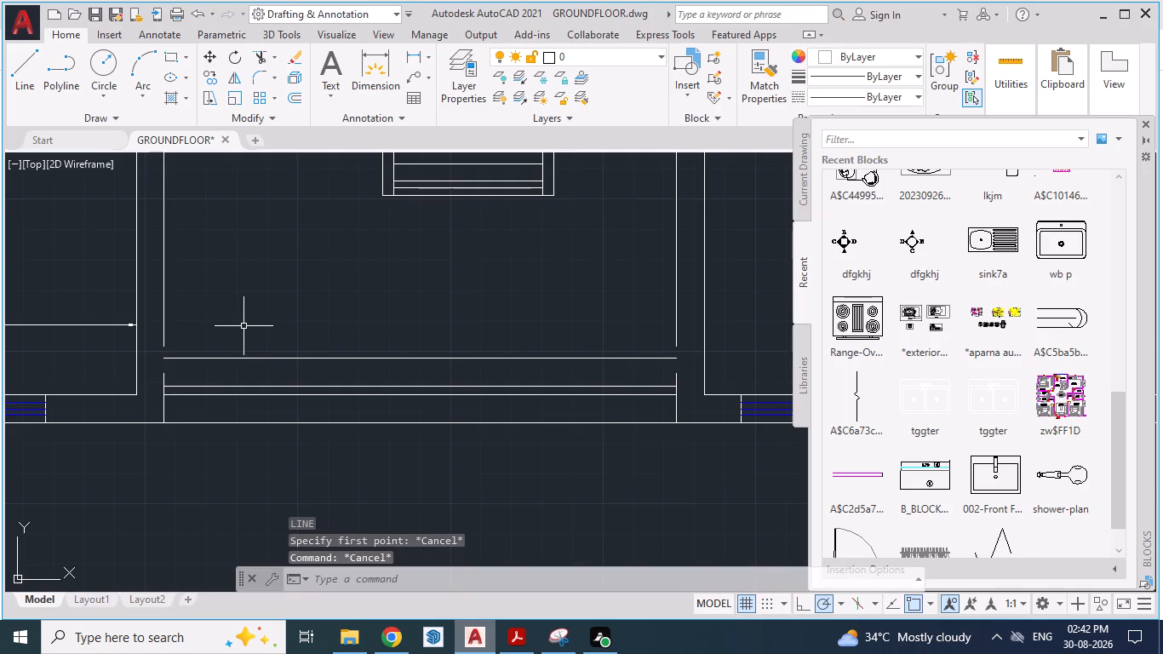
Extend the living room's two inner side wall lines to the new inner front wall line and check against the reference PDF.
text(EX)
key(Return)
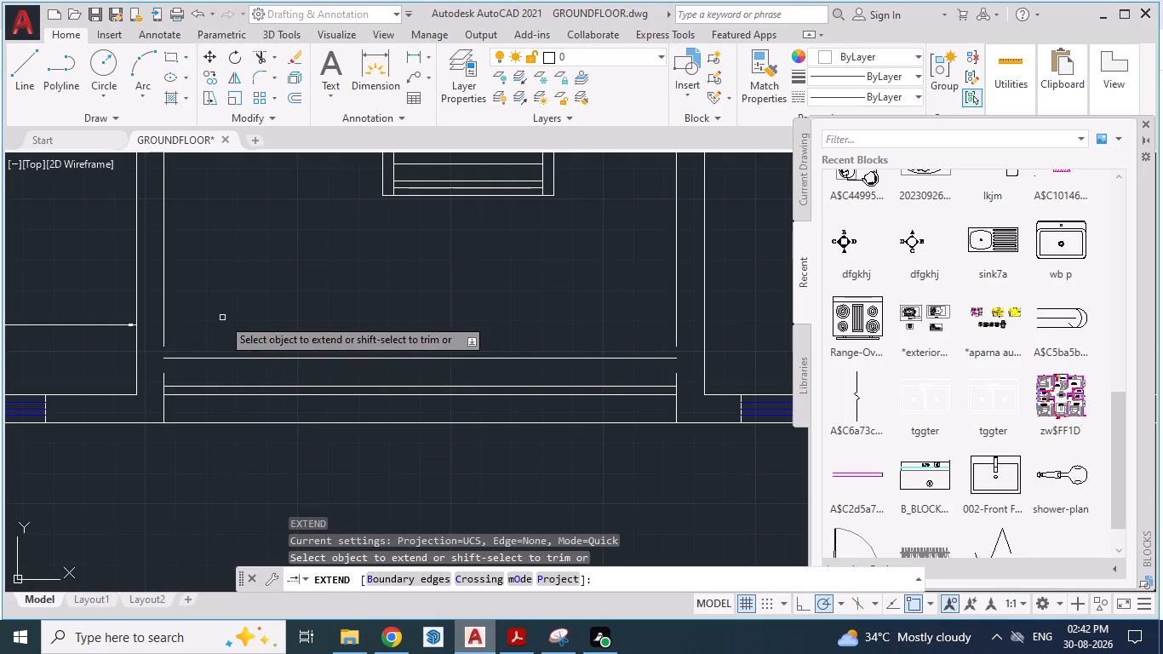
click(164, 322)
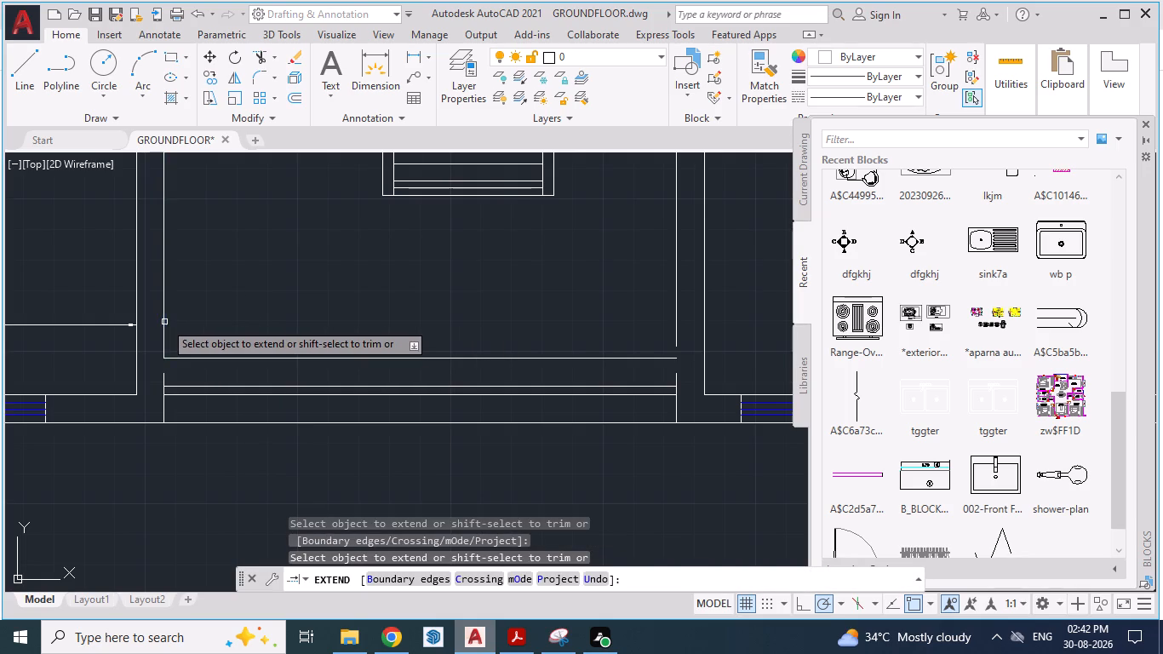
click(676, 326)
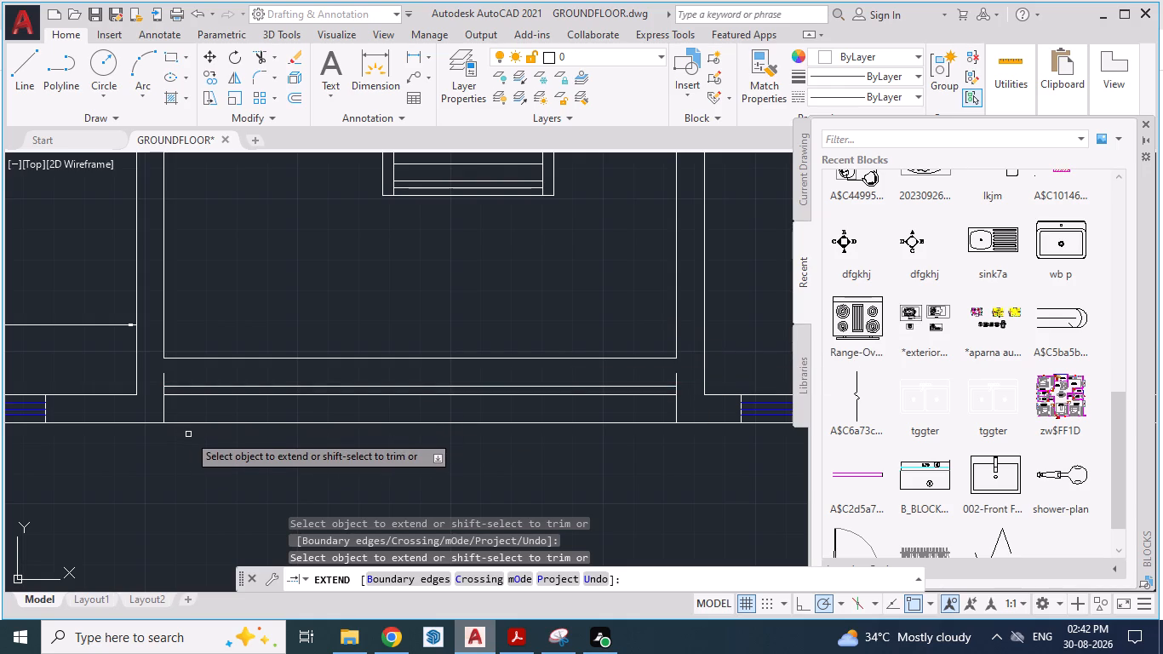
key(alt+Tab)
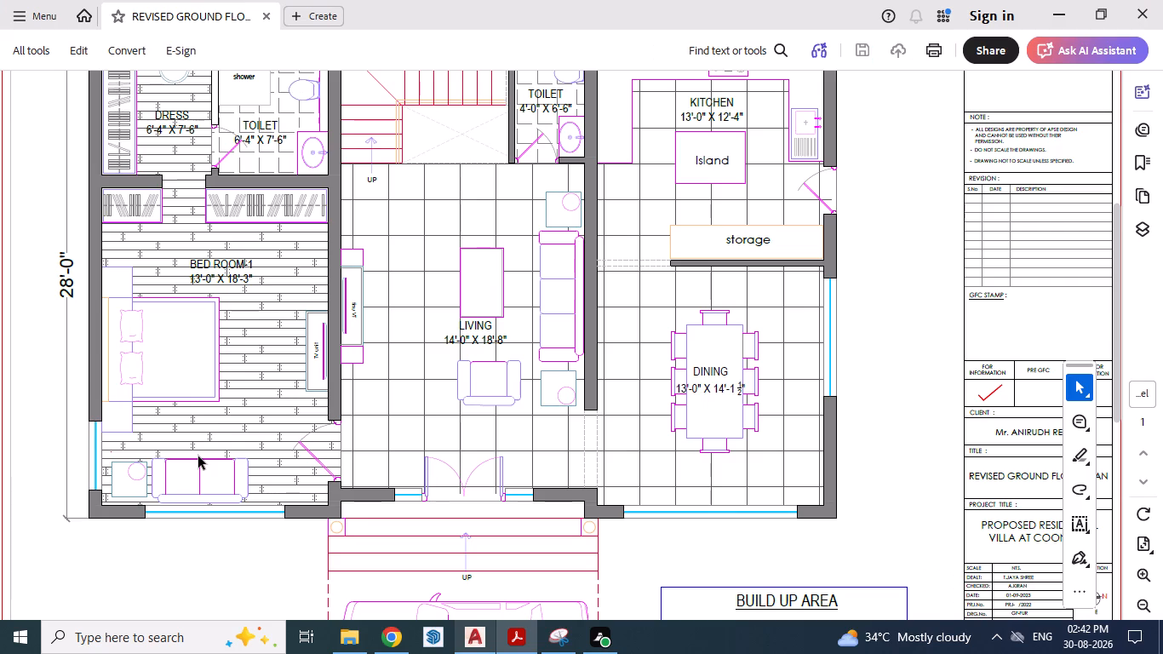
key(alt+Tab)
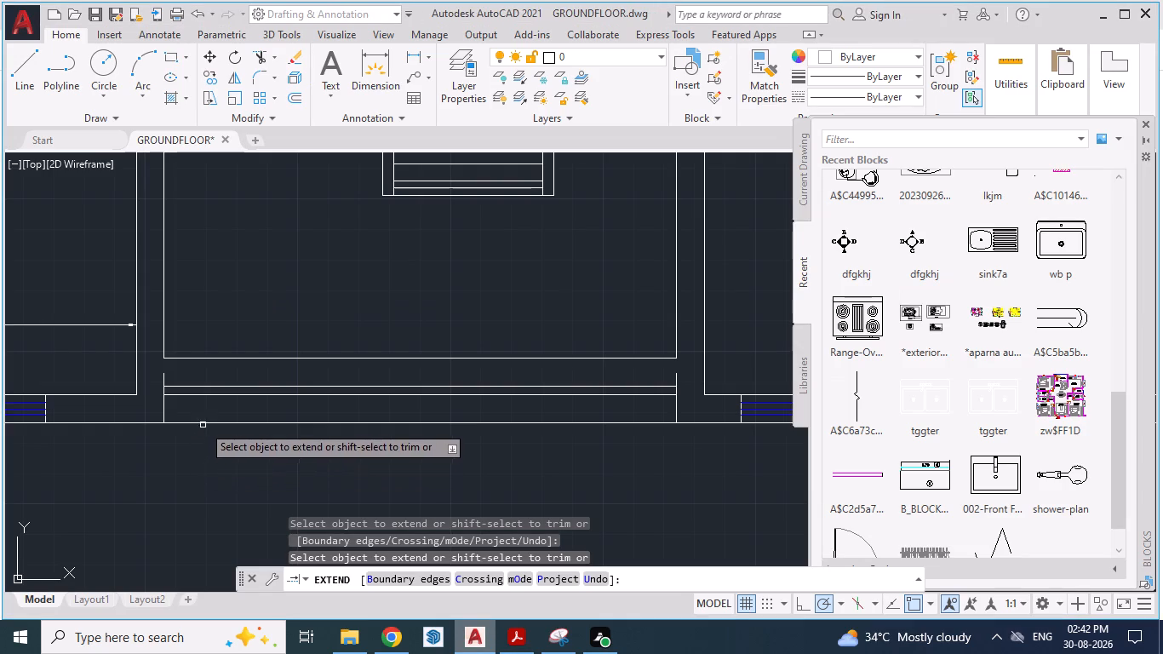
key(Escape)
key(Escape)
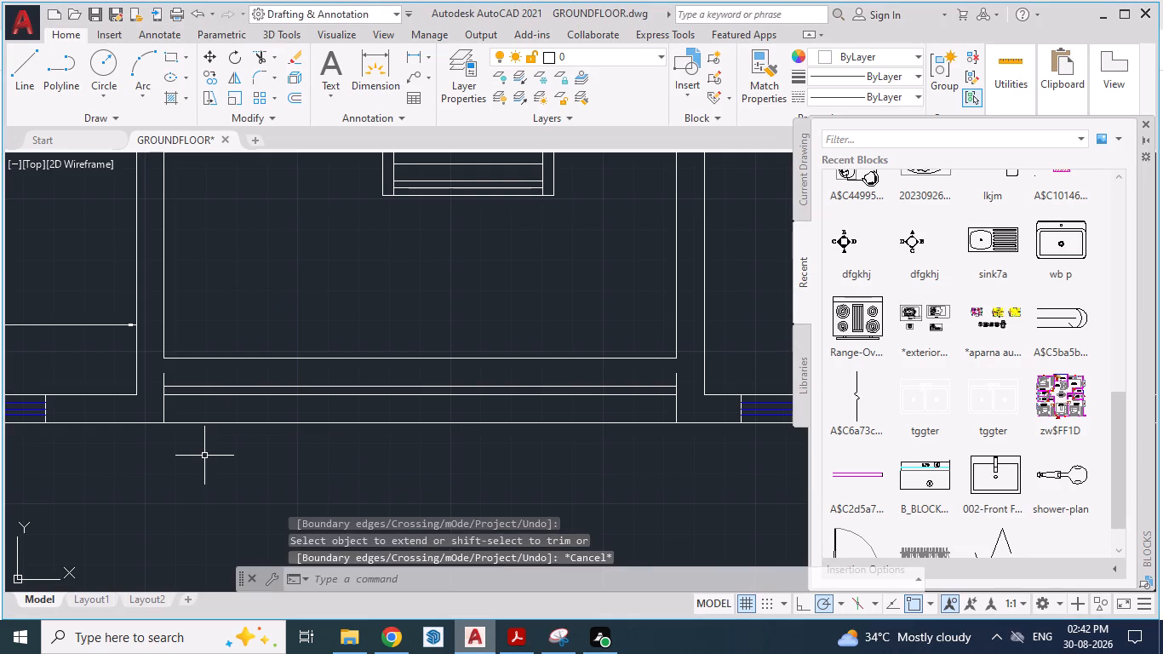
Trim the outermost wall line across the living room front and both stub ends projecting past the new outer face.
text(TR)
key(Return)
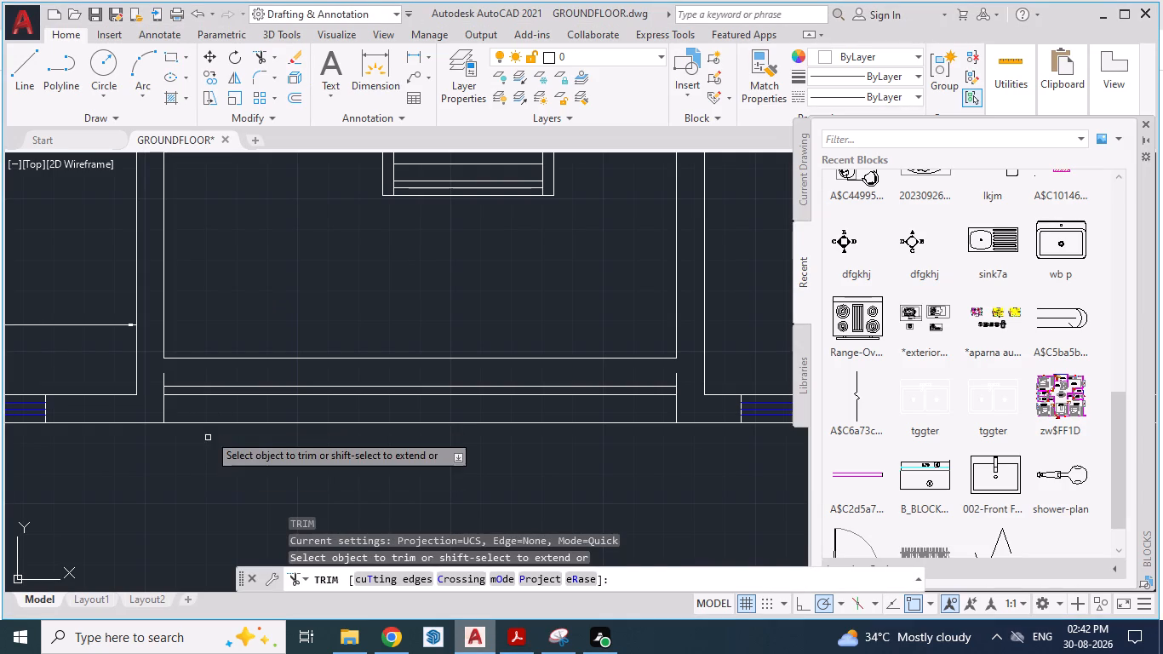
click(212, 425)
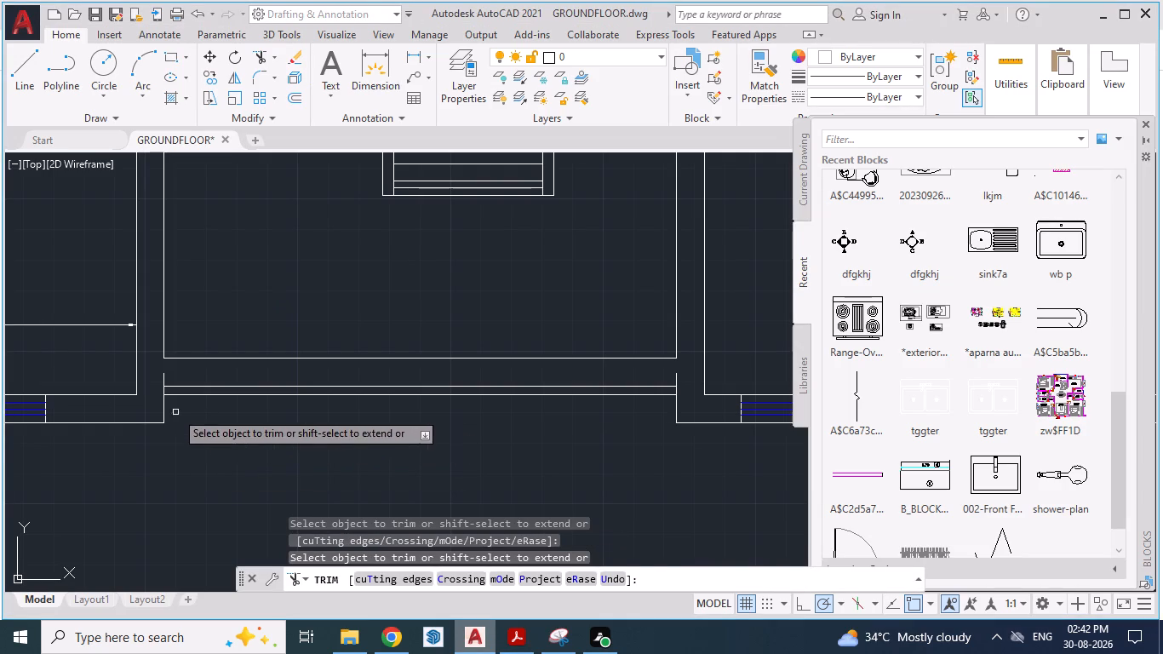
scroll(144, 381, up, 1)
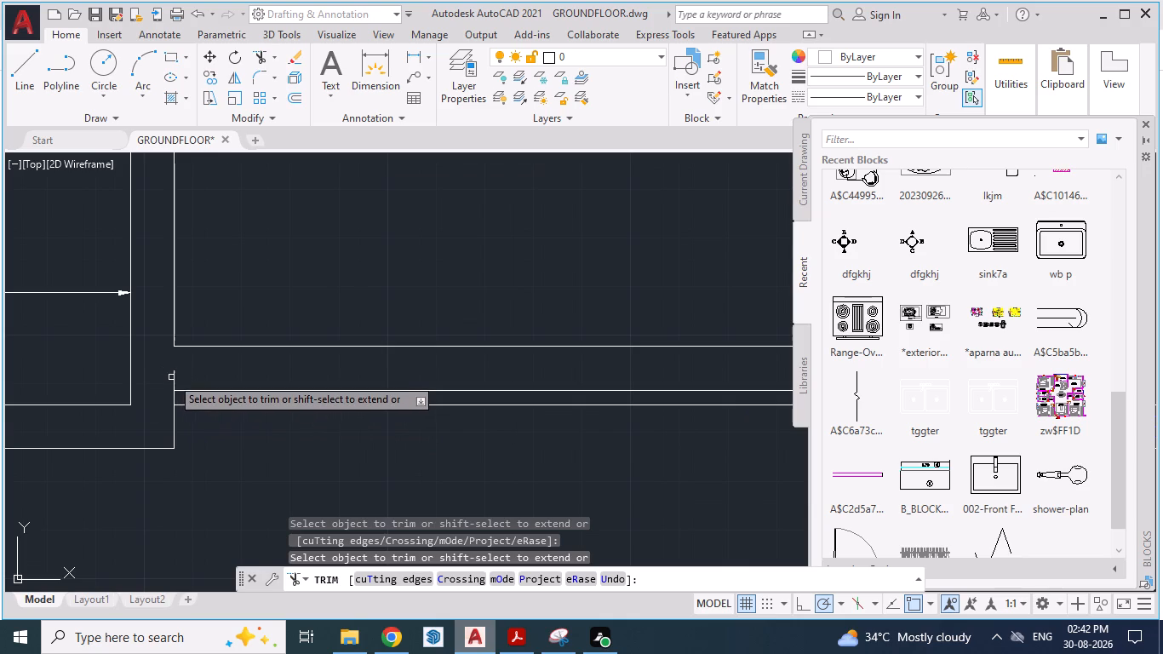
click(174, 376)
scroll(153, 376, down, 1)
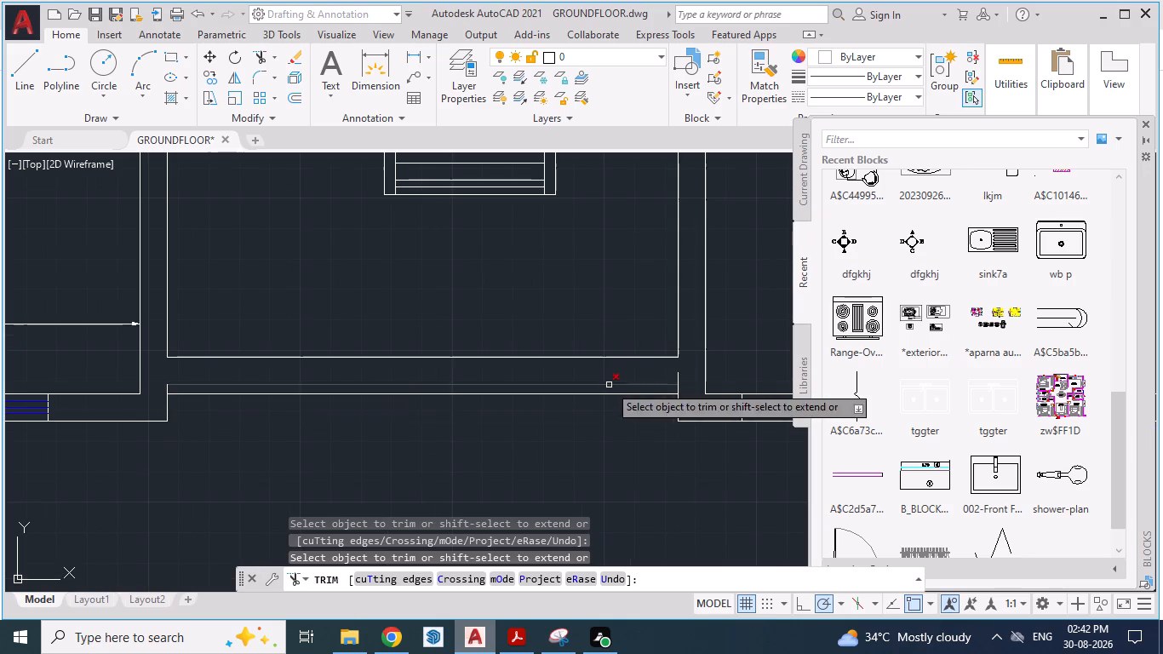
click(679, 373)
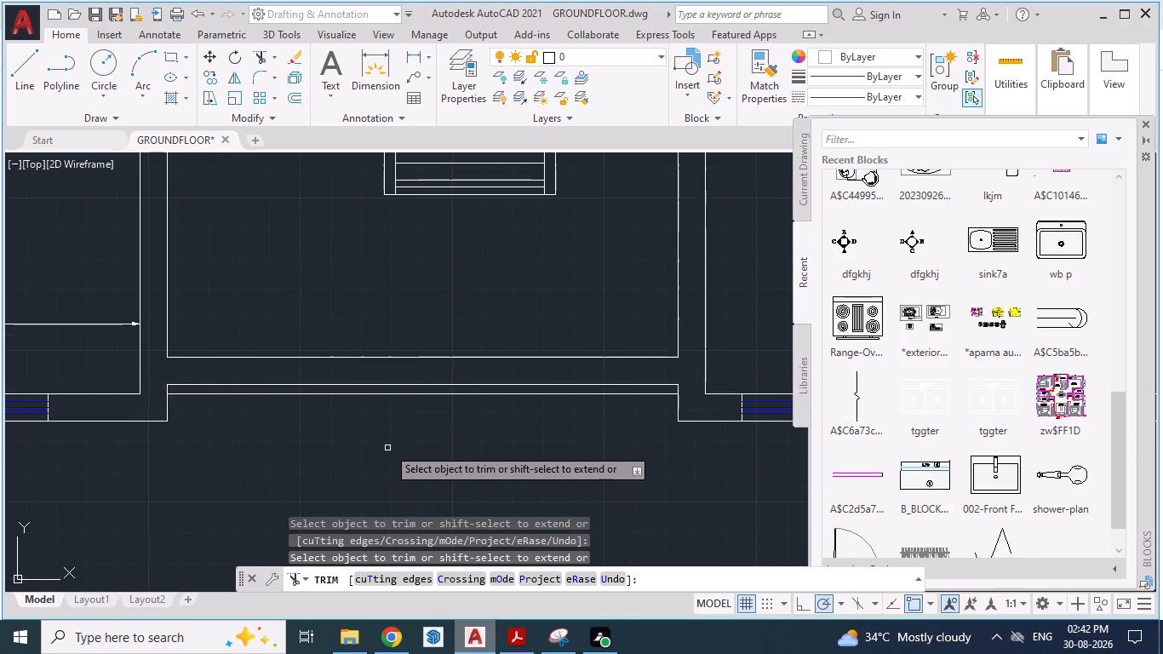
Check the entrance wall in the reference PDF and trim away the leftover line just outside the new front wall.
key(alt+Tab)
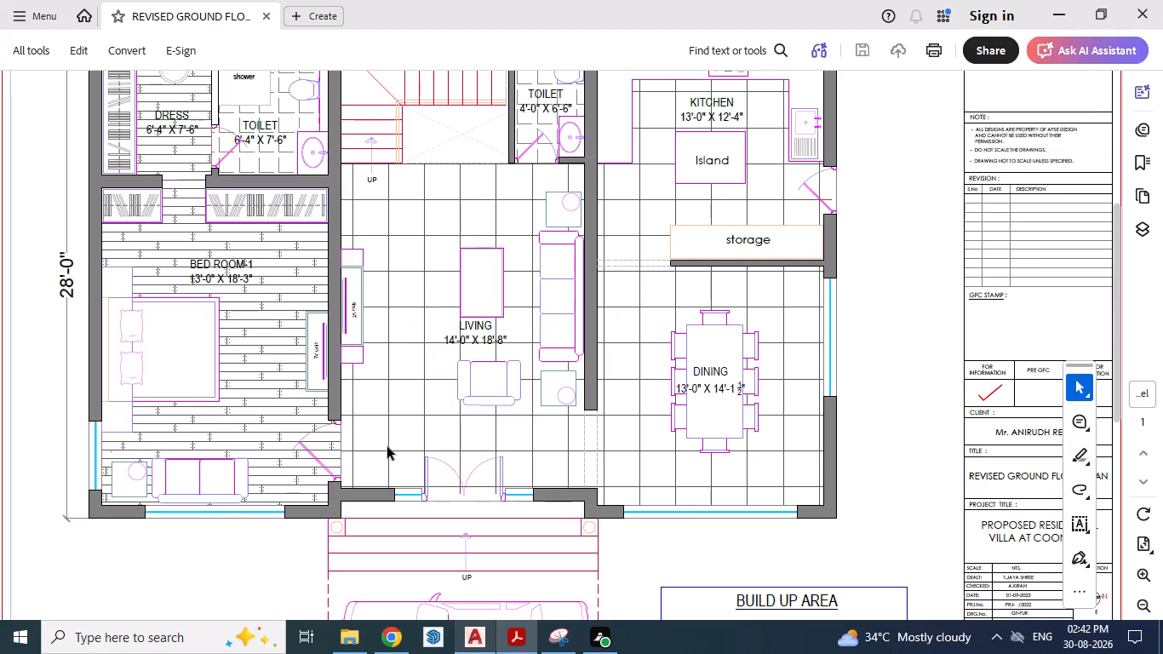
key(alt+Tab)
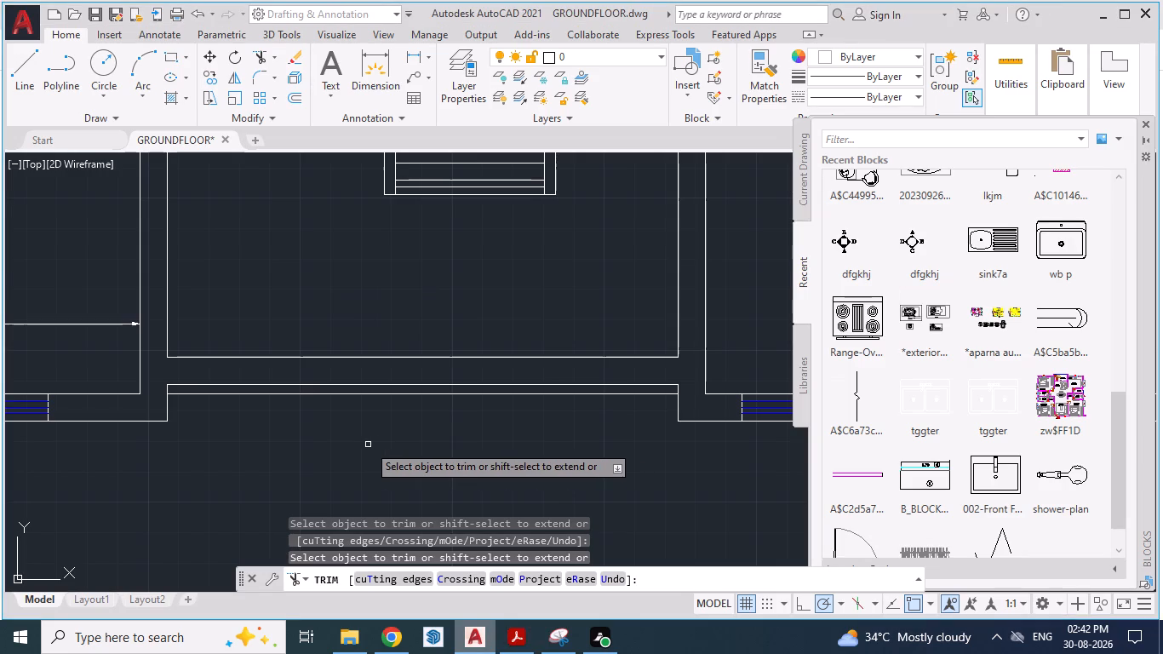
scroll(129, 412, up, 1)
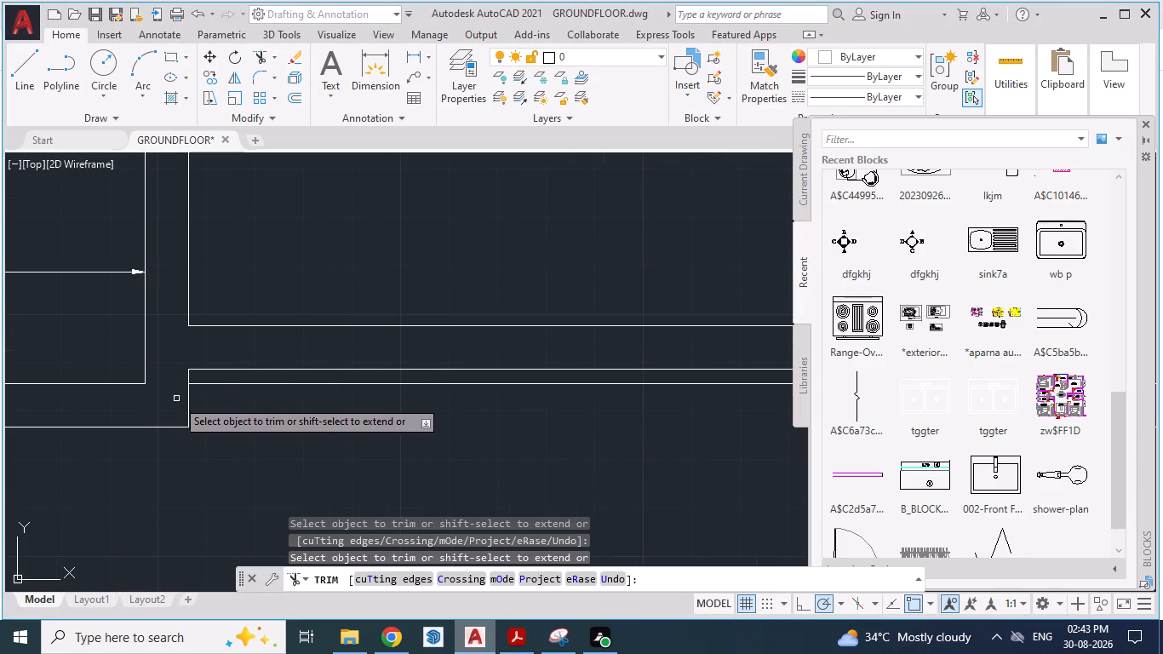
click(222, 384)
scroll(231, 412, down, 1)
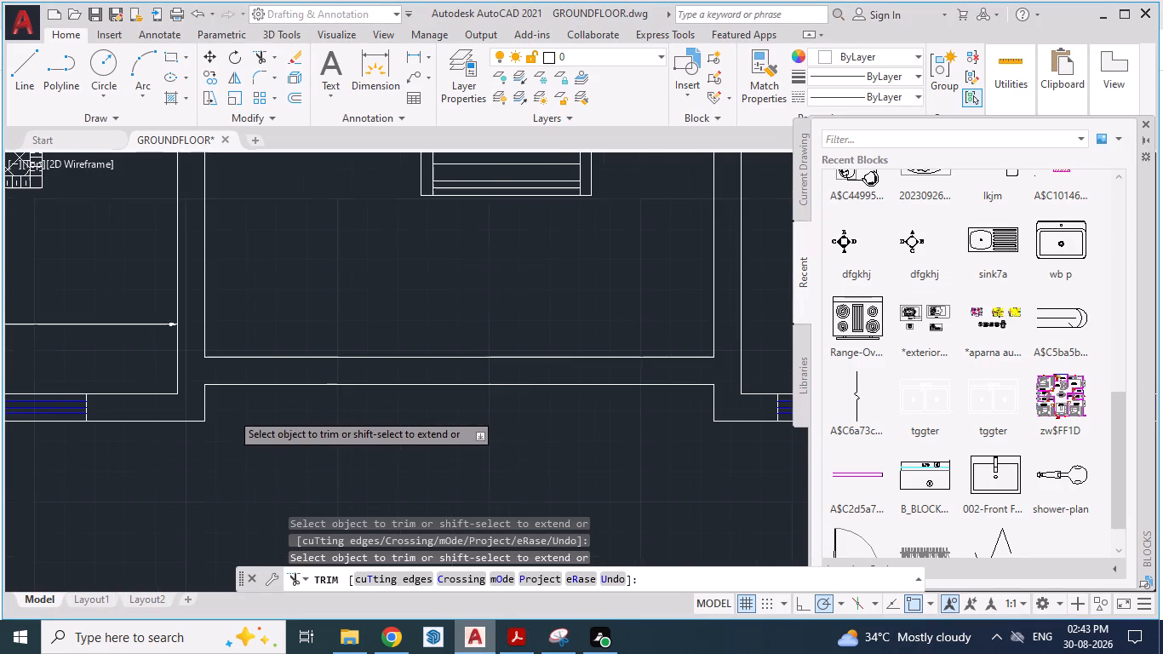
scroll(231, 412, down, 1)
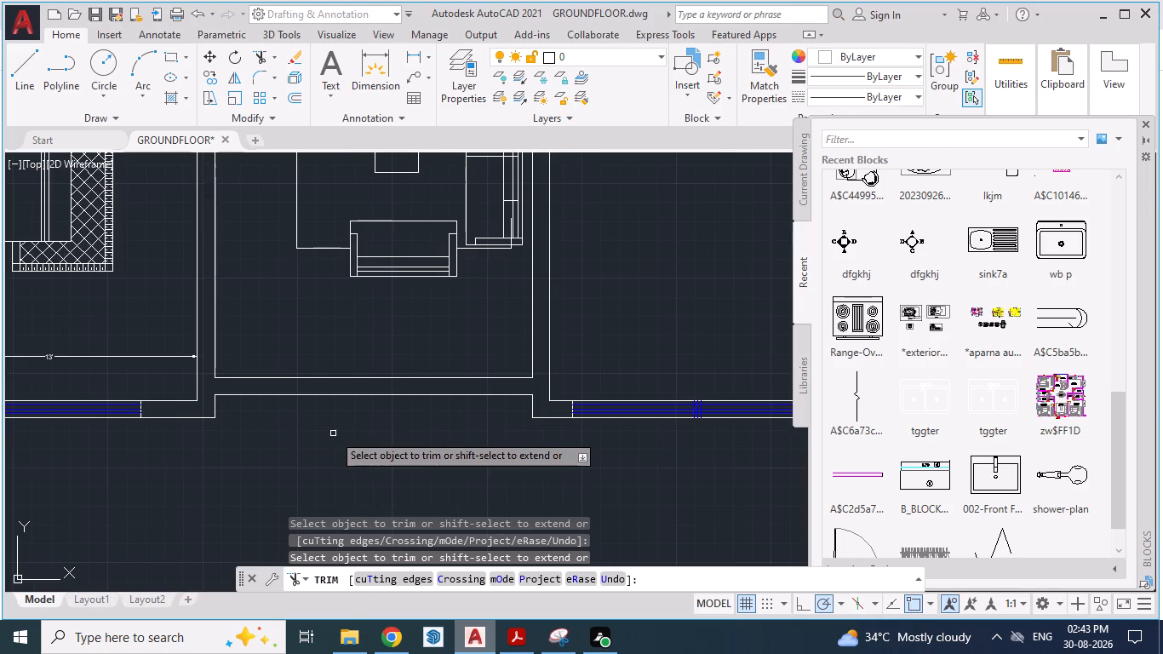
Compare the living room's corrected front wall and its corners with the entrance wall in the reference PDF.
key(alt+Tab)
key(alt+Tab)
key(alt+Tab)
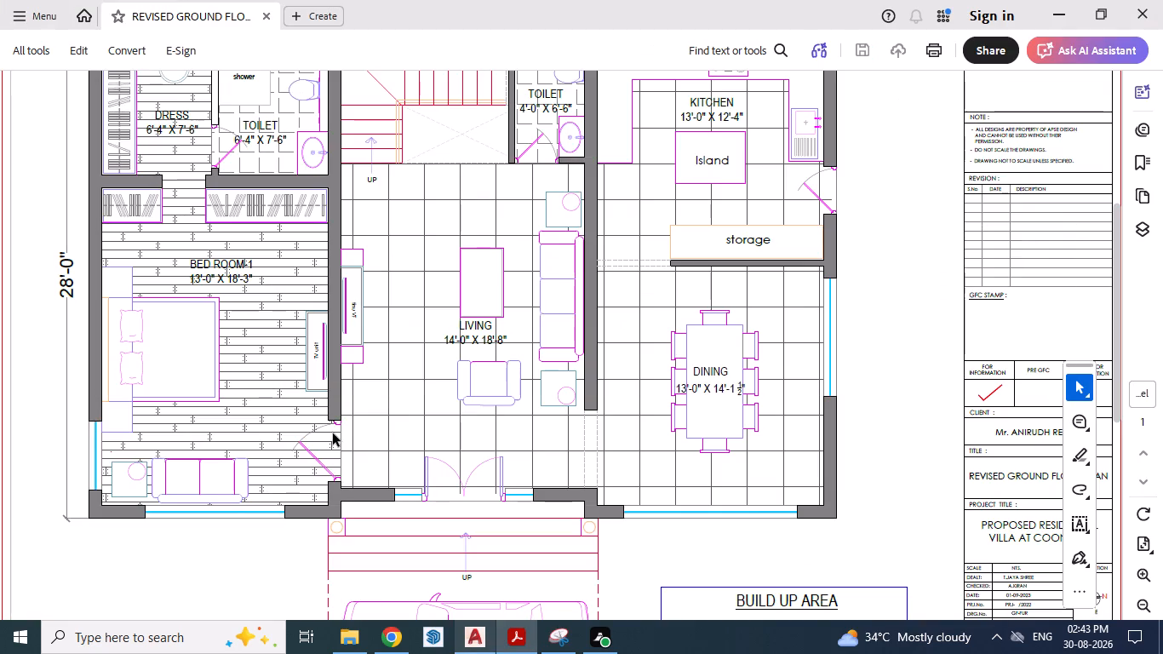
key(alt+Tab)
key(alt+Tab)
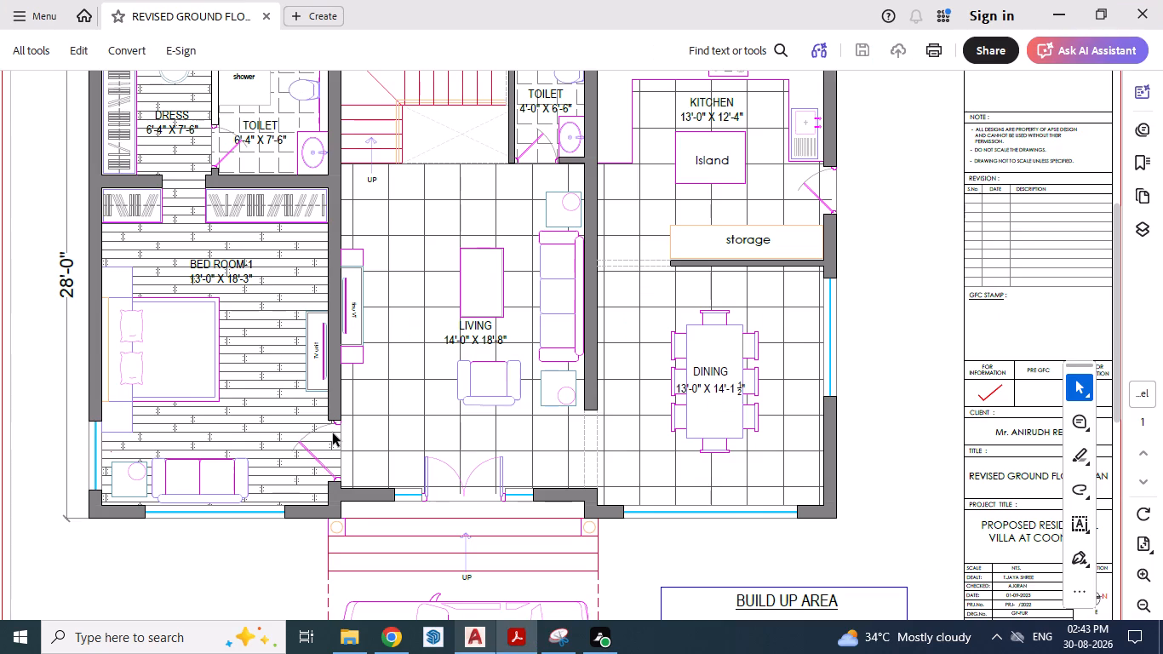
key(alt+Tab)
scroll(438, 427, down, 1)
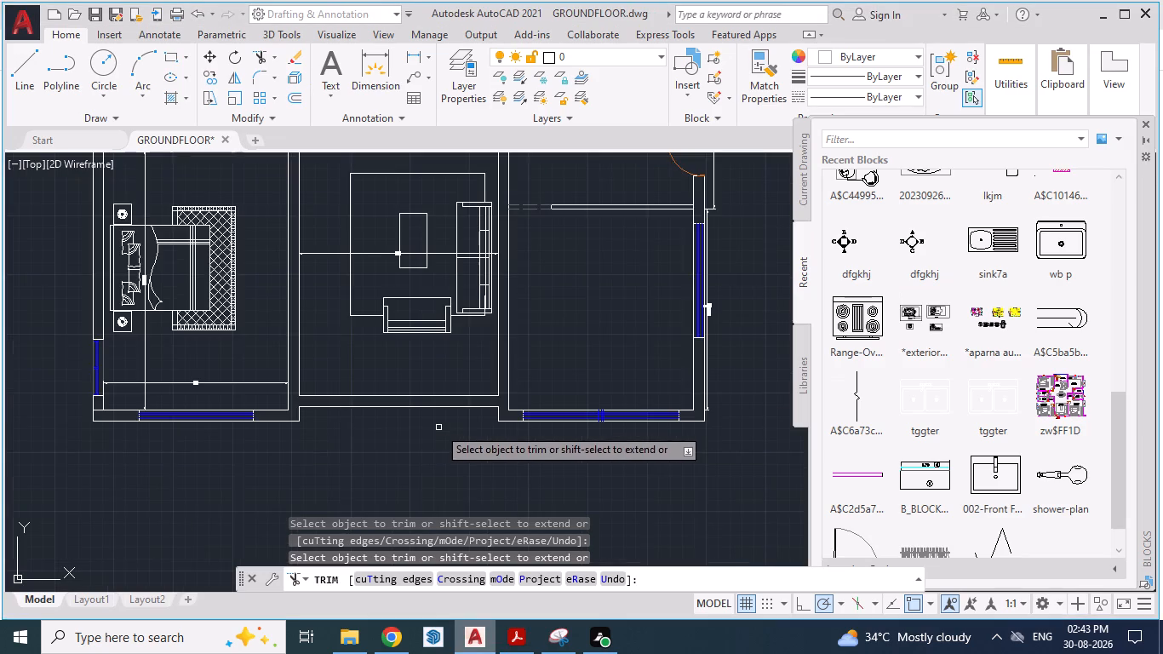
scroll(255, 414, up, 2)
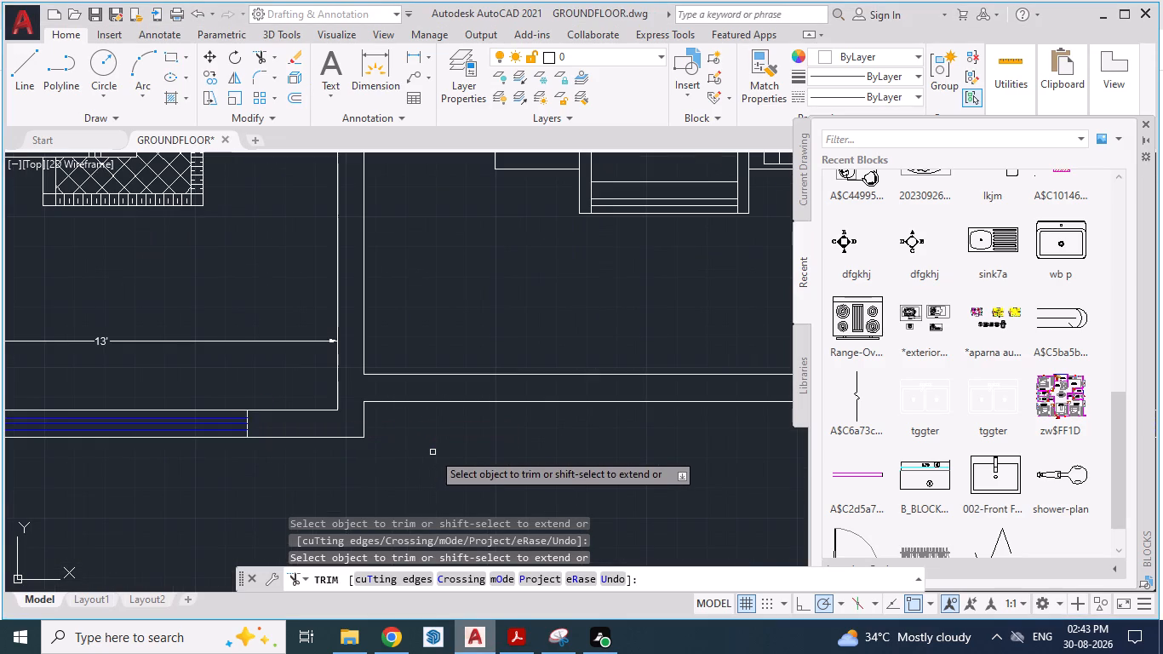
Save the ground floor drawing.
key(ctrl+s)
Erase the horizontal width dimension running across the living room furniture.
scroll(433, 452, down, 1)
key(alt+Tab)
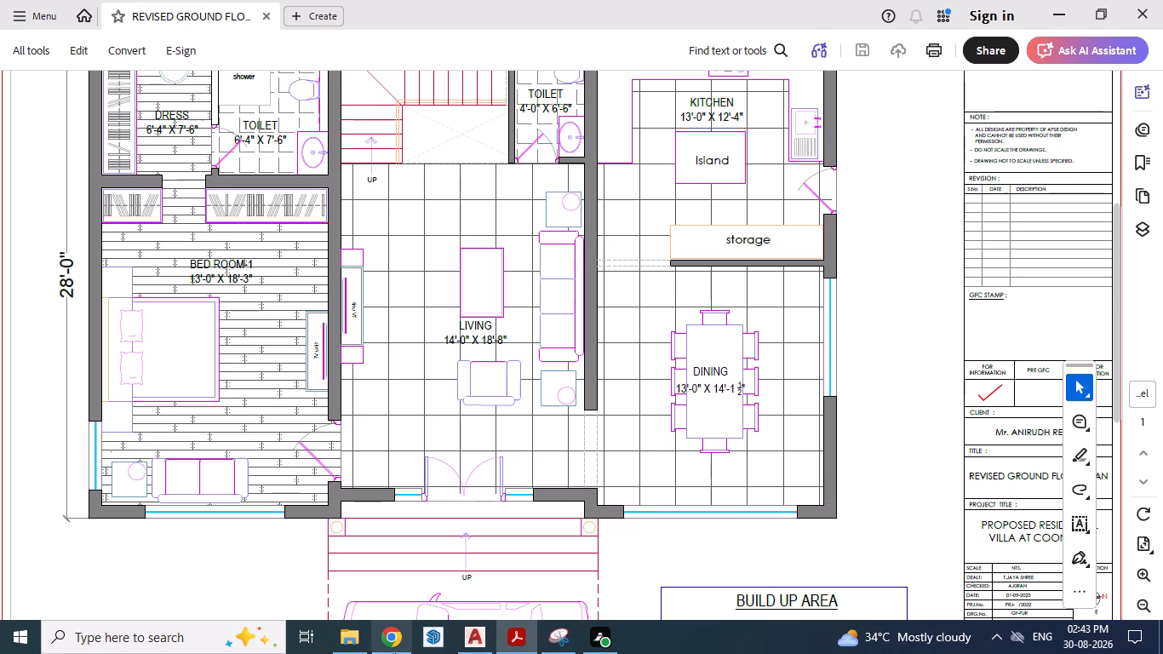
click(481, 629)
scroll(523, 442, down, 2)
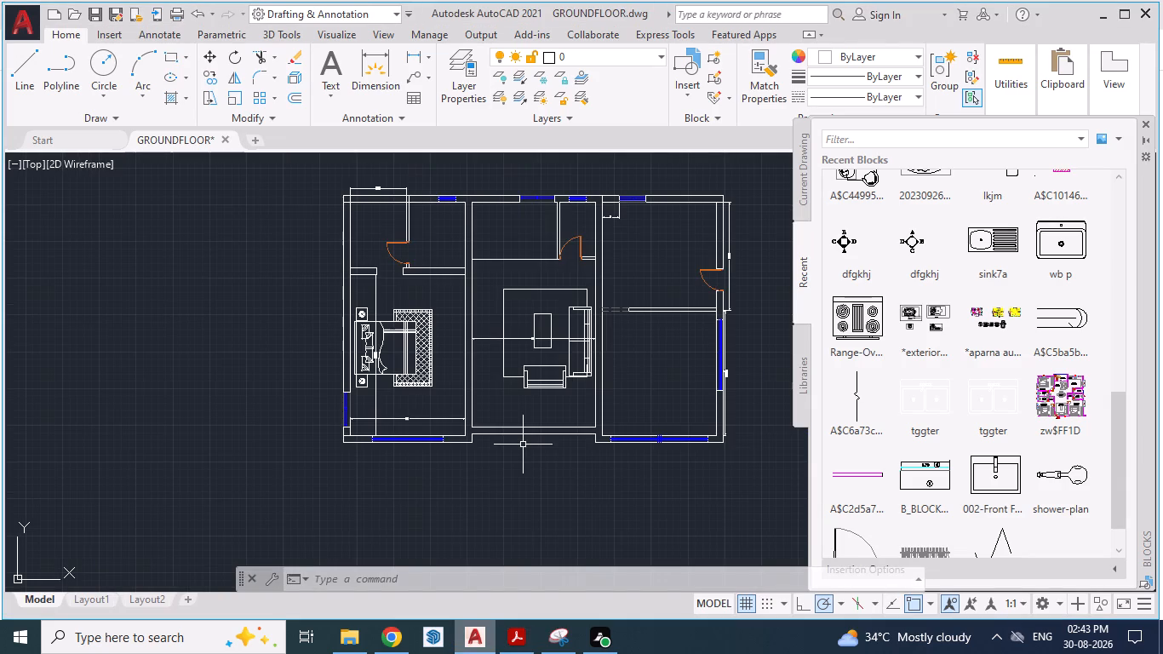
scroll(542, 335, up, 2)
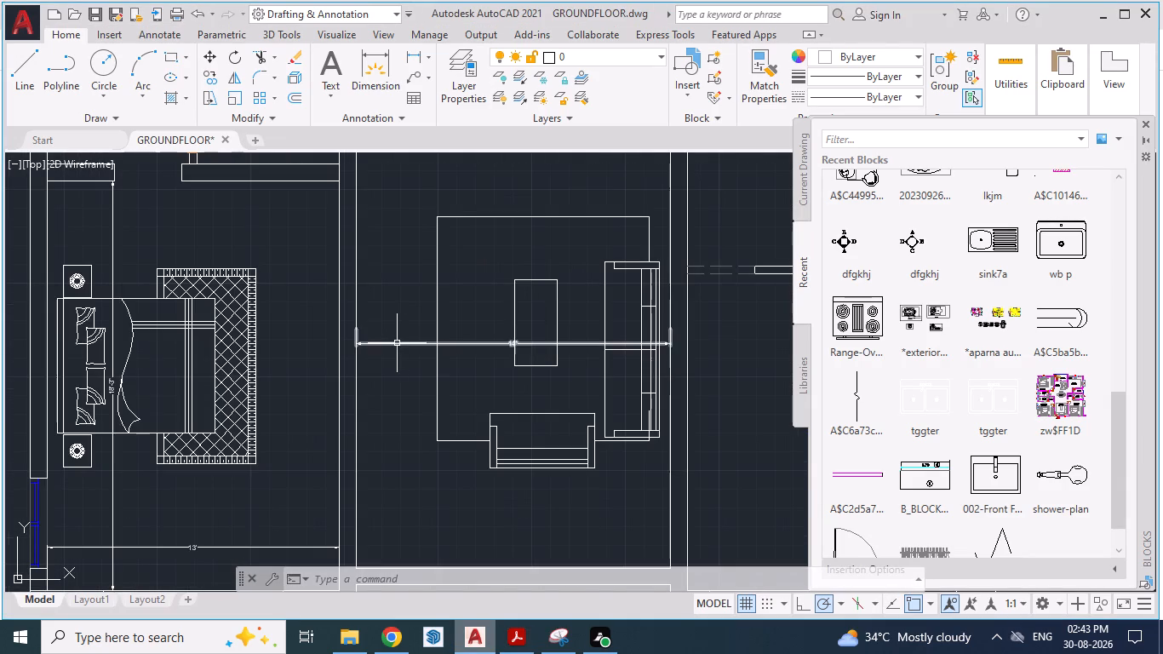
click(397, 343)
key(Delete)
Erase the vertical length dimension running through the bed in the front bedroom.
scroll(446, 329, down, 1)
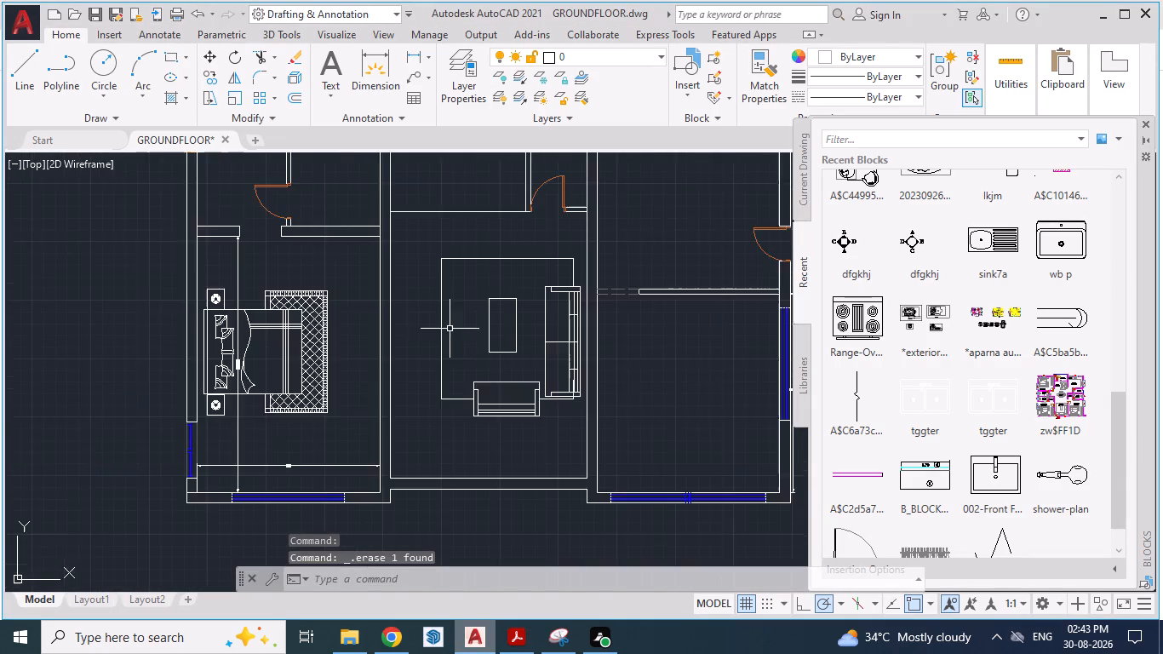
scroll(450, 329, down, 1)
scroll(317, 307, up, 1)
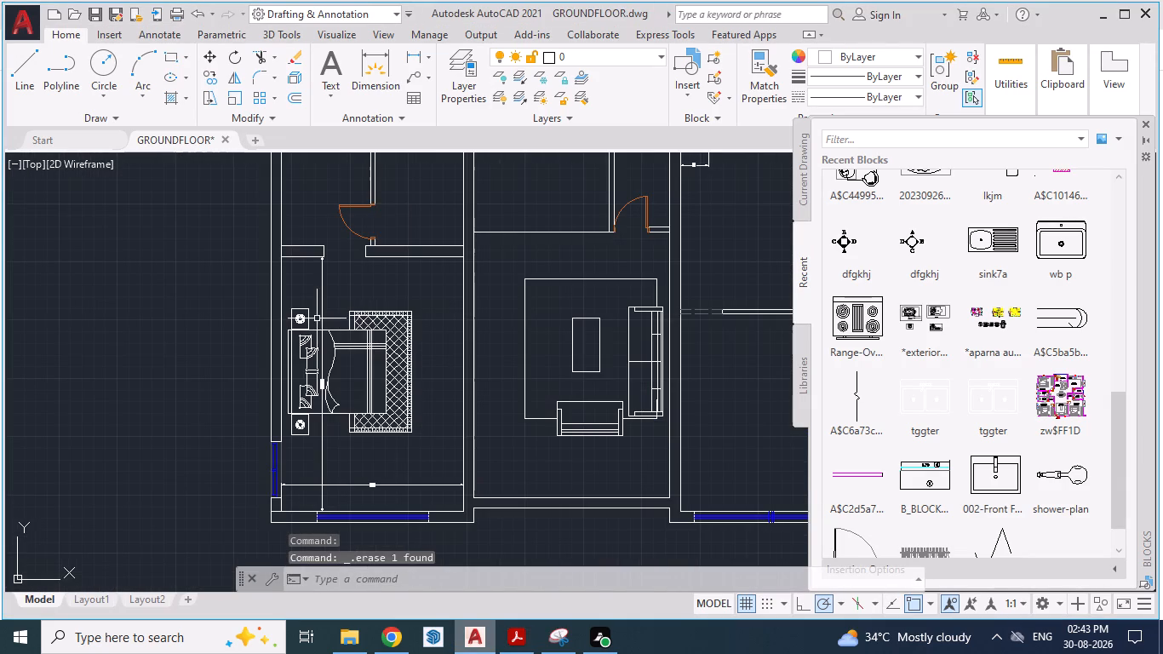
click(322, 444)
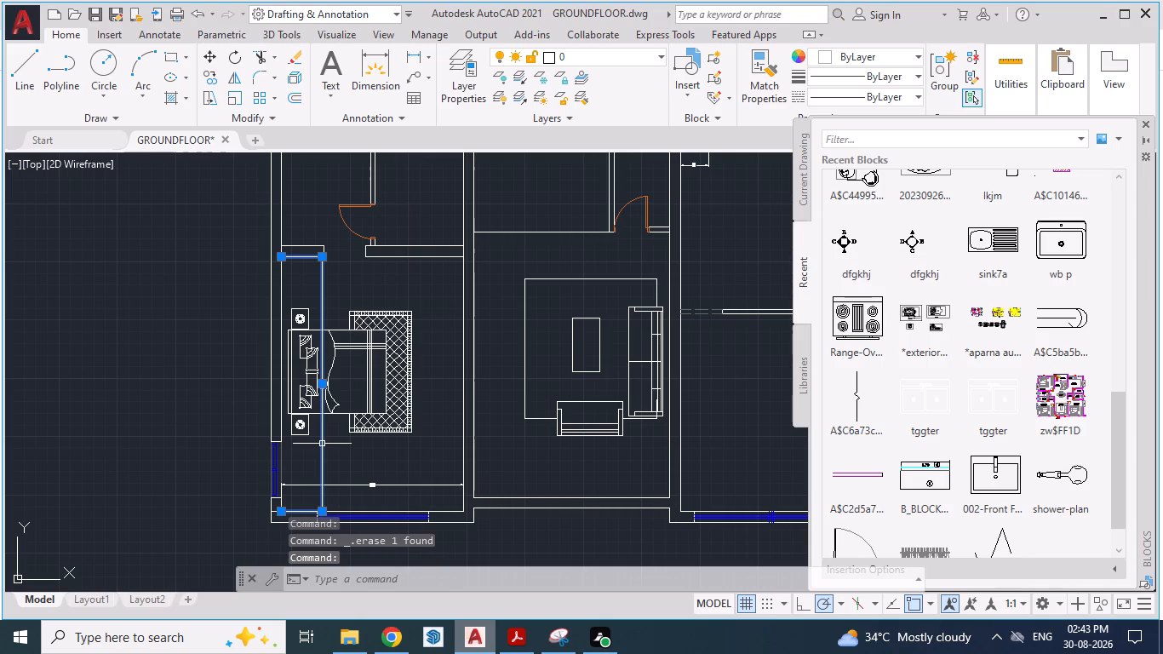
scroll(323, 297, up, 1)
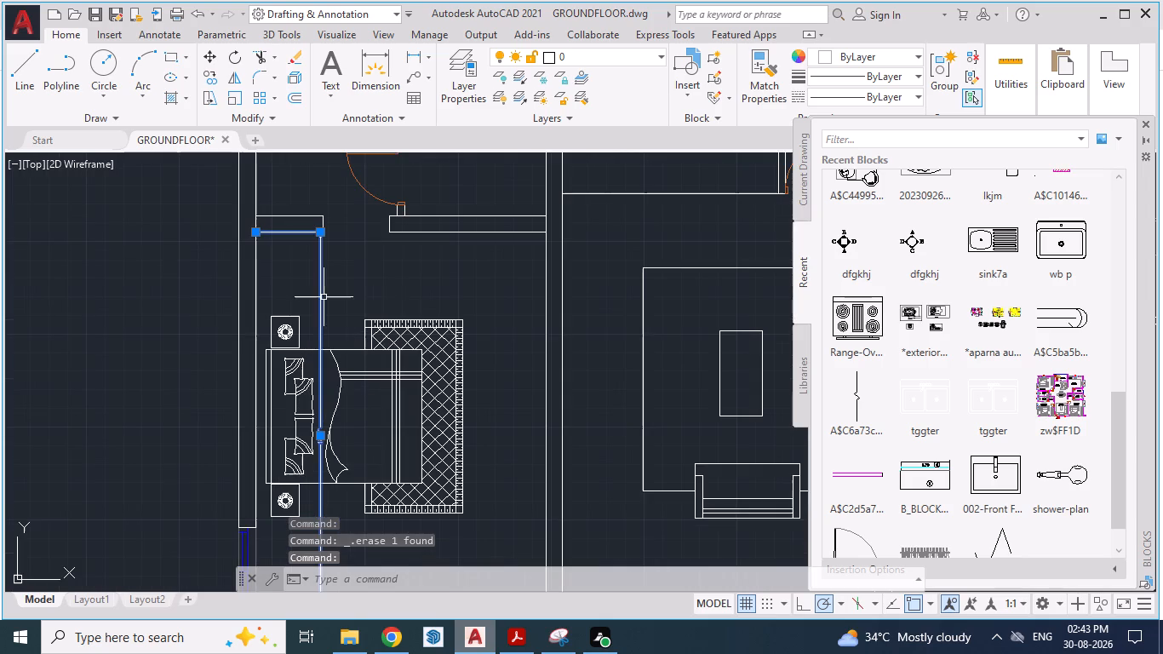
key(Escape)
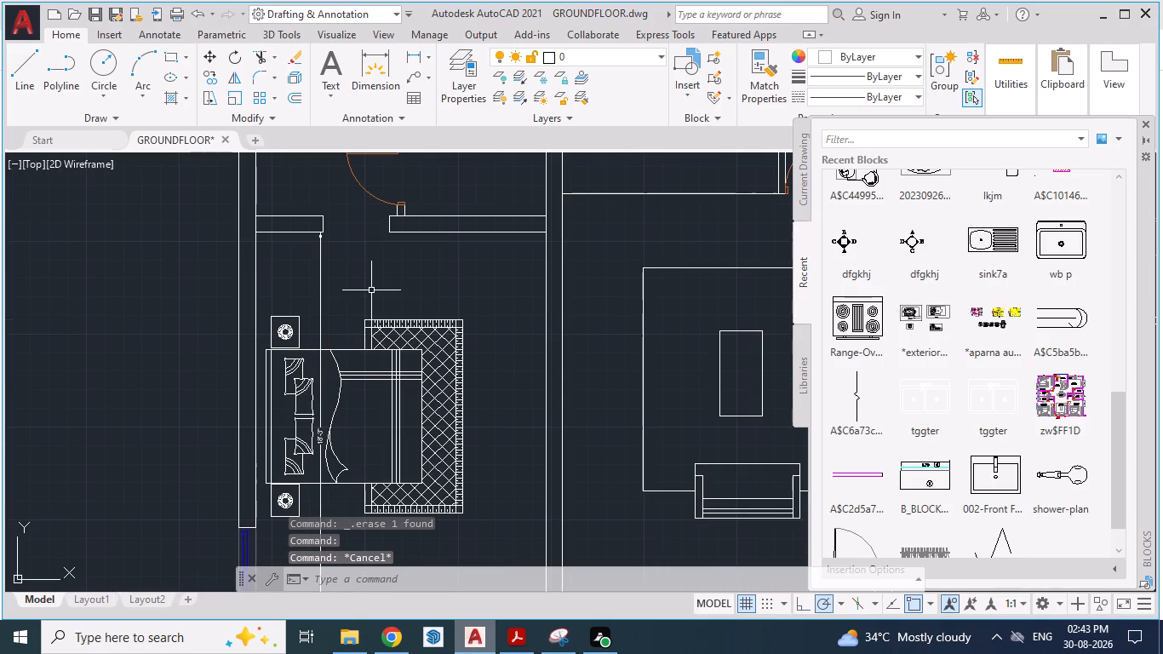
click(322, 285)
key(Delete)
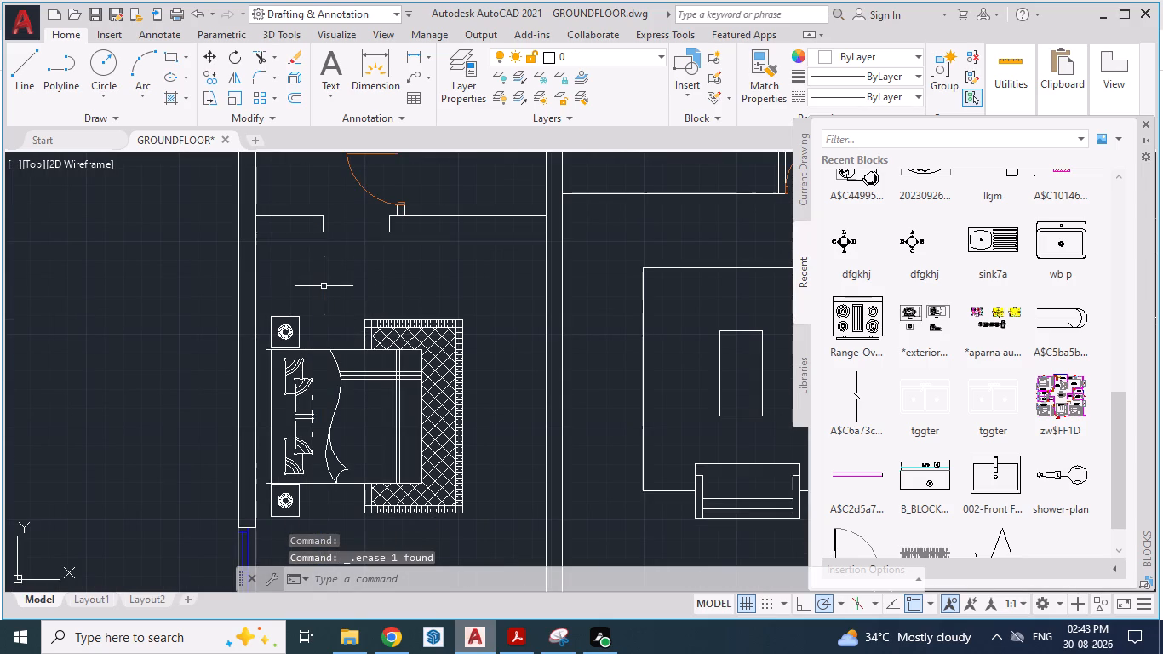
Check the position of the double entrance door in the living room's front wall on the reference PDF.
scroll(326, 285, down, 2)
key(alt+Tab)
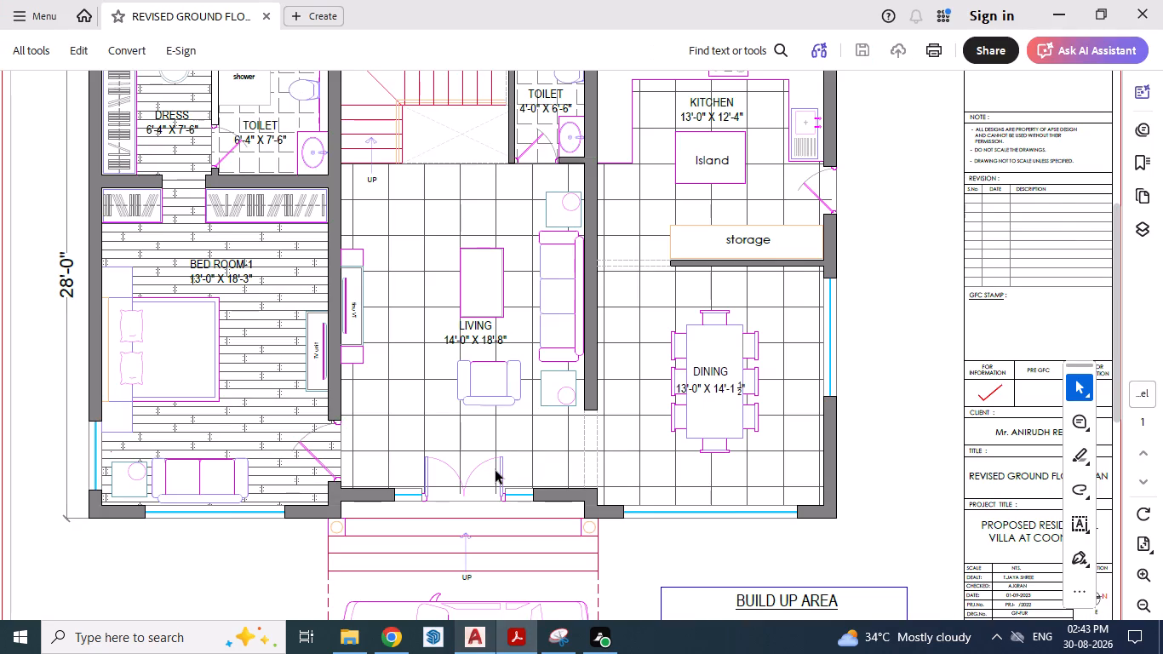
key(alt+Tab)
scroll(463, 427, up, 2)
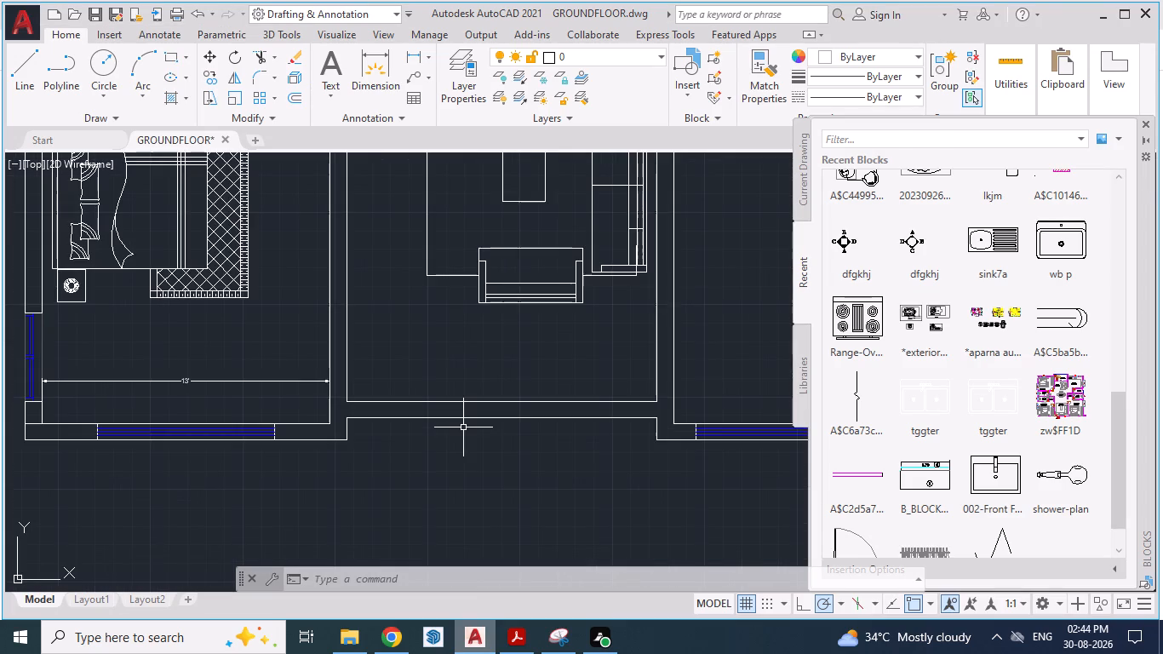
key(alt+Tab)
key(alt+Tab)
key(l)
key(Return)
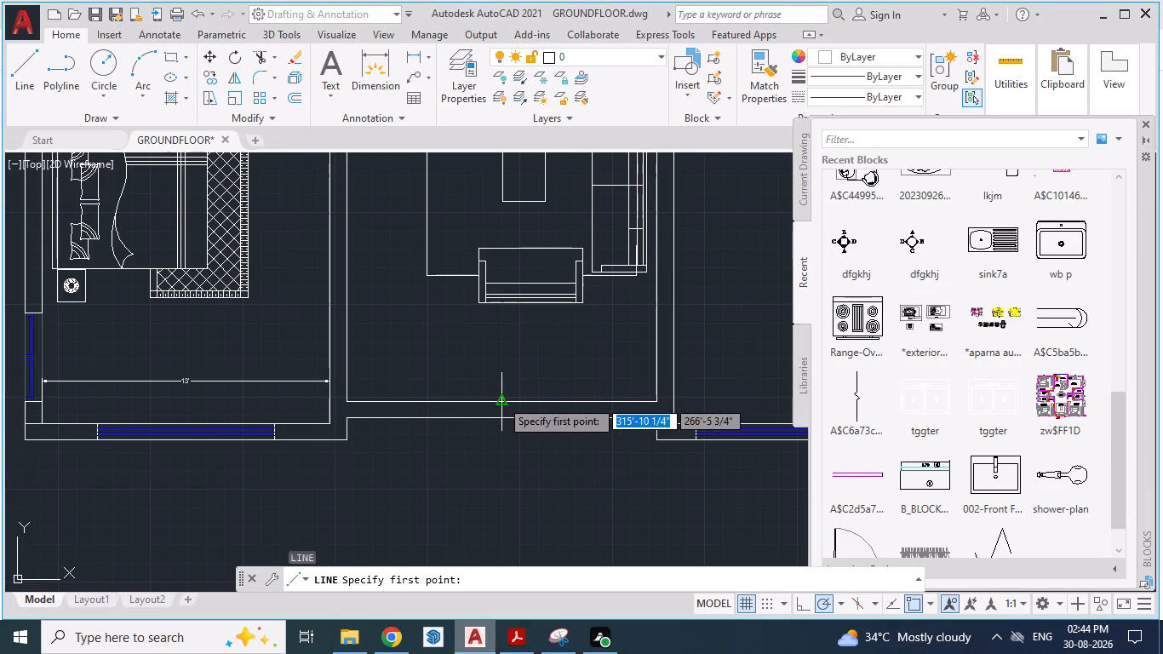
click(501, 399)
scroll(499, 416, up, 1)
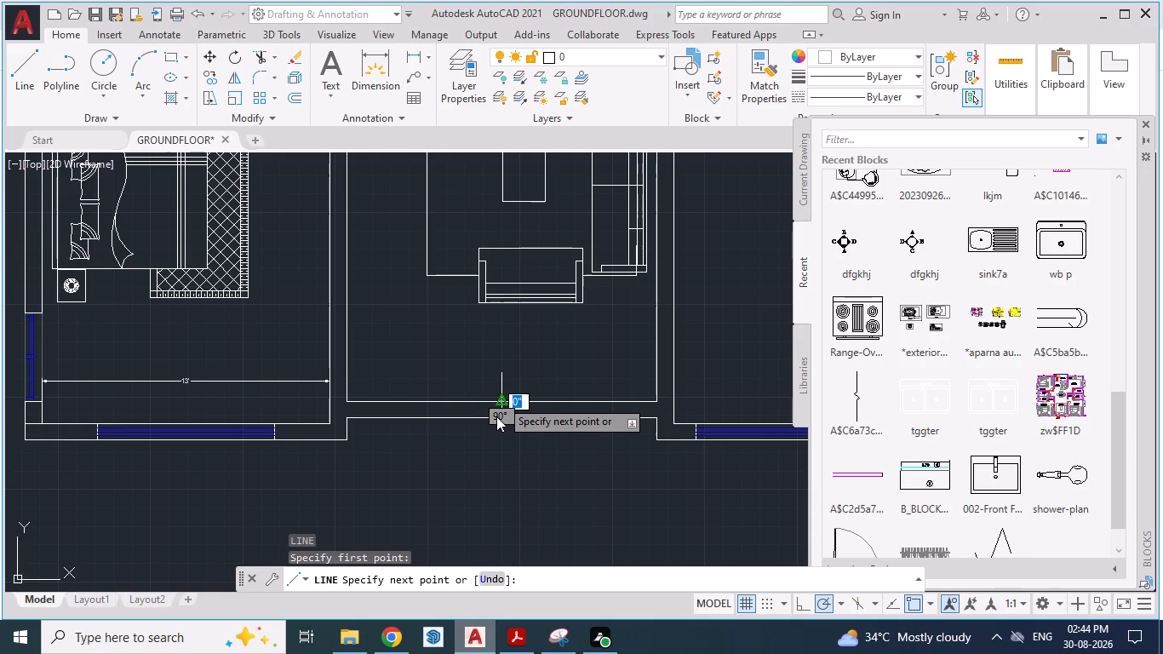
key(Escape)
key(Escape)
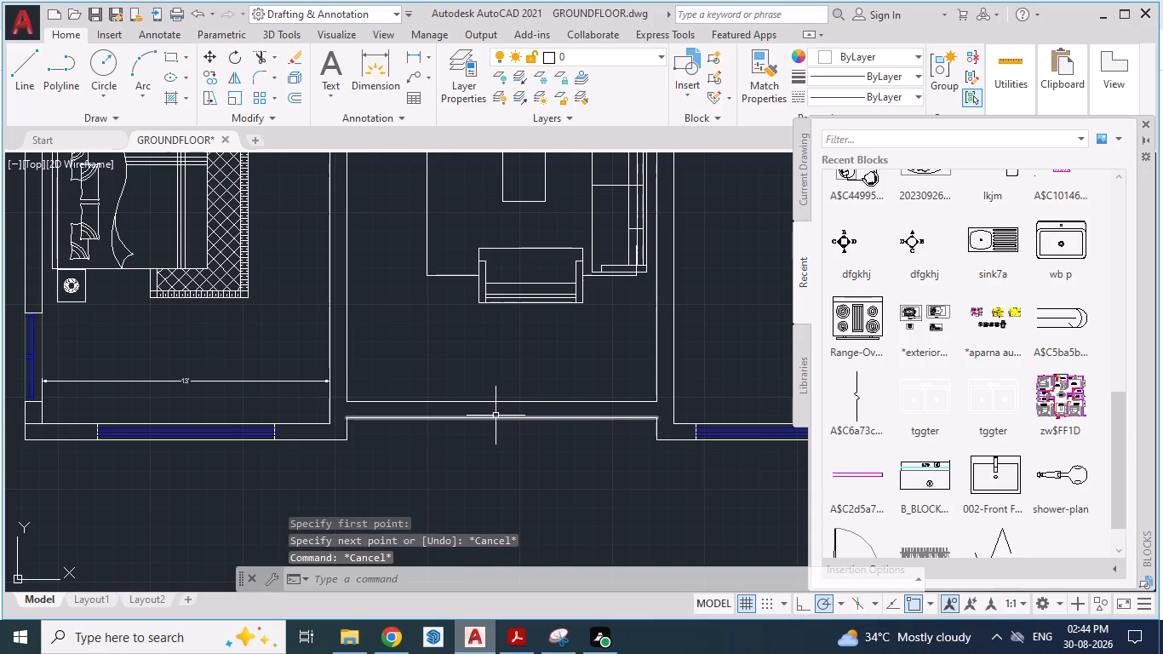
Draw a short centre line across the living room's front wall from the outer line's midpoint to the inner line.
key(l)
key(Return)
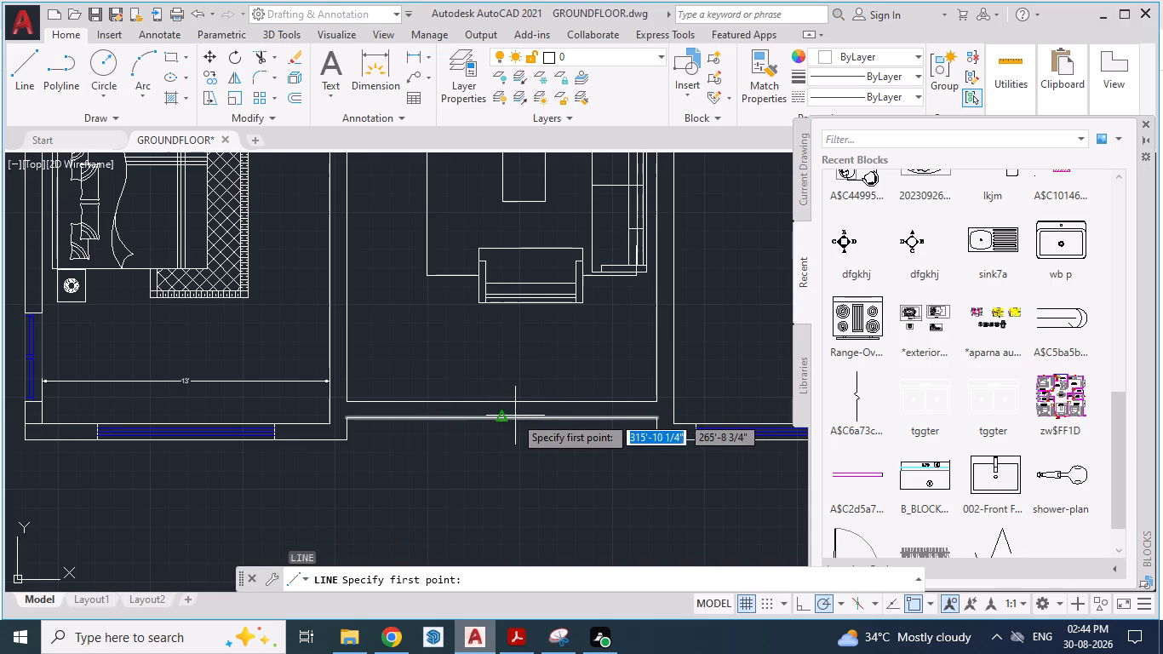
click(507, 415)
click(505, 402)
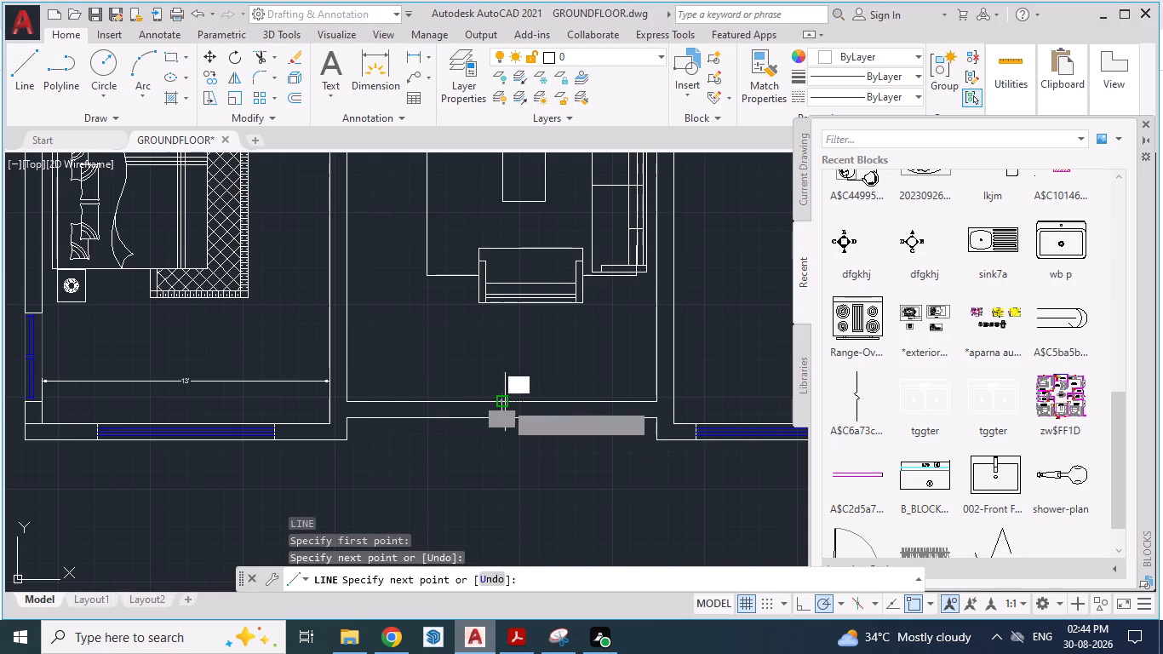
key(Return)
Check the entrance in the reference PDF and offset the front wall's centre line 2' to each side for the door opening.
scroll(496, 475, down, 1)
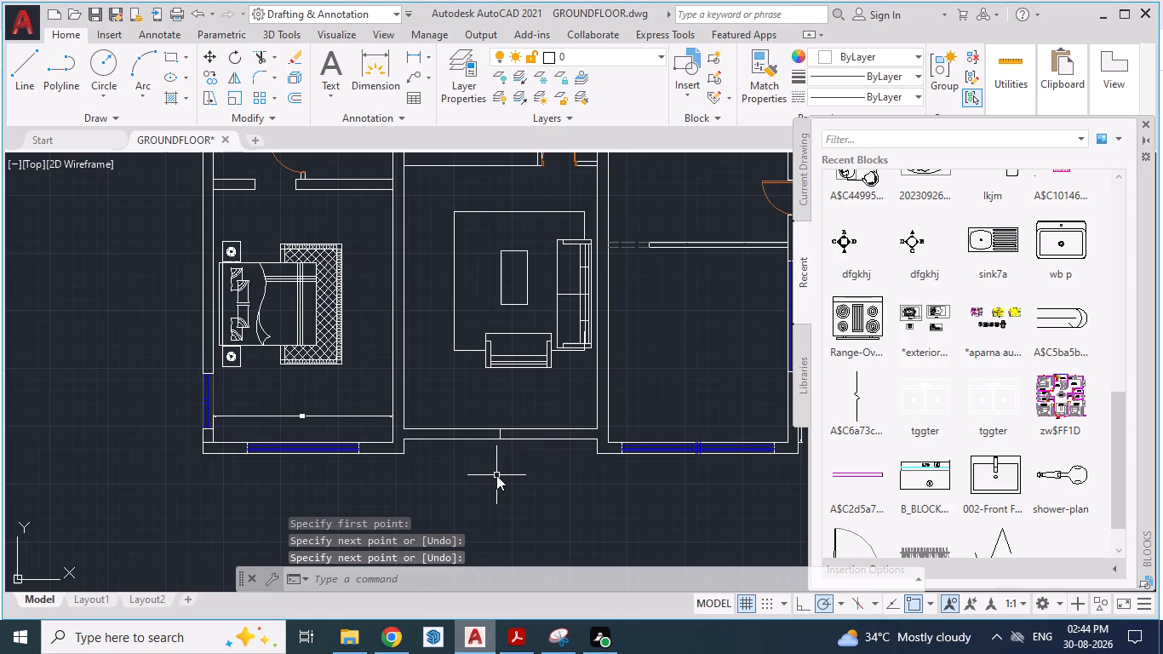
scroll(496, 475, up, 1)
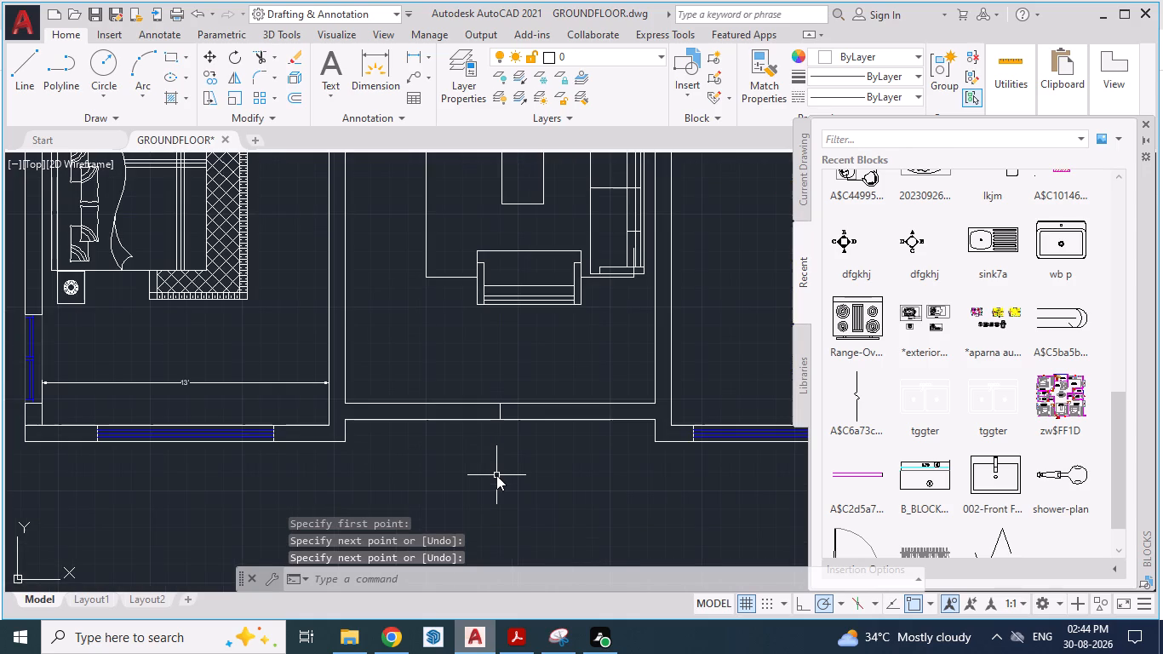
key(alt+Tab)
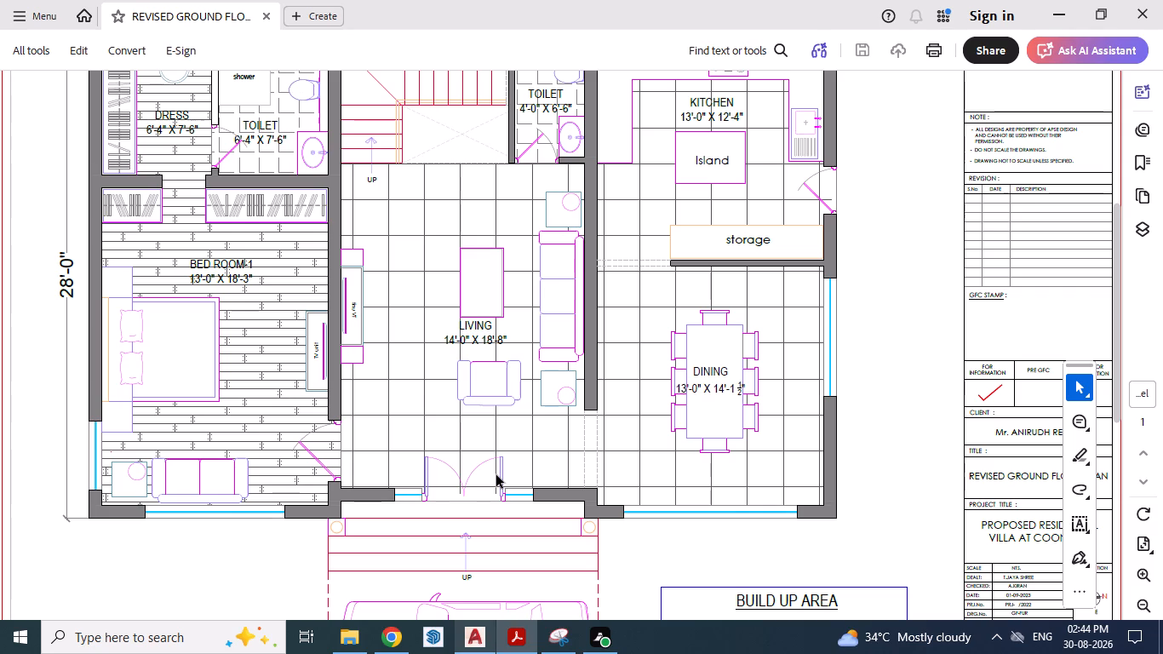
key(alt+Tab)
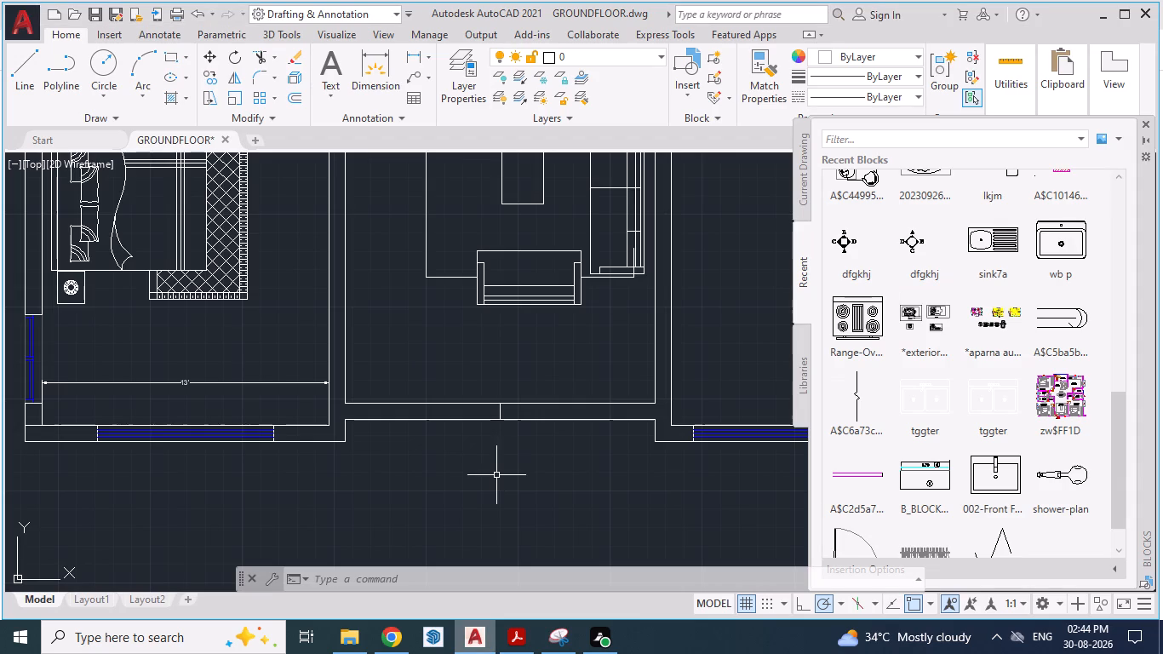
scroll(496, 475, up, 2)
click(501, 324)
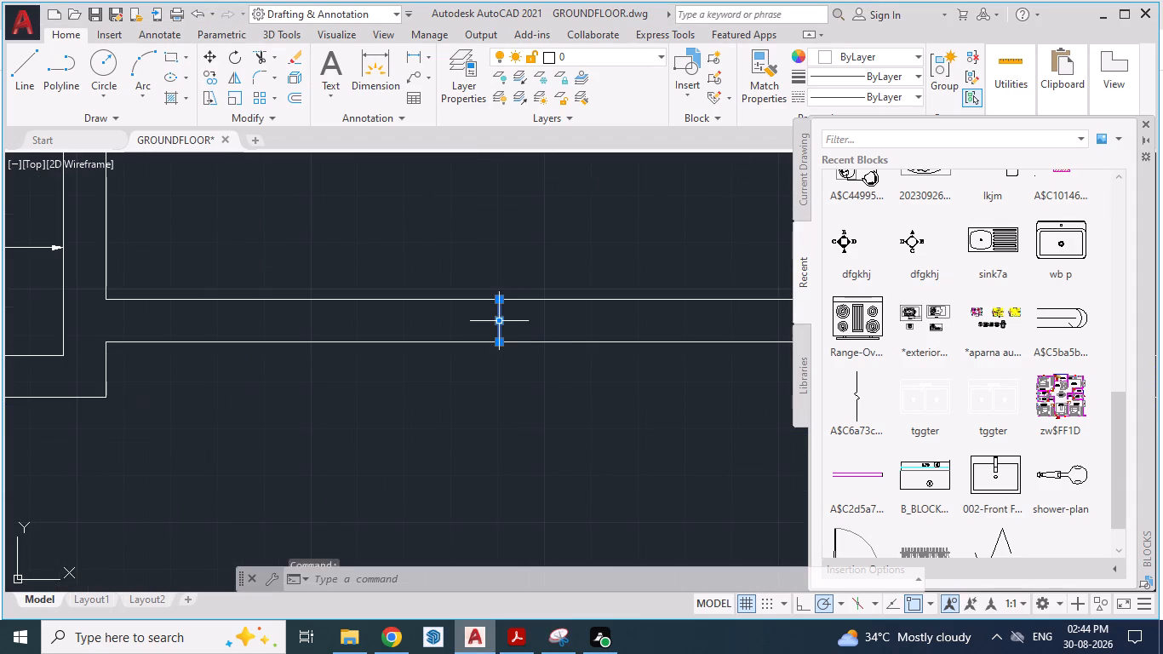
key(o)
key(Return)
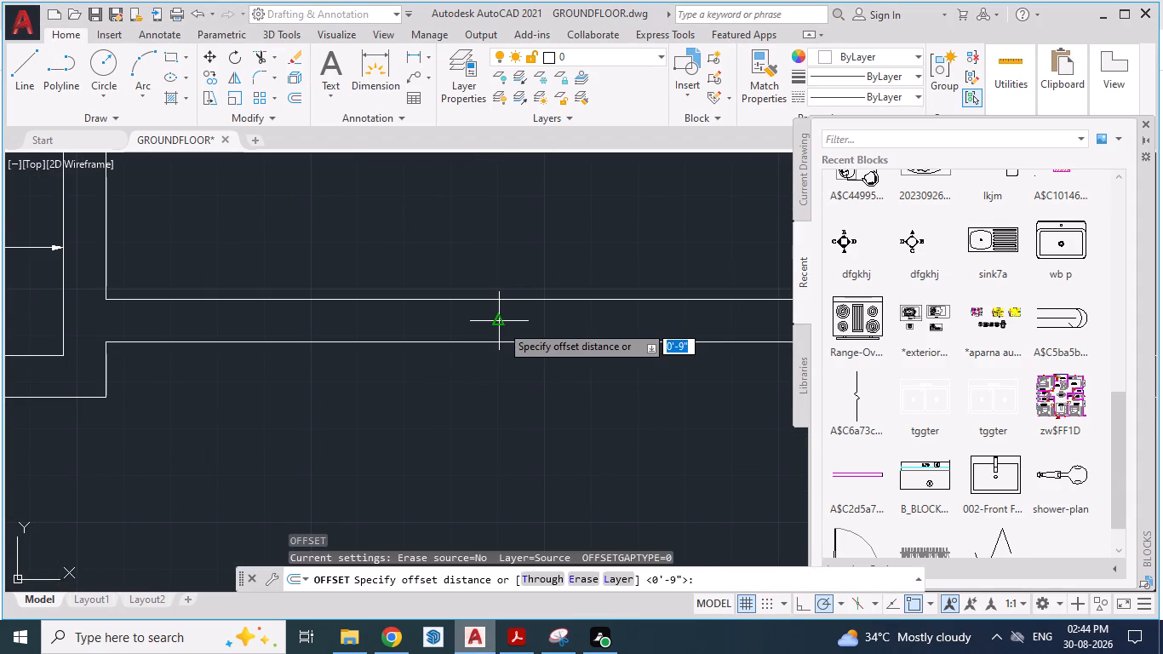
key(2)
key(apostrophe)
key(Return)
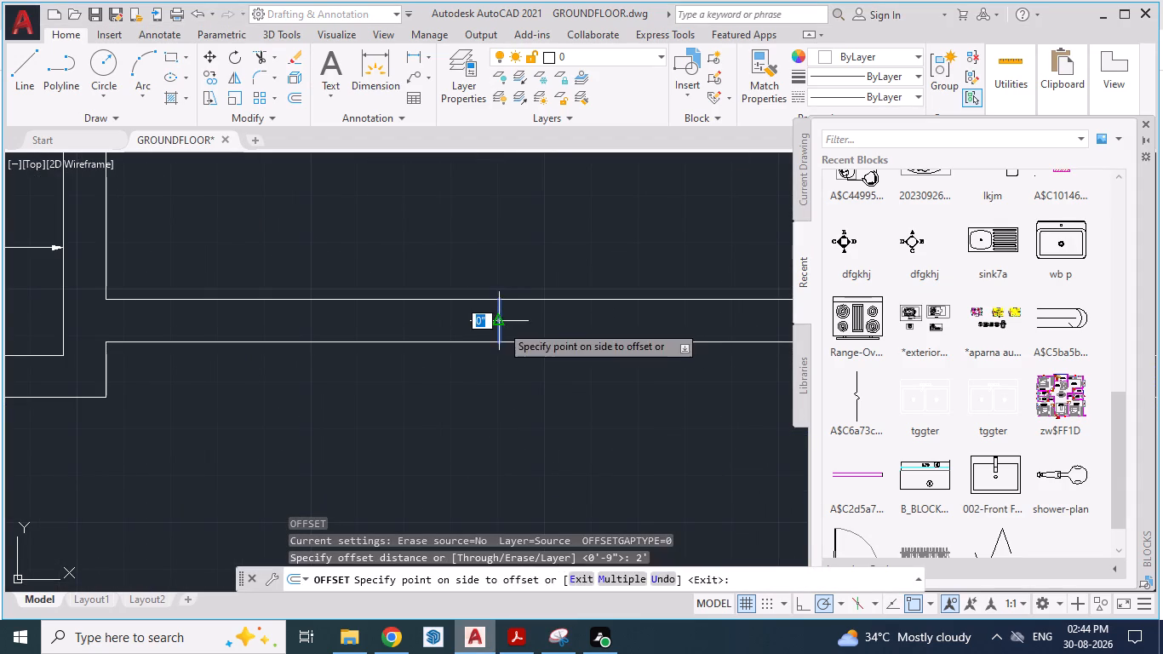
click(561, 324)
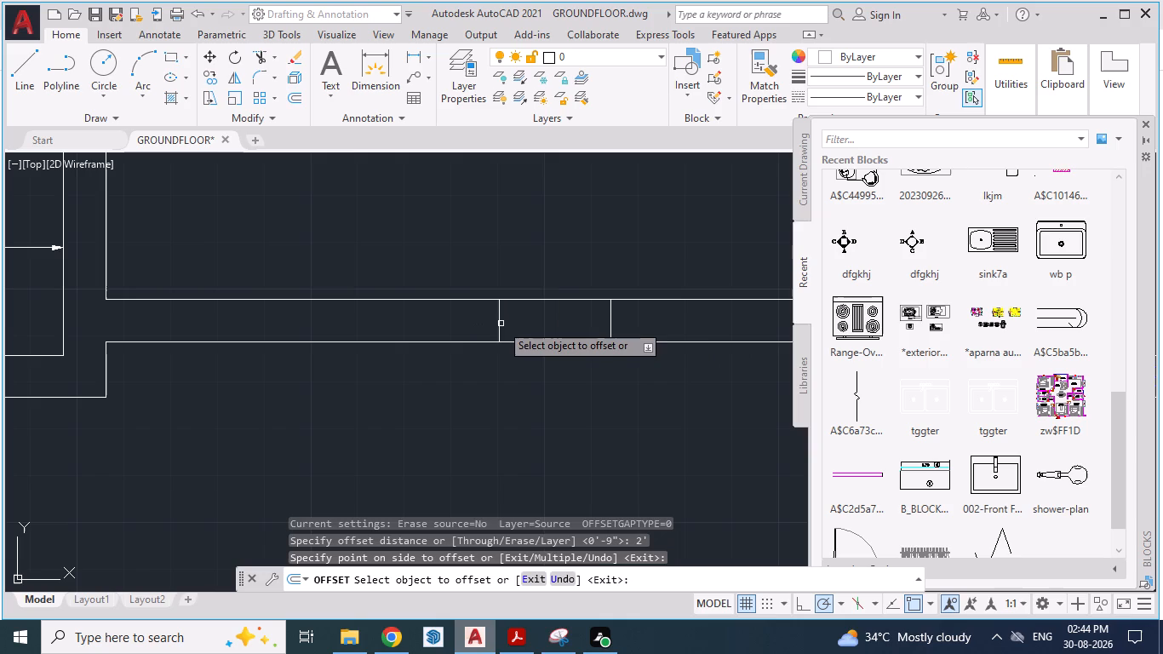
click(497, 323)
click(461, 325)
scroll(480, 445, down, 1)
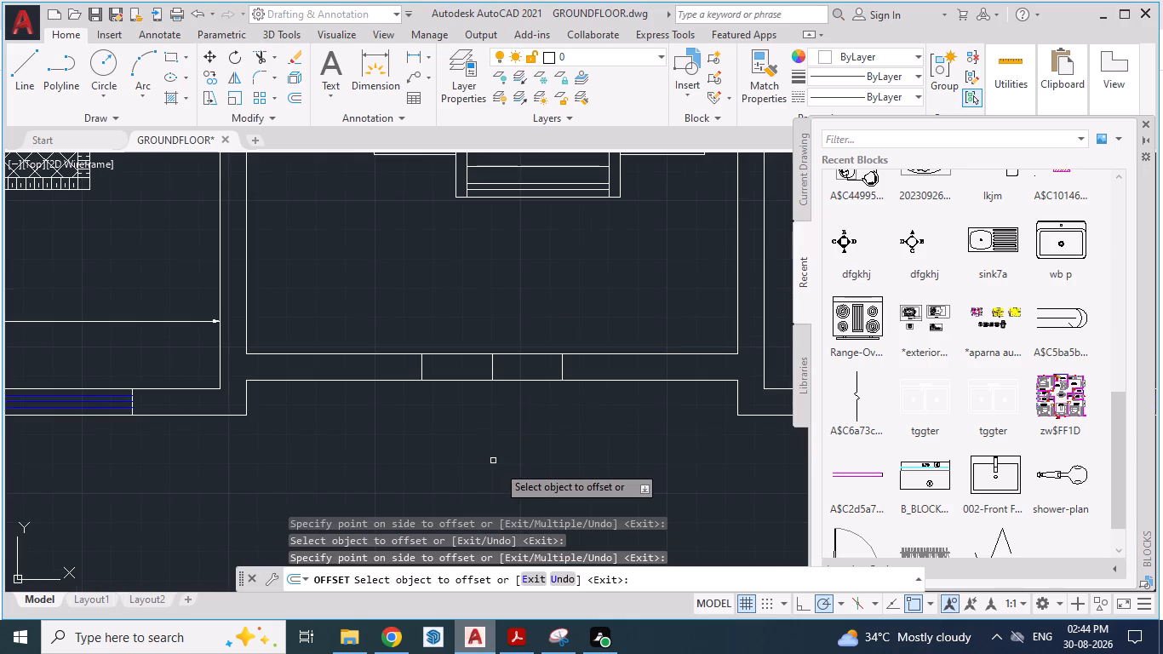
Offset both door opening lines another 2' outward along the front wall for the side windows, checking against the reference PDF.
key(alt+Tab)
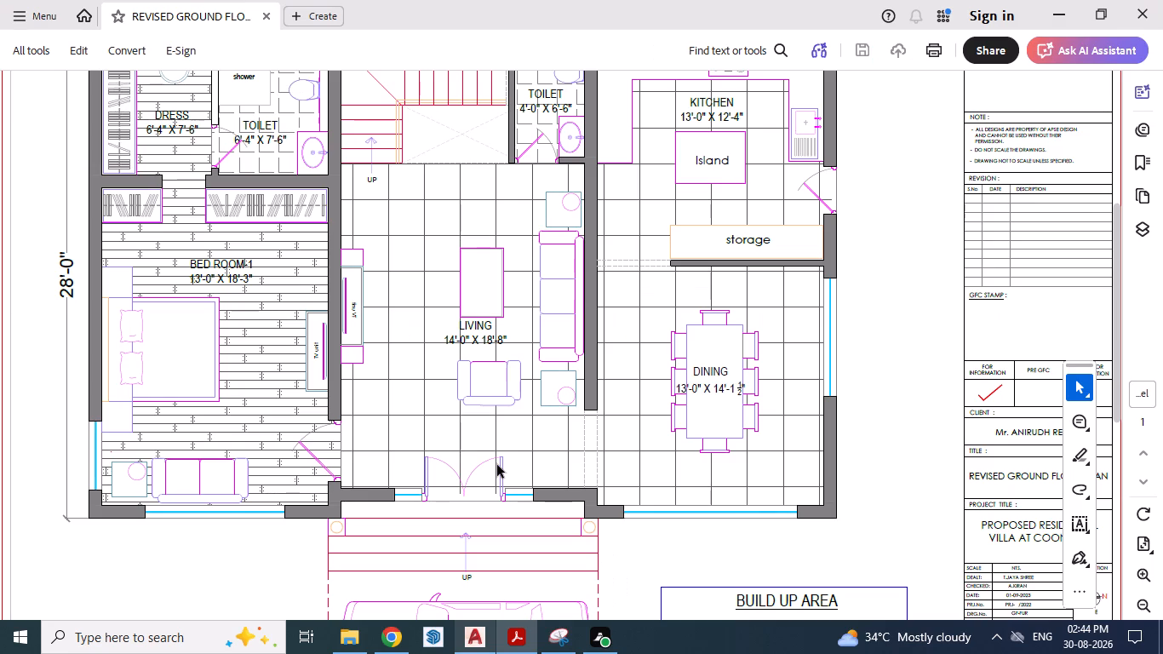
key(alt+Tab)
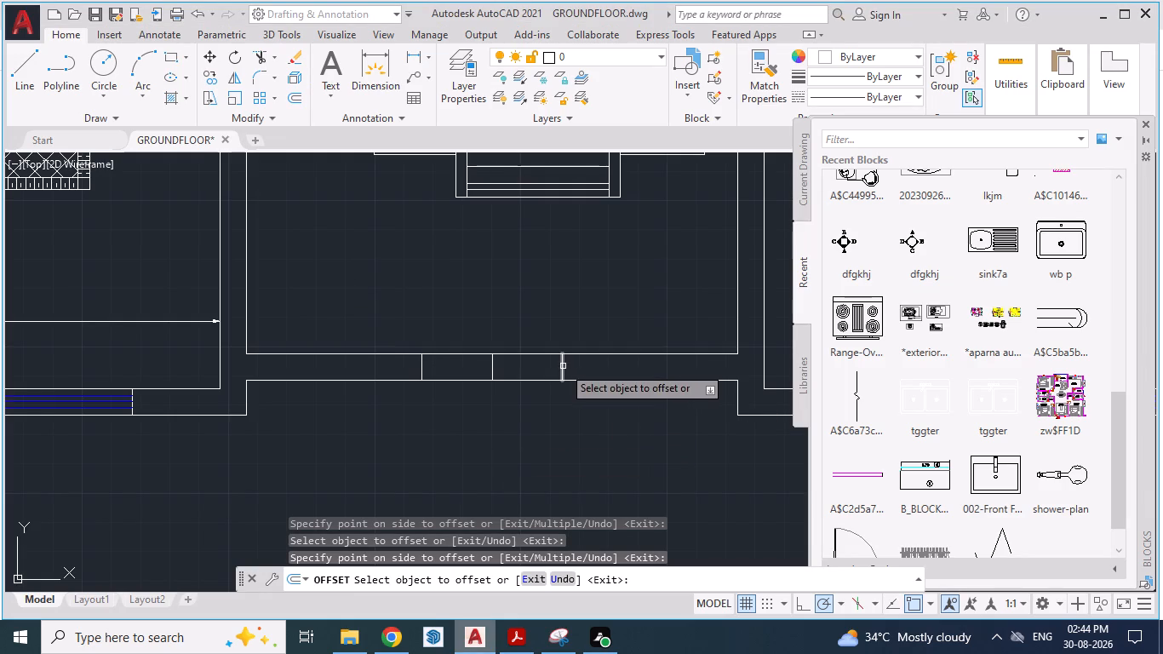
click(563, 366)
click(599, 366)
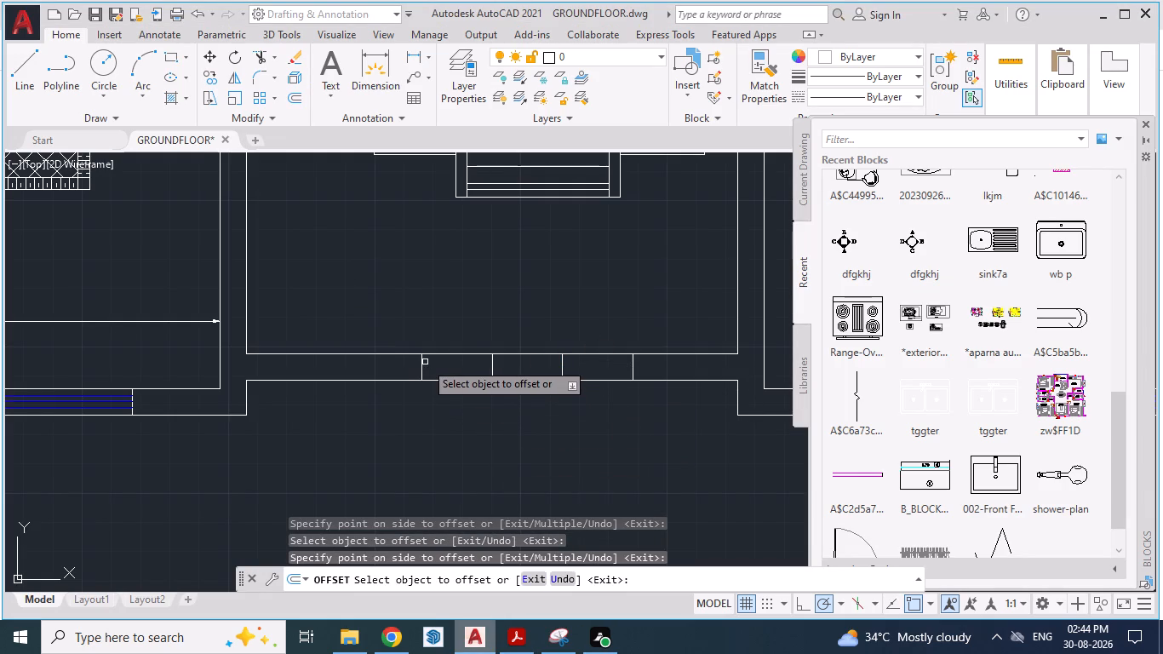
click(422, 362)
click(341, 372)
key(alt+Tab)
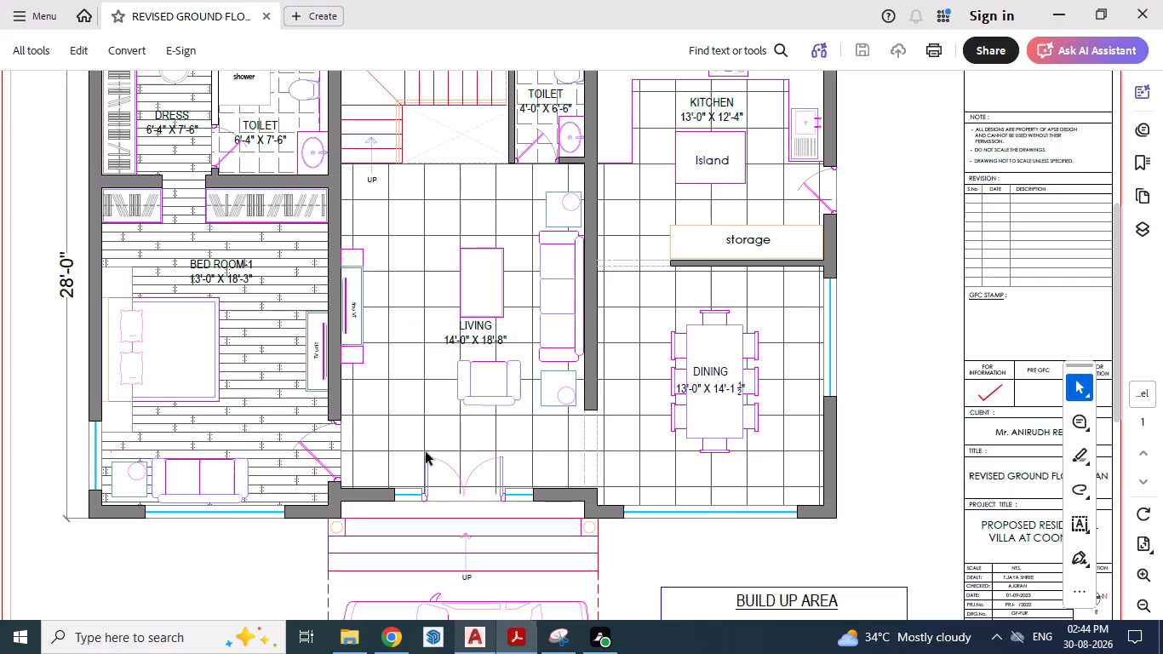
Back in AutoCAD, trim away the centre line across the living room's front wall, leaving the door opening clear.
key(alt+Tab)
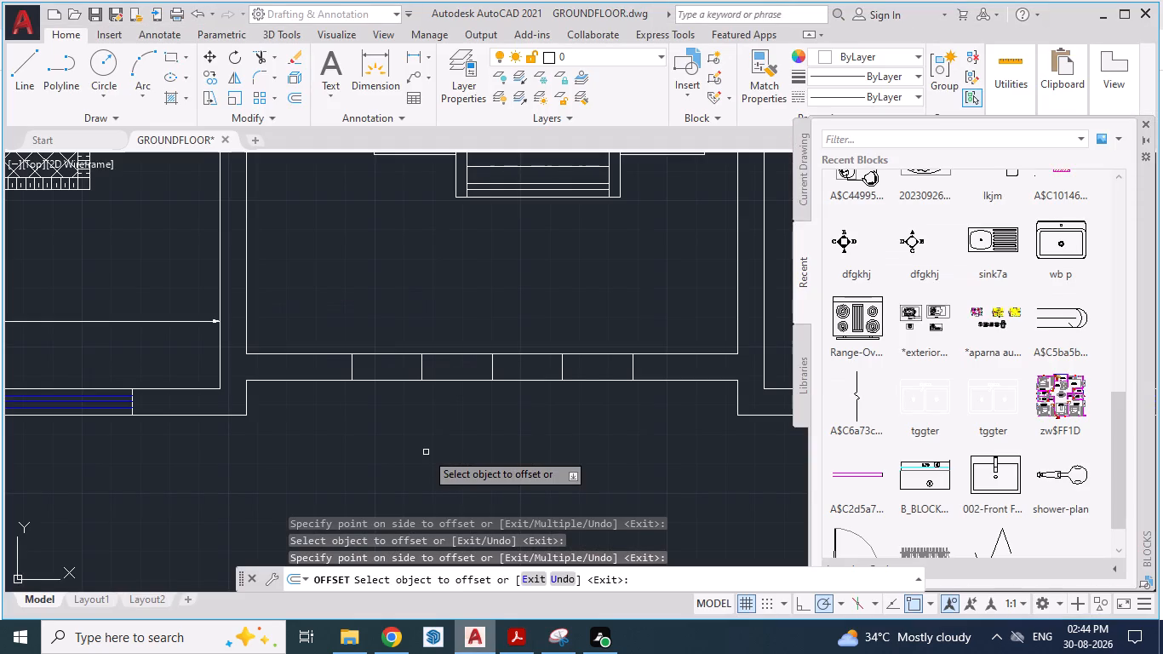
key(Escape)
text(TR)
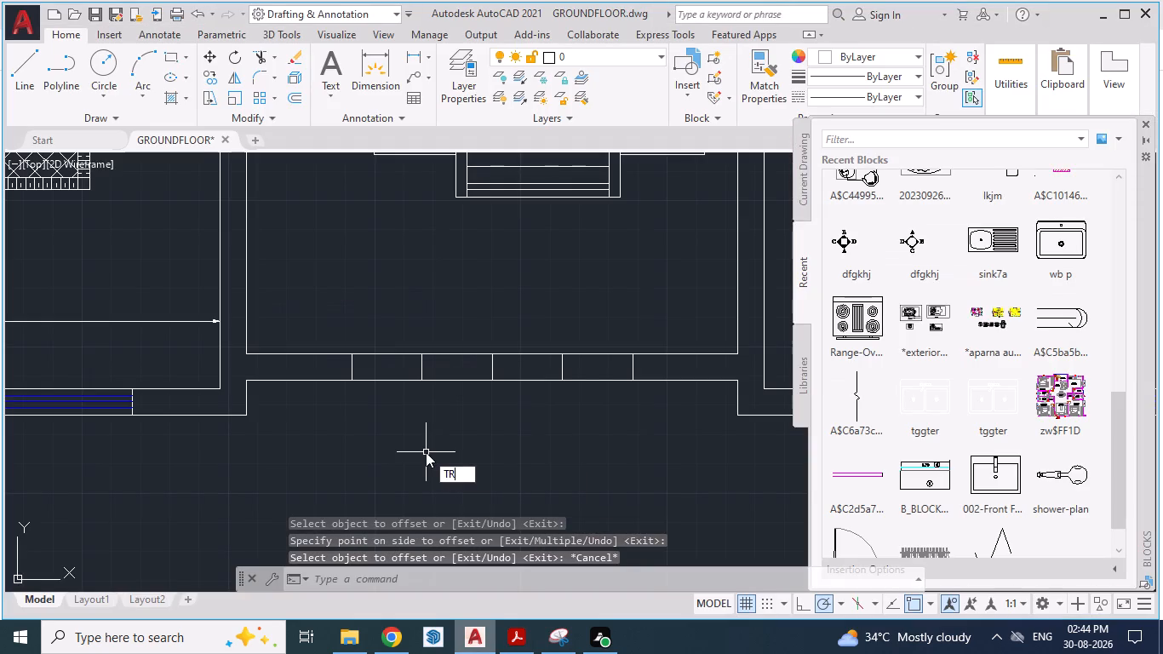
key(Return)
click(493, 369)
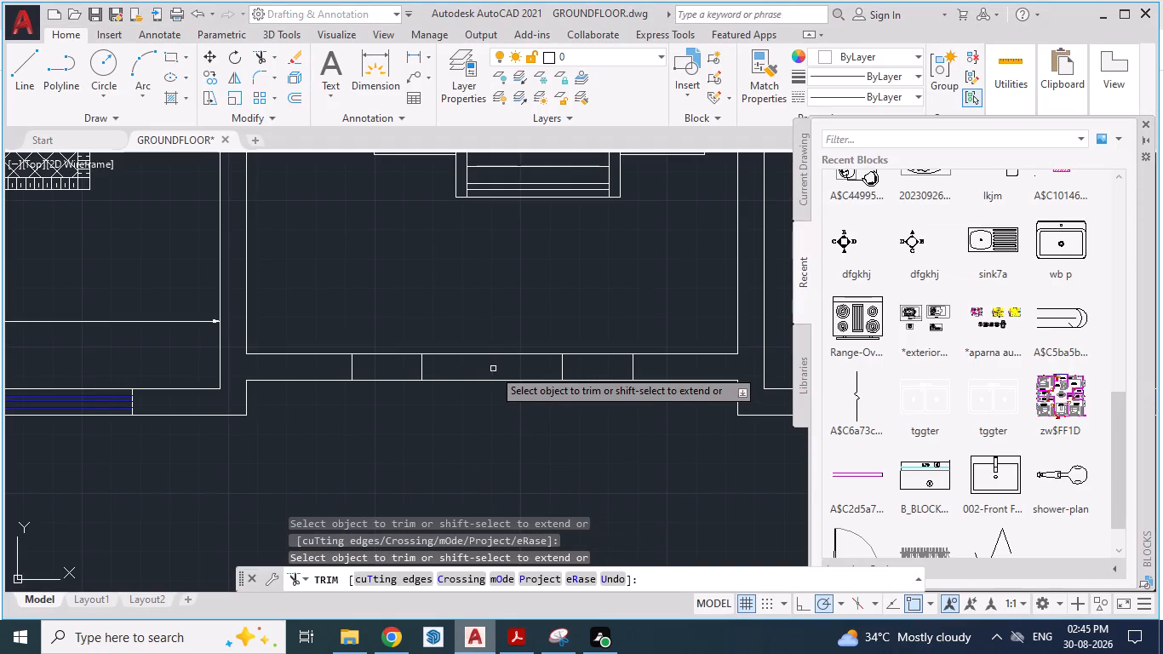
key(Escape)
Copy the window from the rear wall of the toilet beside the staircase into the front wall's left side window opening.
scroll(499, 429, down, 1)
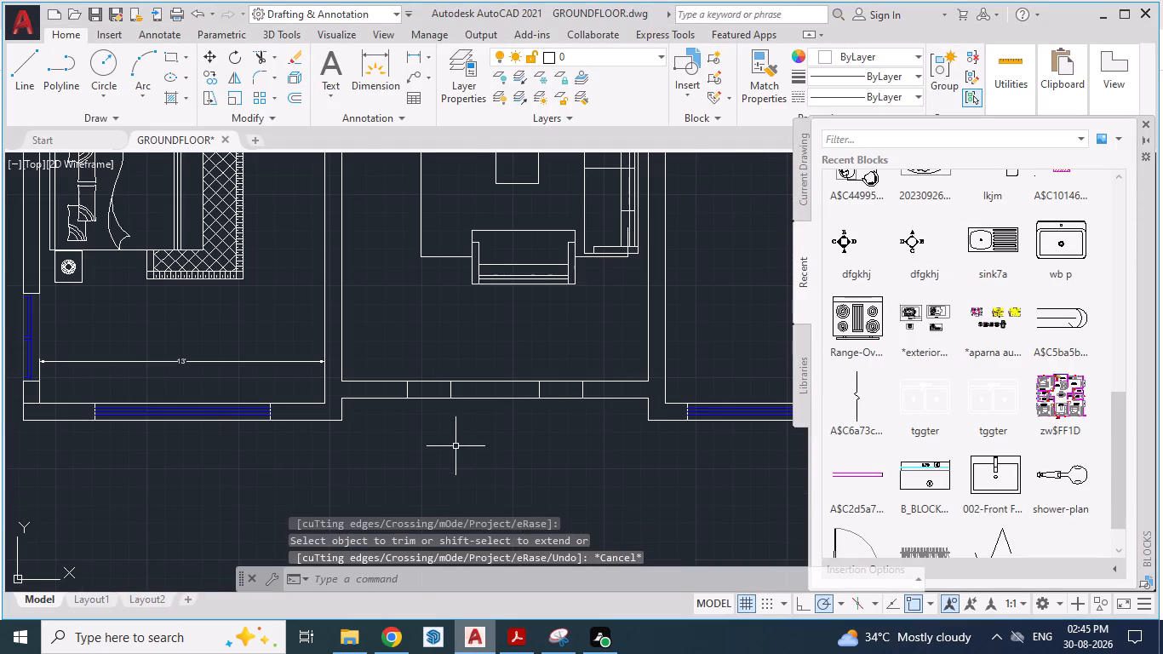
scroll(455, 446, down, 2)
scroll(422, 244, up, 2)
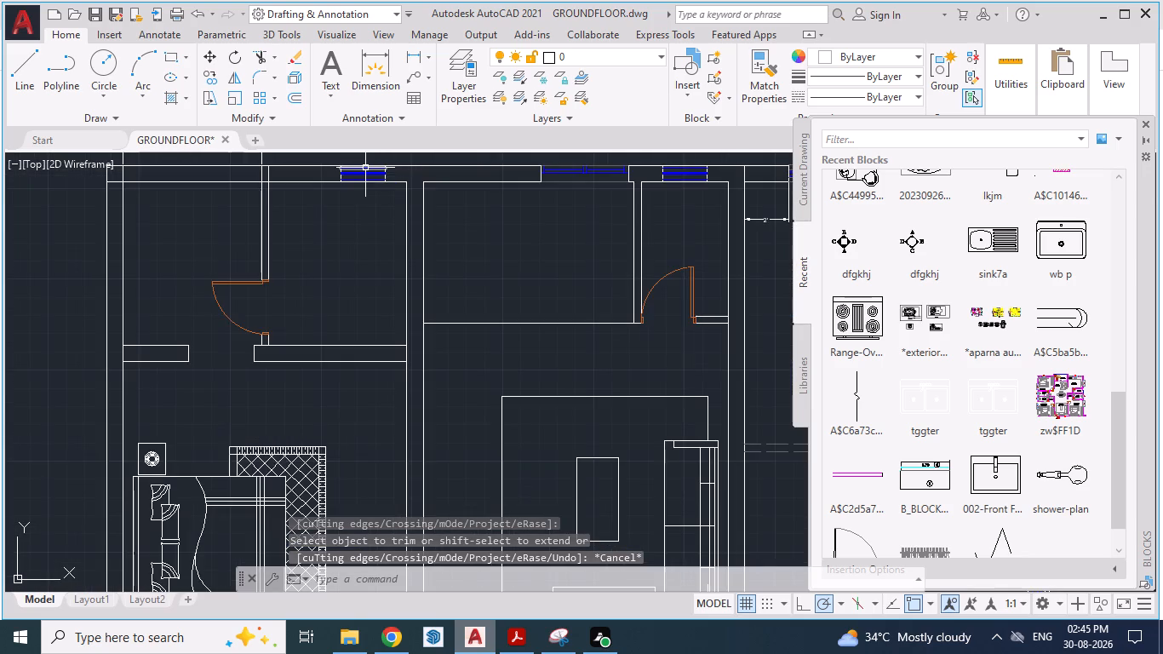
scroll(365, 168, up, 1)
click(365, 168)
scroll(339, 279, down, 1)
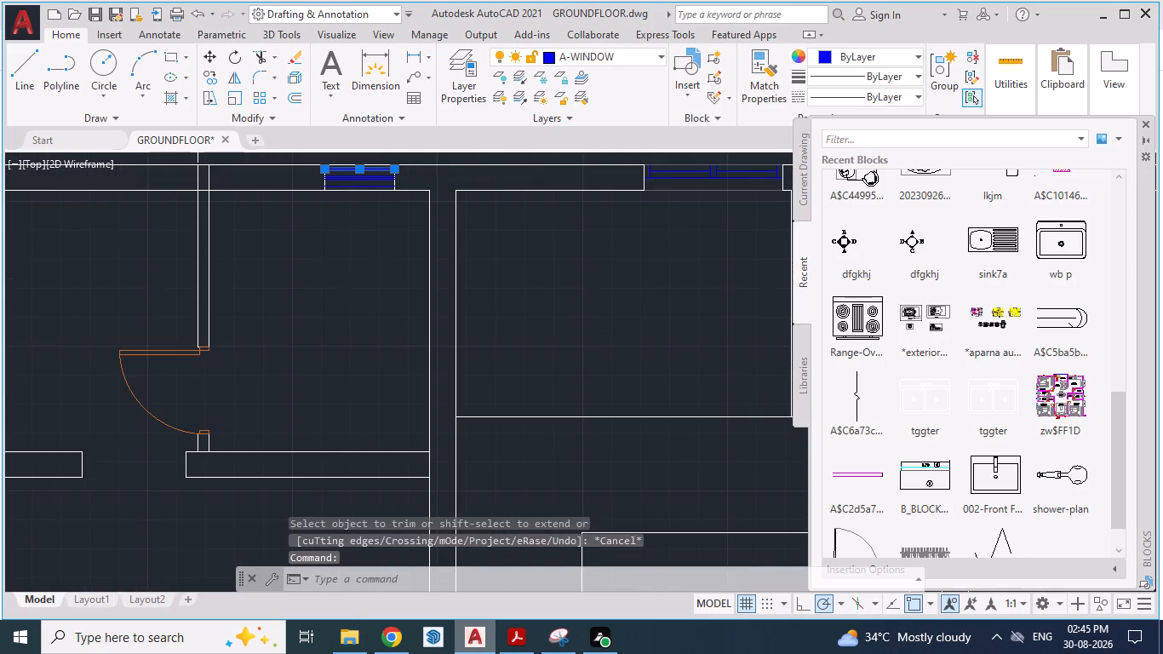
key(Escape)
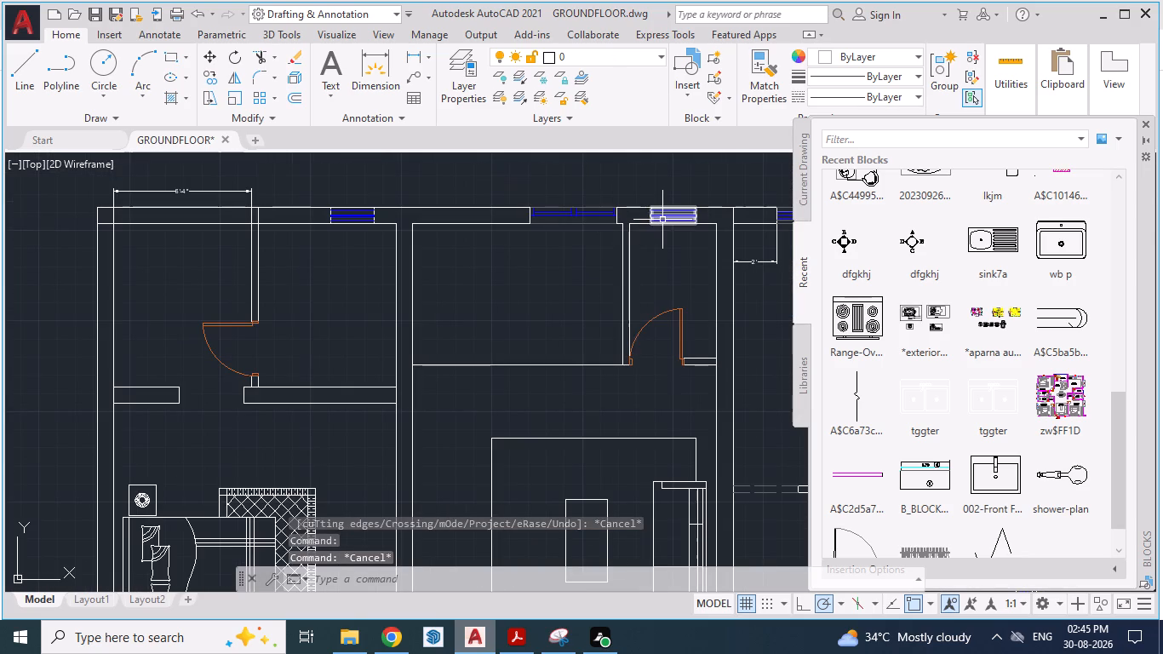
click(662, 220)
key(ctrl+c)
key(ctrl+v)
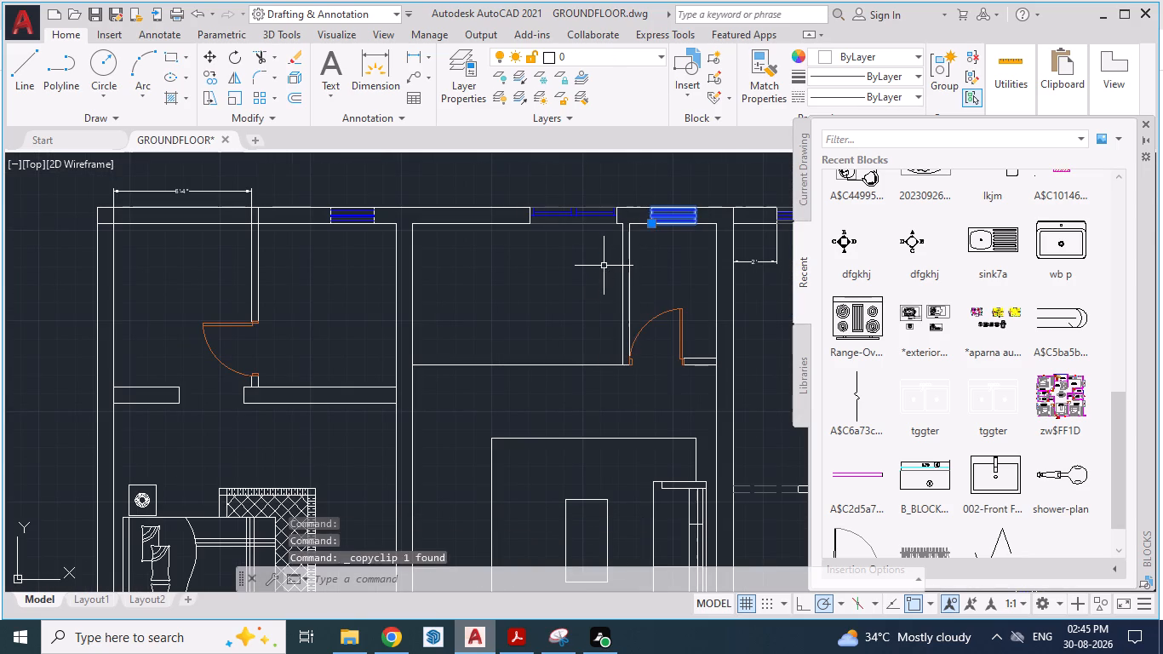
scroll(584, 284, down, 2)
scroll(546, 487, up, 3)
scroll(534, 418, up, 2)
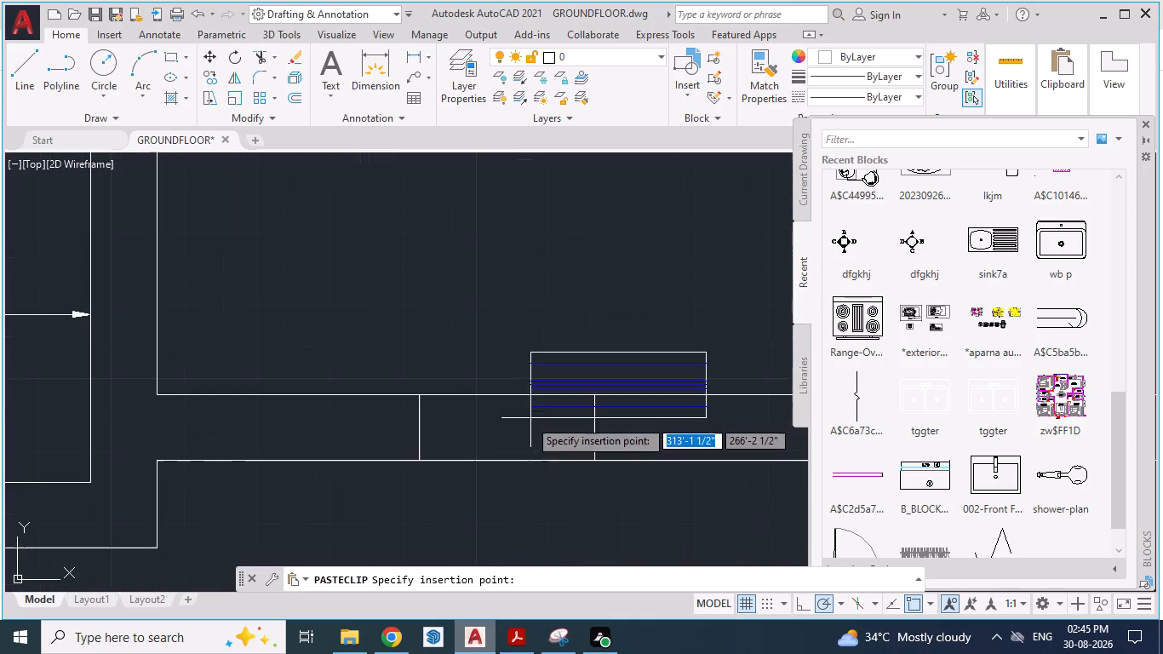
click(420, 456)
Paste the same window into the side window opening right of the entrance in the living room's front wall.
scroll(306, 449, down, 1)
scroll(399, 472, up, 1)
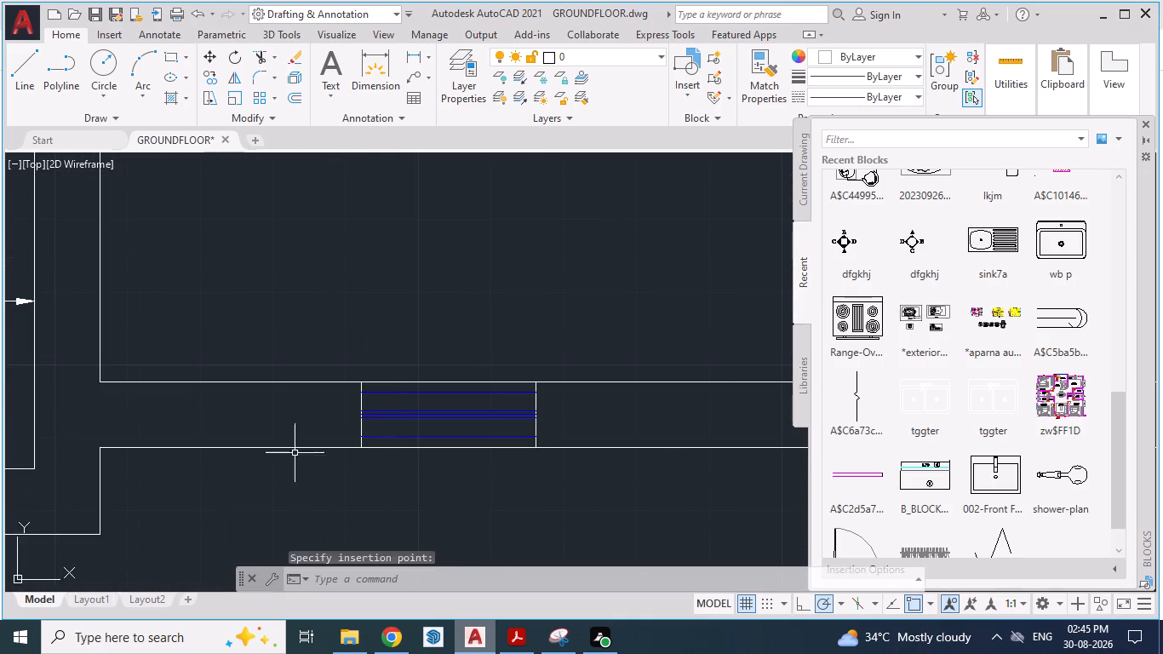
scroll(274, 446, down, 2)
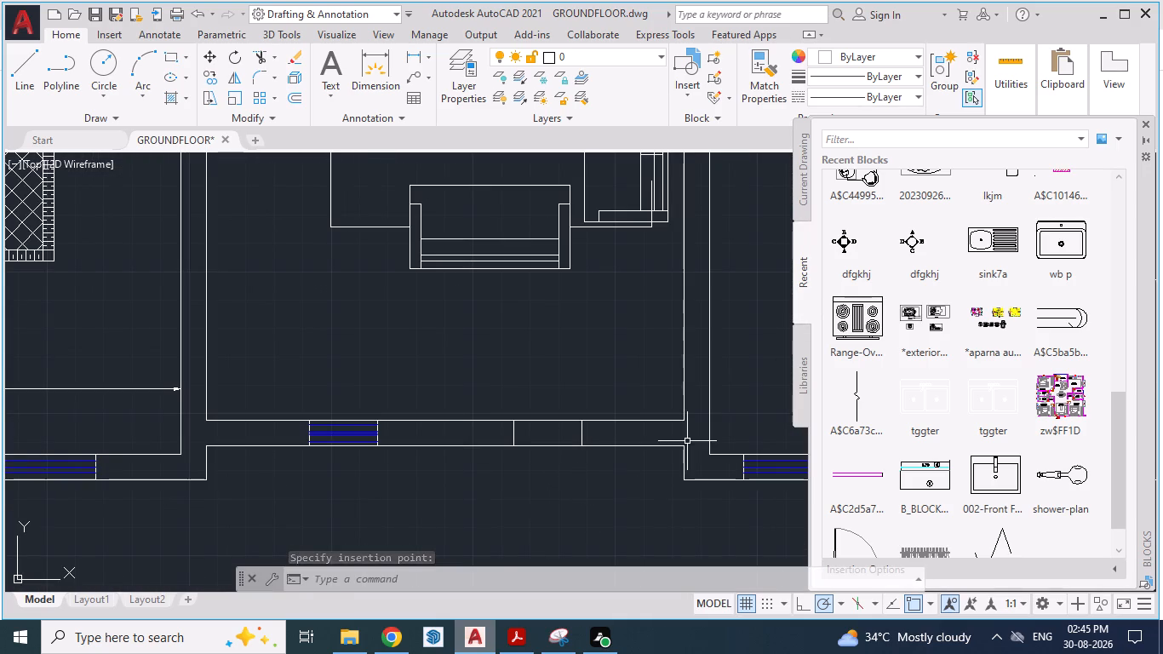
key(ctrl+v)
scroll(529, 448, up, 2)
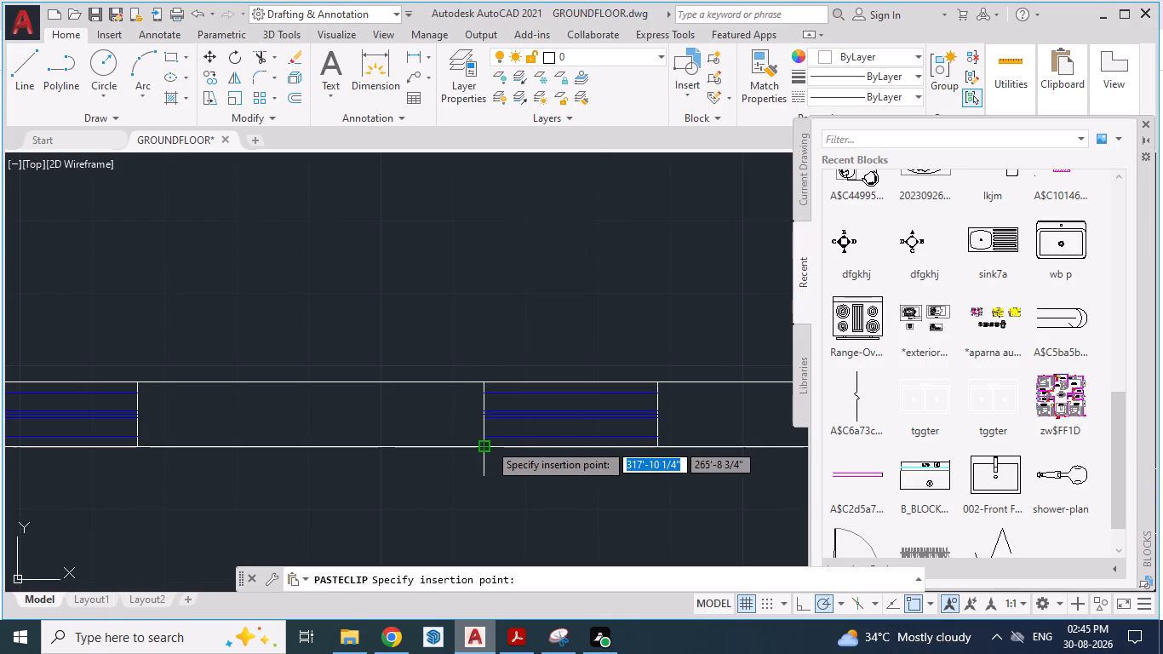
click(488, 442)
Trim the inner and outer front wall lines between the two side windows to open the entrance doorway.
scroll(596, 463, down, 2)
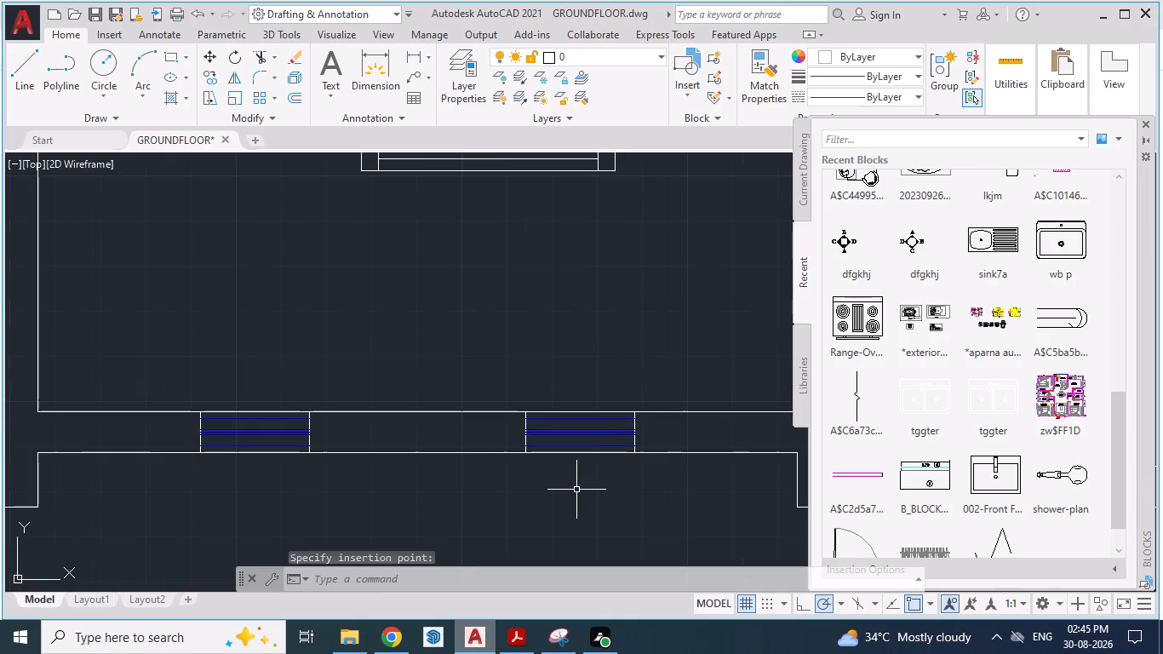
scroll(576, 490, down, 2)
scroll(501, 502, up, 1)
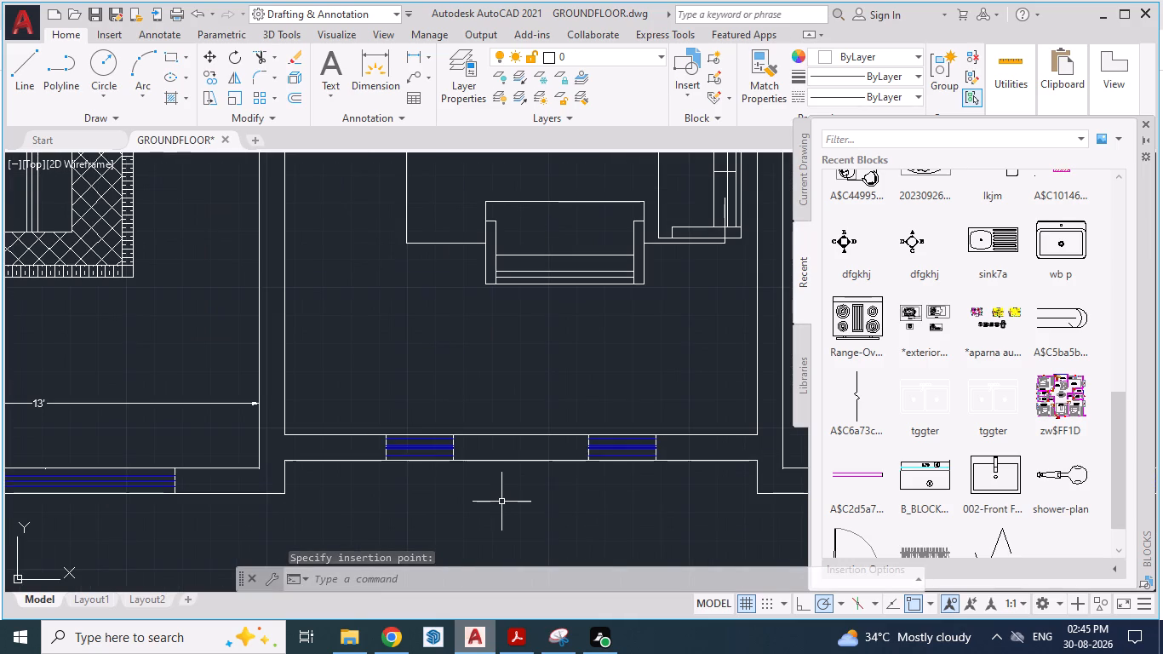
text(TR)
key(Return)
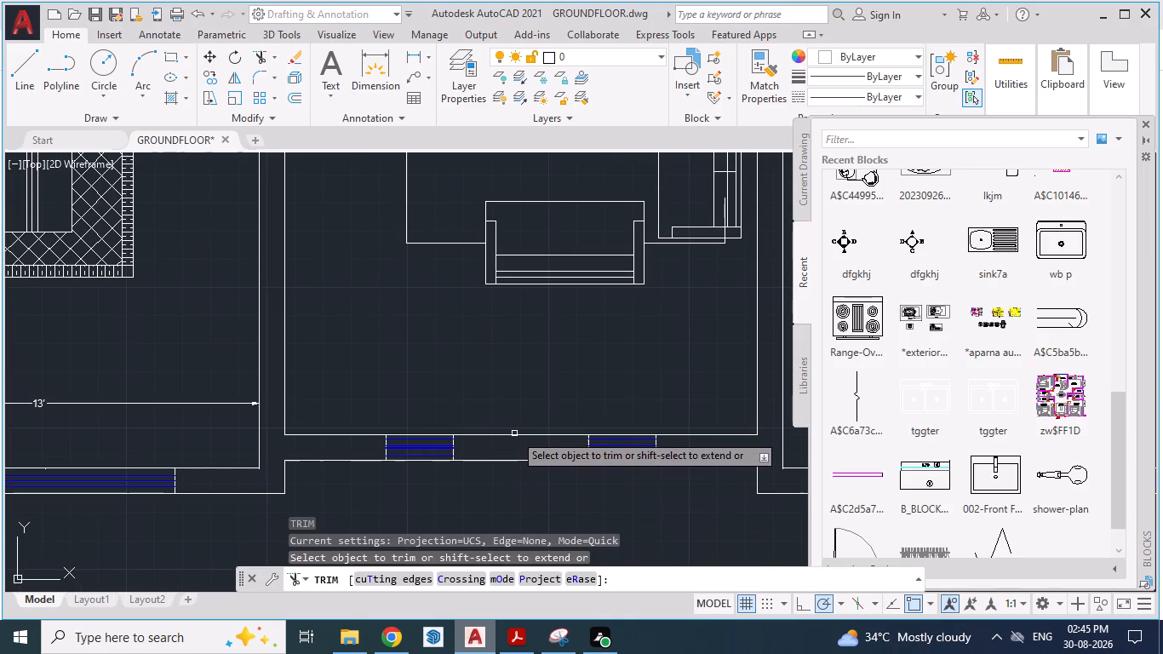
click(515, 435)
click(509, 460)
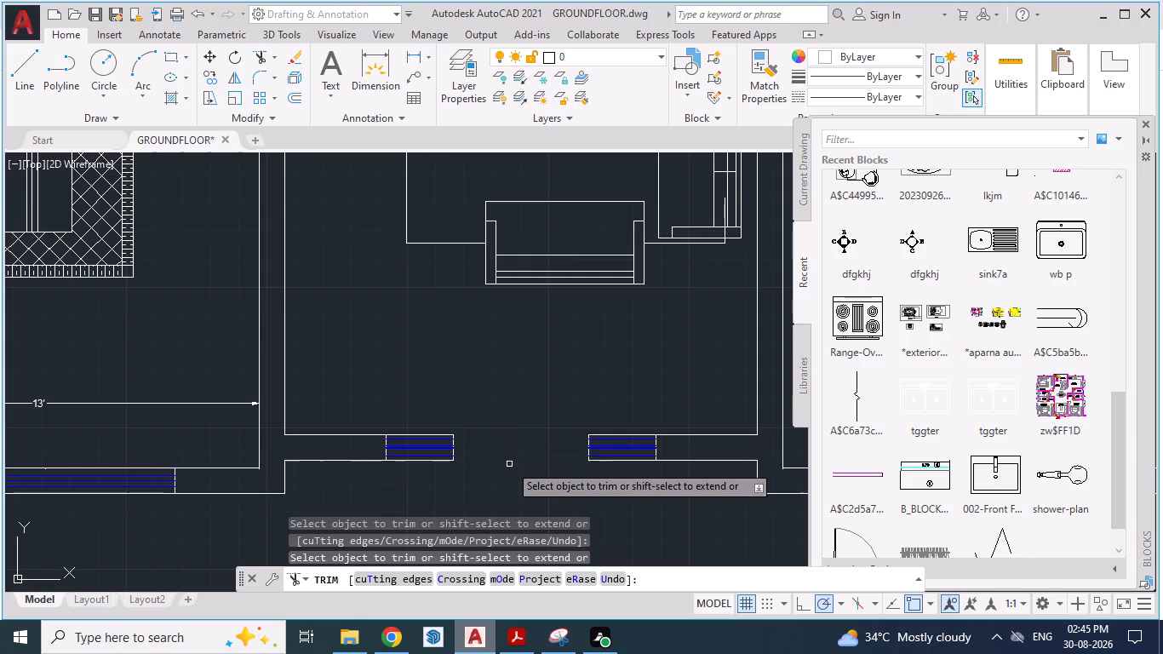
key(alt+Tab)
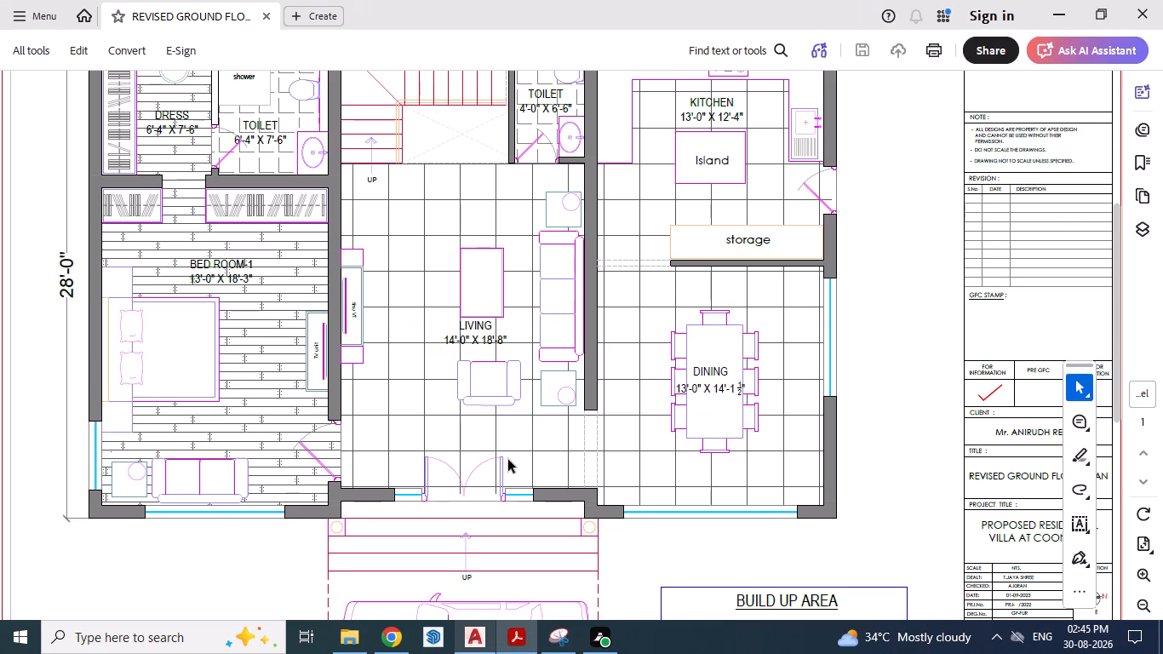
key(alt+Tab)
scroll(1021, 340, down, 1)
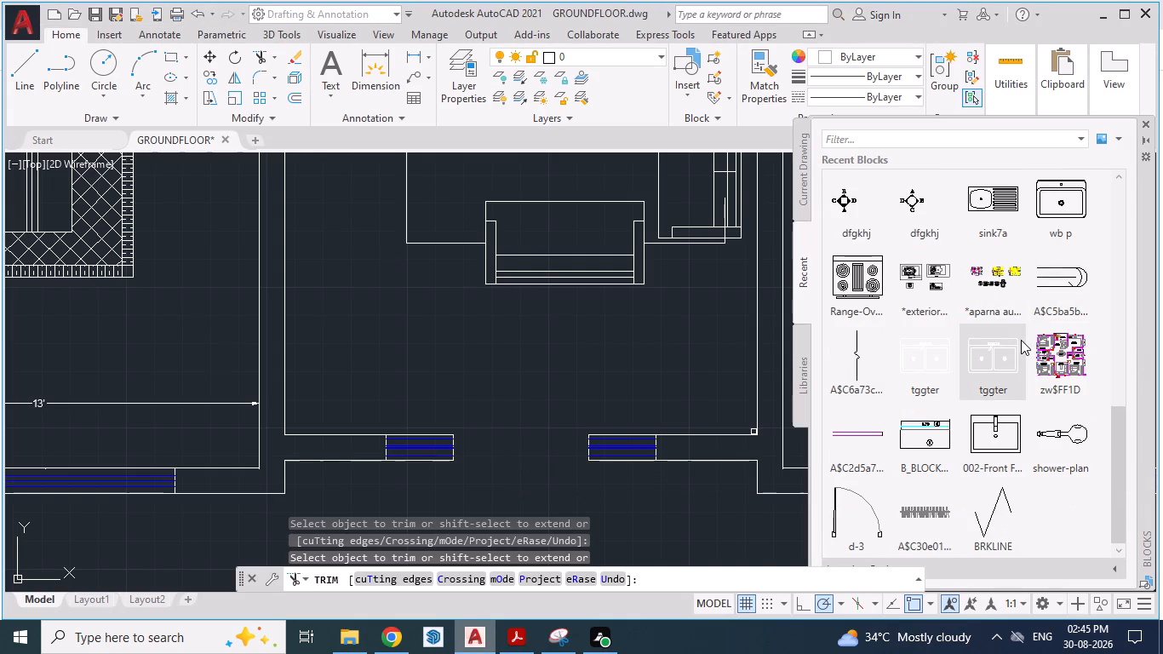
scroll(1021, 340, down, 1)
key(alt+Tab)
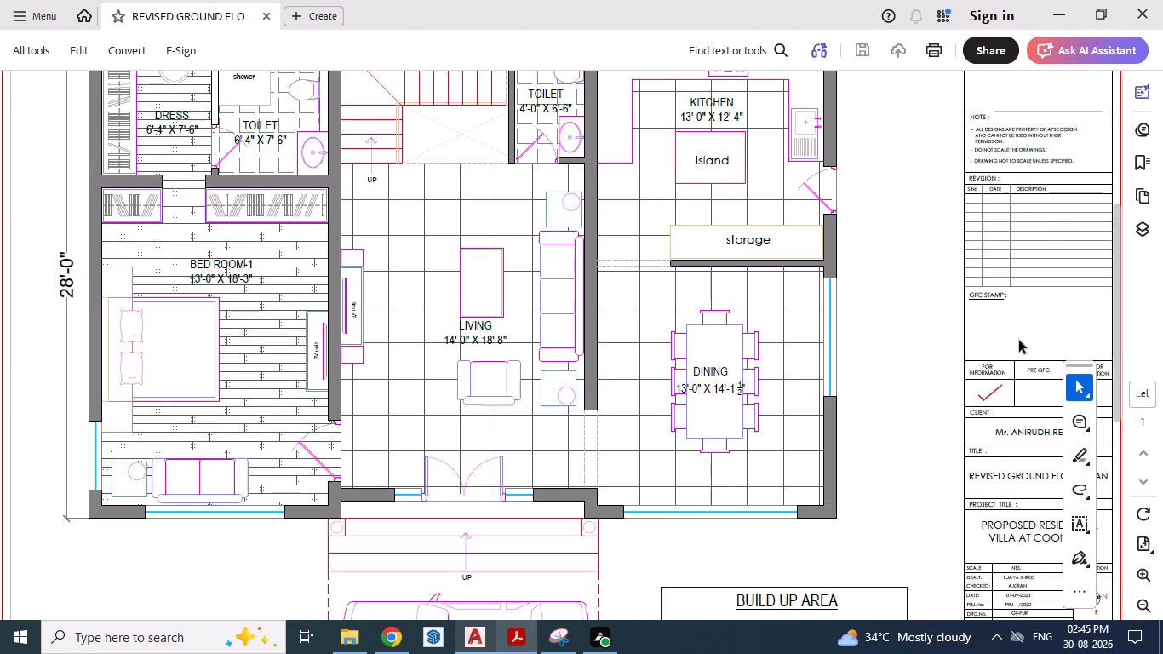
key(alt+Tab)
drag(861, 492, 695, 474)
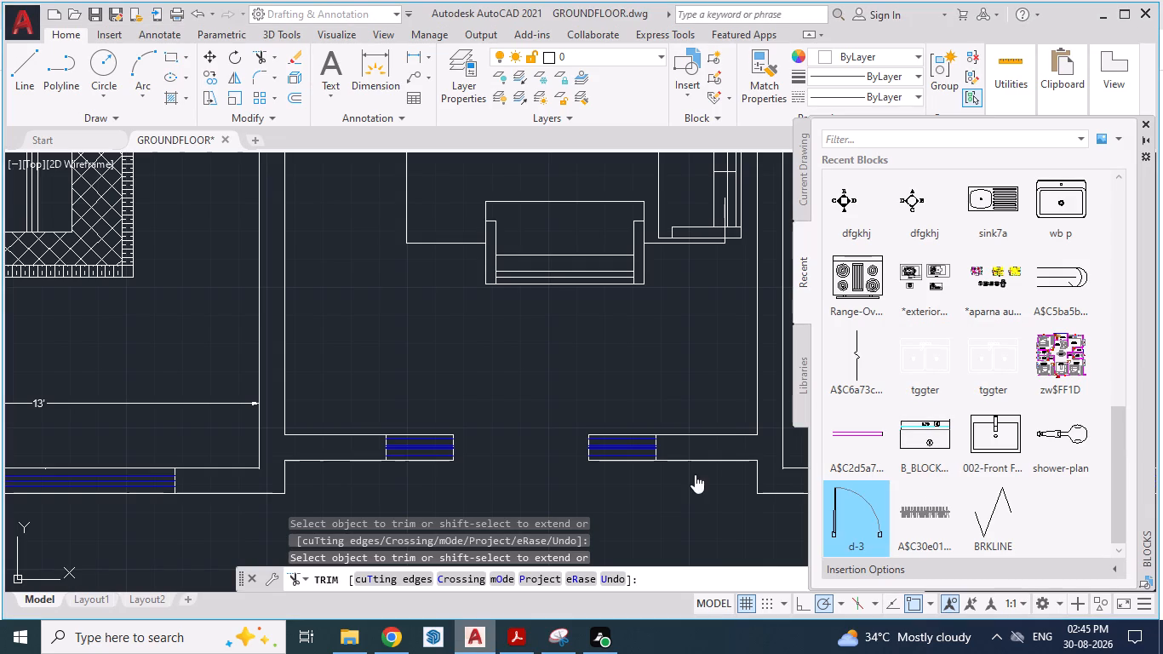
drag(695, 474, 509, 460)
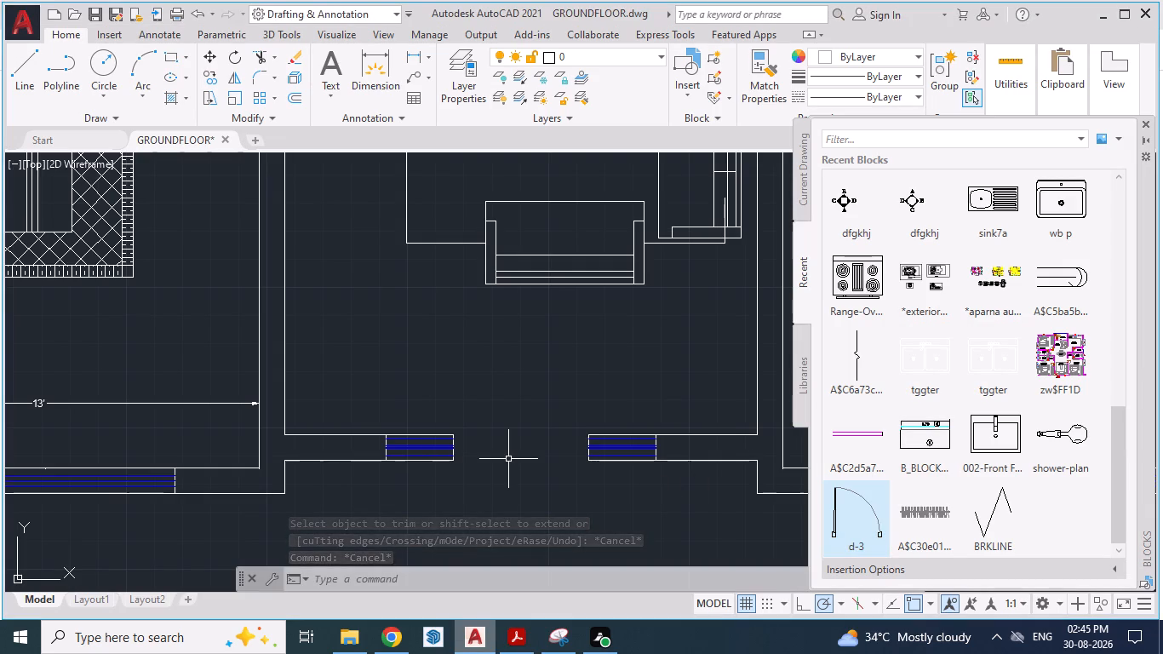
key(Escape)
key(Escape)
Insert the recent orange door block dfglkjdg for the living room's front entrance.
scroll(511, 457, down, 1)
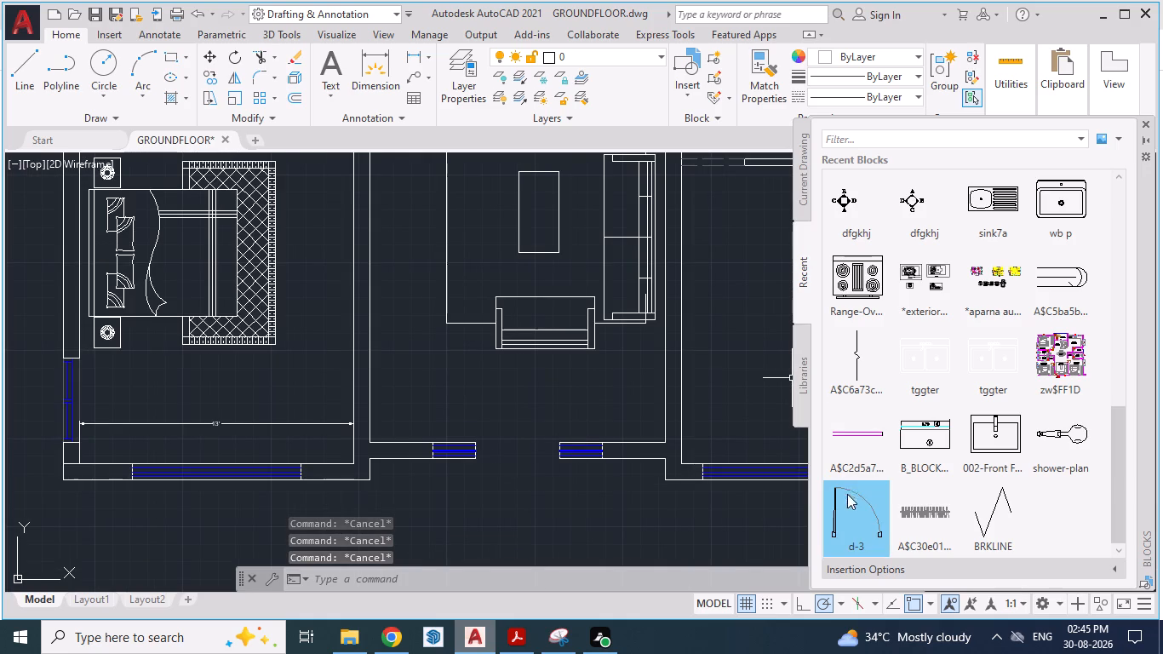
scroll(860, 408, up, 15)
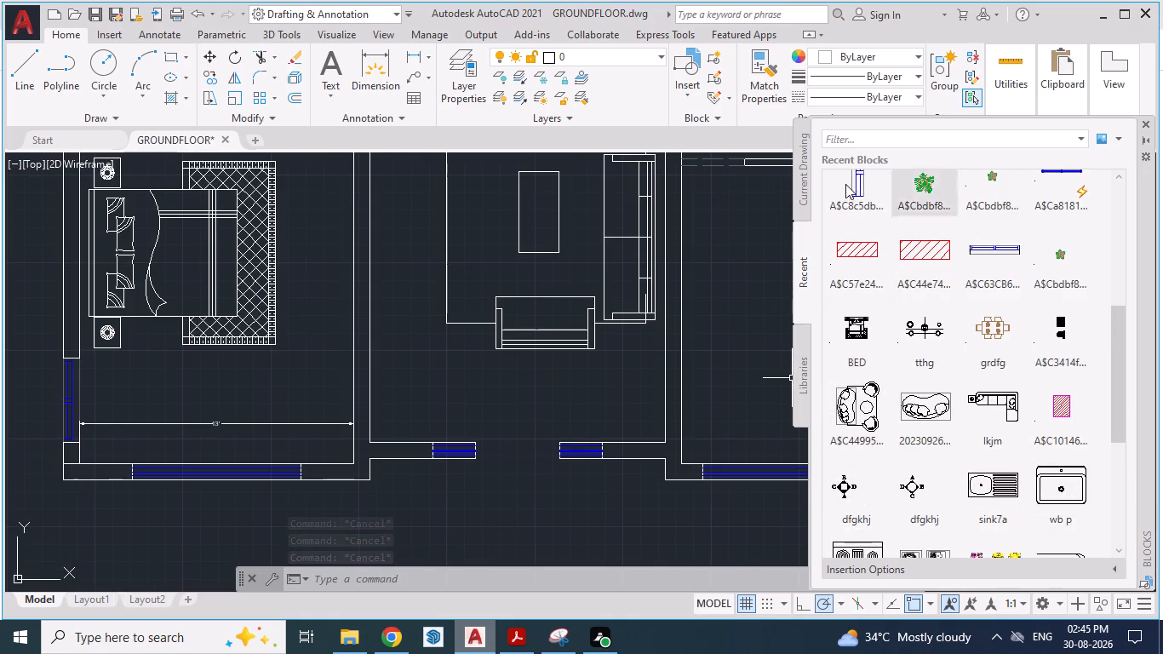
click(805, 183)
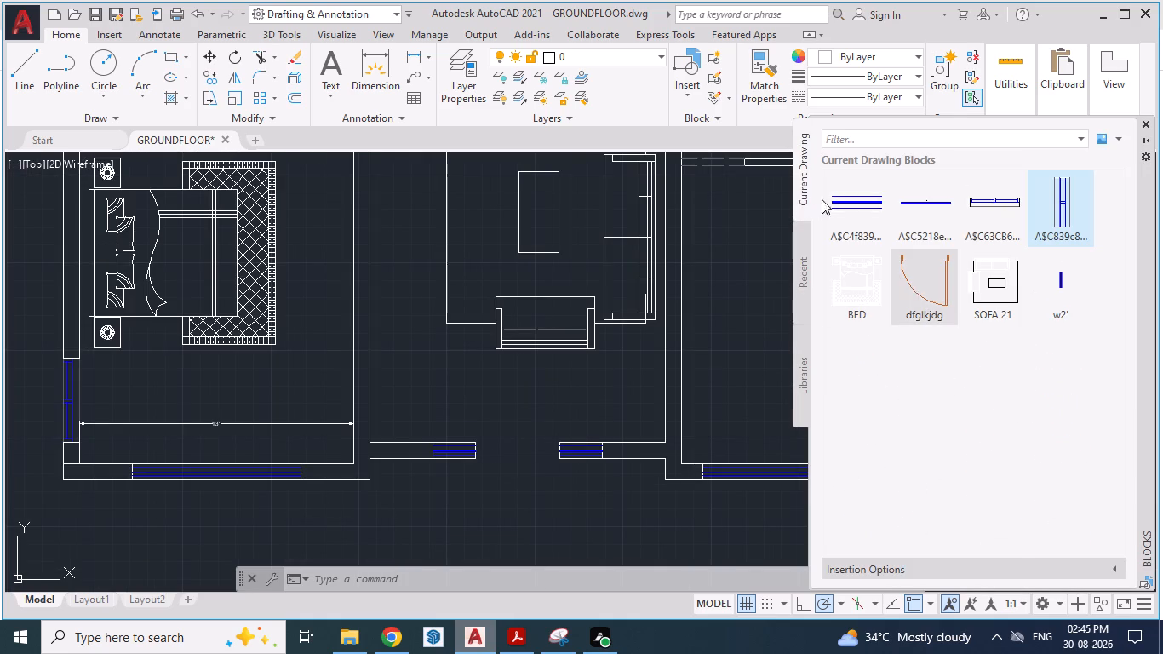
click(799, 264)
scroll(1061, 282, up, 15)
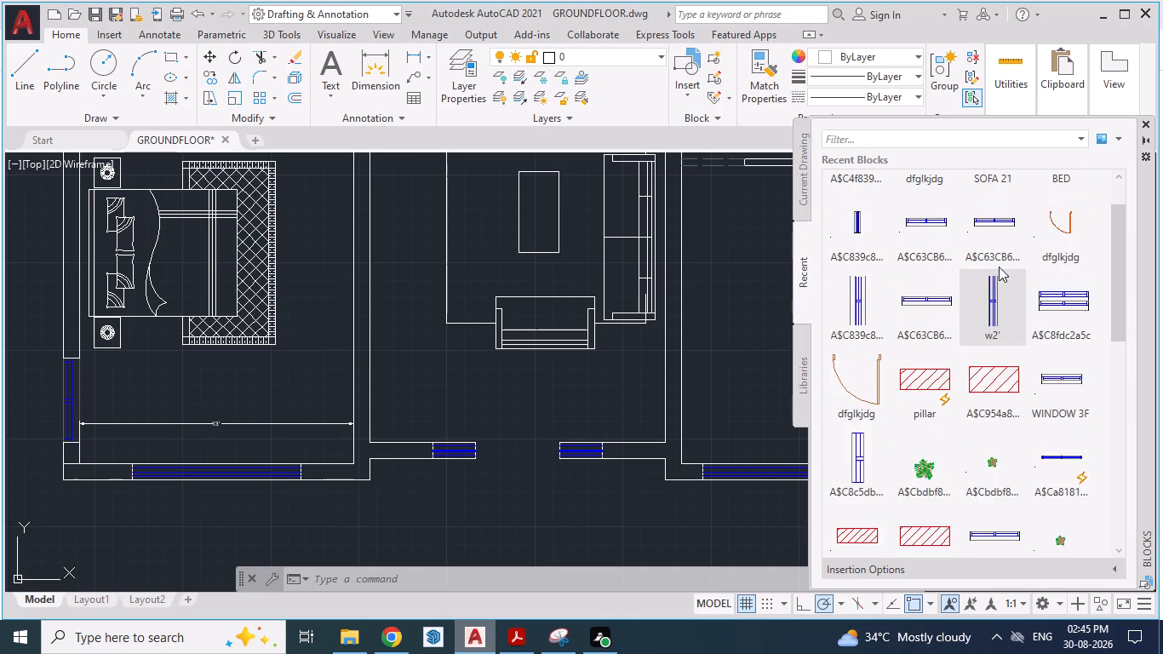
scroll(999, 267, up, 13)
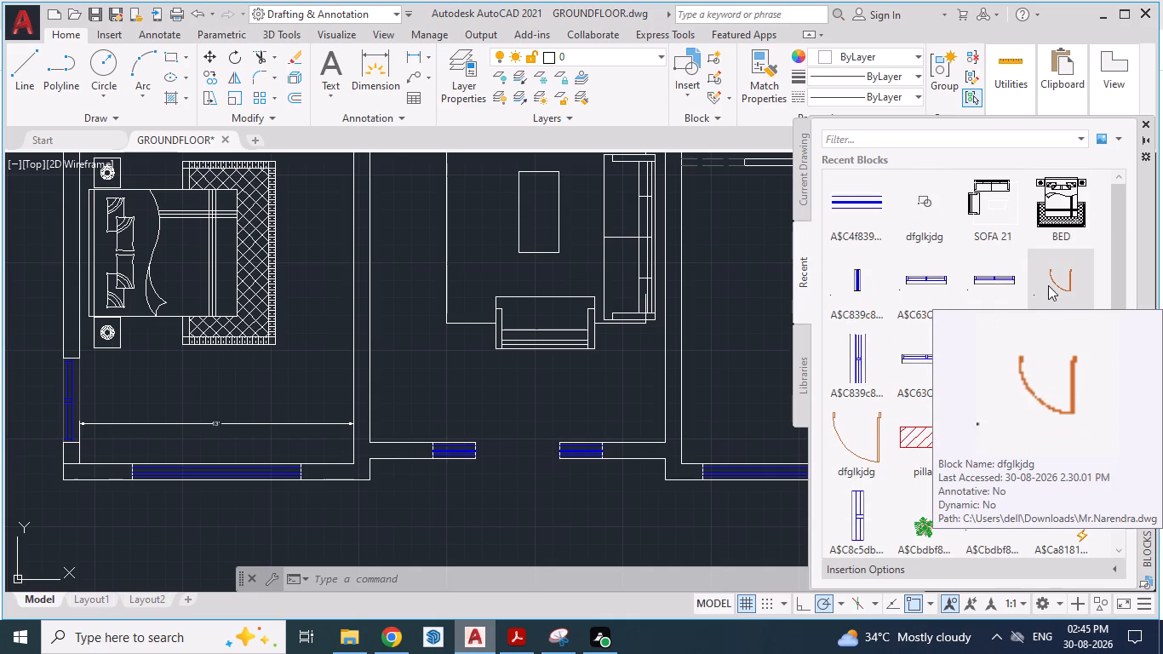
drag(1056, 285, 494, 453)
Move the inserted door block from far outside the plan into the entrance opening, with its left frame against the left side window.
scroll(527, 391, down, 4)
scroll(484, 471, down, 2)
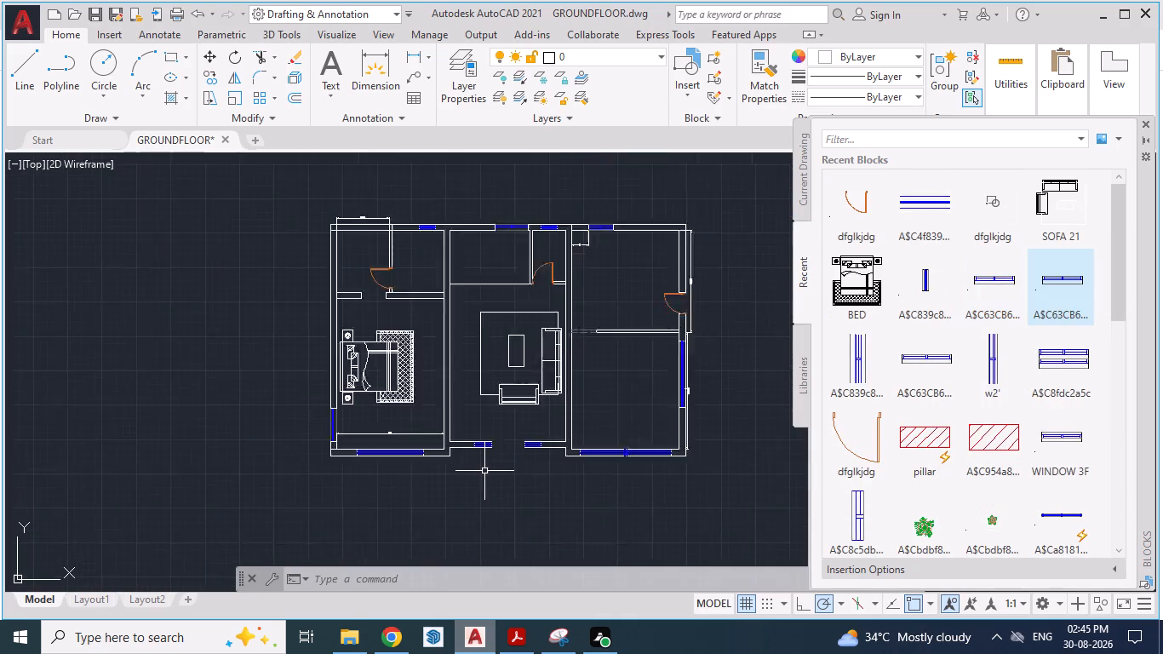
scroll(484, 473, down, 1)
scroll(529, 400, down, 3)
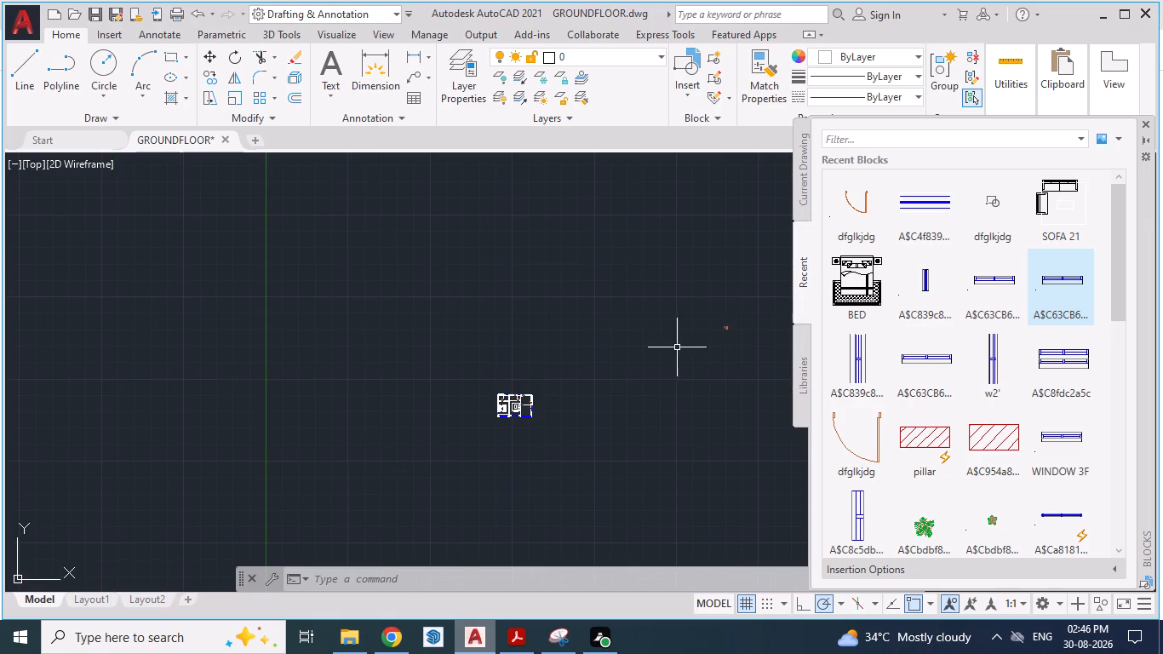
click(727, 330)
scroll(727, 330, up, 4)
scroll(727, 330, down, 1)
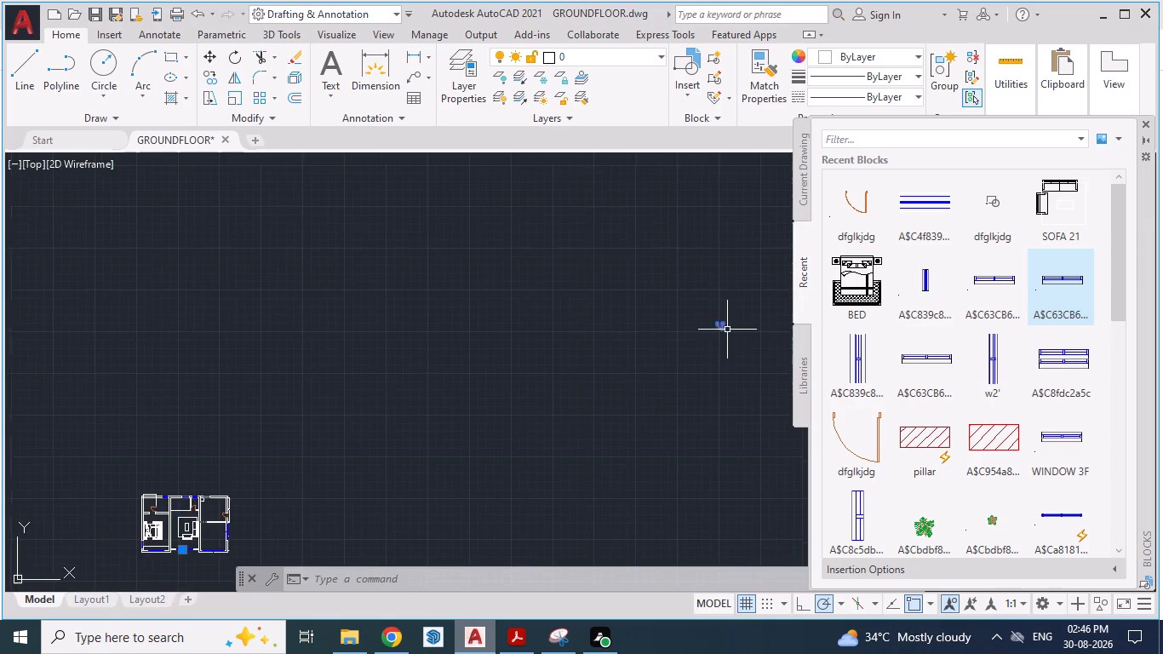
scroll(730, 334, up, 4)
key(Escape)
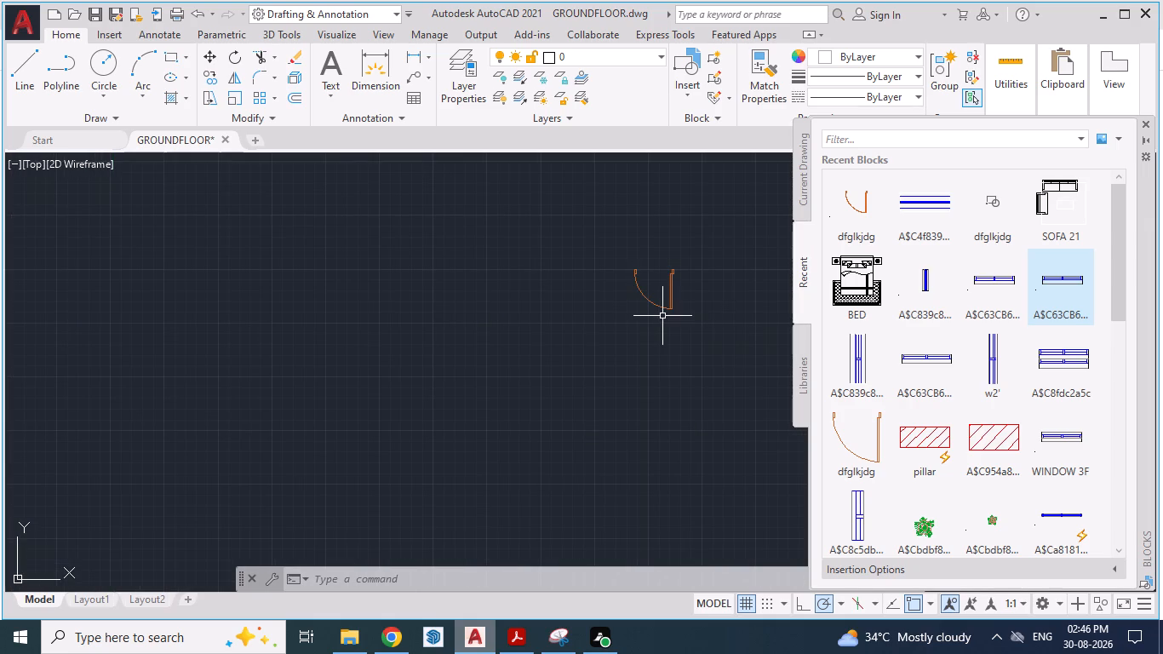
click(662, 307)
key(m)
key(Return)
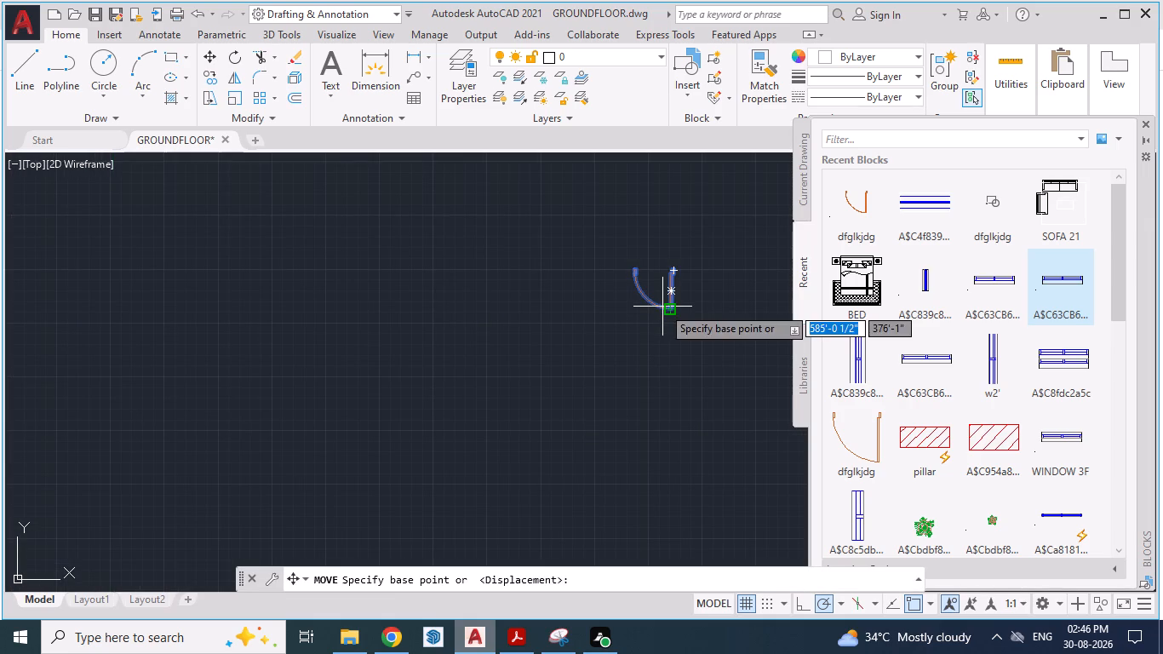
drag(662, 307, 418, 427)
scroll(500, 390, down, 3)
scroll(620, 355, down, 3)
scroll(418, 427, up, 1)
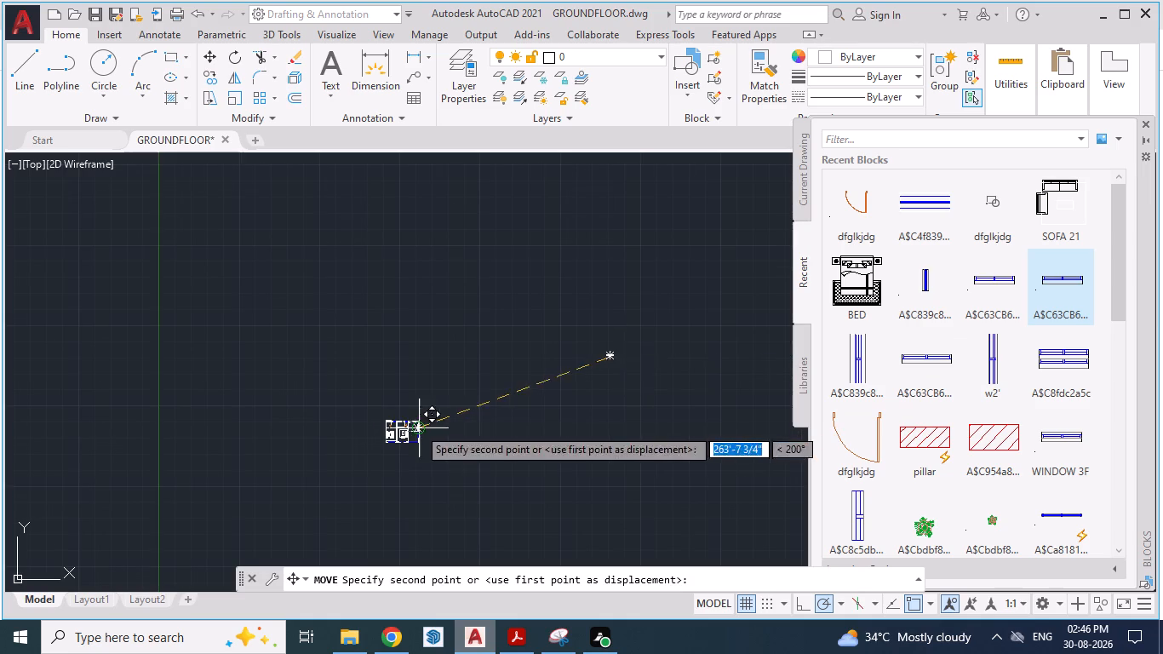
scroll(418, 427, up, 2)
drag(418, 427, 634, 446)
scroll(317, 481, up, 3)
scroll(504, 458, up, 3)
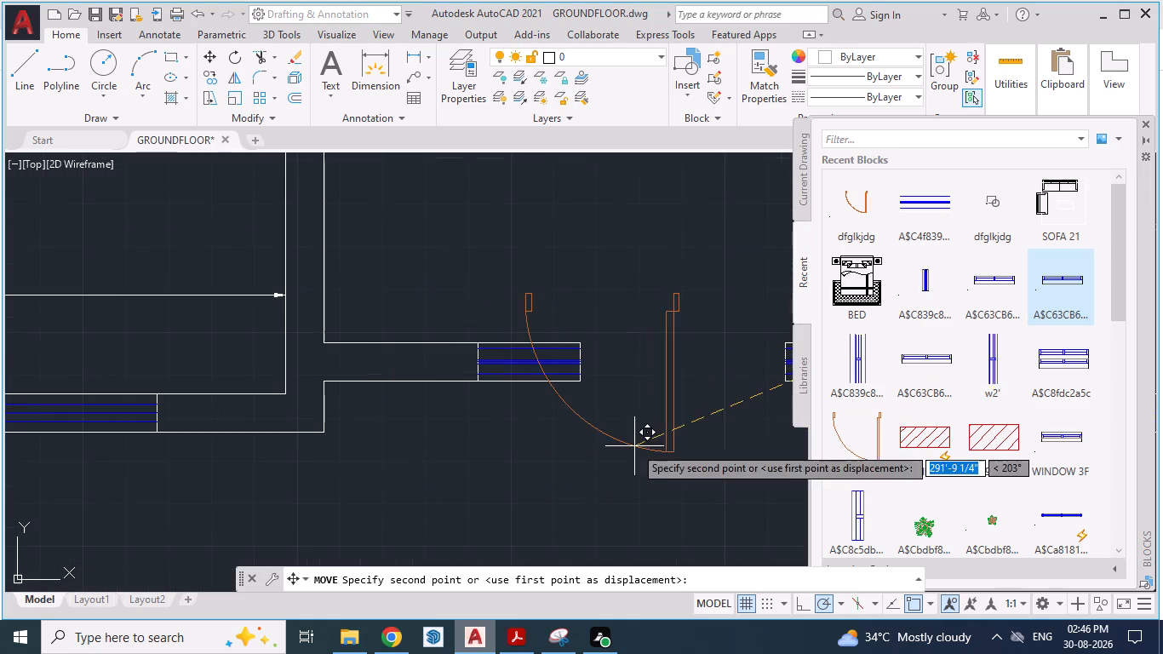
drag(634, 446, 581, 476)
scroll(490, 449, down, 2)
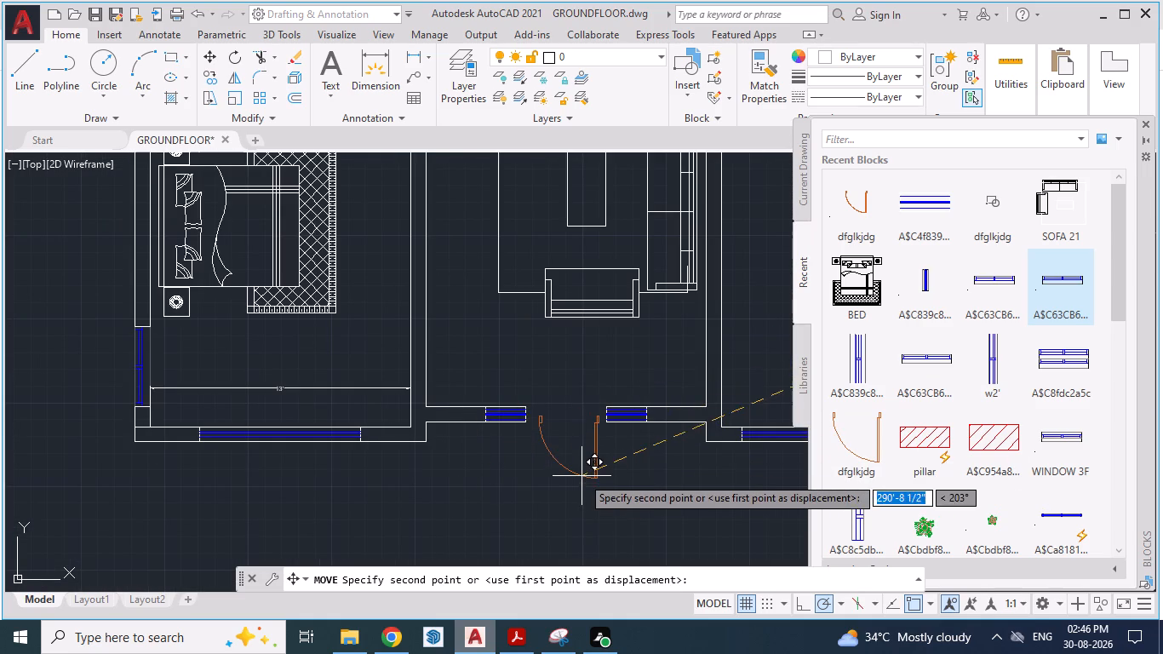
drag(581, 476, 568, 465)
click(568, 465)
key(Escape)
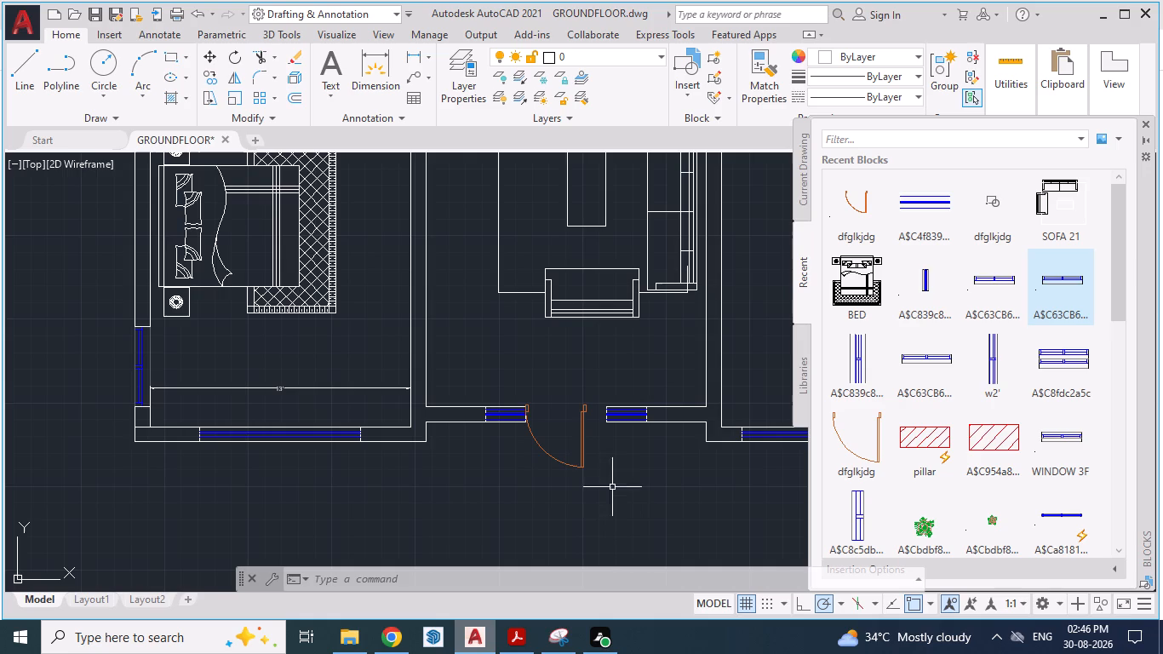
Mirror the entrance door block.
click(234, 81)
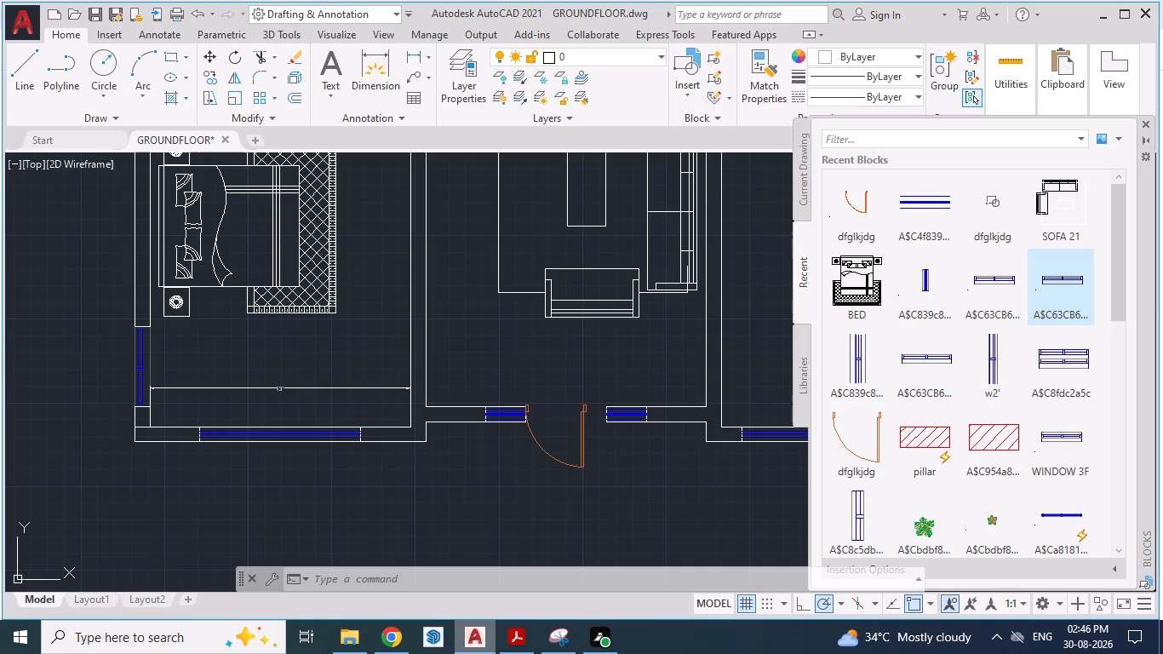
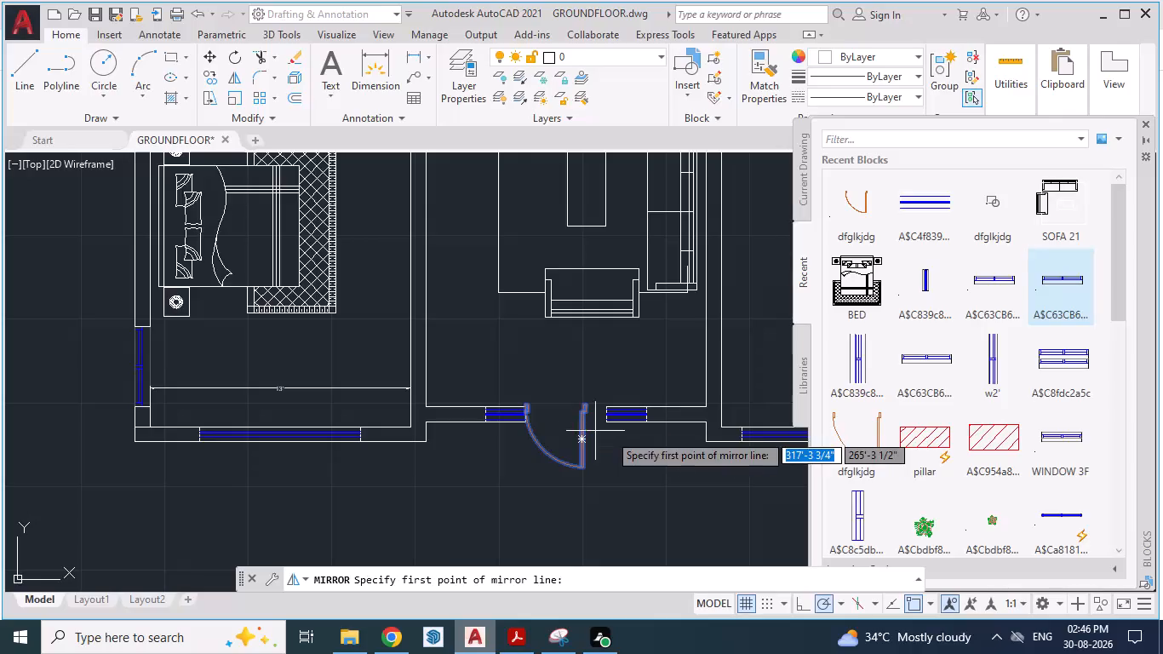
Flip the entrance door block about a horizontal mirror line so its leaf opens into the living room, erasing the source.
click(622, 437)
click(559, 437)
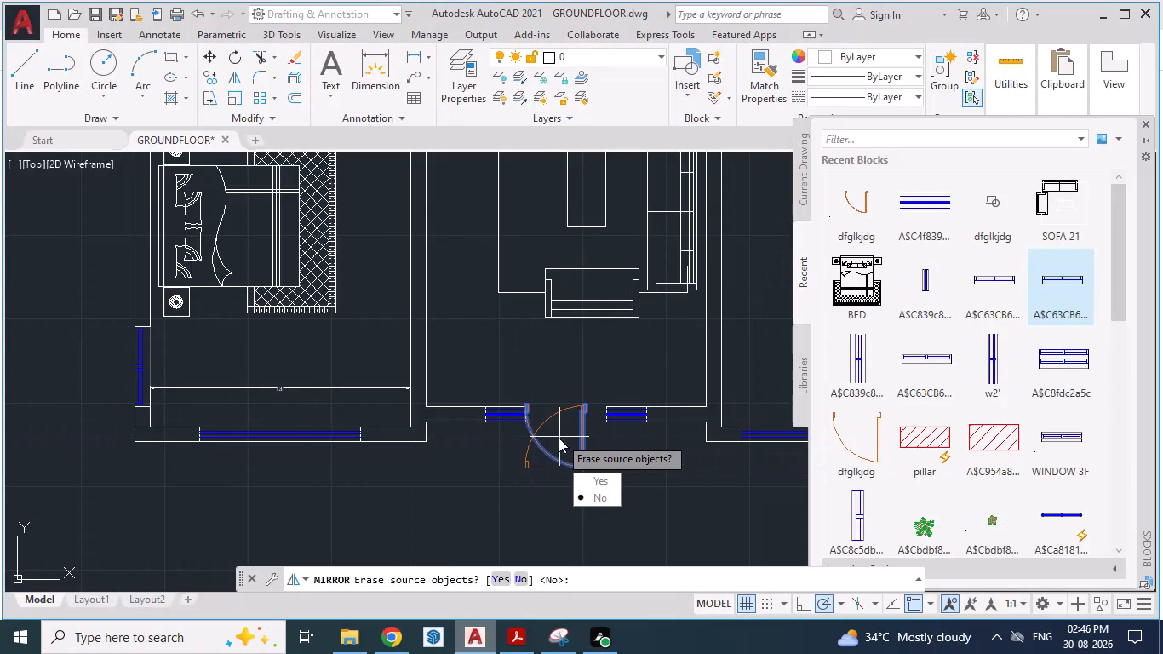
drag(586, 477, 559, 437)
scroll(484, 399, down, 1)
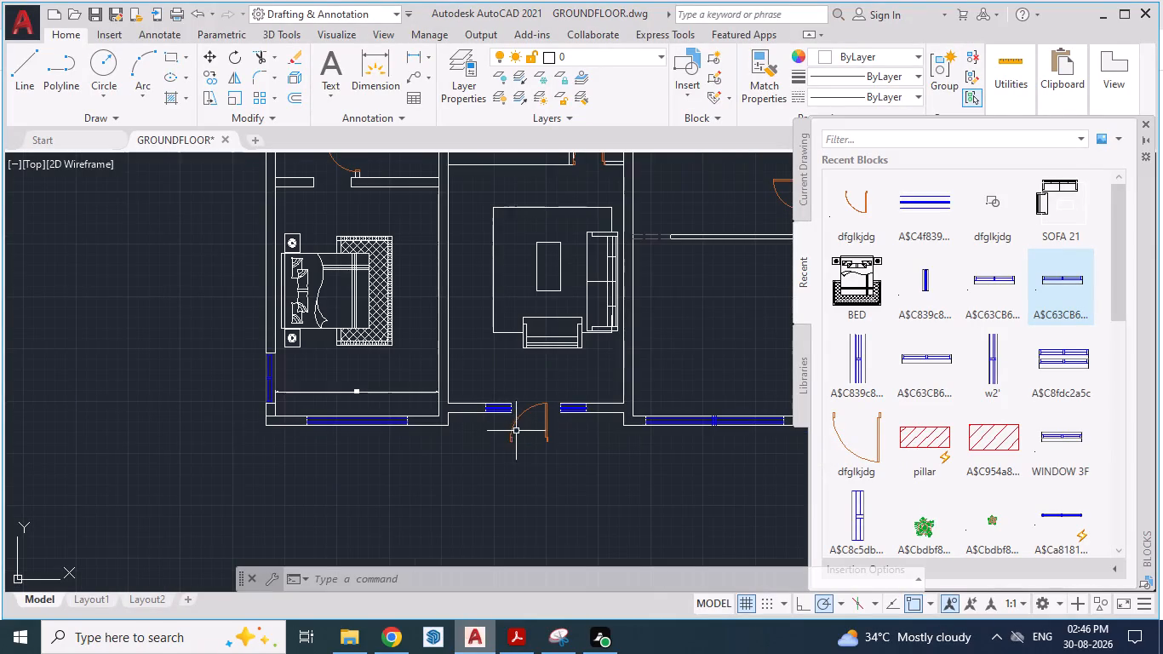
scroll(533, 441, up, 2)
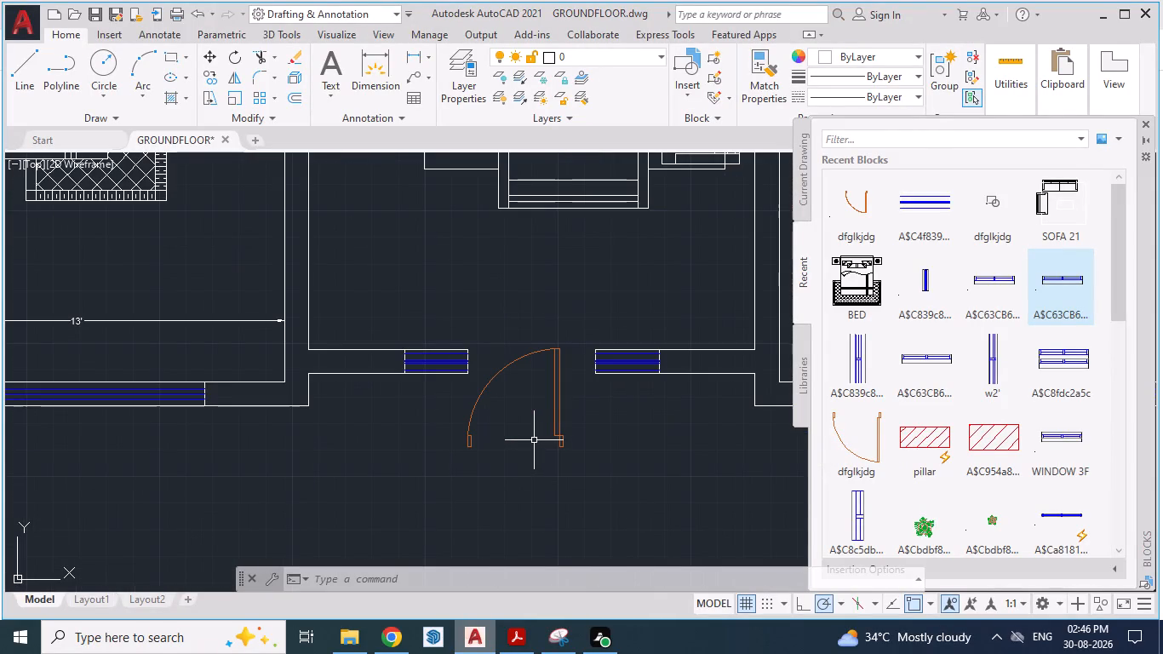
key(alt+Tab)
key(alt+Tab)
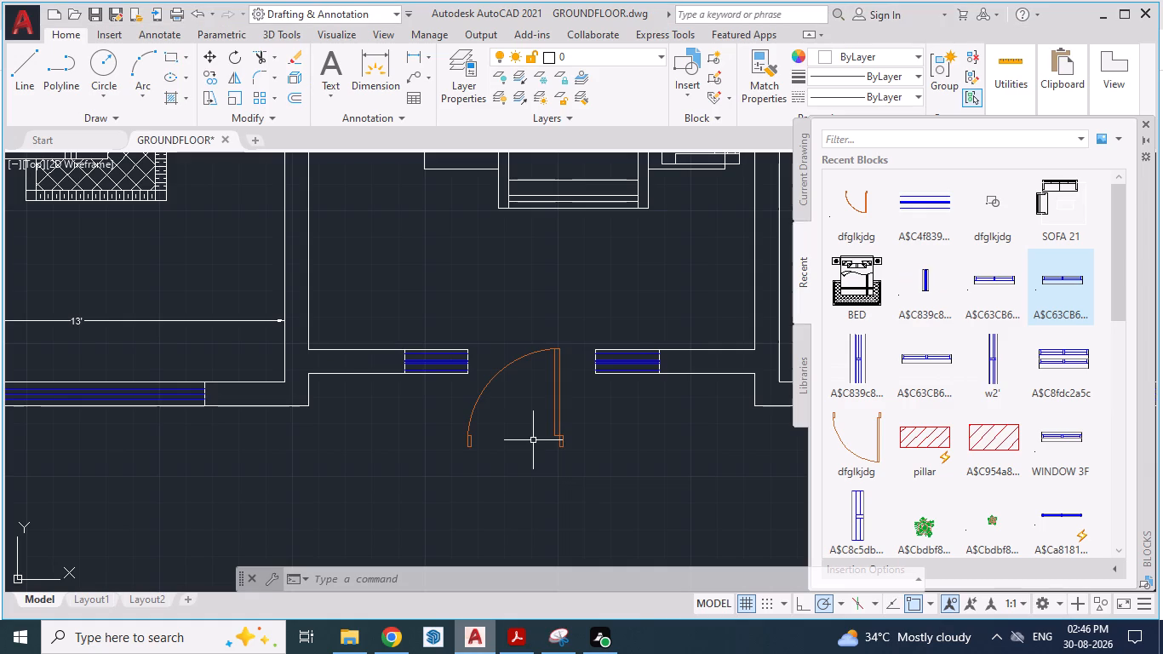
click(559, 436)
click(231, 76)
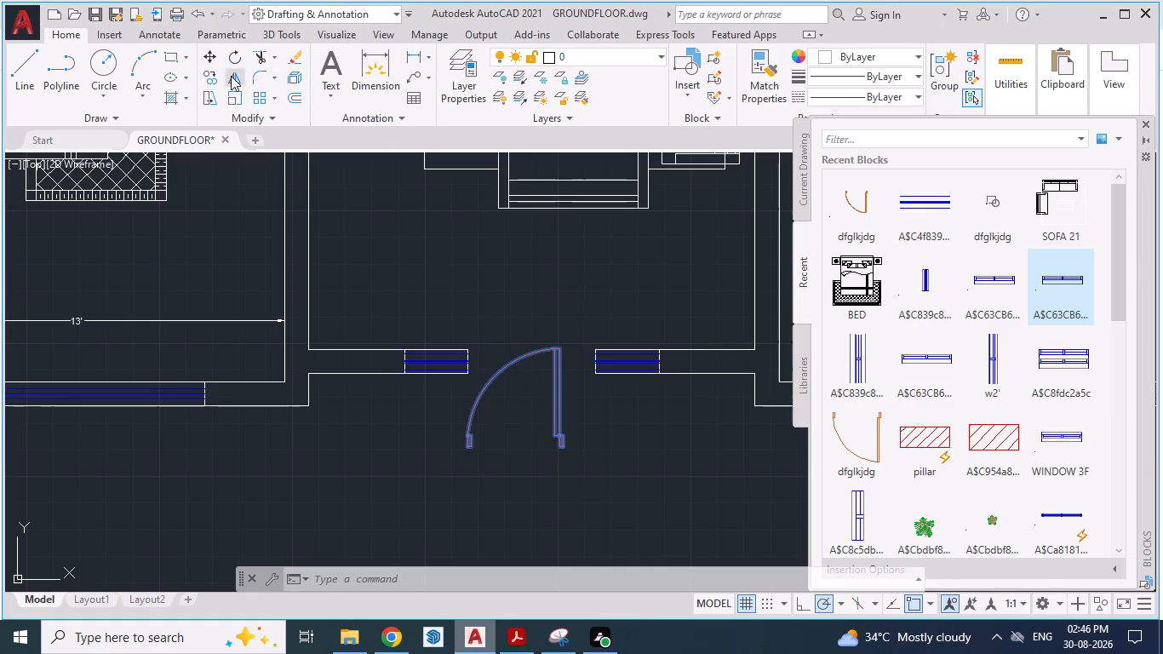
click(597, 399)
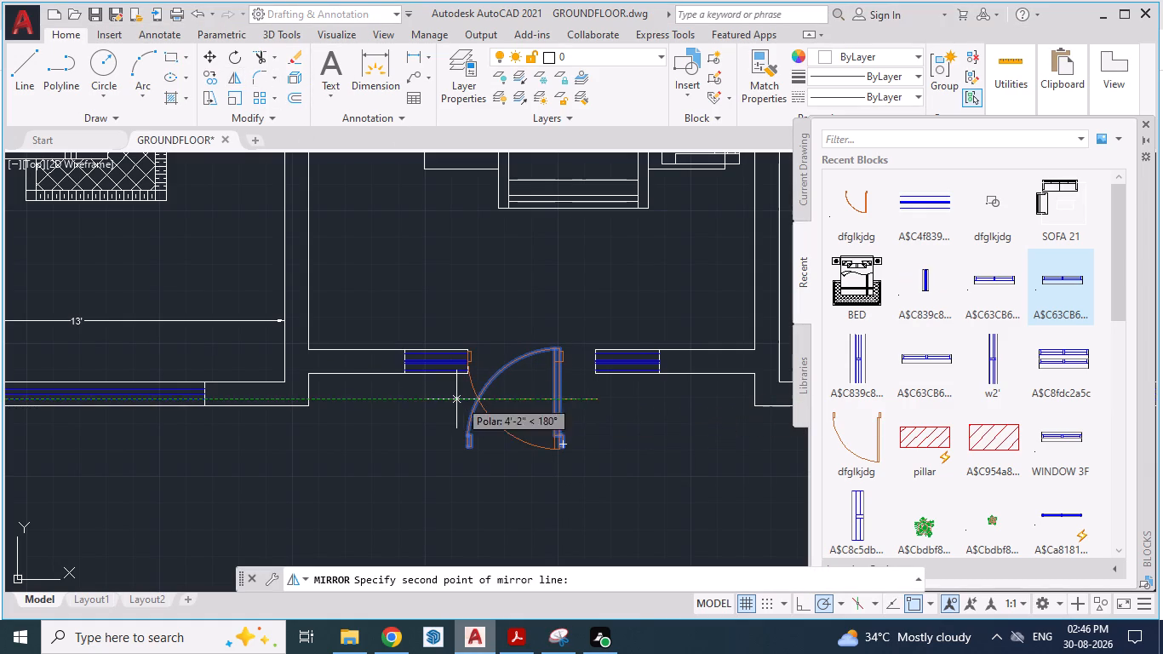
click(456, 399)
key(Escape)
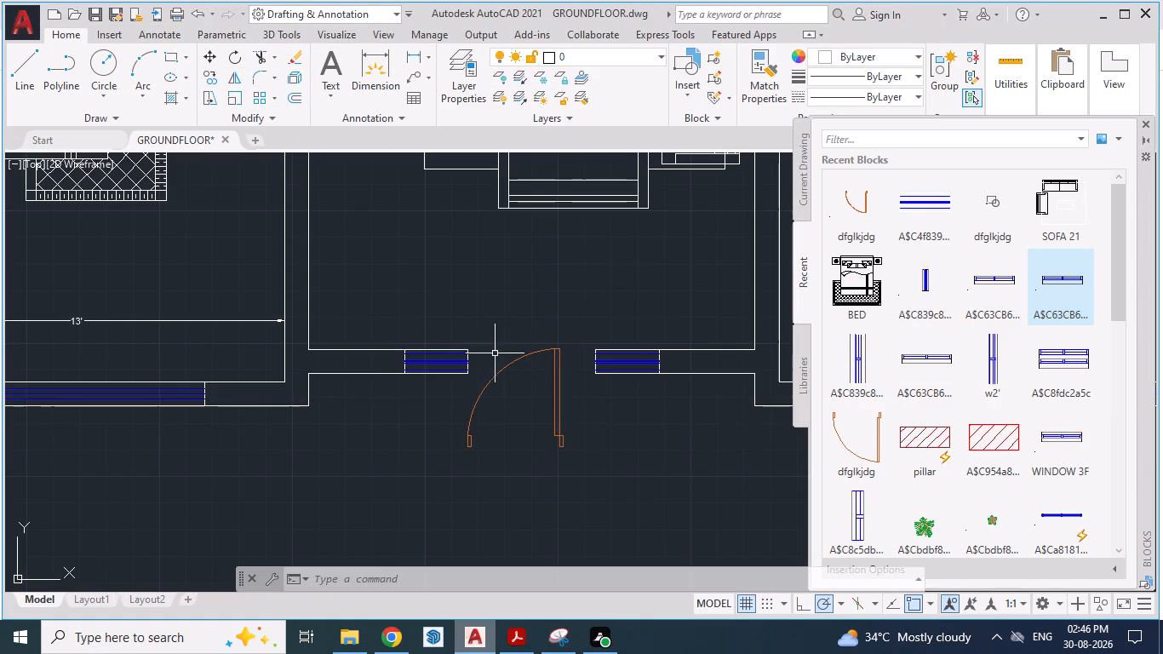
Mirror the entrance door block about a vertical line to create the second leaf, keeping the source, and compare with the reference PDF.
click(238, 89)
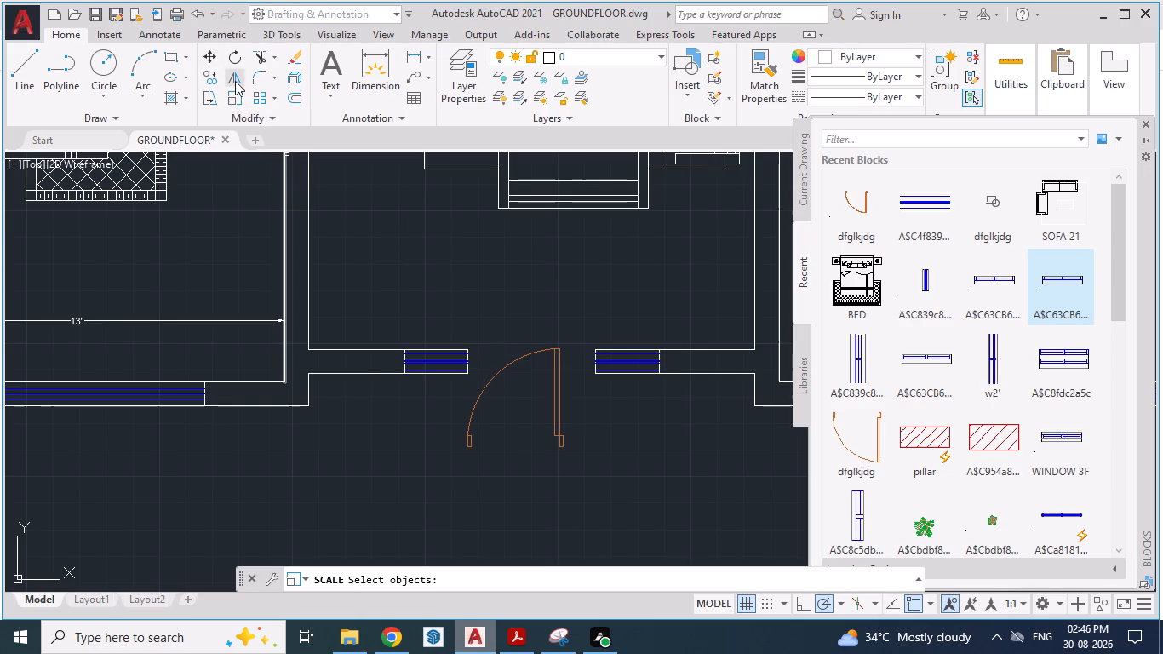
click(235, 81)
click(527, 354)
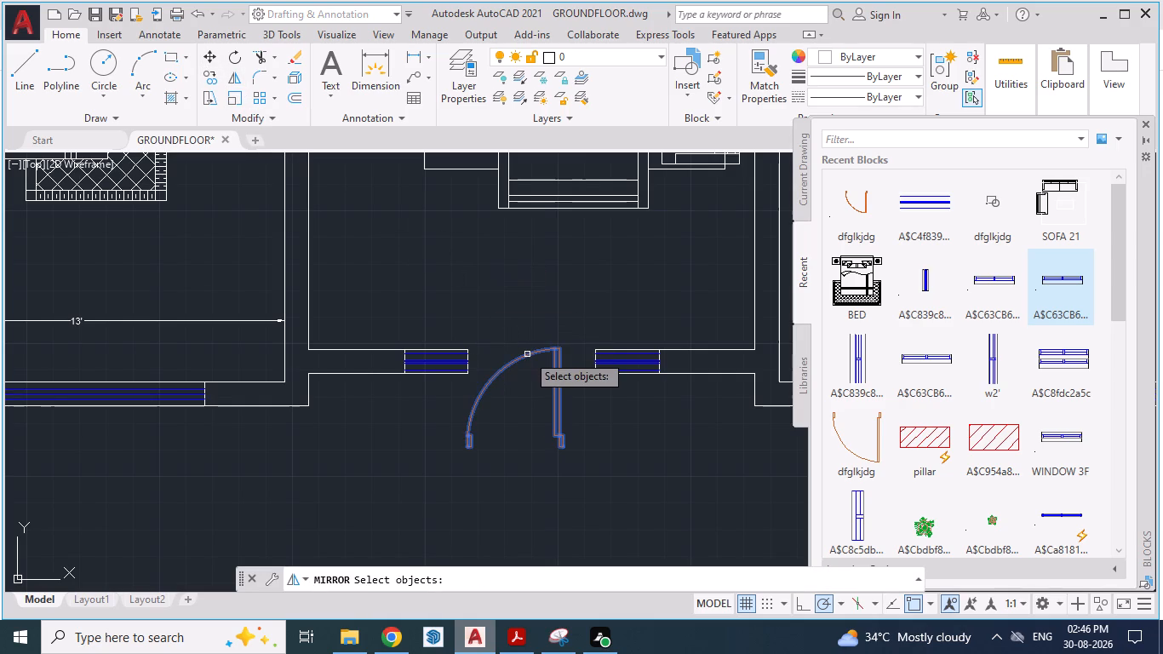
key(Return)
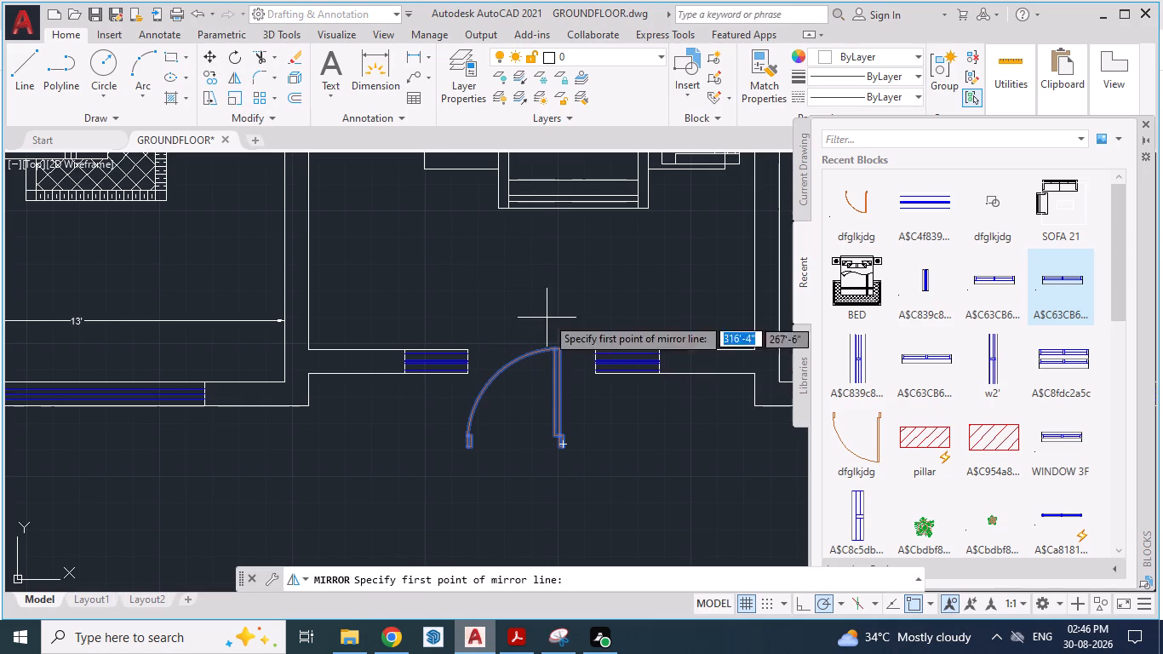
click(537, 303)
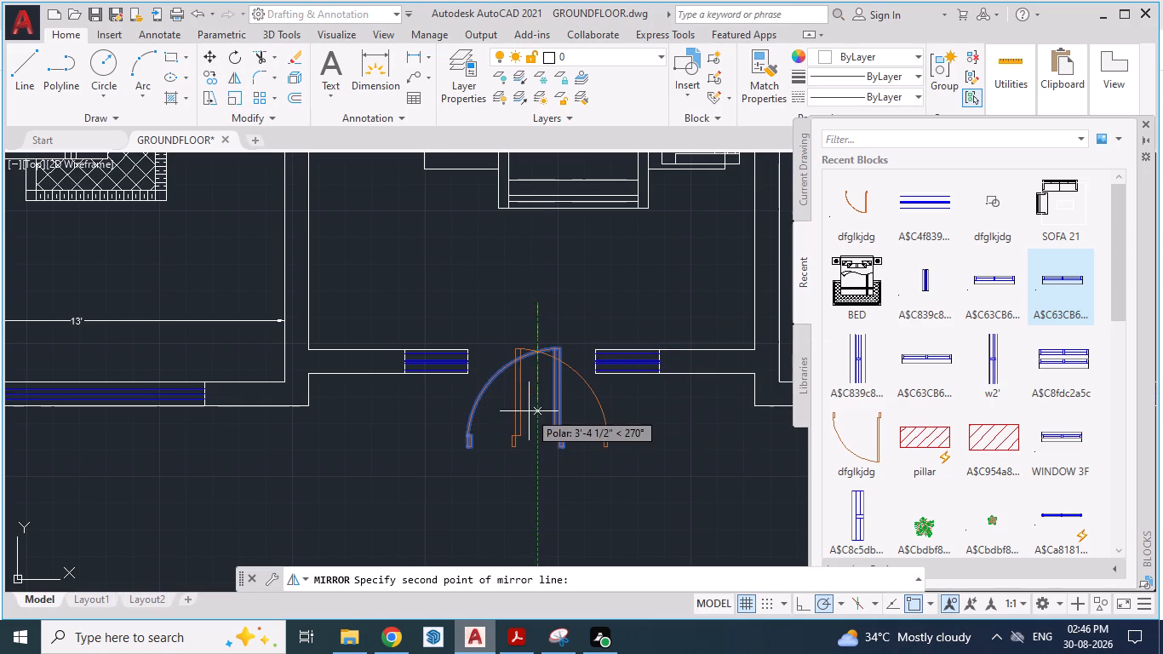
click(529, 411)
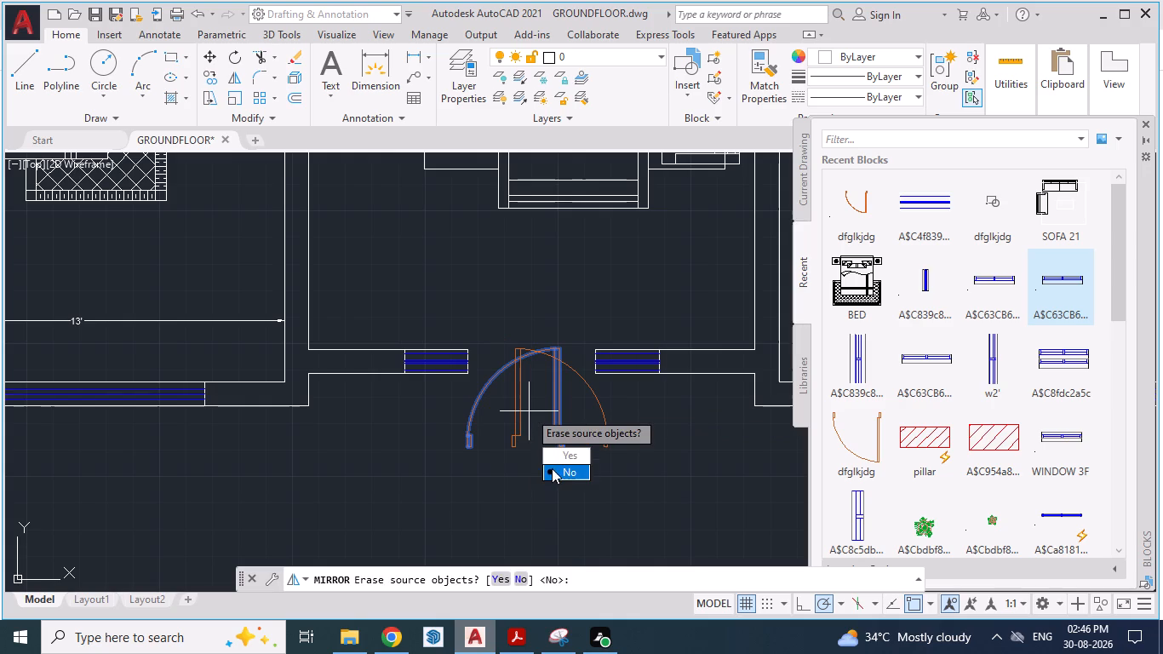
drag(552, 469, 530, 412)
key(alt+Tab)
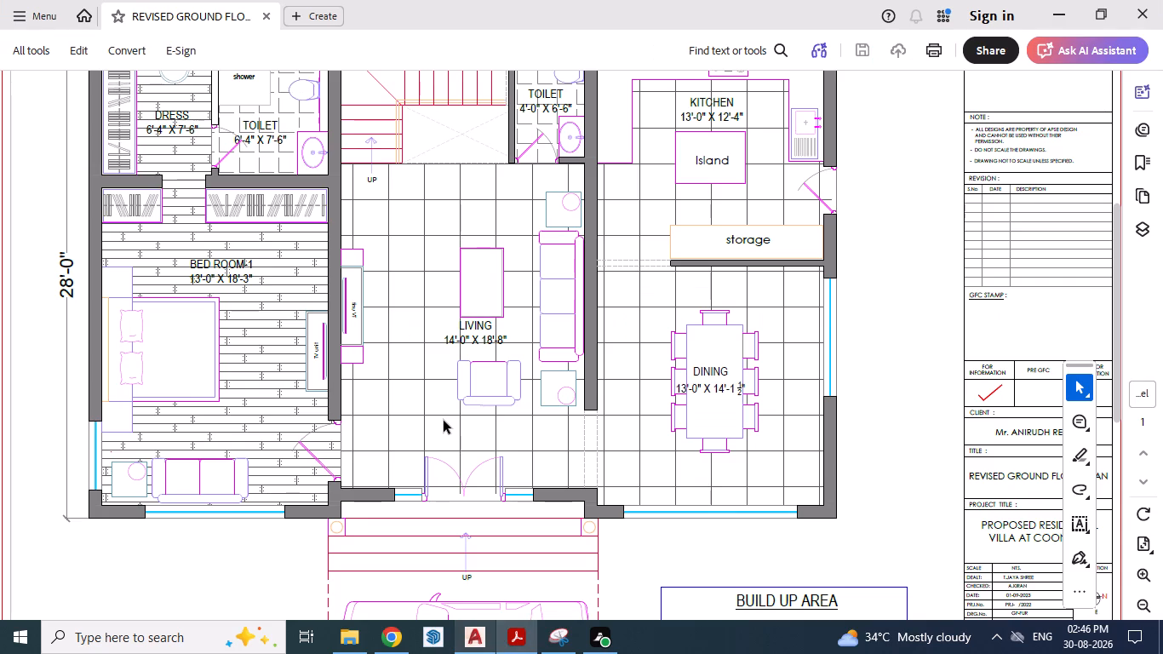
key(alt+Tab)
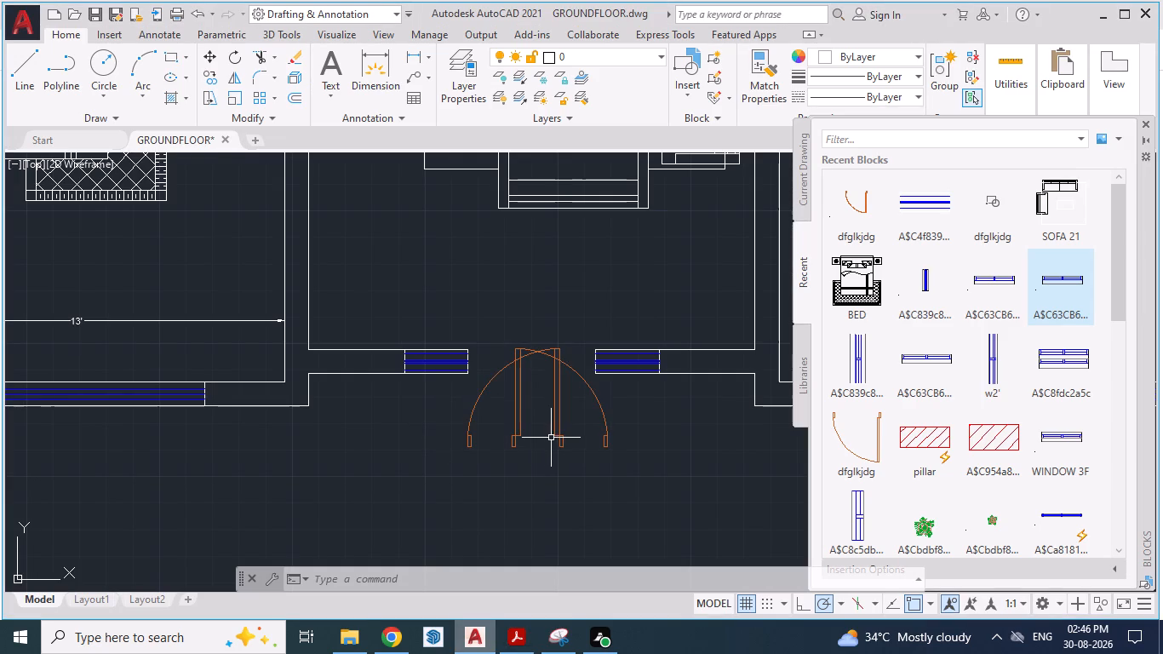
Move the original door block up into the wall opening, with its left frame at the left side window's lower corner.
click(558, 438)
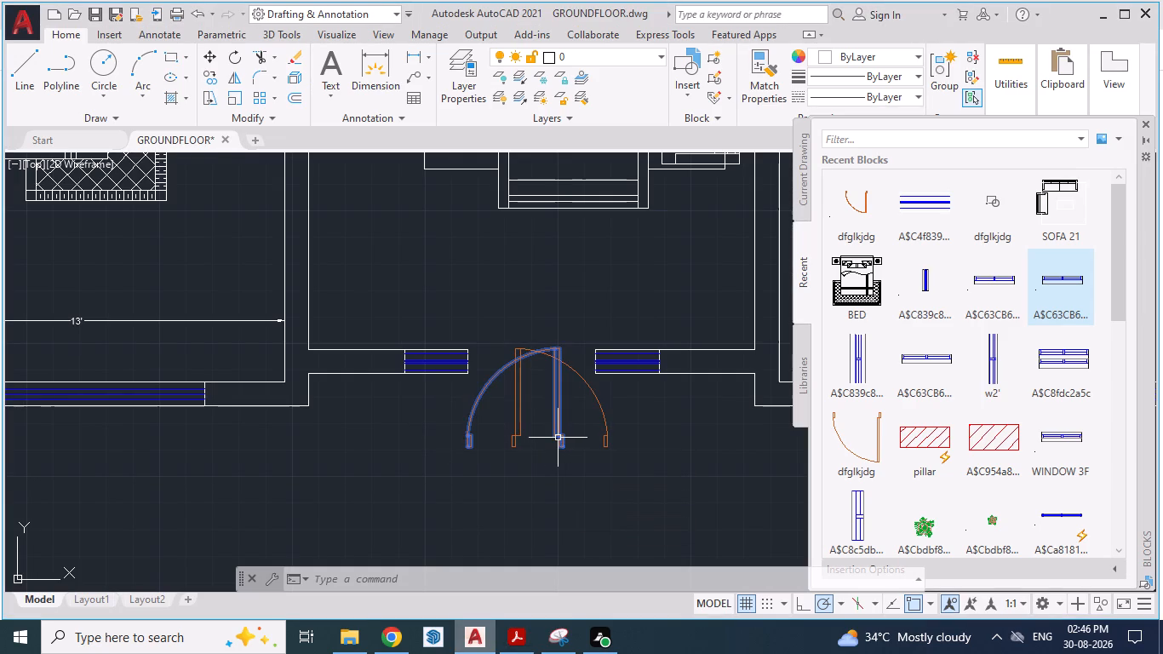
key(m)
key(Return)
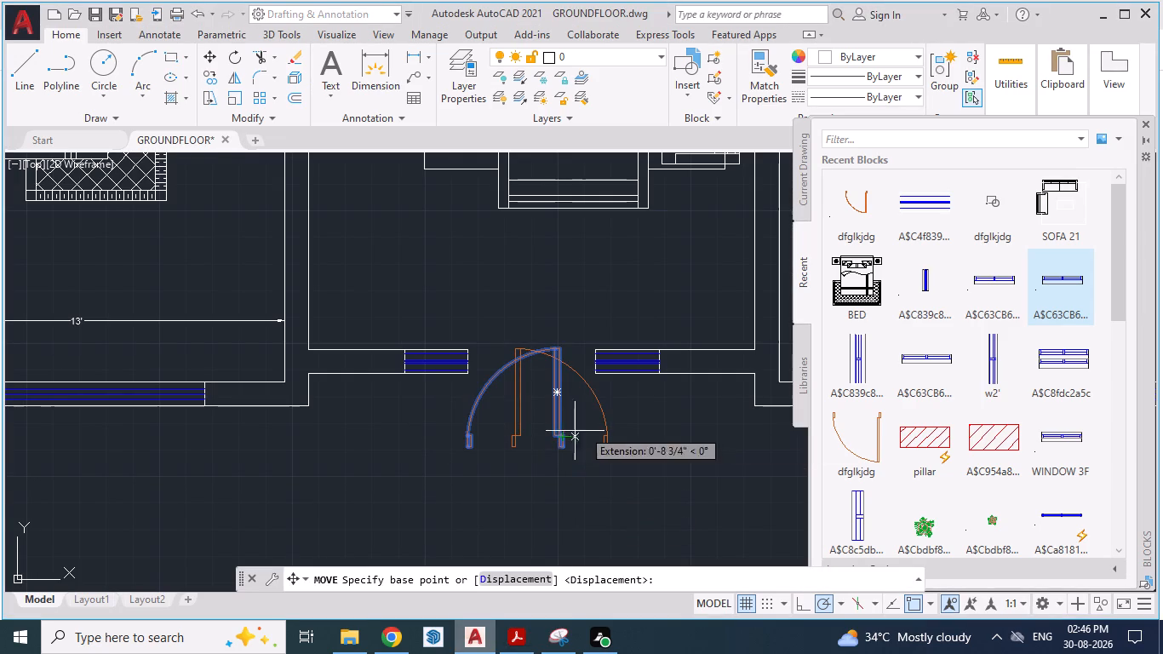
scroll(548, 399, up, 2)
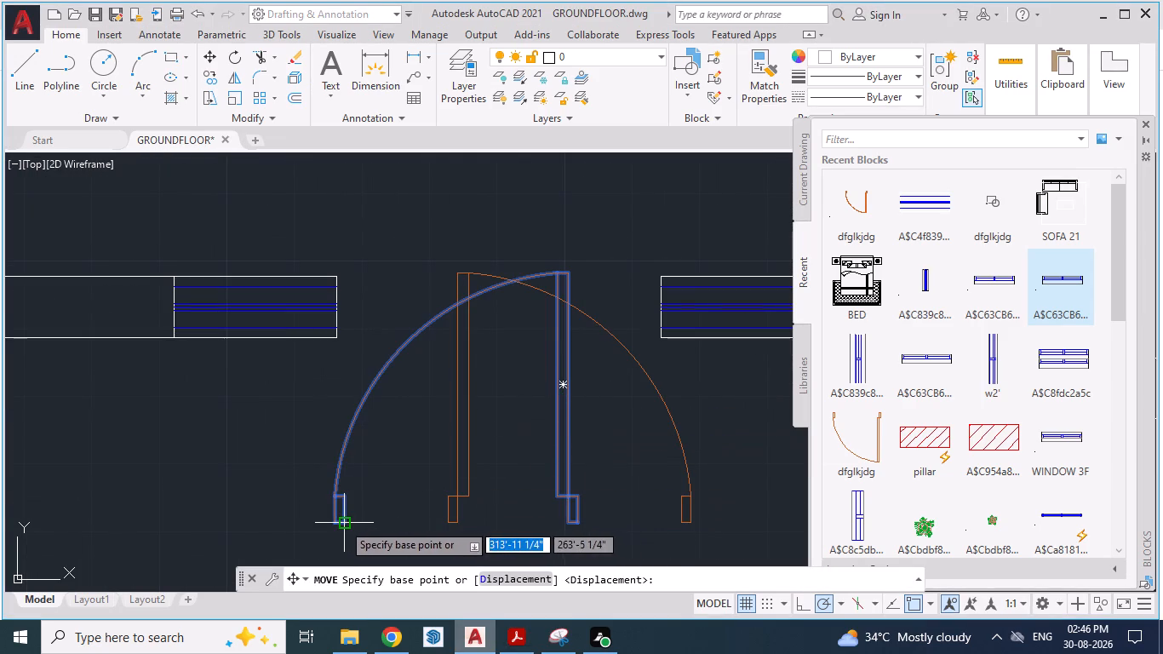
drag(337, 525, 343, 338)
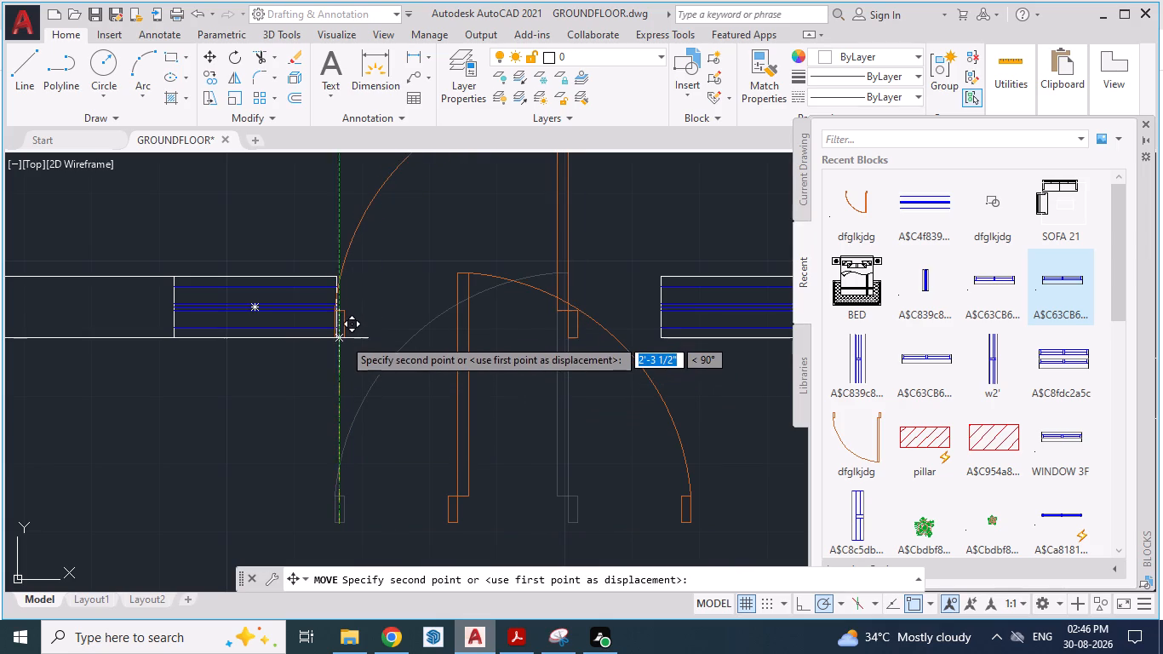
drag(343, 338, 344, 340)
click(344, 340)
scroll(295, 321, up, 2)
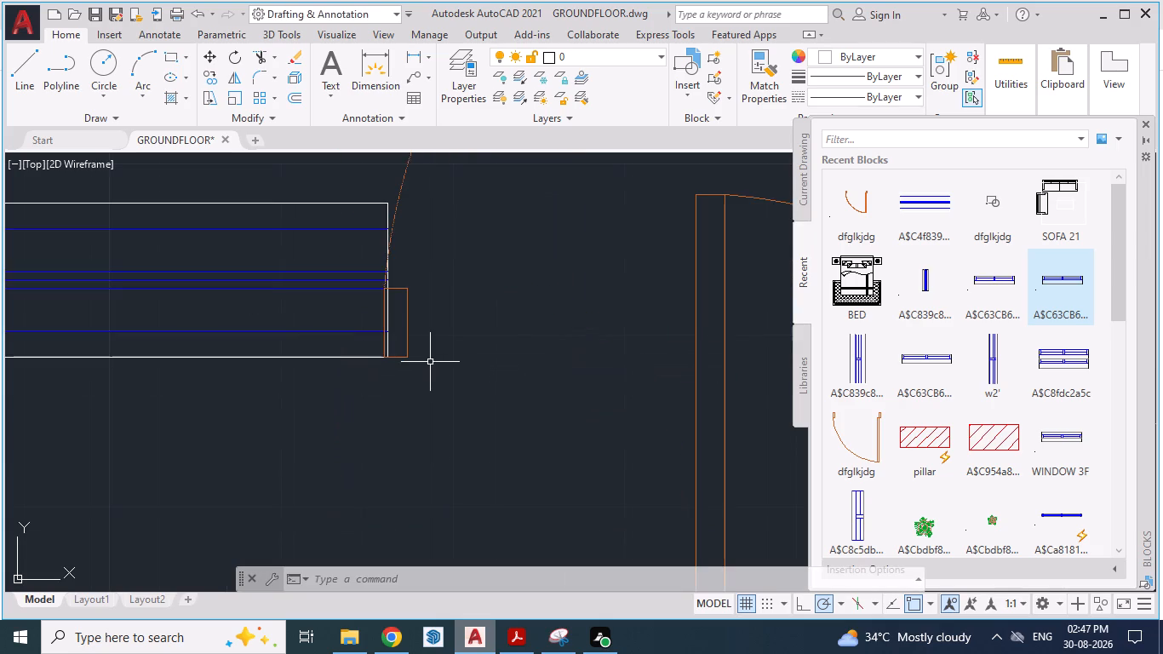
Move the same door block so its left frame's lower-left corner snaps exactly onto the left side window's lower-right corner.
click(408, 355)
key(m)
key(Return)
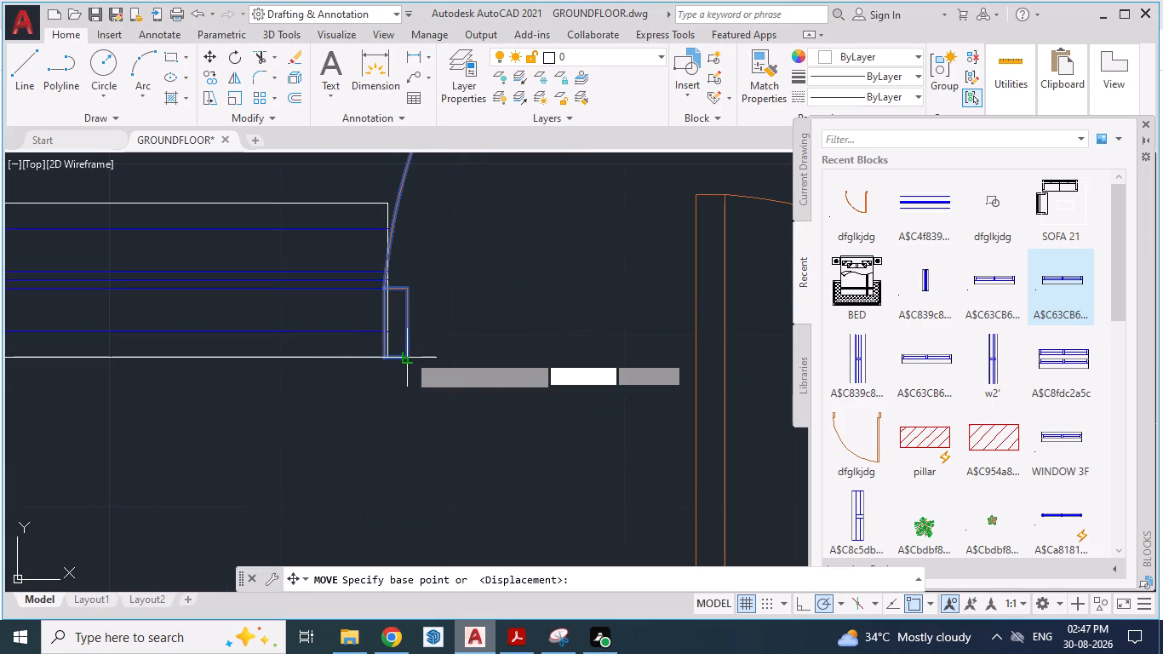
scroll(385, 364, up, 2)
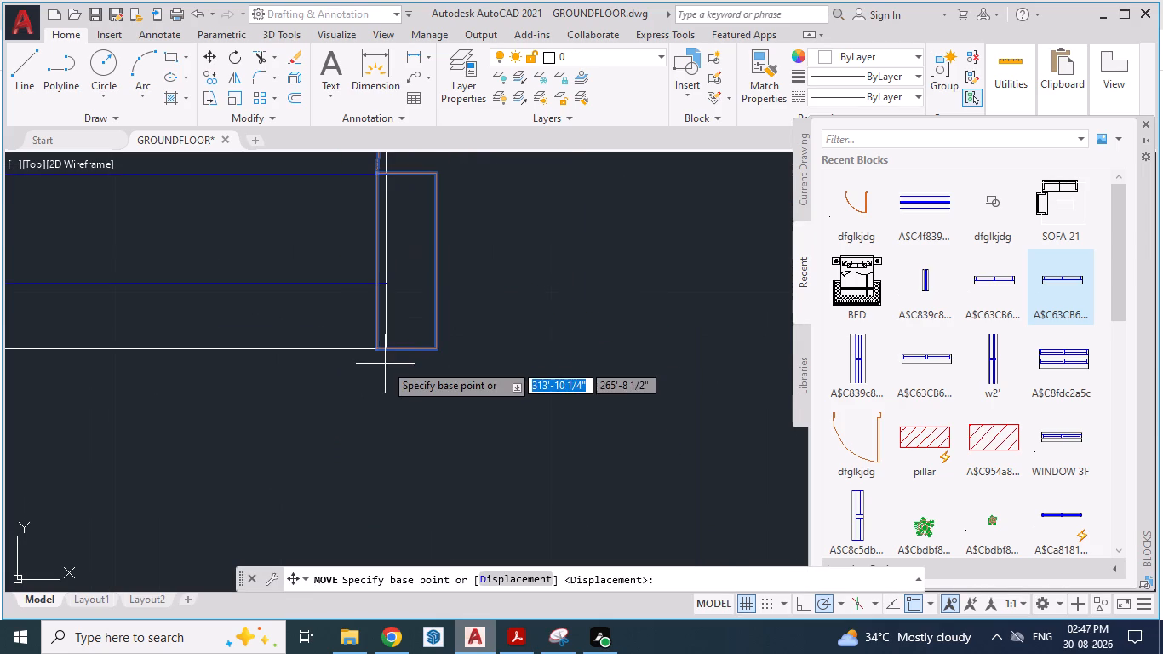
drag(375, 347, 390, 342)
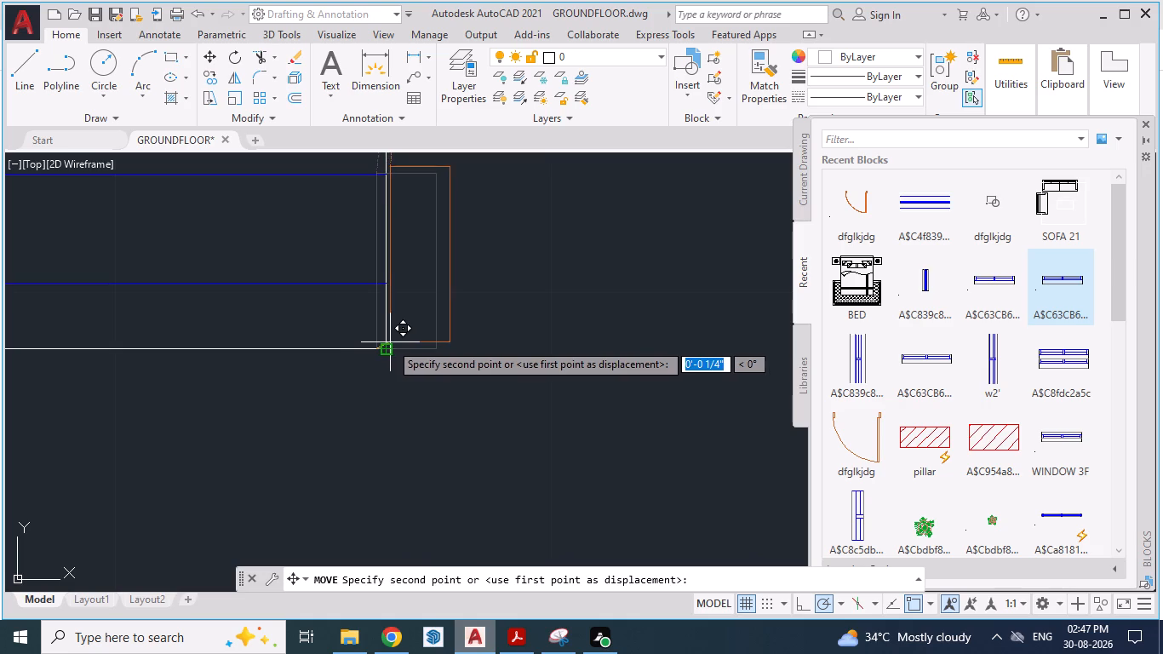
drag(390, 342, 387, 348)
click(387, 348)
scroll(238, 416, down, 3)
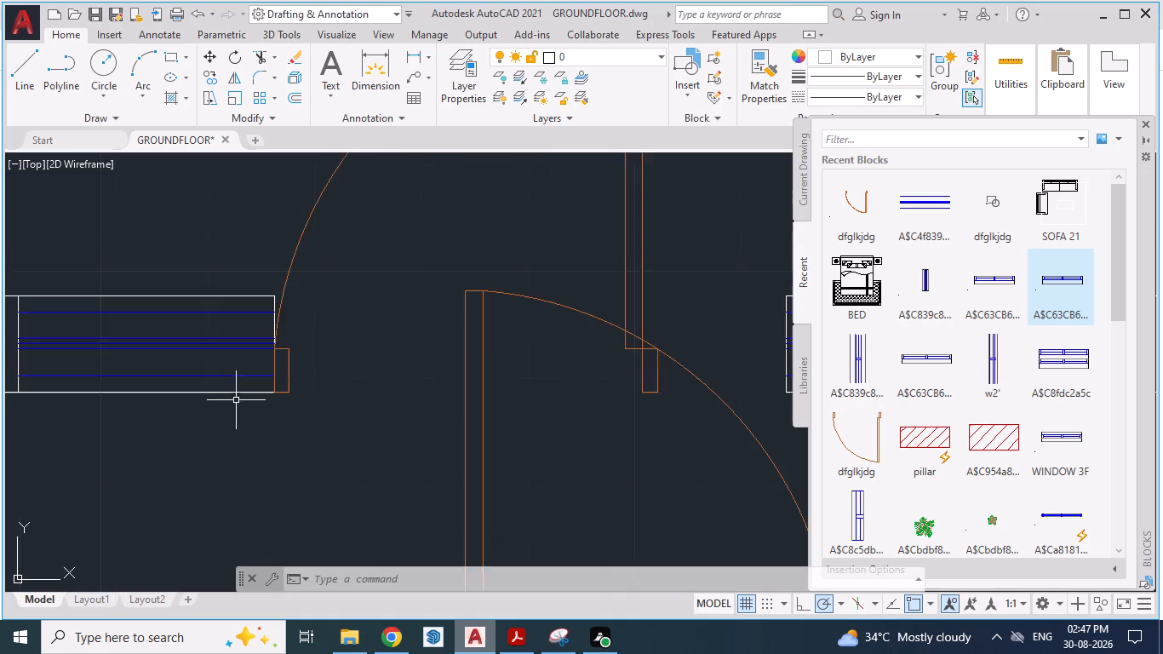
scroll(236, 400, down, 1)
Move the mirrored door block so its right frame's lower-right corner meets the right side window's lower-left corner.
click(380, 415)
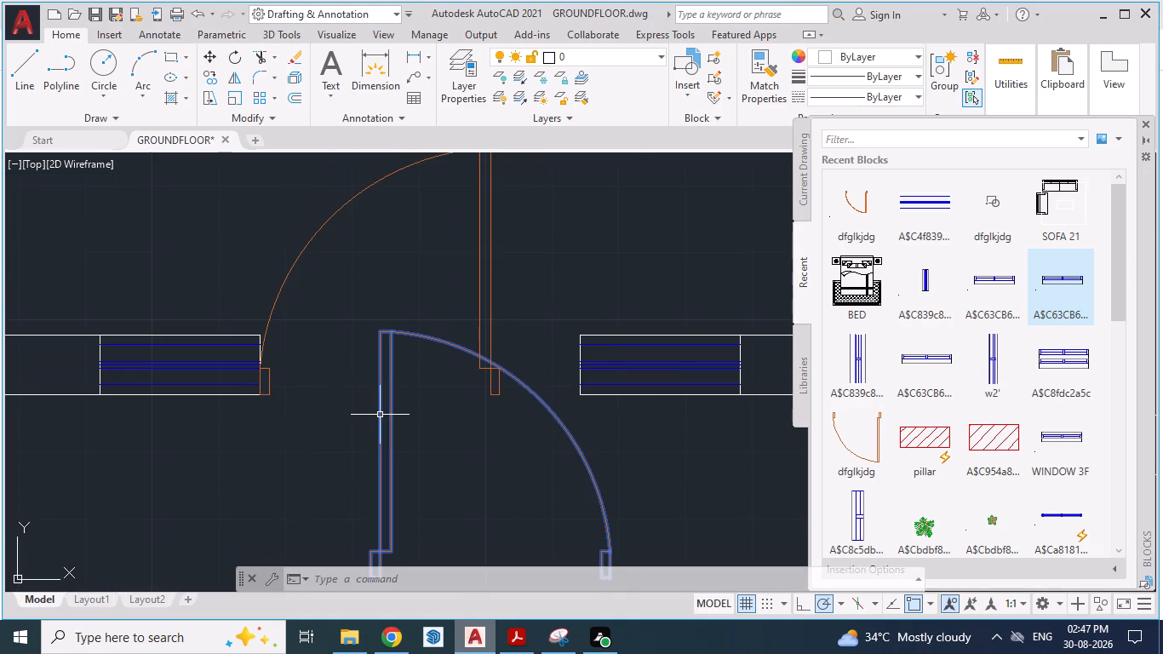
key(m)
key(Return)
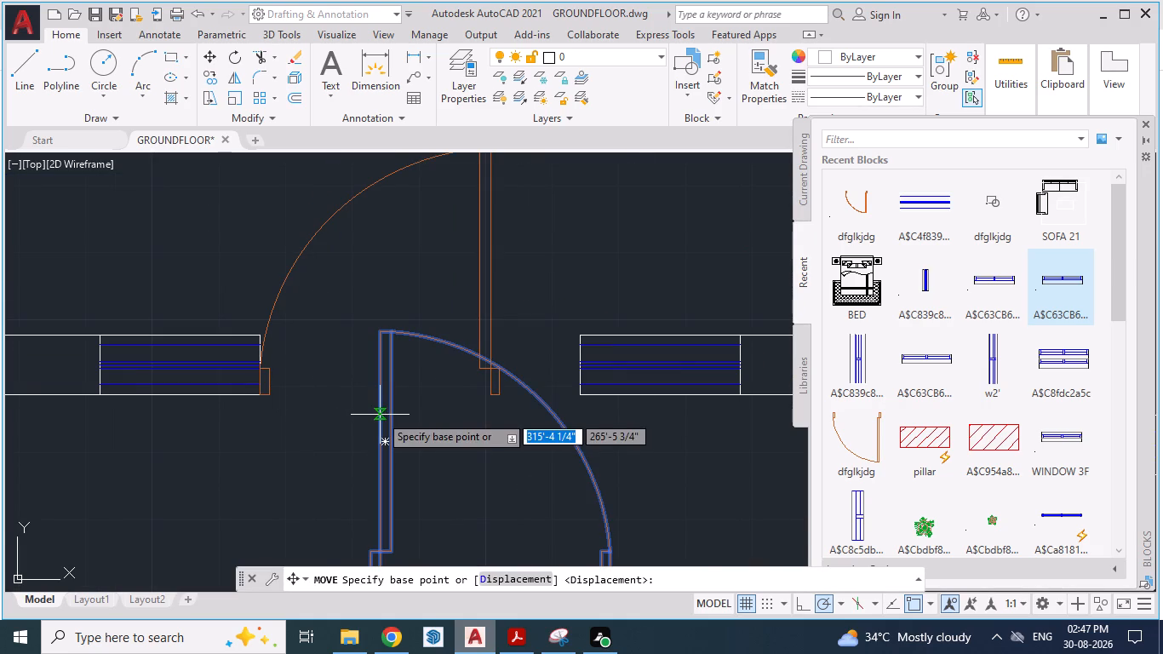
scroll(466, 369, up, 1)
scroll(466, 322, down, 2)
scroll(571, 472, up, 2)
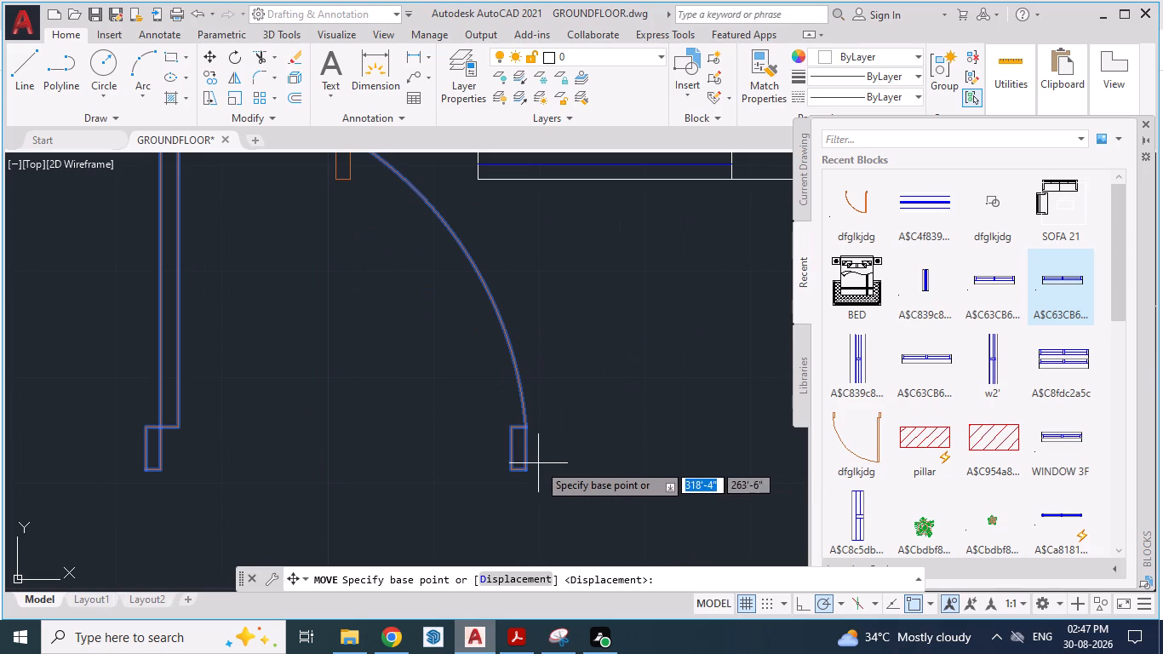
drag(527, 472, 481, 274)
scroll(488, 234, down, 3)
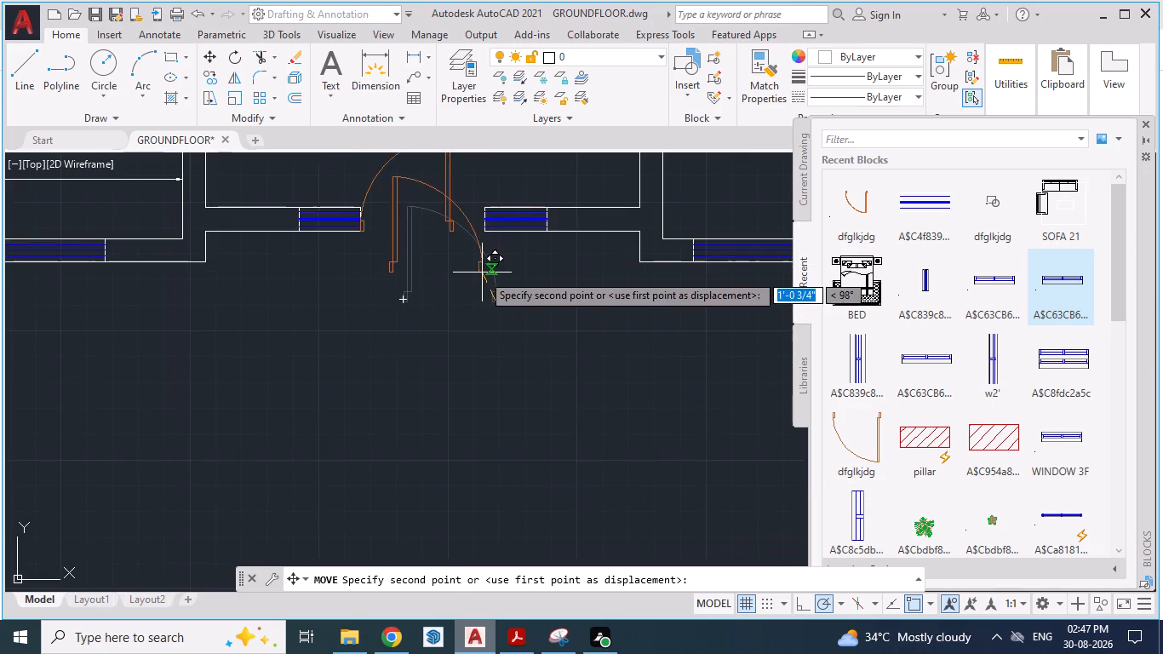
drag(481, 274, 521, 322)
scroll(481, 274, down, 1)
scroll(449, 198, up, 2)
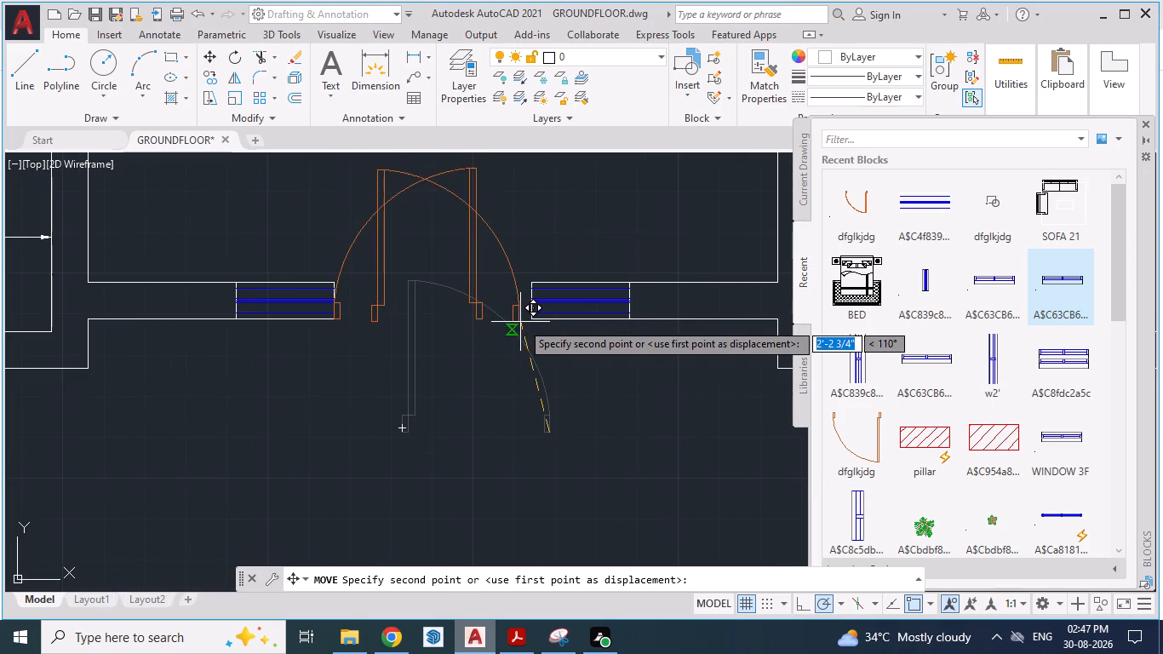
drag(521, 322, 535, 312)
scroll(524, 322, up, 2)
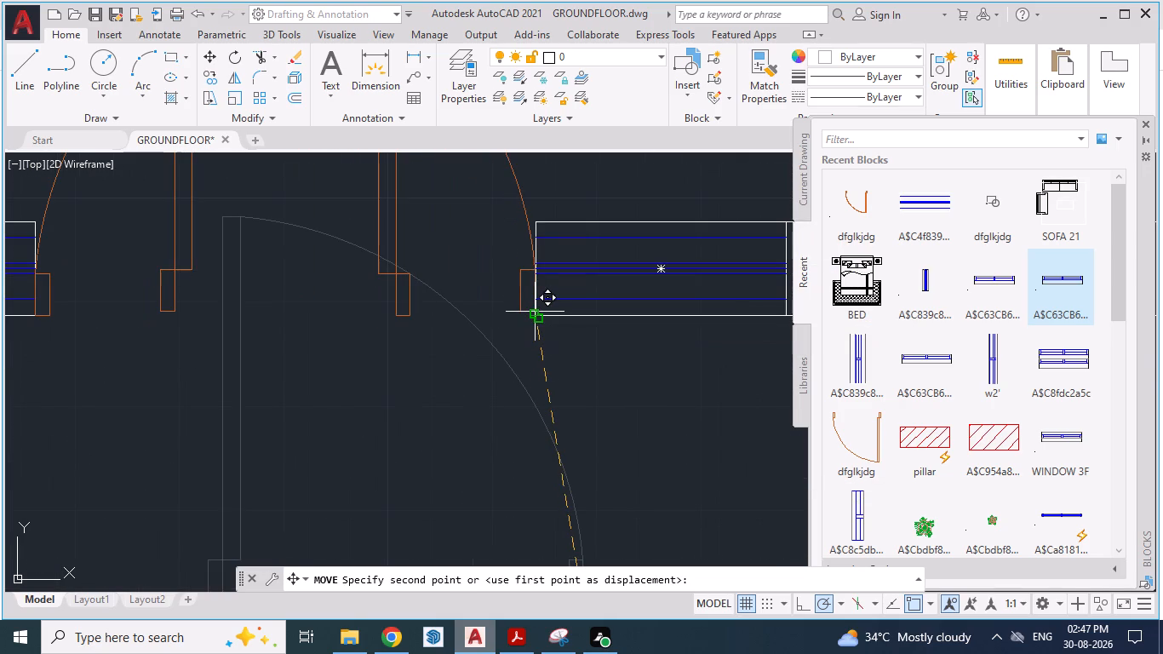
click(535, 312)
scroll(569, 421, down, 2)
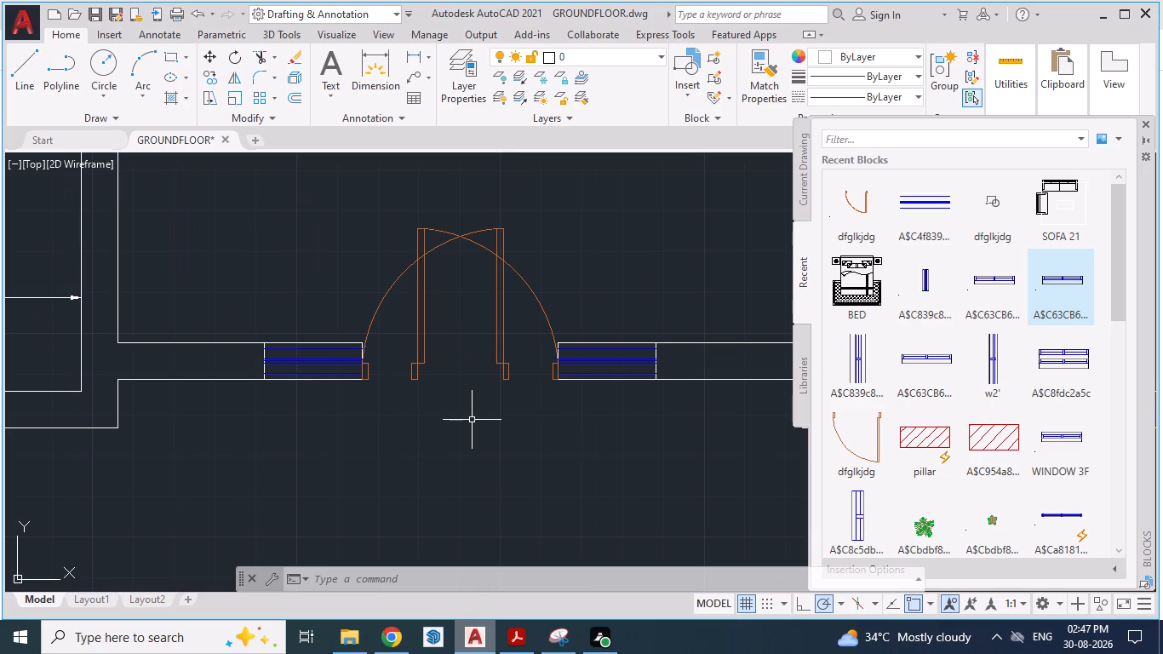
Draw a 2' horizontal line from the left door frame's bottom midpoint across the entrance opening along the outer wall line.
key(l)
key(Return)
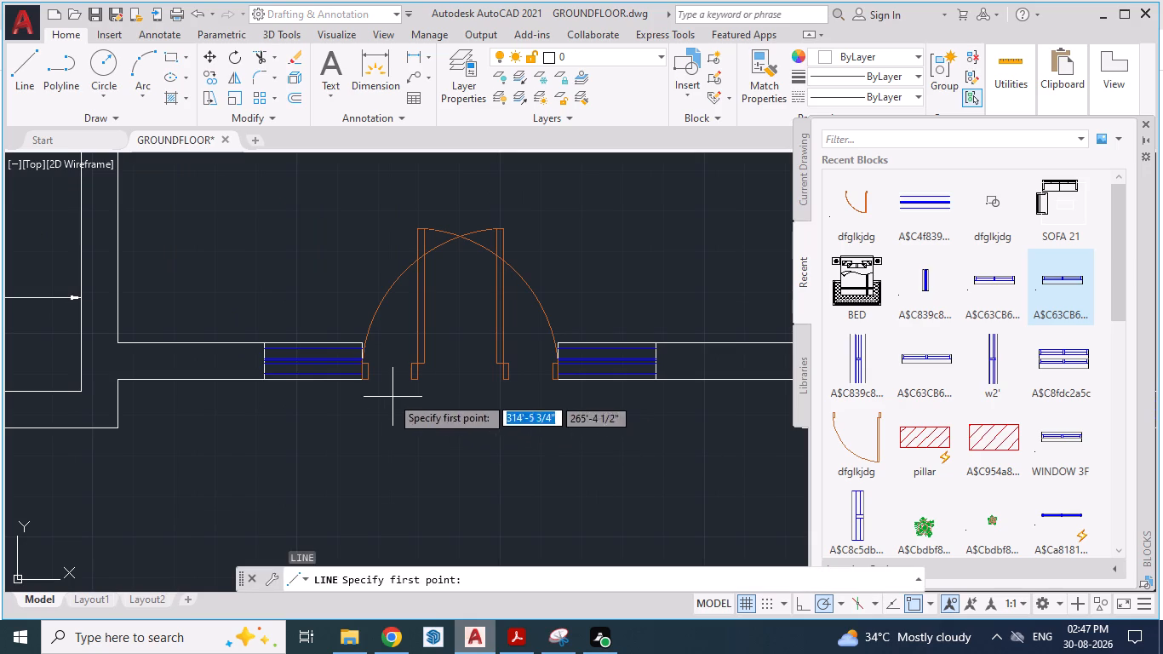
scroll(349, 406, up, 2)
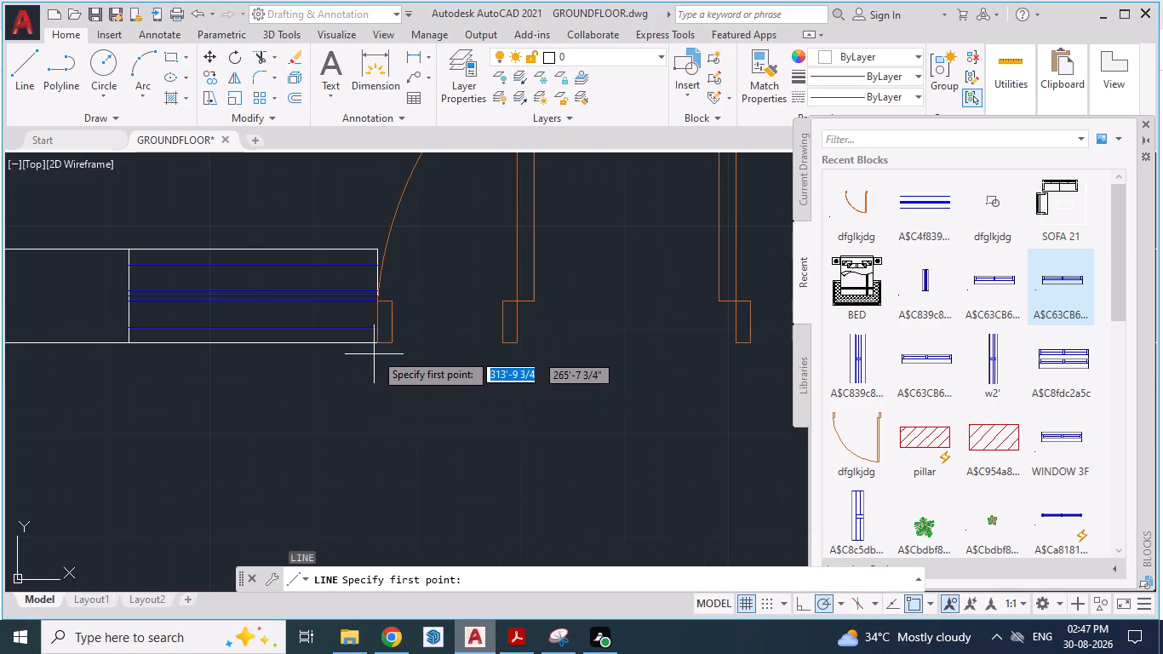
click(383, 347)
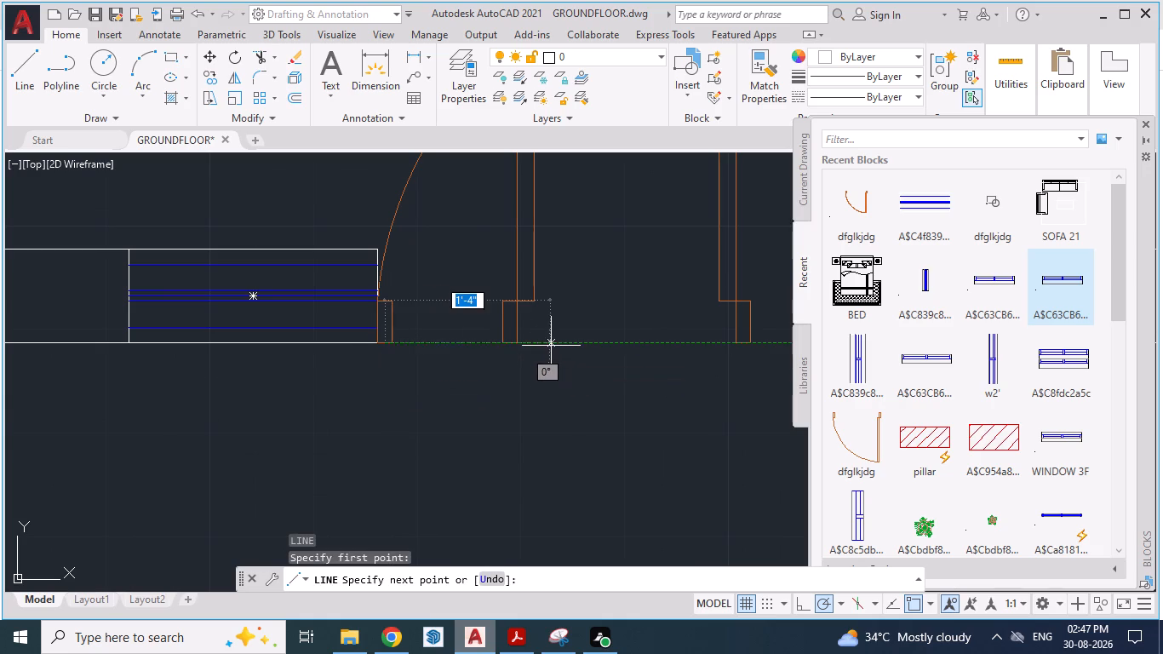
text(2')
key(Return)
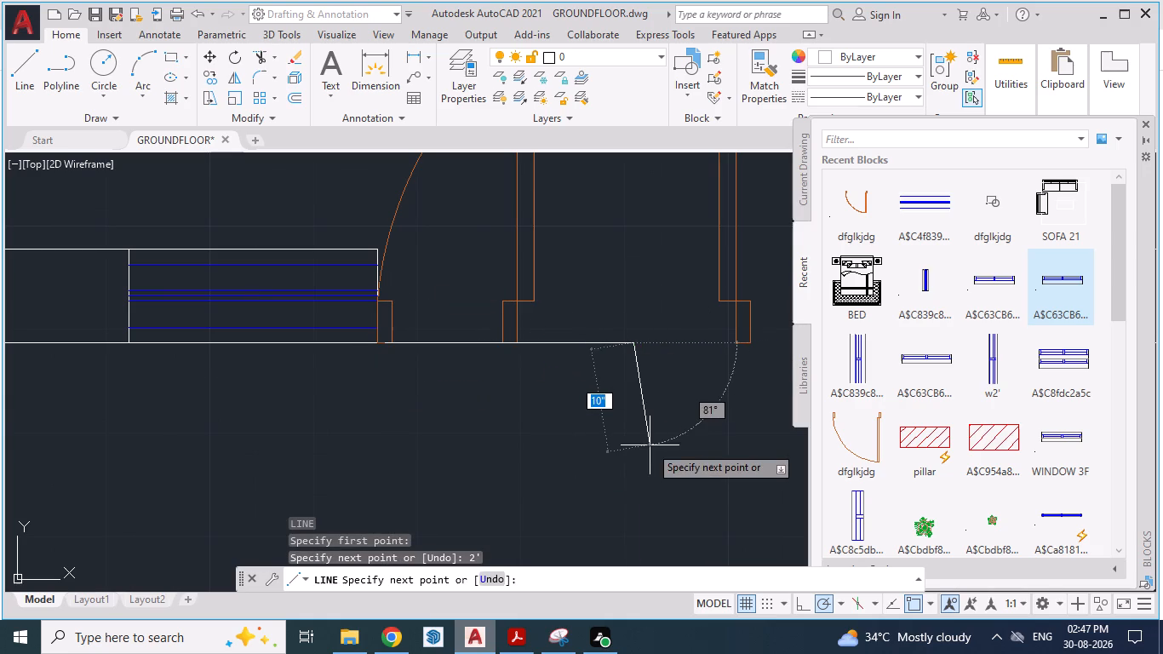
key(Escape)
scroll(535, 411, down, 2)
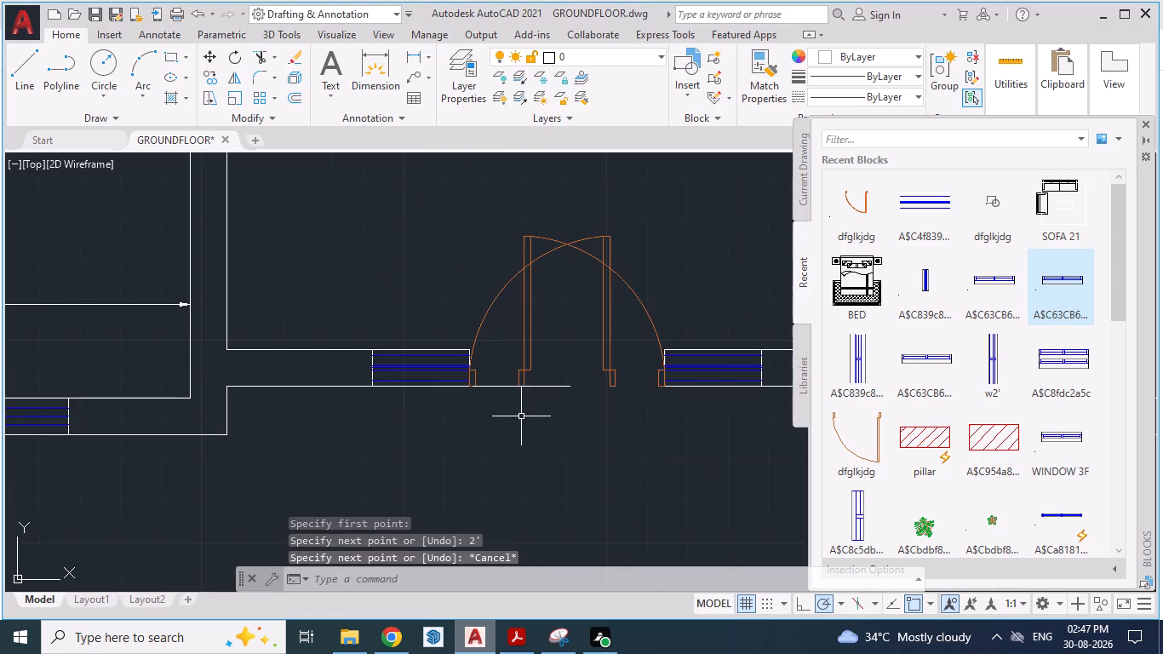
Scale the left door block by reference about its lower-left frame corner, fitting its full width to the end of the 2' line.
scroll(639, 429, up, 1)
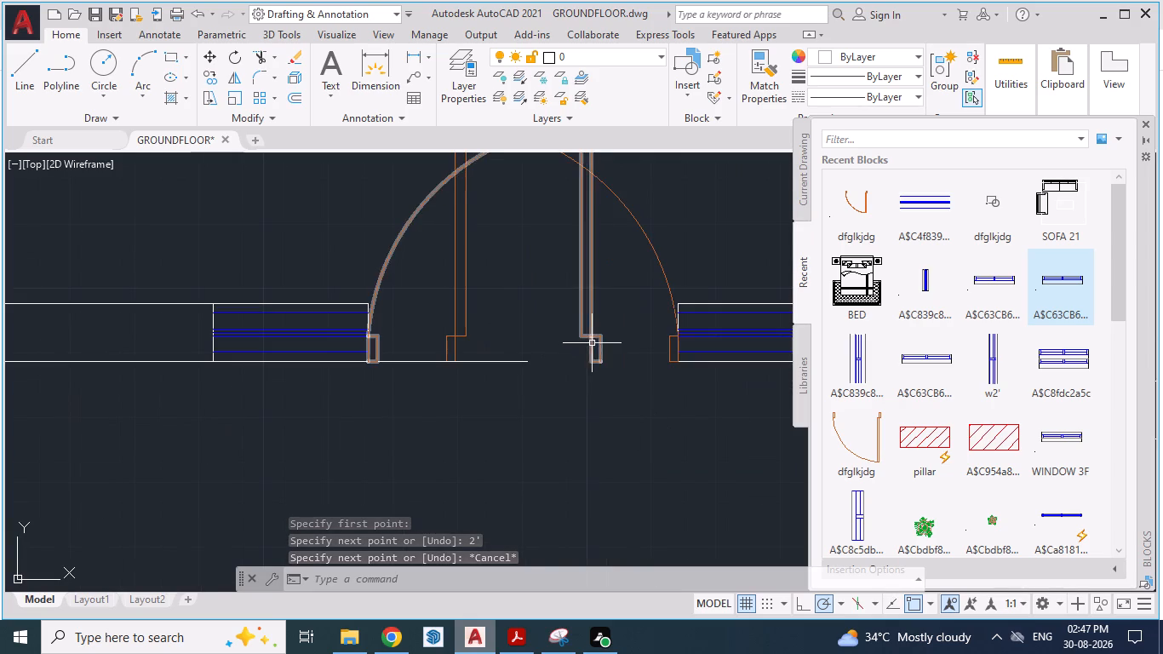
click(593, 345)
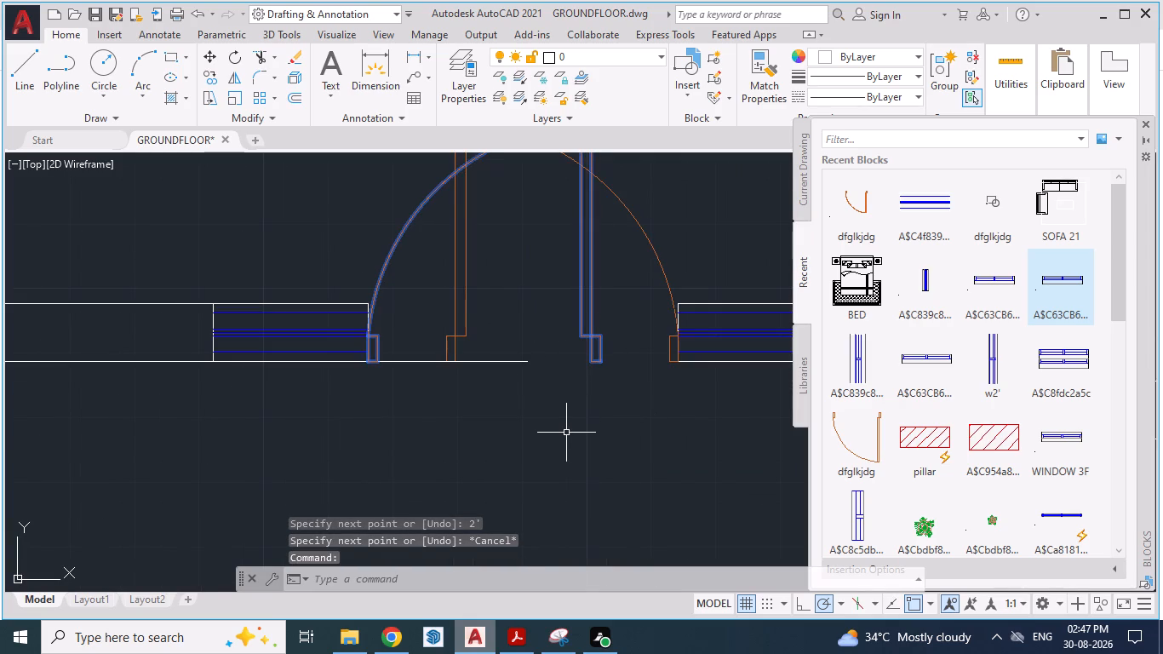
text(SCA)
key(Return)
scroll(398, 374, up, 1)
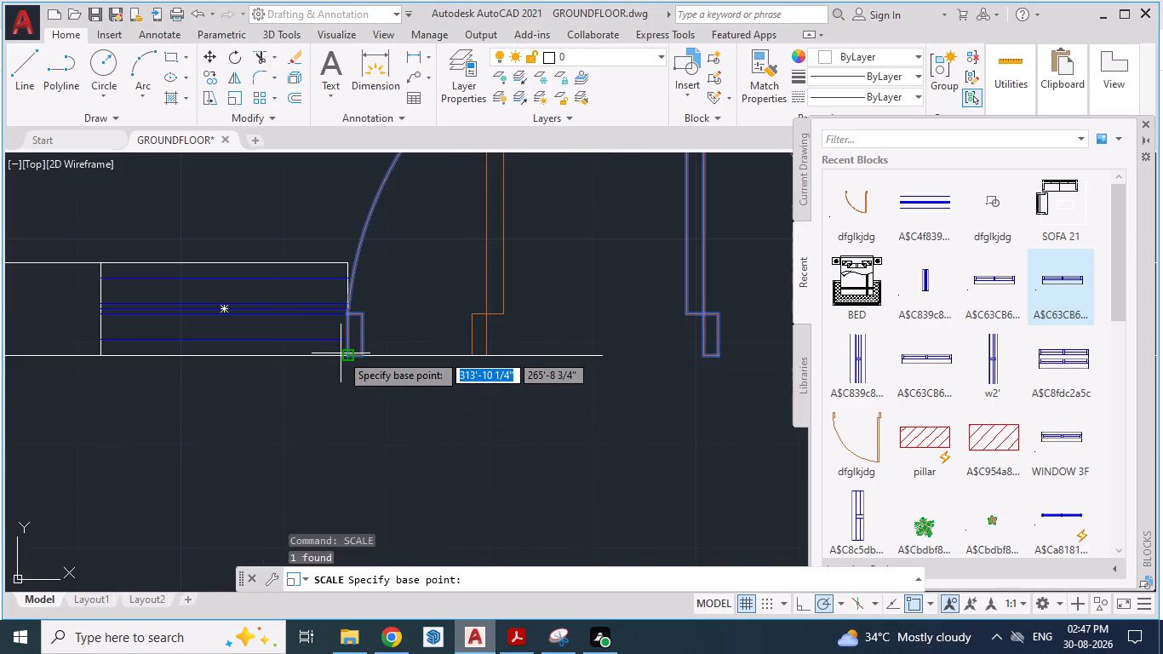
click(342, 354)
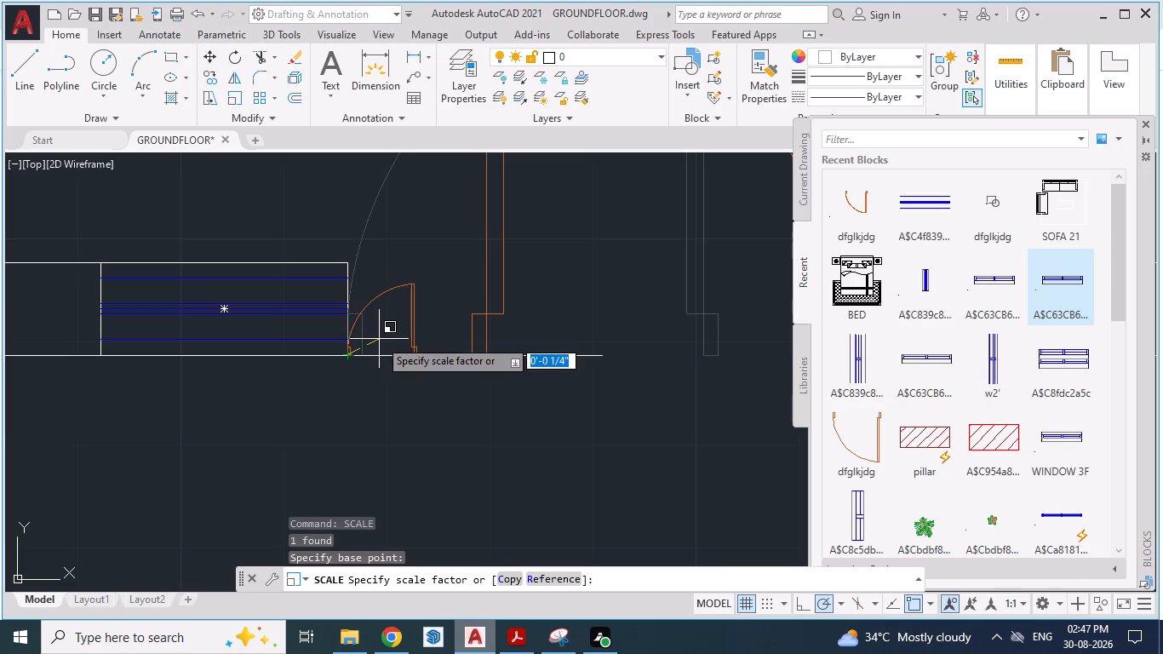
text(REF)
key(Return)
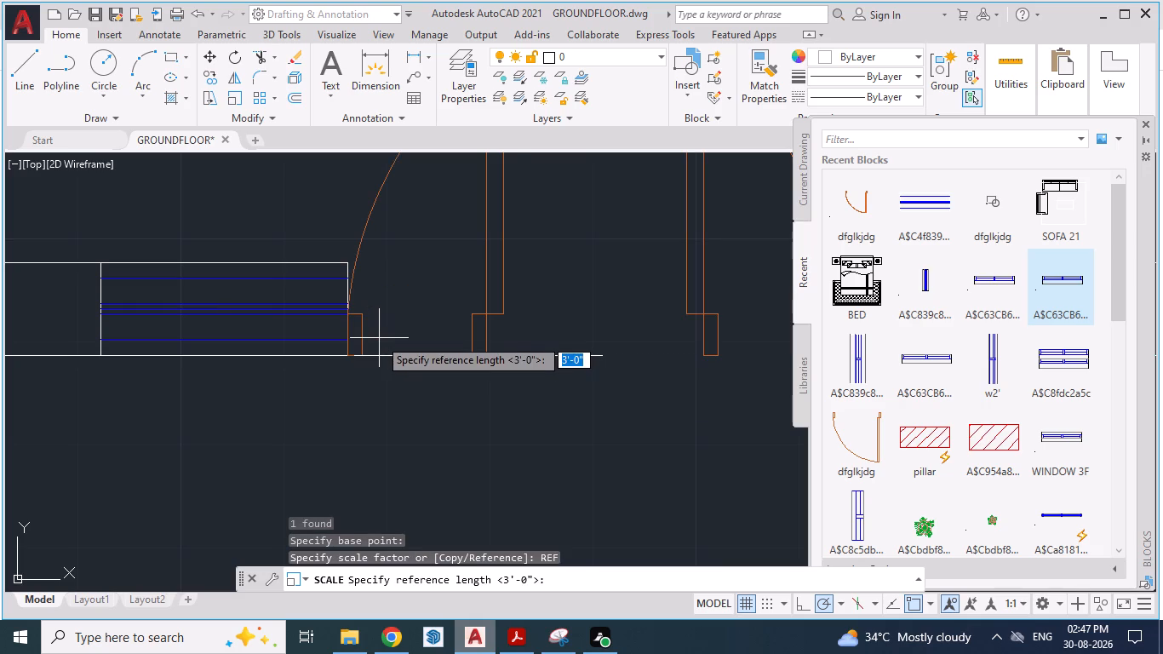
scroll(345, 351, up, 2)
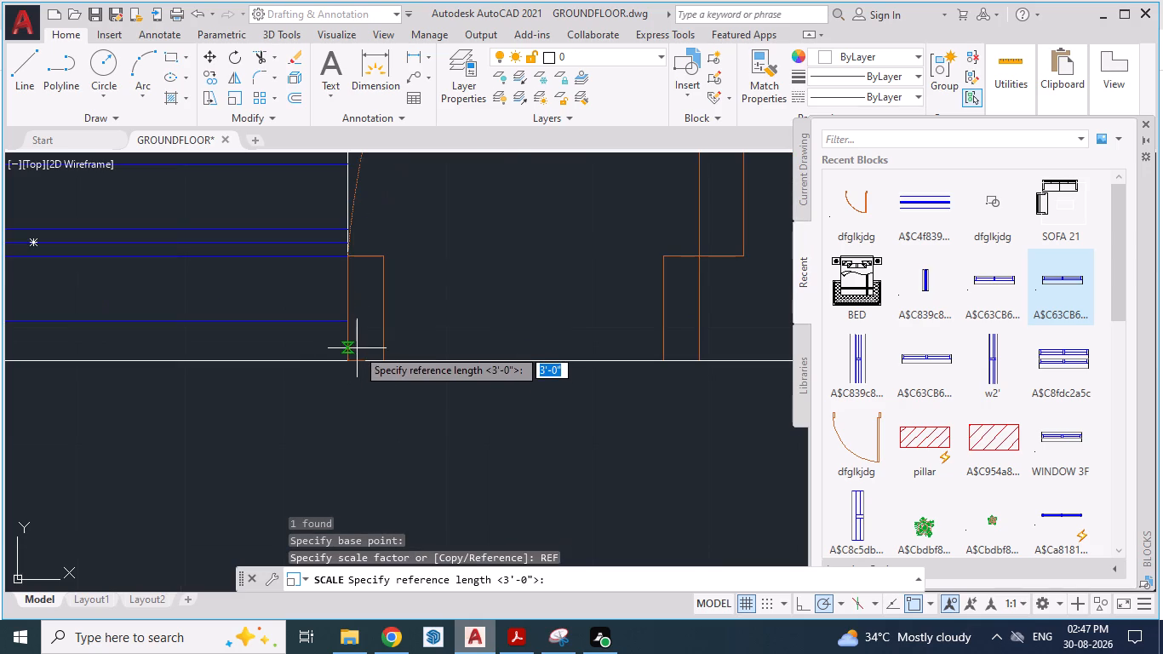
click(347, 356)
scroll(341, 336, down, 1)
scroll(415, 340, down, 2)
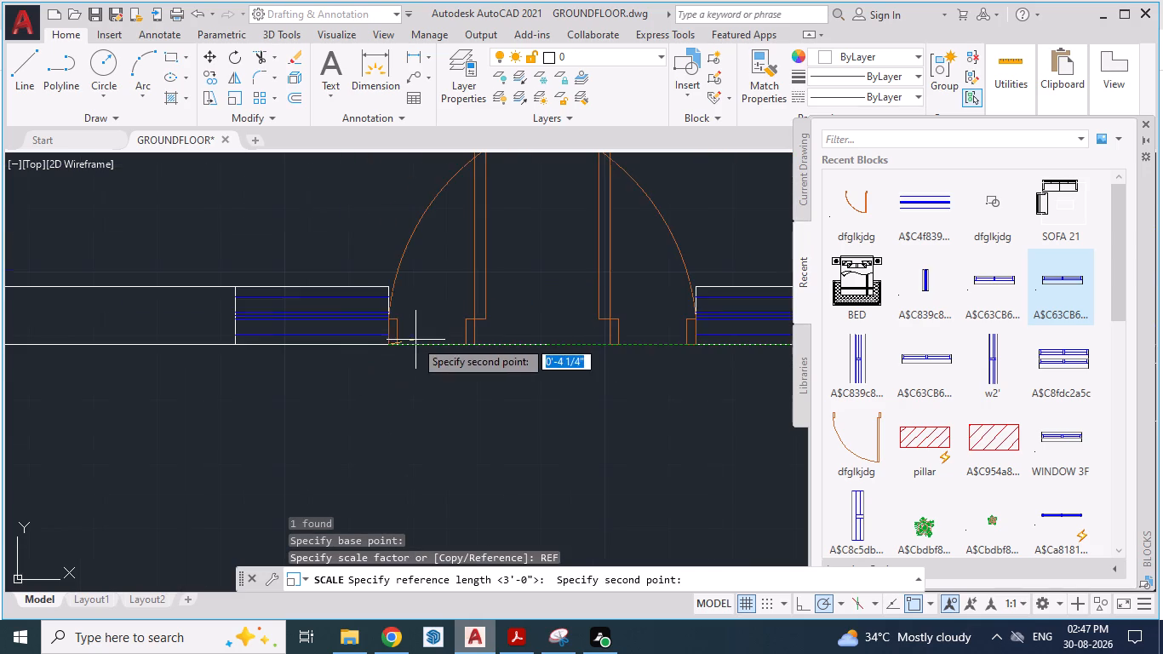
scroll(598, 359, up, 2)
click(645, 321)
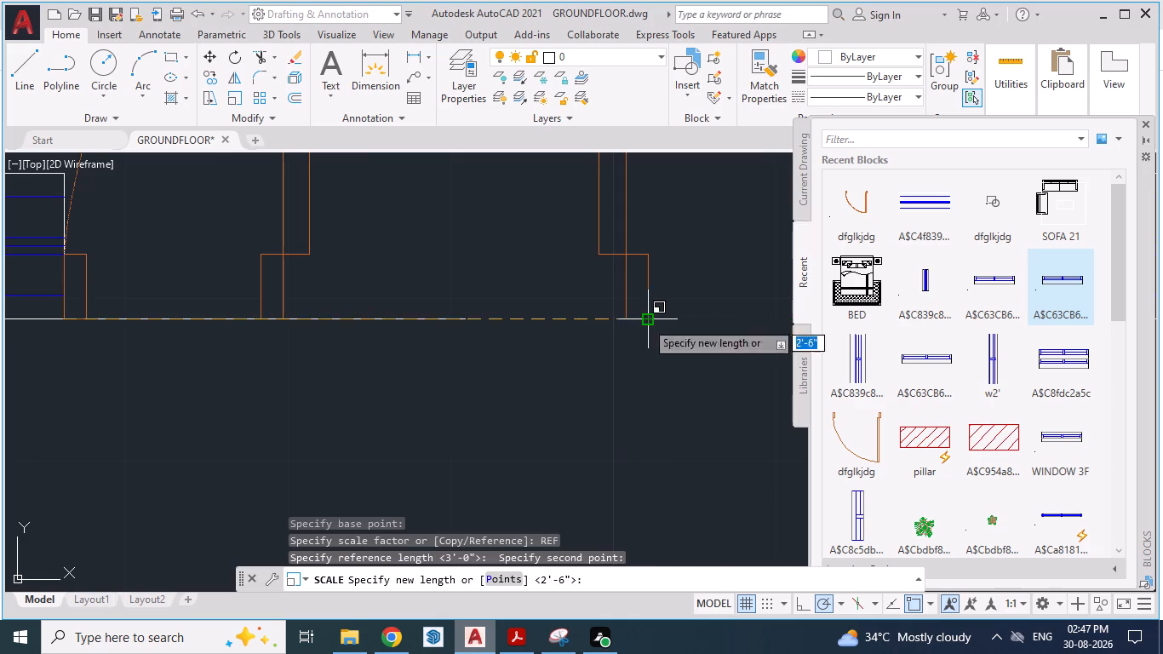
click(464, 321)
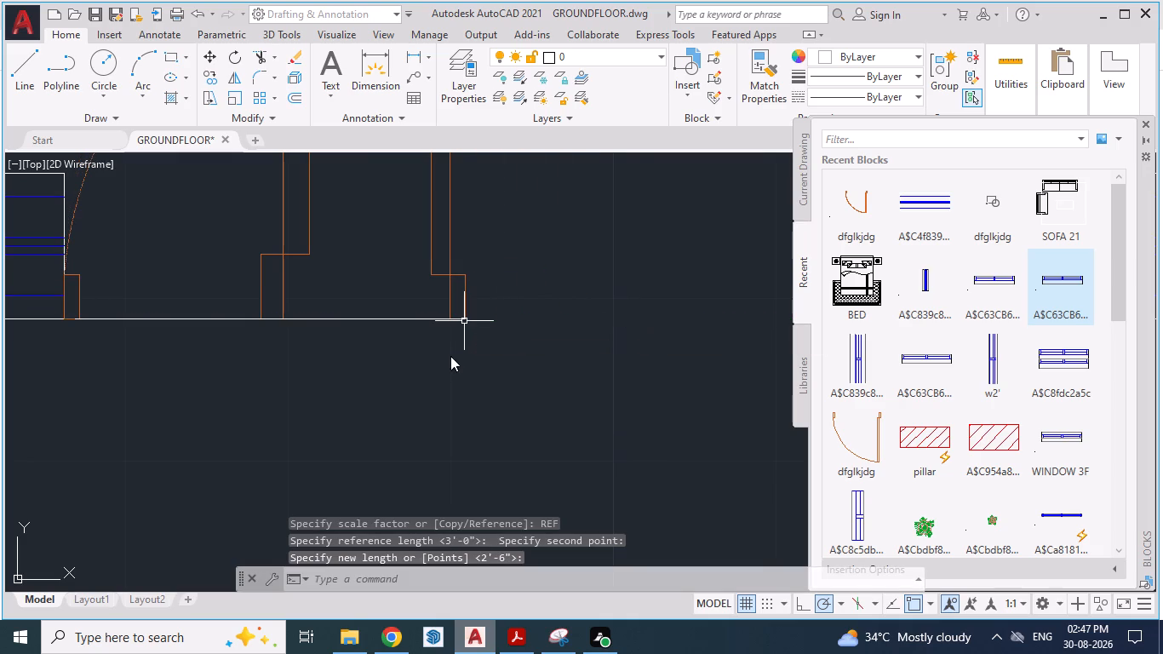
key(Escape)
Scale the mirrored door block by reference about its lower-right frame corner, bringing its left frame's outer corner to the left door's lower-right corner.
scroll(455, 401, down, 2)
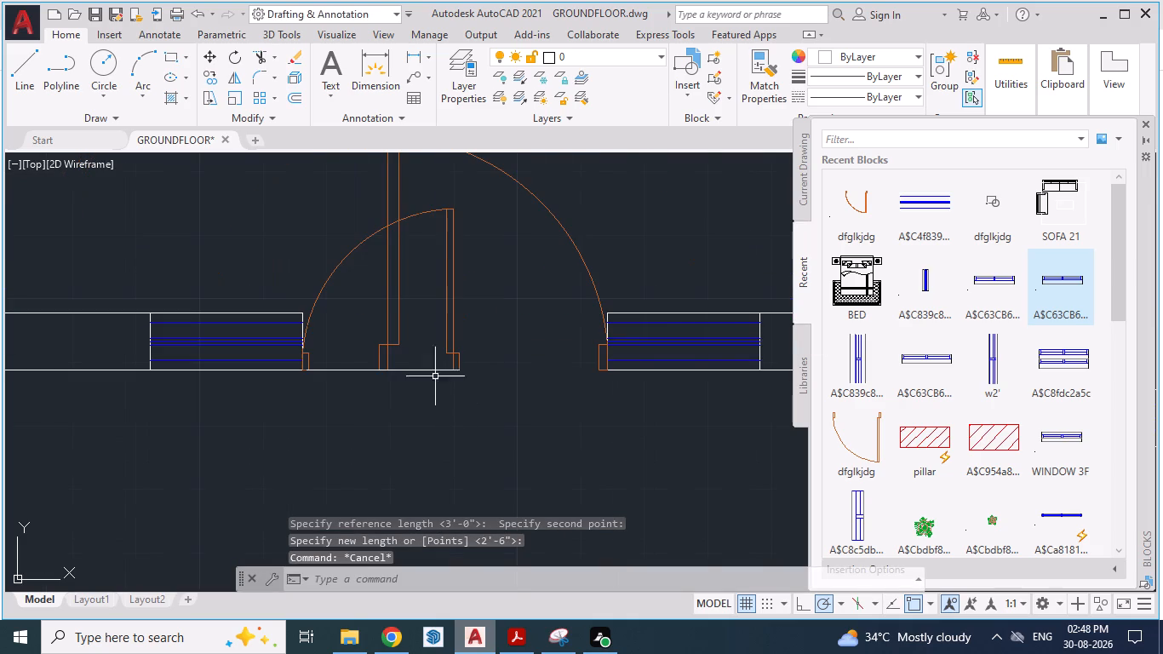
click(388, 345)
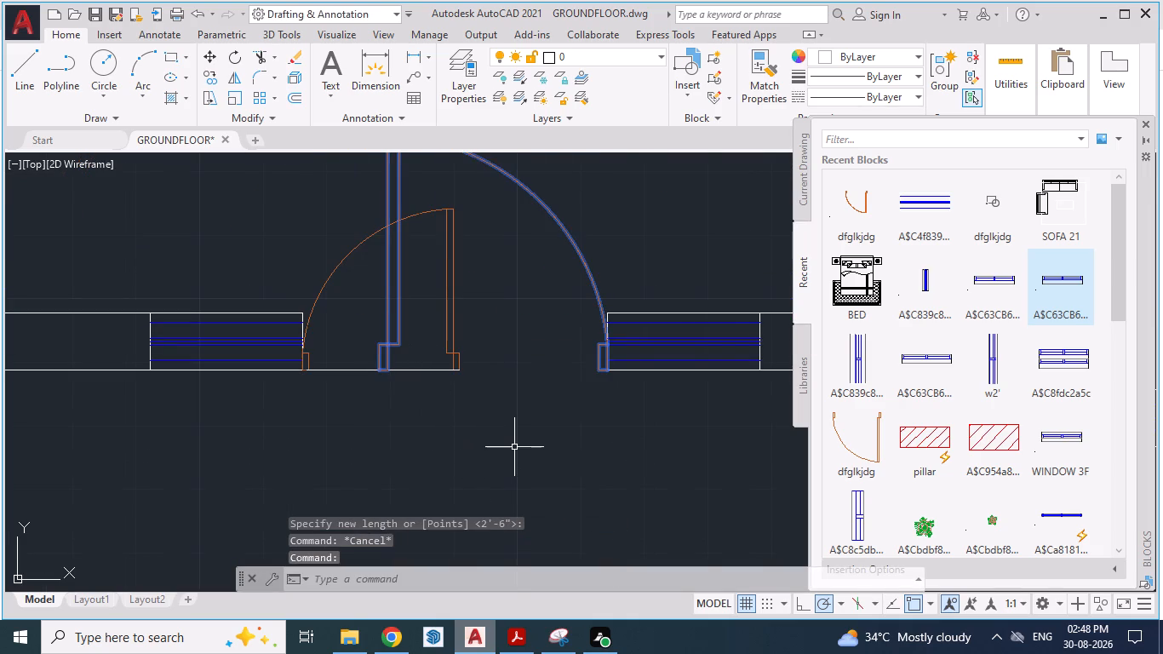
key(alt+Tab)
key(alt+Tab)
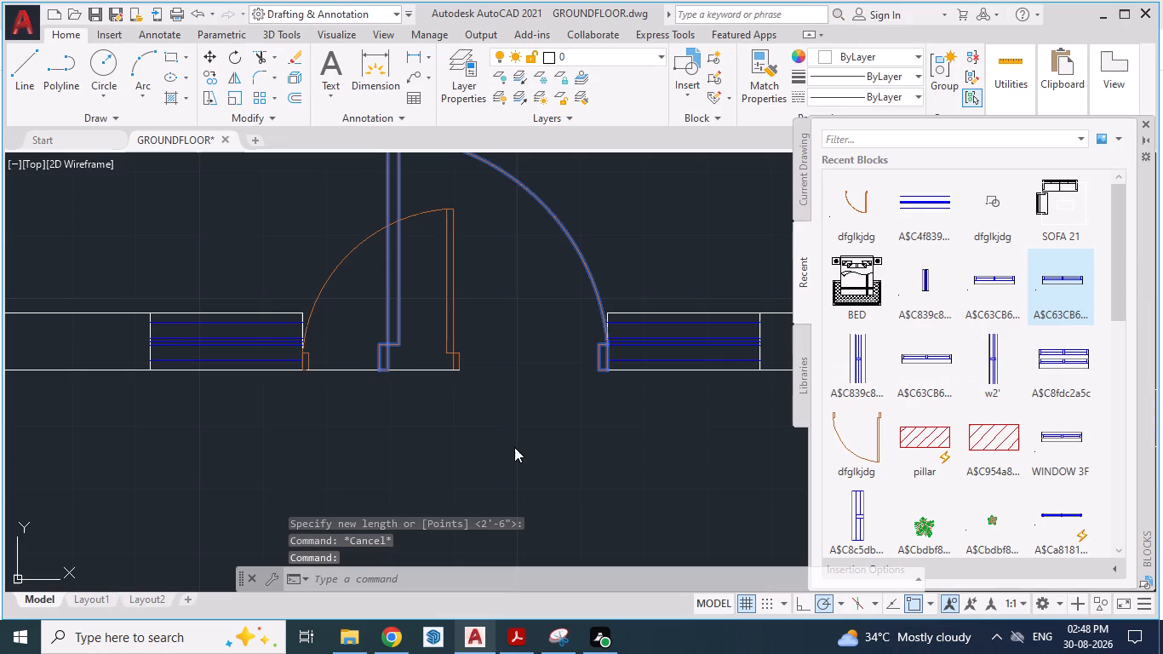
key(d)
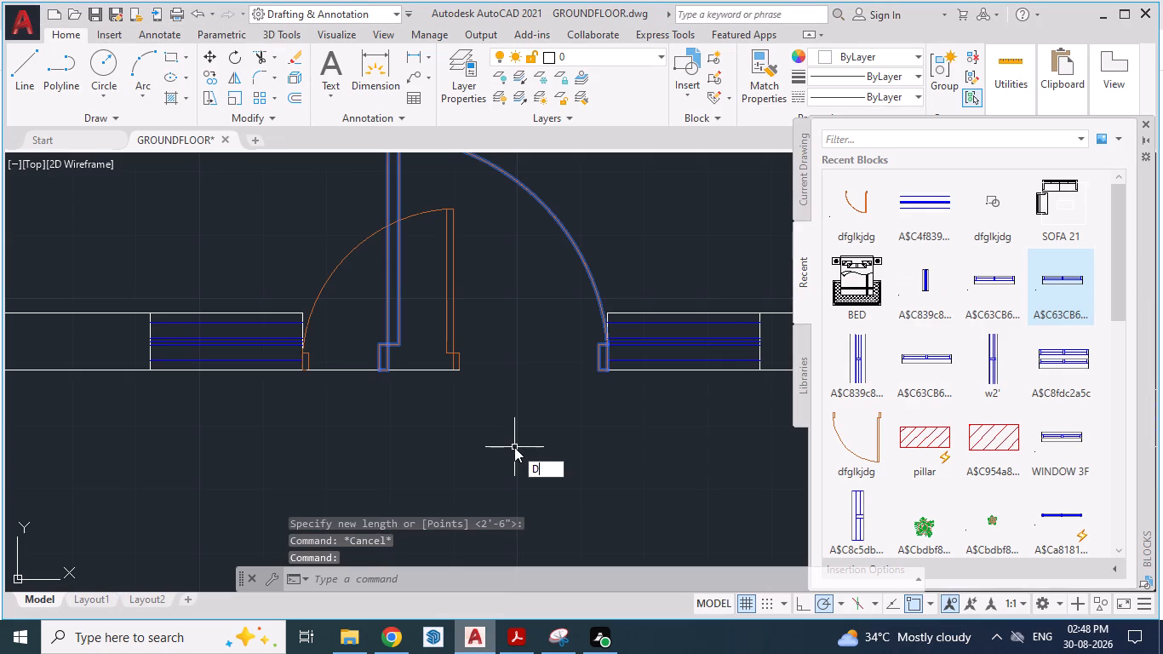
key(BackSpace)
text(SCA)
key(Return)
scroll(611, 367, up, 2)
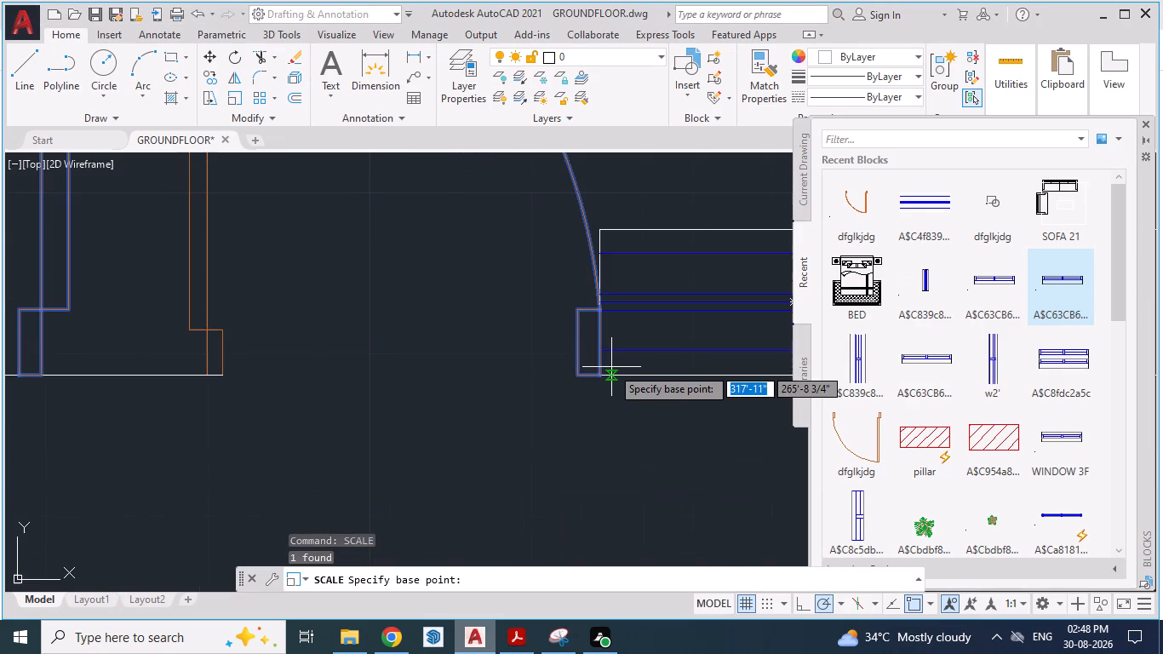
click(600, 373)
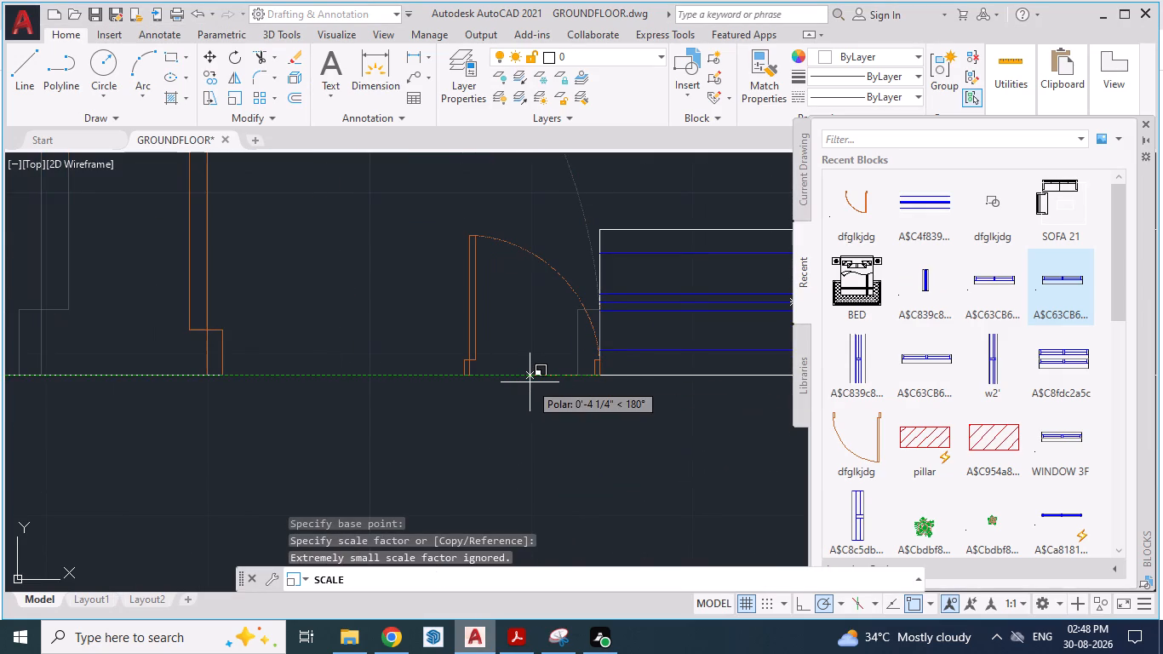
text(REF)
key(Return)
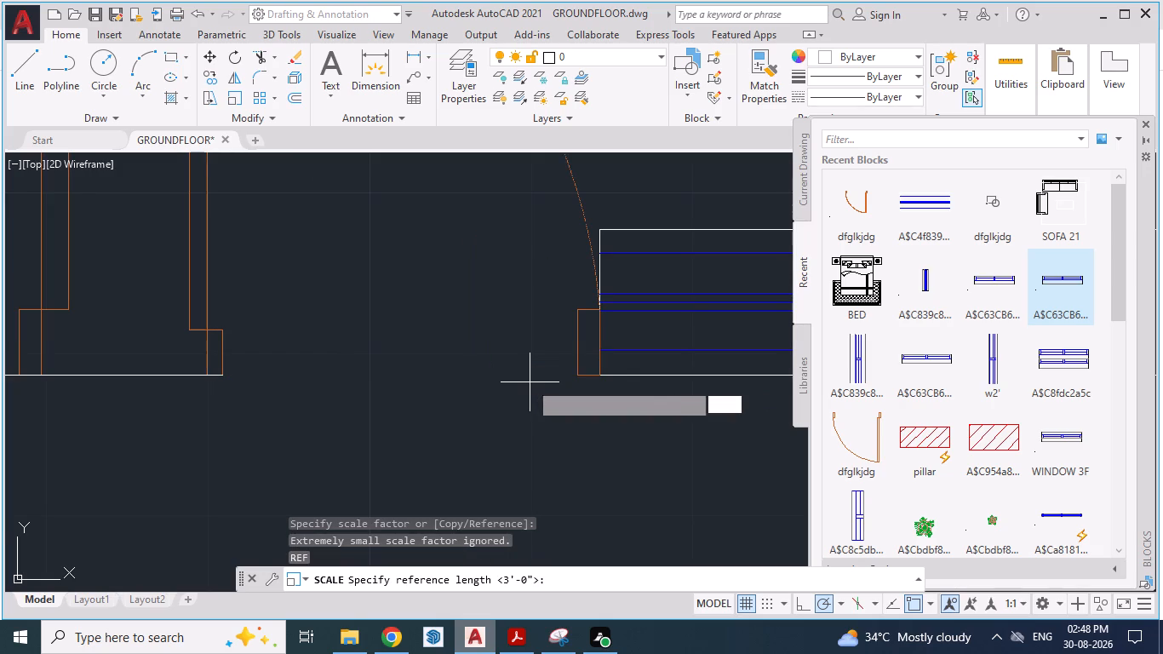
click(596, 376)
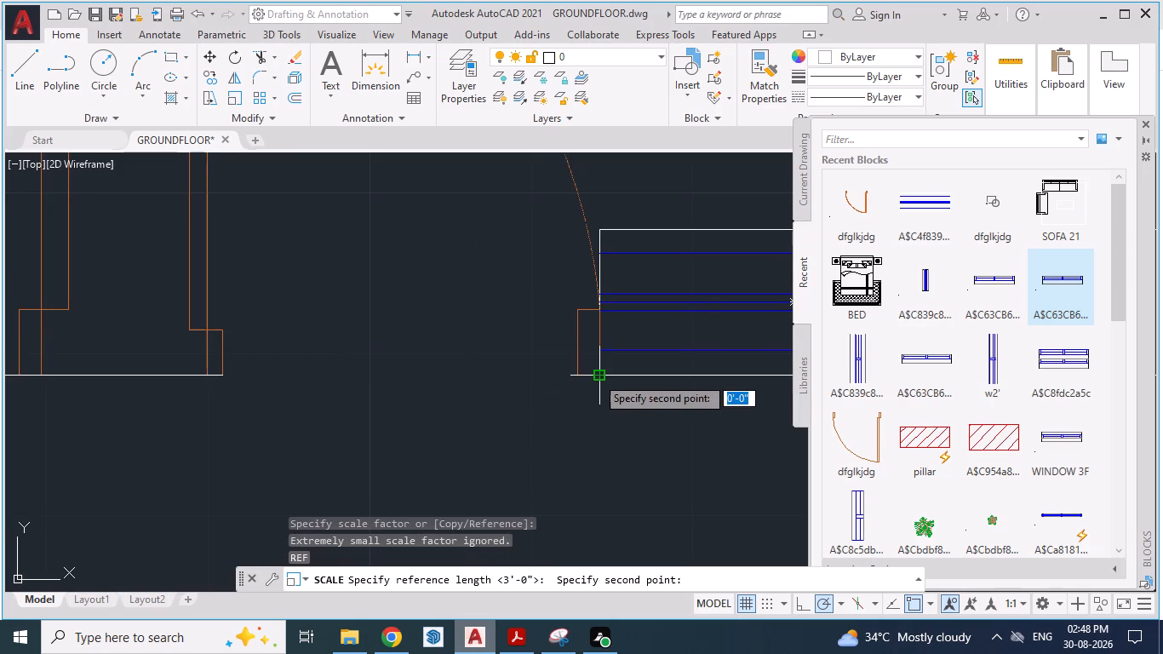
scroll(245, 371, down, 1)
scroll(98, 364, up, 2)
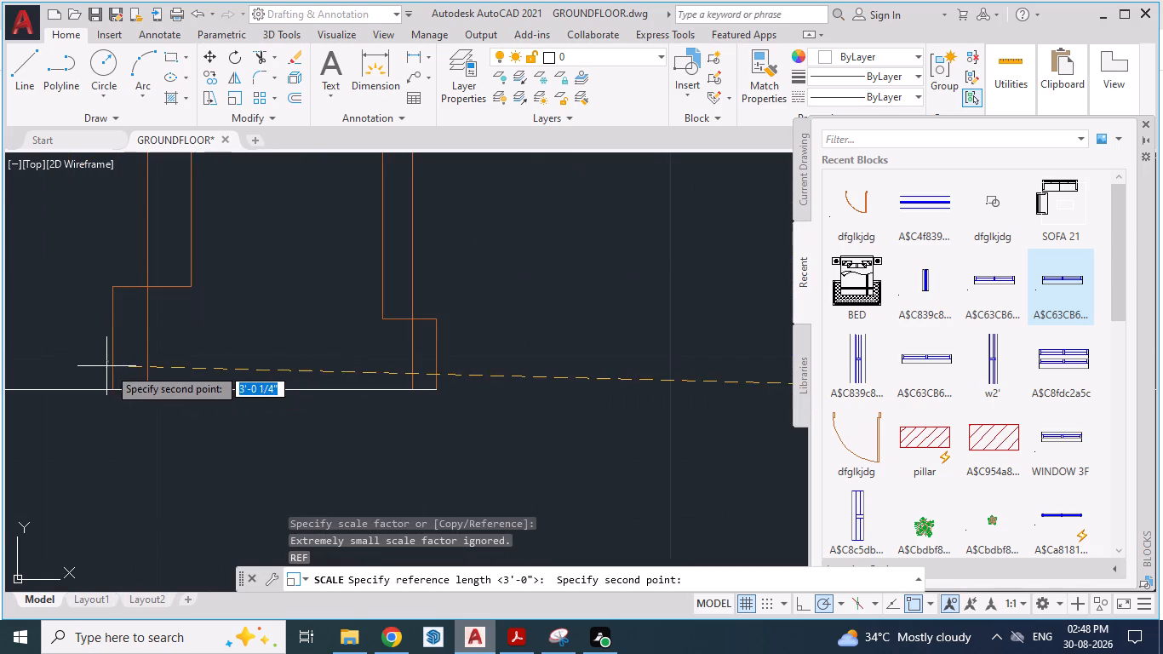
click(109, 386)
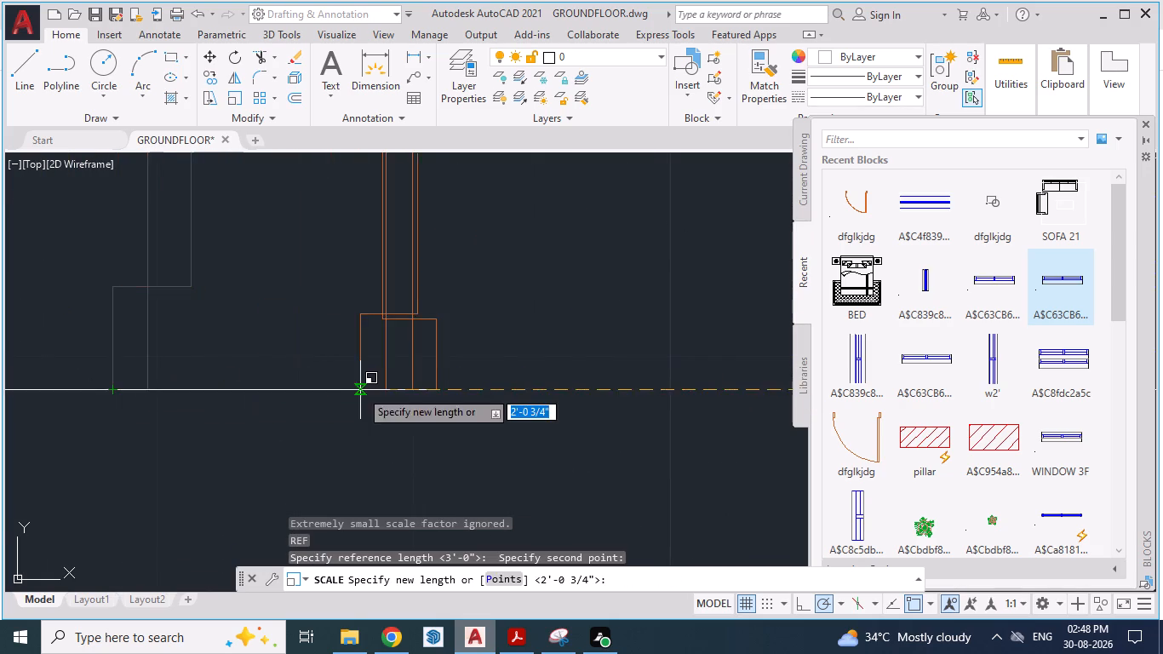
click(433, 390)
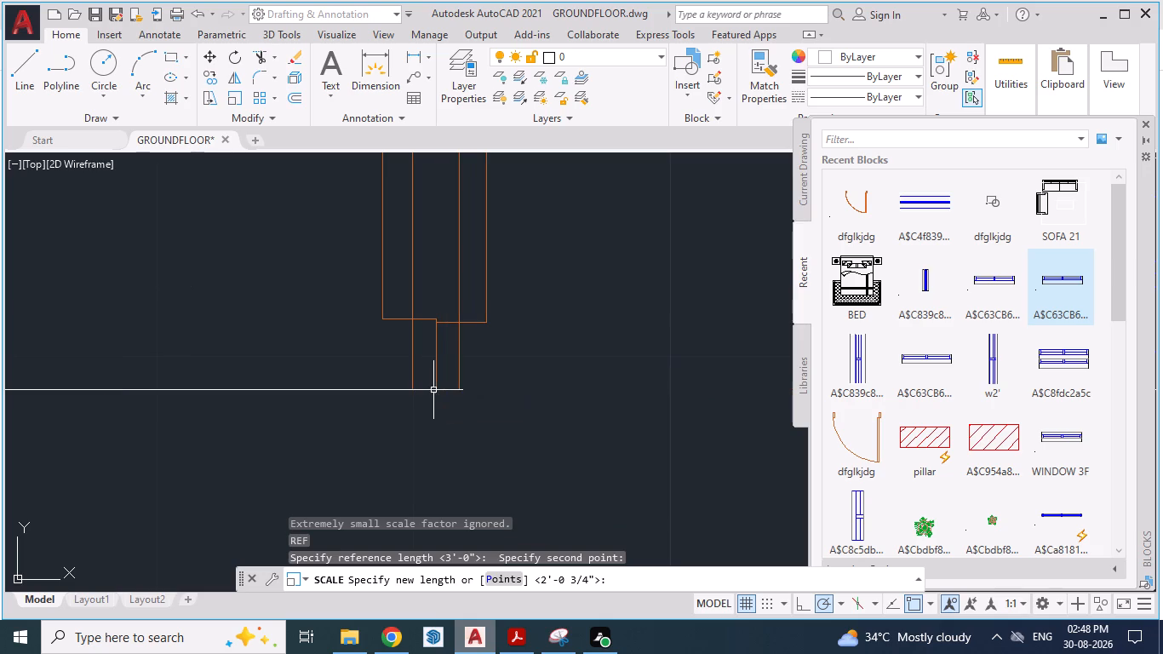
key(Escape)
scroll(556, 416, down, 2)
key(Escape)
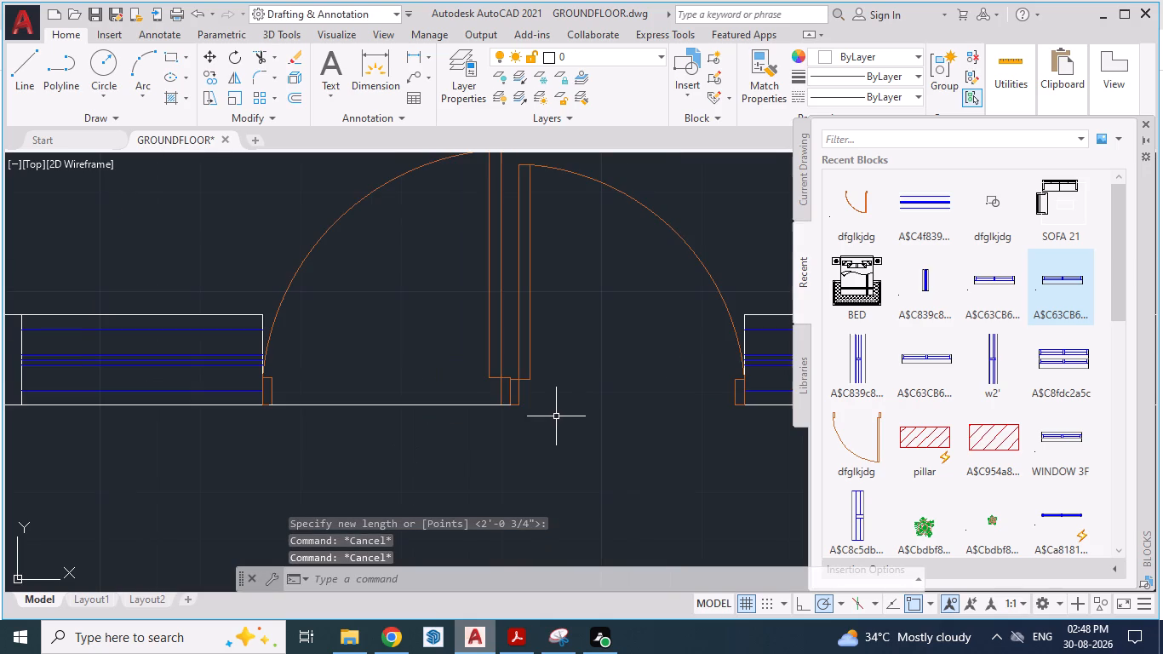
Scale the mirrored door block by reference about the same corner, extending its left frame to the inner edge of the left door's meeting frame.
scroll(556, 416, down, 1)
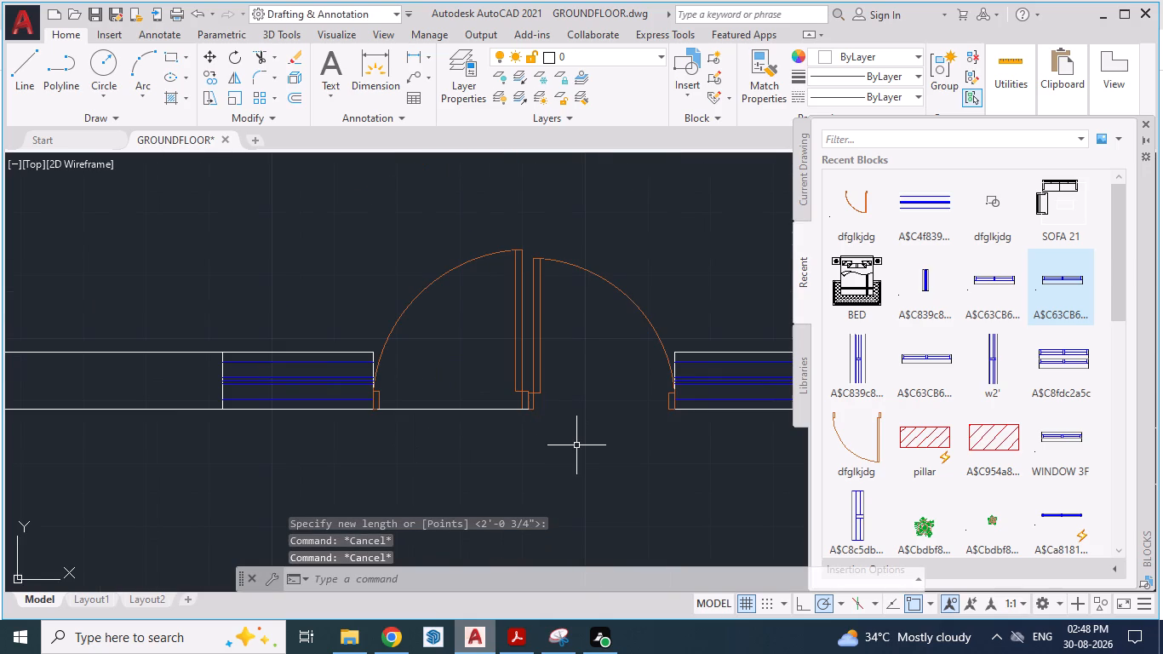
scroll(564, 399, up, 1)
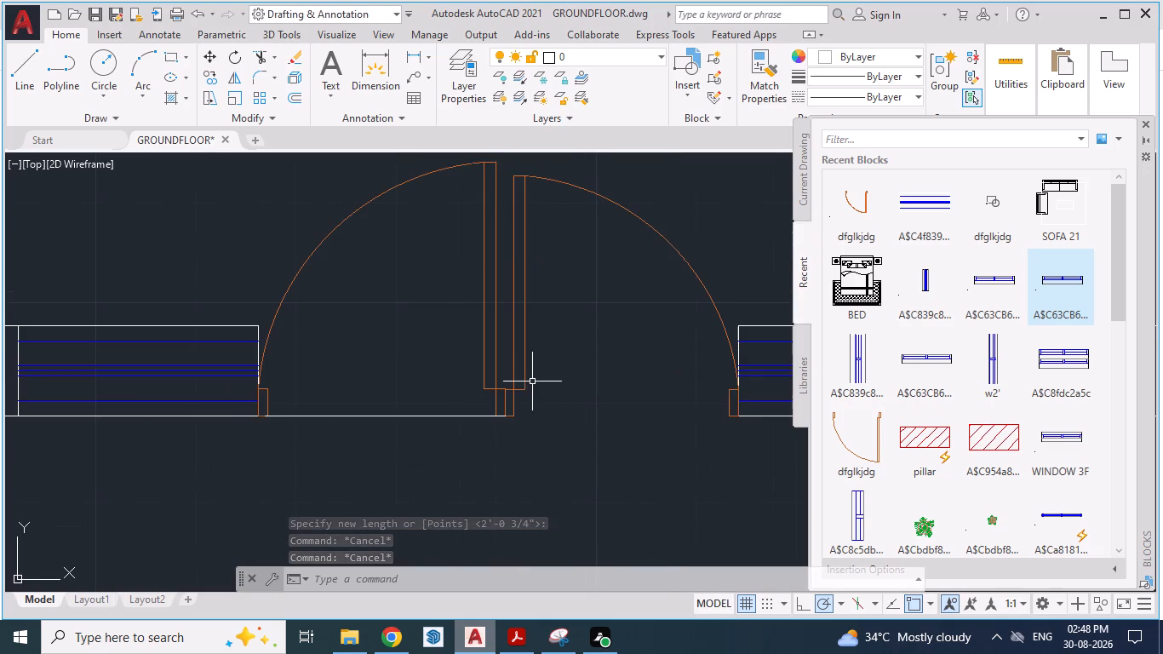
click(520, 376)
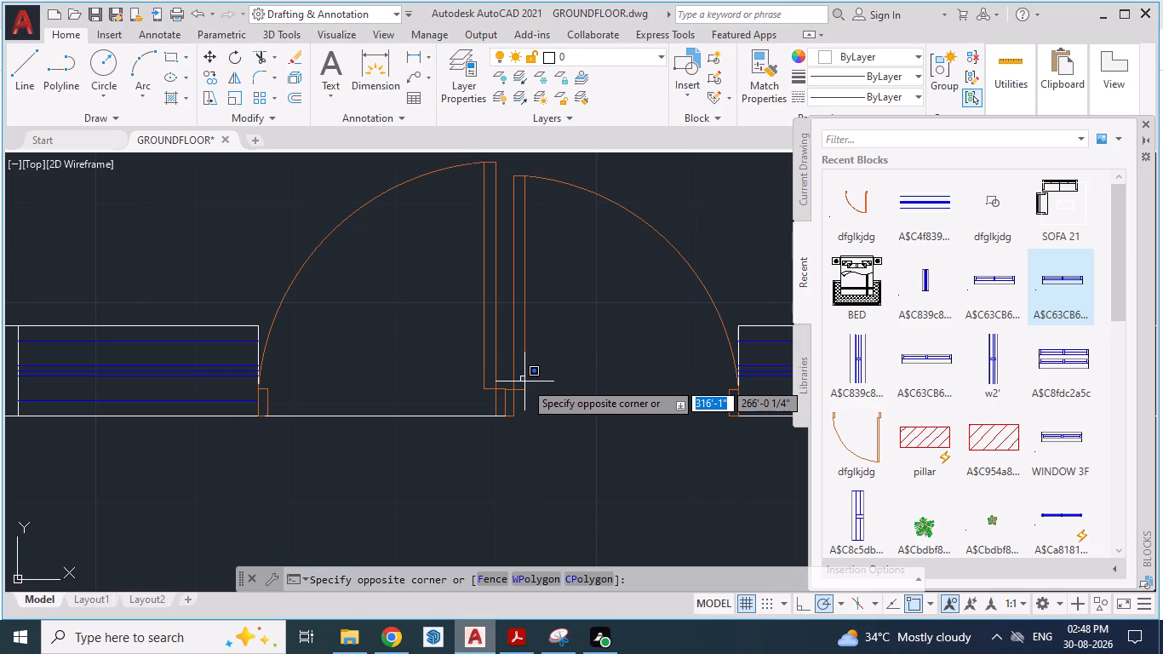
click(524, 381)
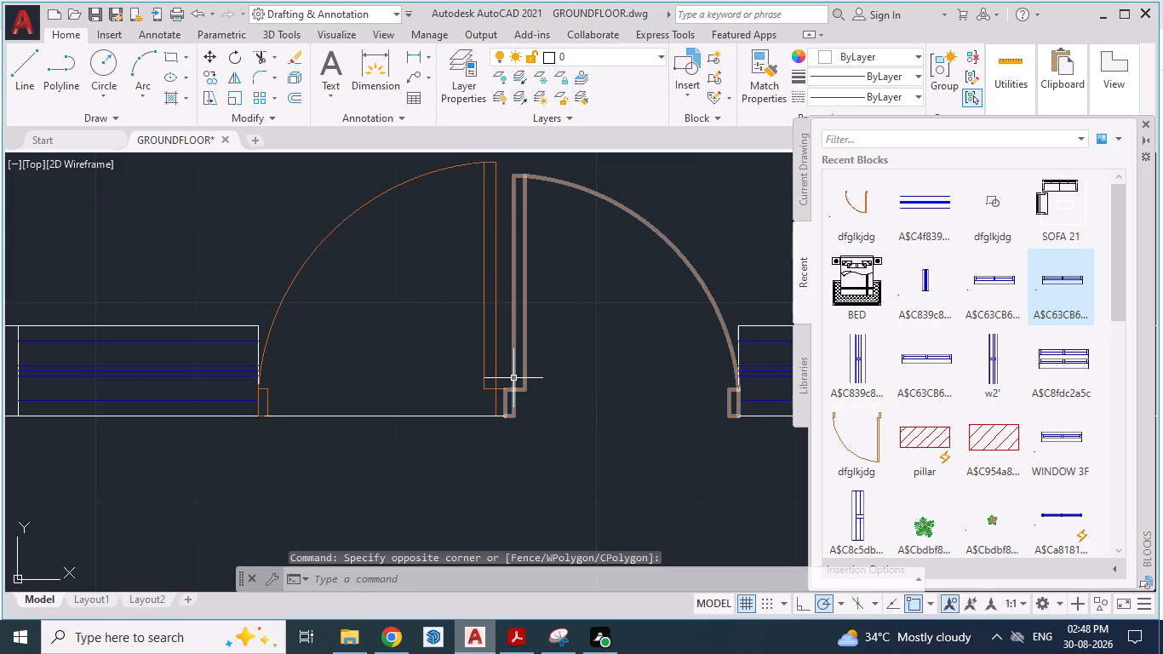
click(513, 378)
text(SCA)
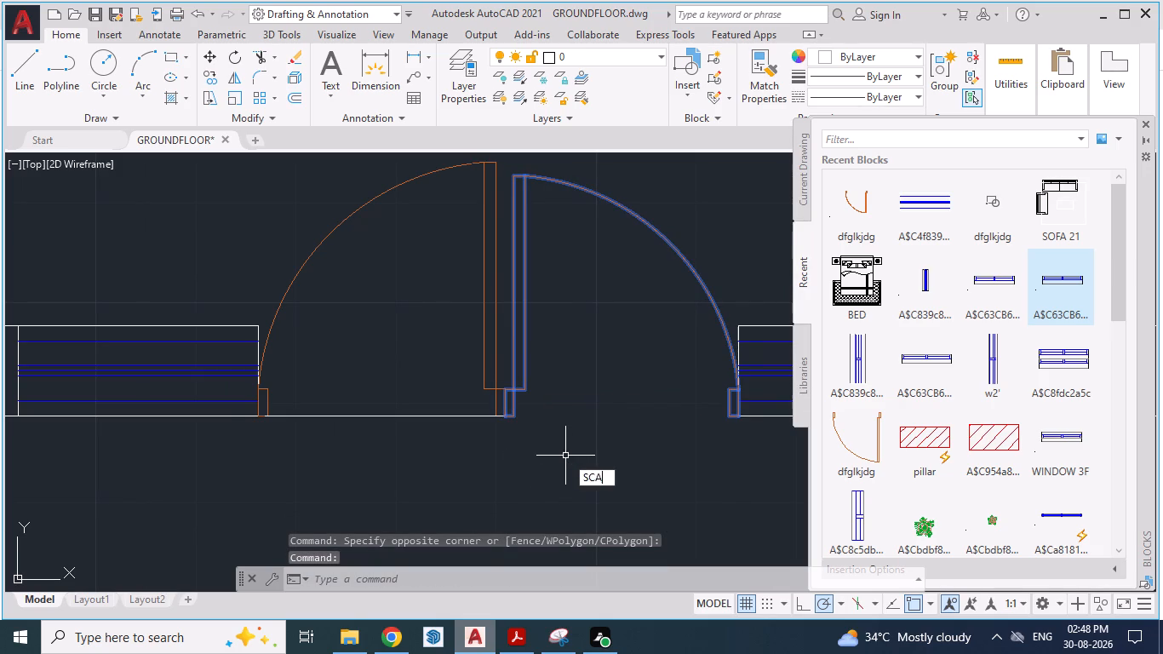
key(Return)
scroll(681, 439, up, 1)
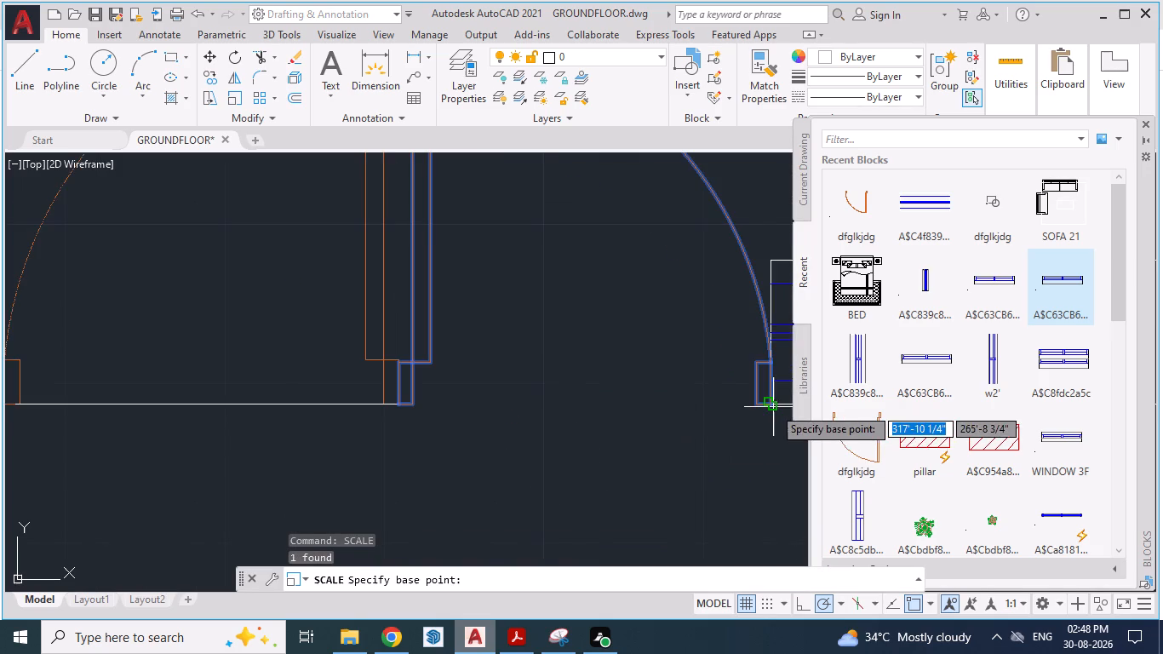
click(774, 406)
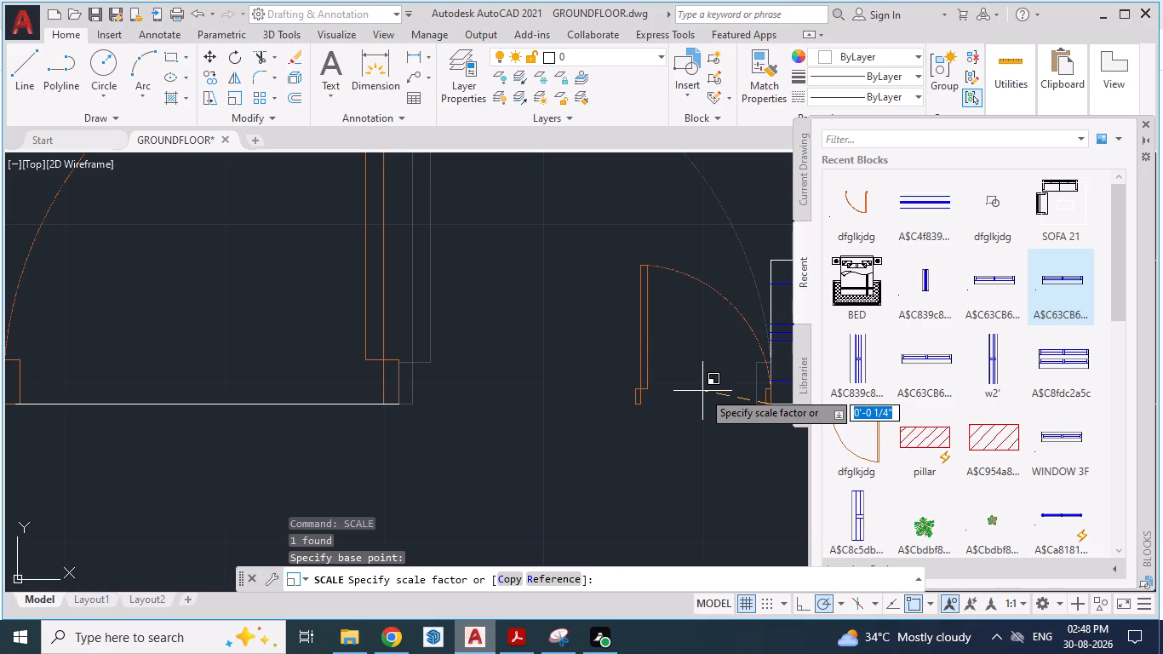
text(REF)
key(Return)
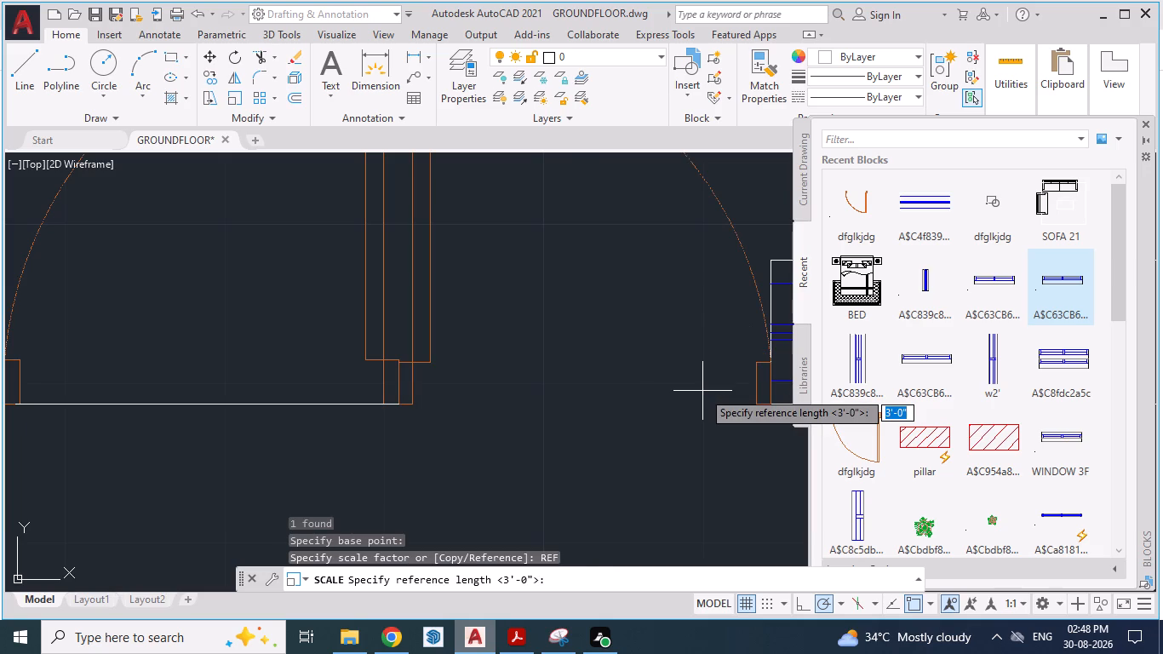
click(775, 405)
scroll(408, 406, up, 2)
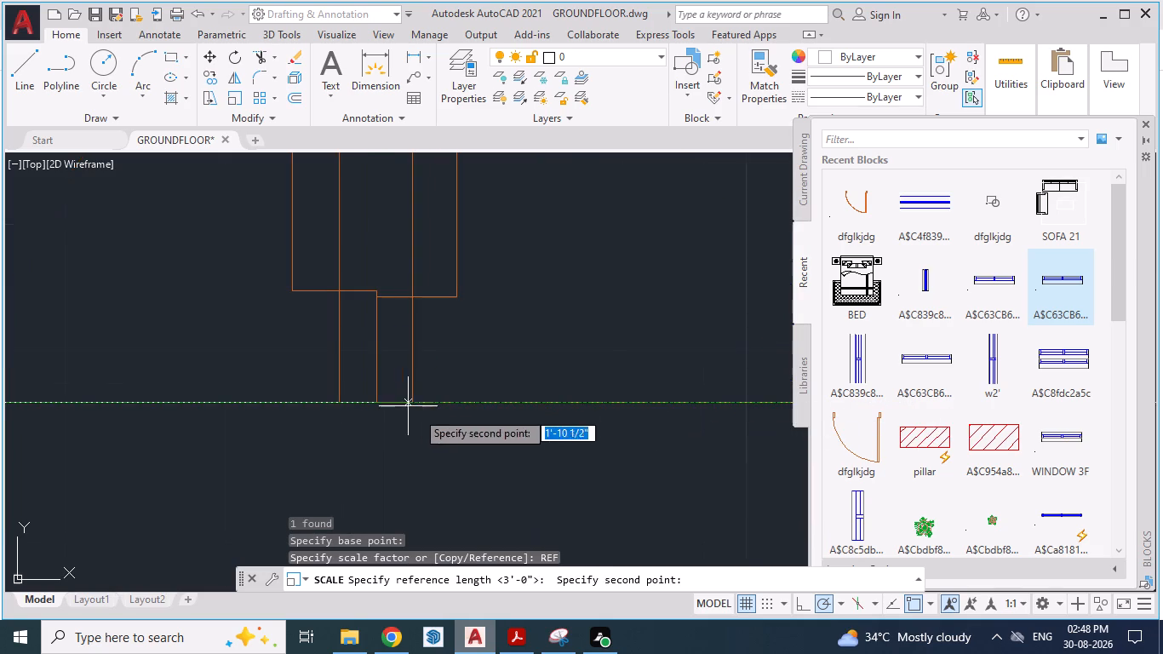
click(381, 405)
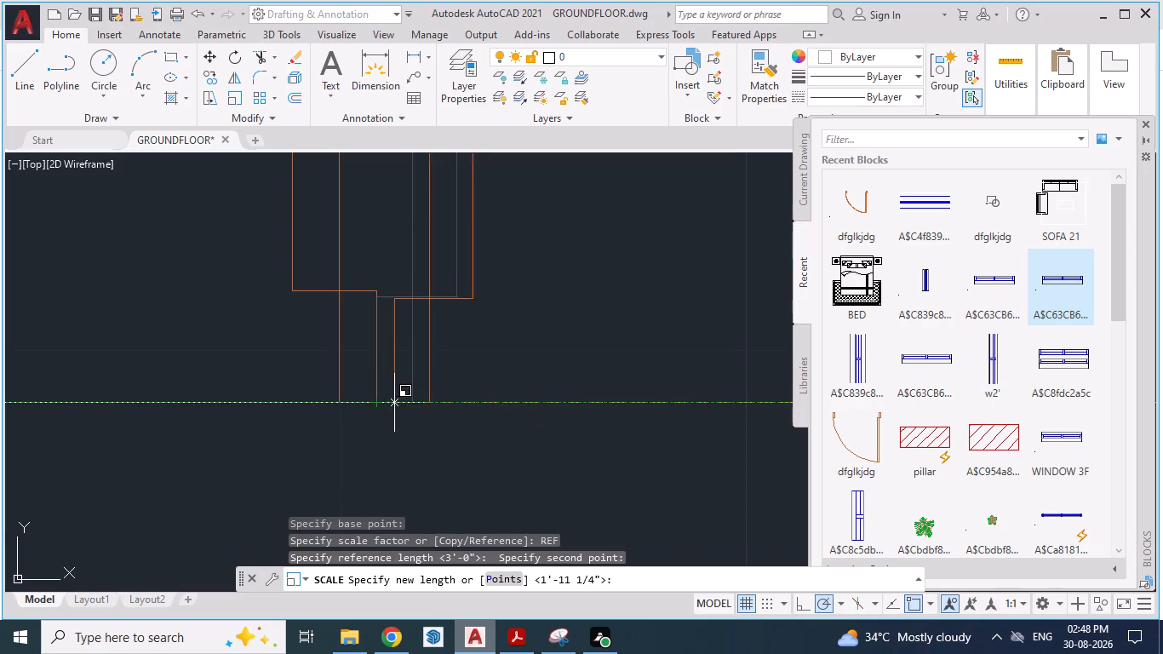
click(341, 400)
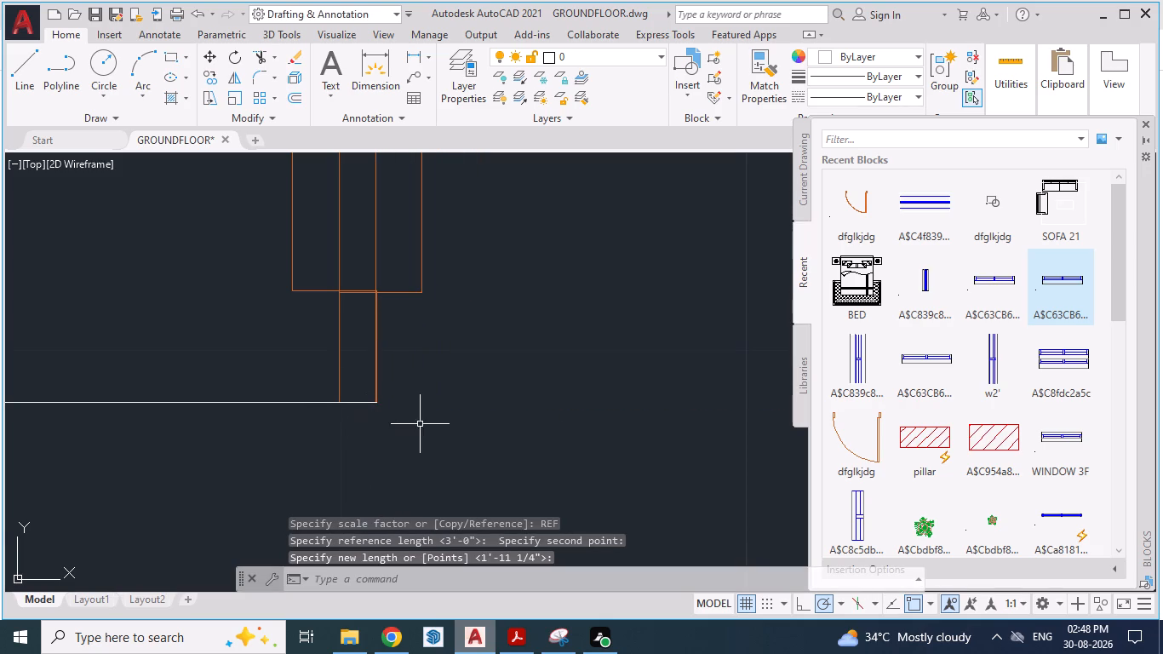
key(Escape)
Delete the 2' horizontal guide line across the entrance opening.
scroll(525, 446, down, 3)
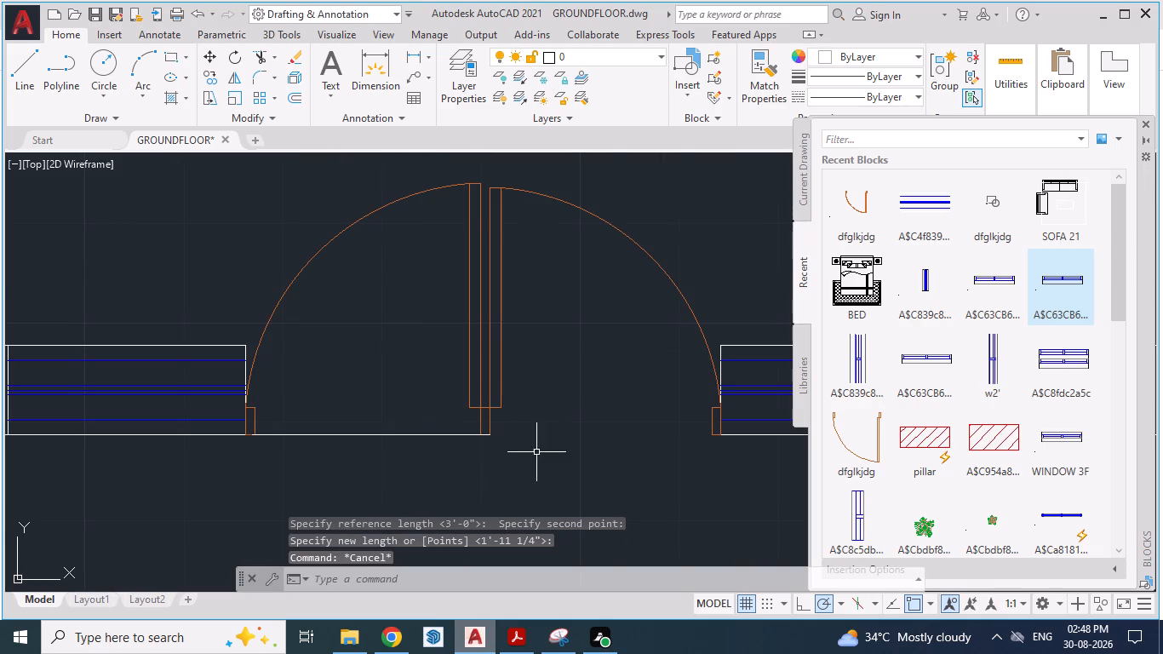
click(455, 433)
key(Delete)
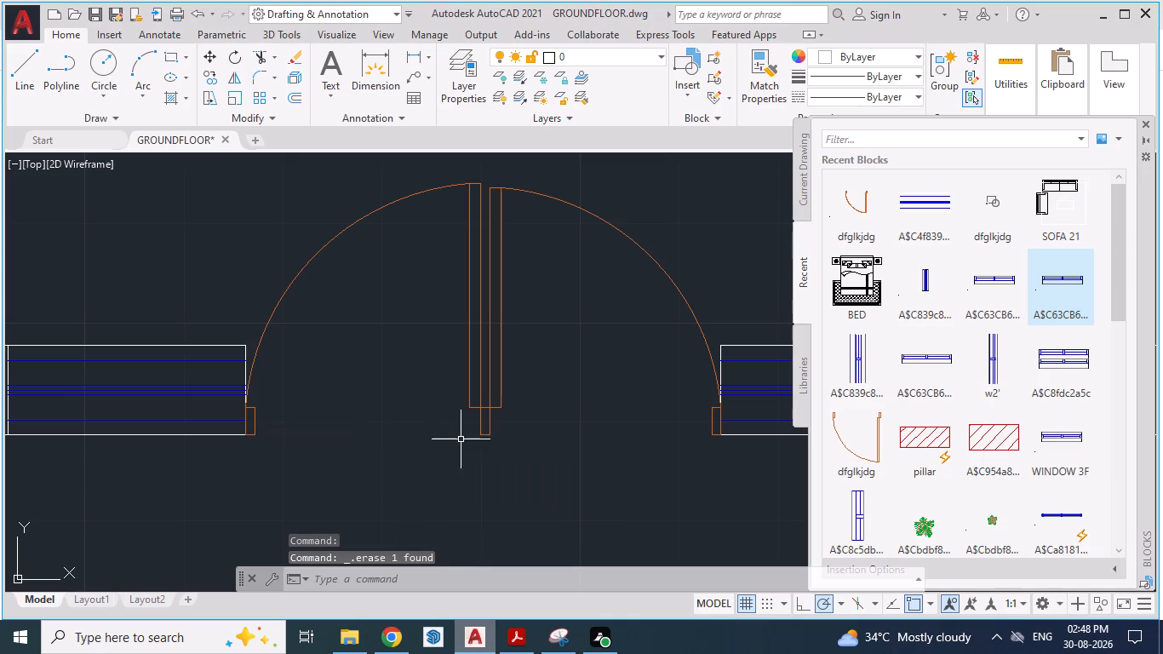
Mirror the left entrance door block about a vertical axis through its middle, keeping the source block.
scroll(428, 399, down, 1)
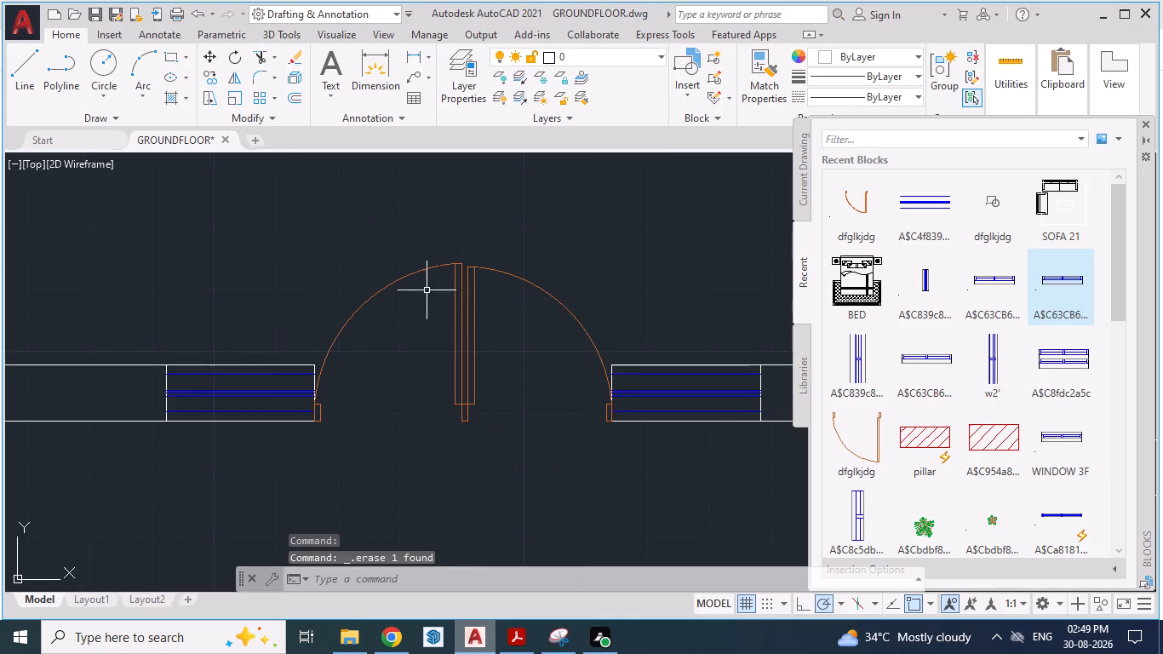
click(409, 272)
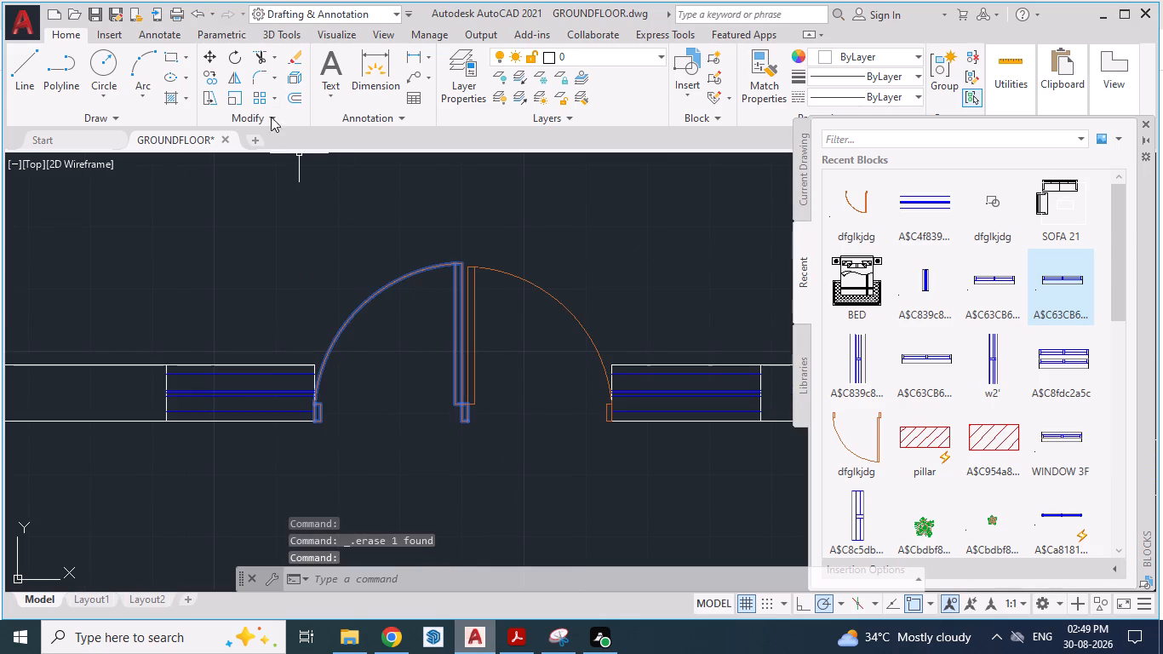
click(237, 79)
click(398, 177)
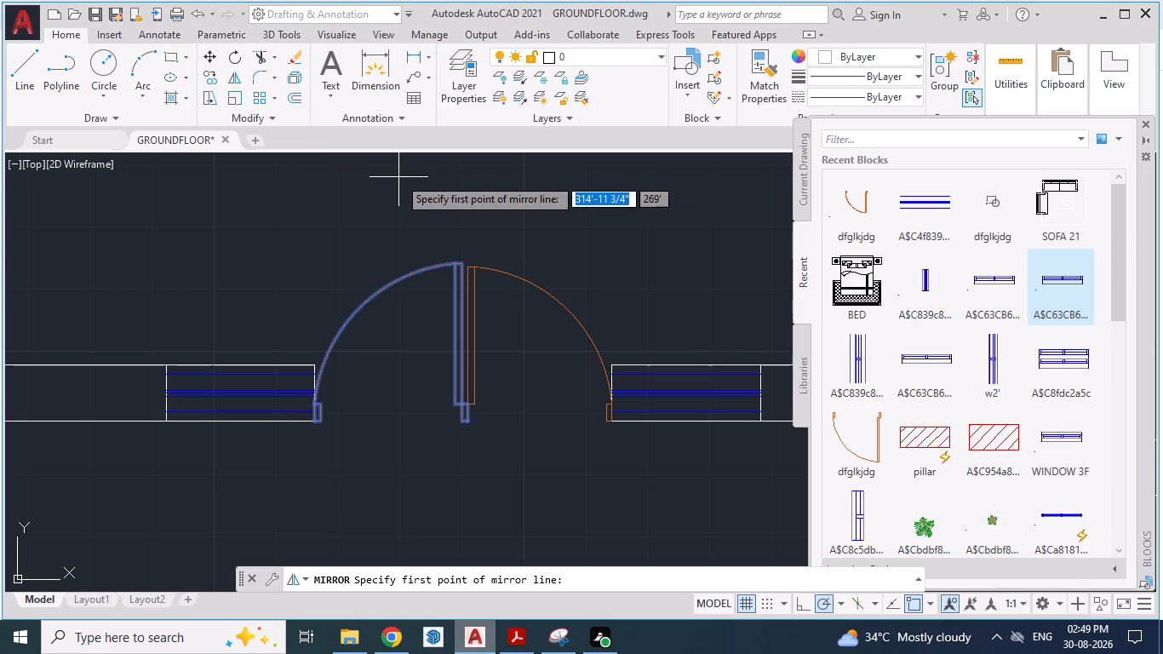
click(394, 438)
key(Return)
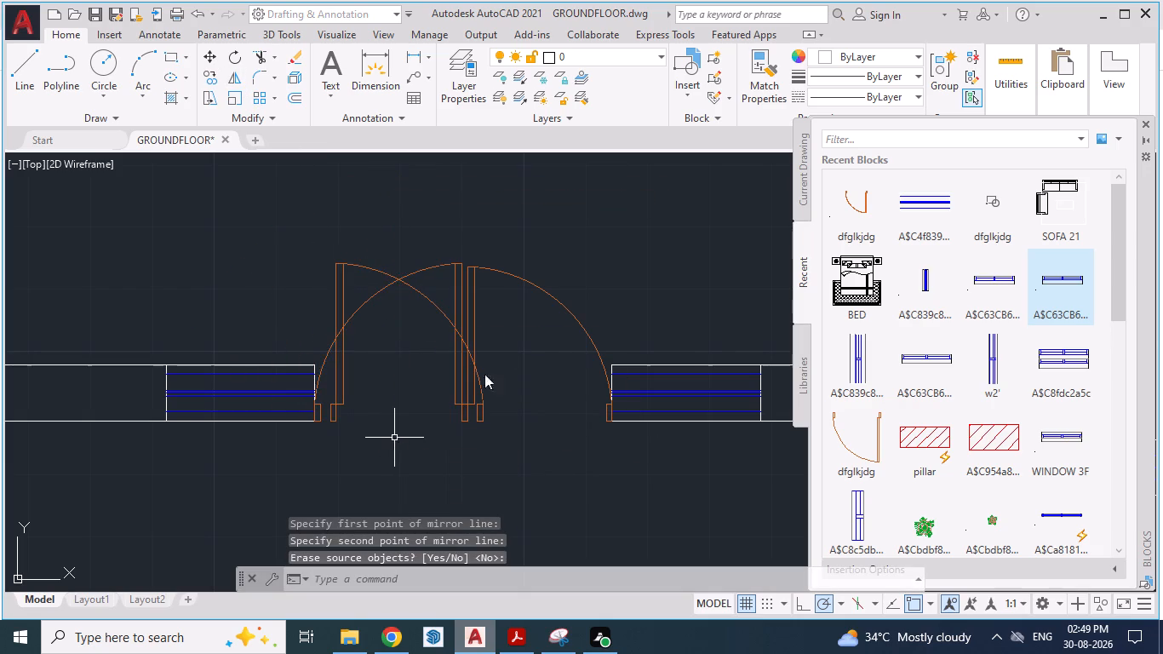
Mirror the right entrance door block about a vertical axis through its middle, erasing the source block.
click(518, 279)
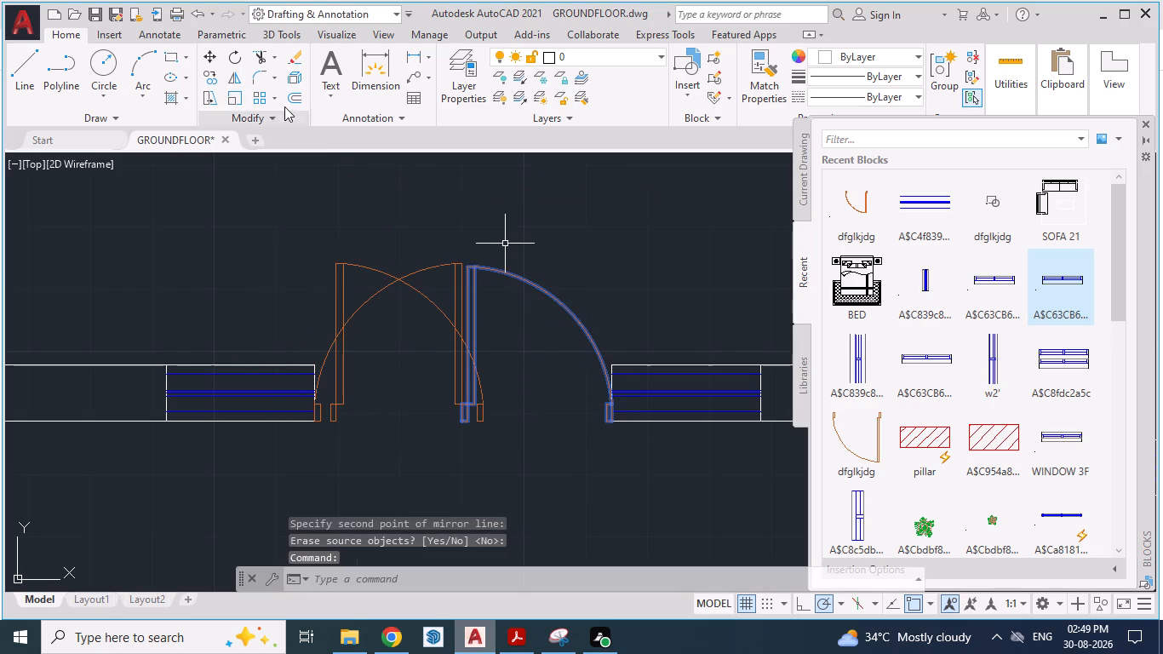
click(233, 77)
click(536, 212)
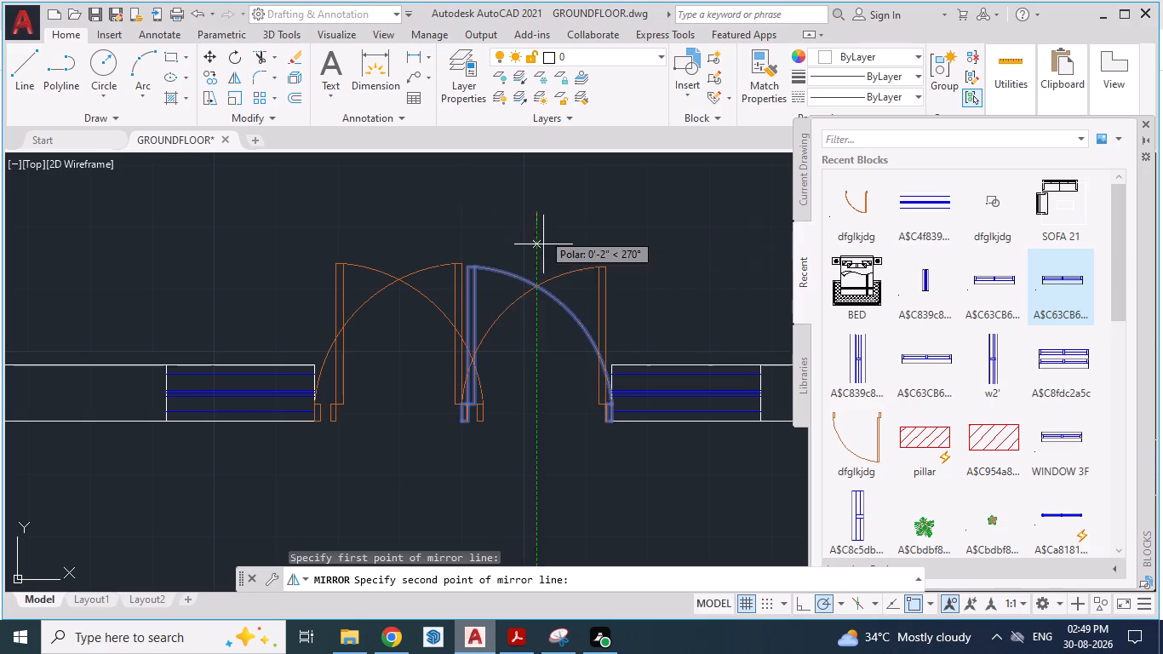
click(541, 371)
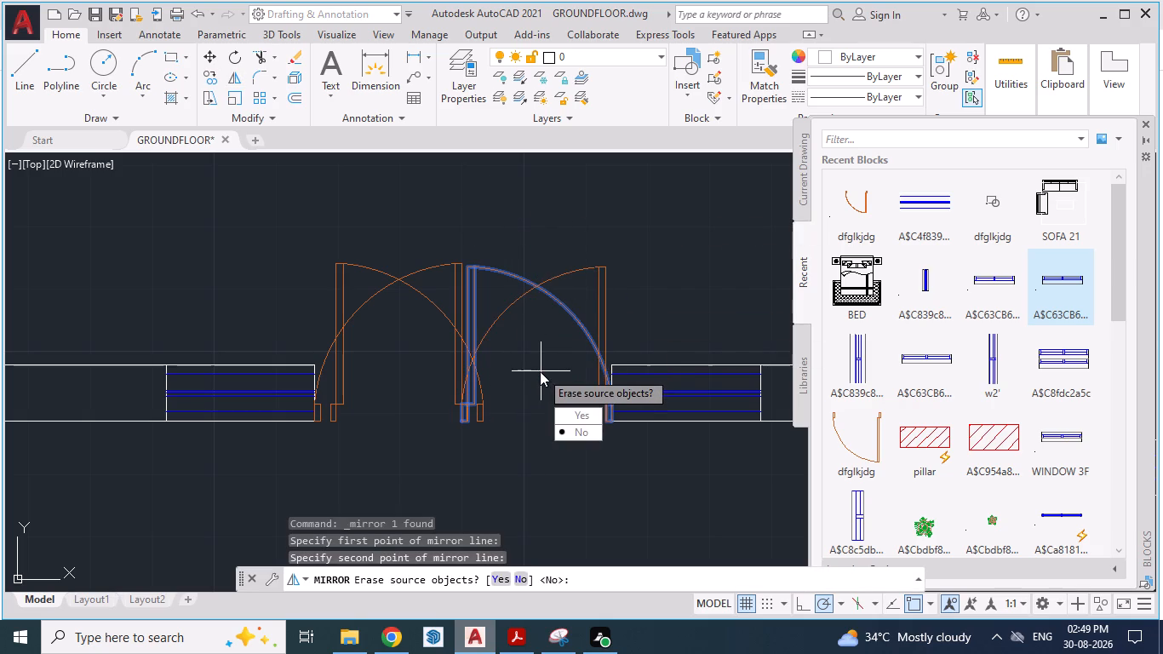
drag(590, 415, 540, 371)
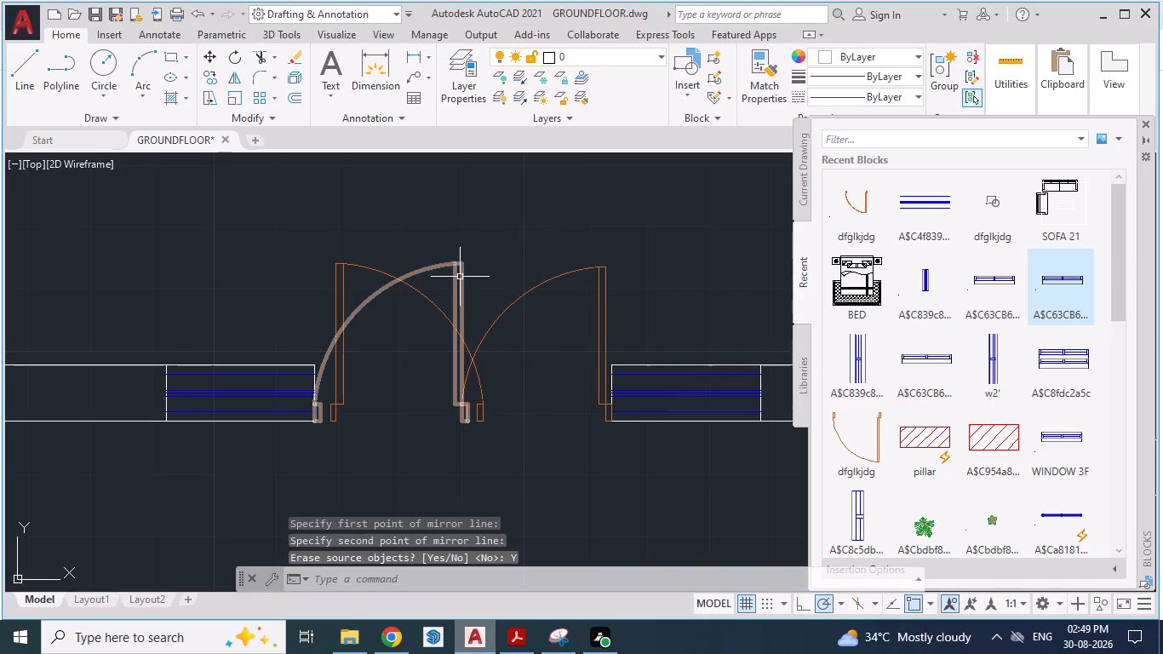
Delete the original left door block whose leaf stands at the middle of the entrance opening.
click(455, 272)
key(Delete)
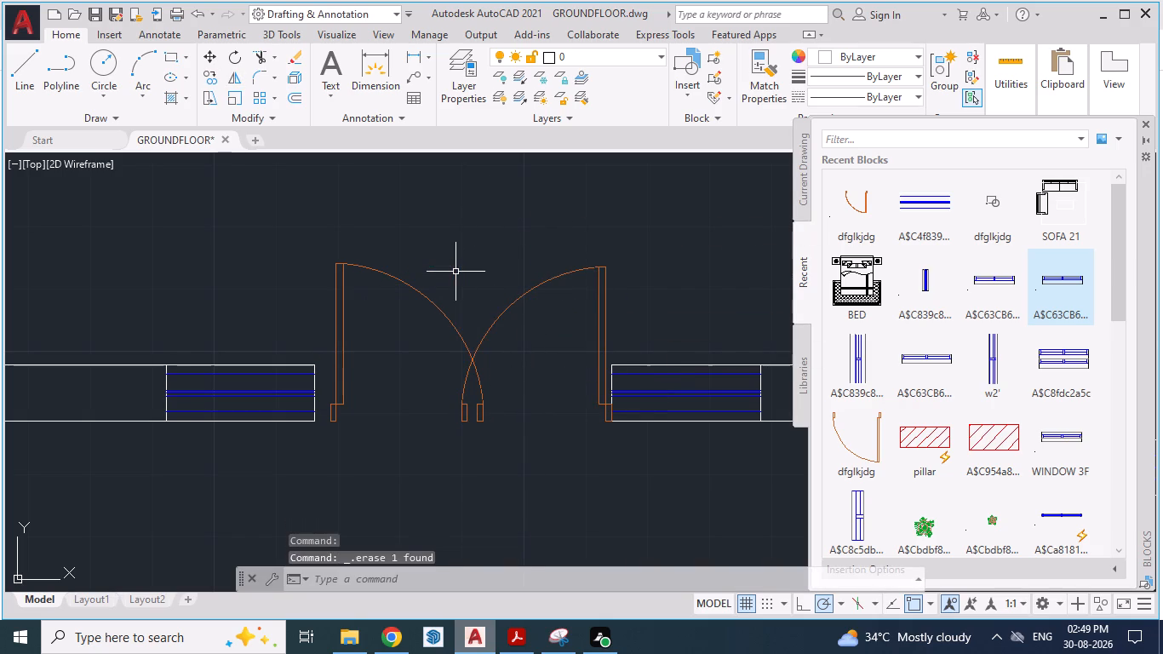
Move the mirrored left door block by its lower-left frame corner to the left window's lower-right corner.
scroll(338, 445, up, 1)
click(328, 408)
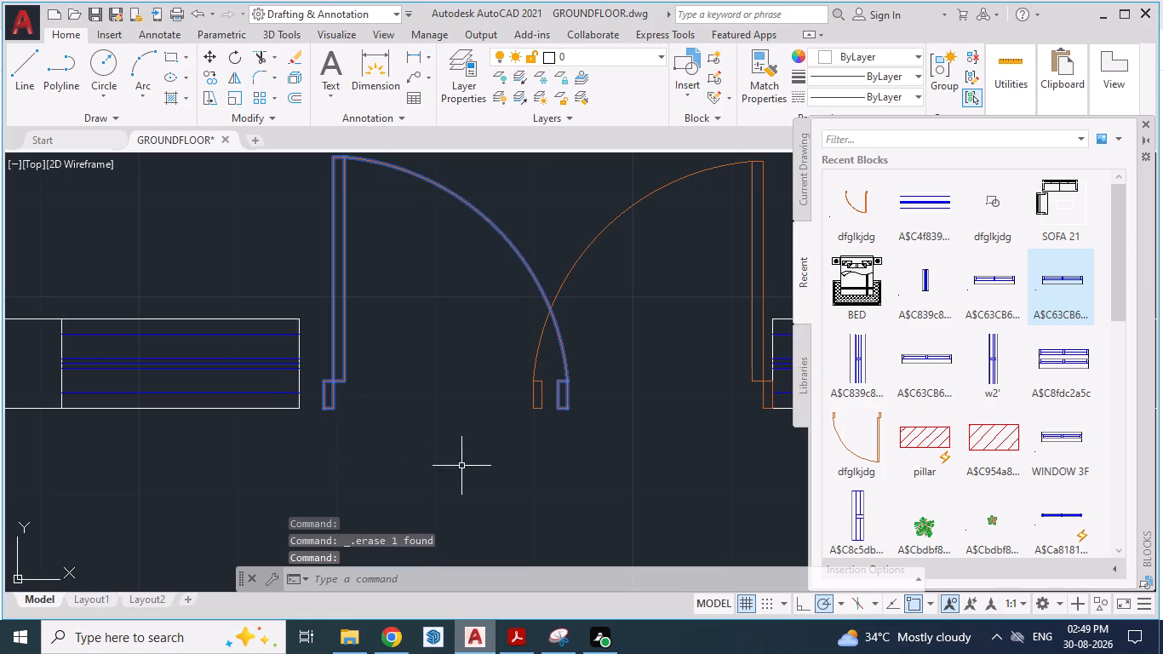
key(m)
key(Return)
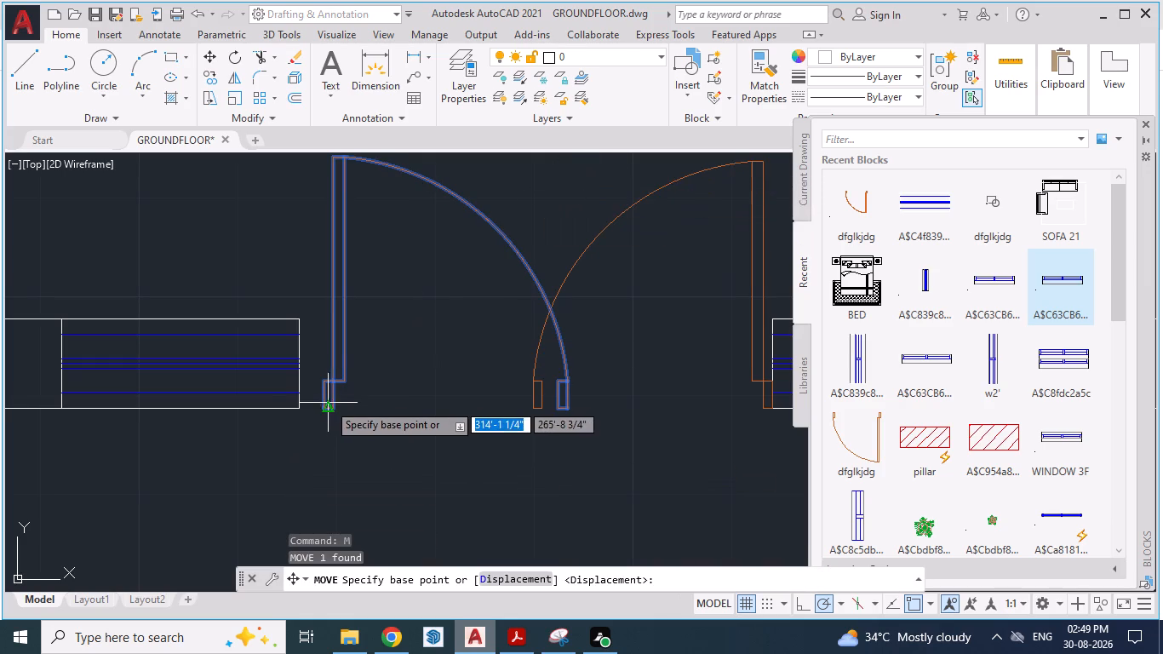
scroll(328, 403, up, 1)
drag(321, 416, 283, 415)
click(283, 415)
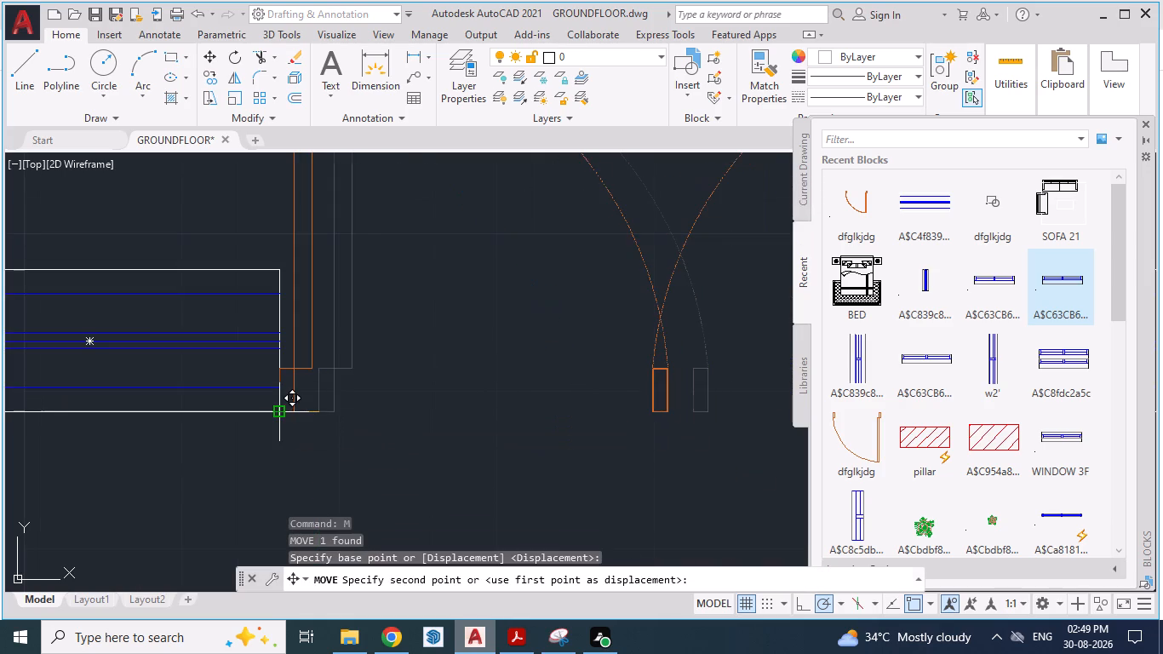
Examine how the double door fits the entrance opening and compare it with the living room entrance in the reference PDF.
scroll(208, 429, down, 2)
scroll(523, 411, up, 2)
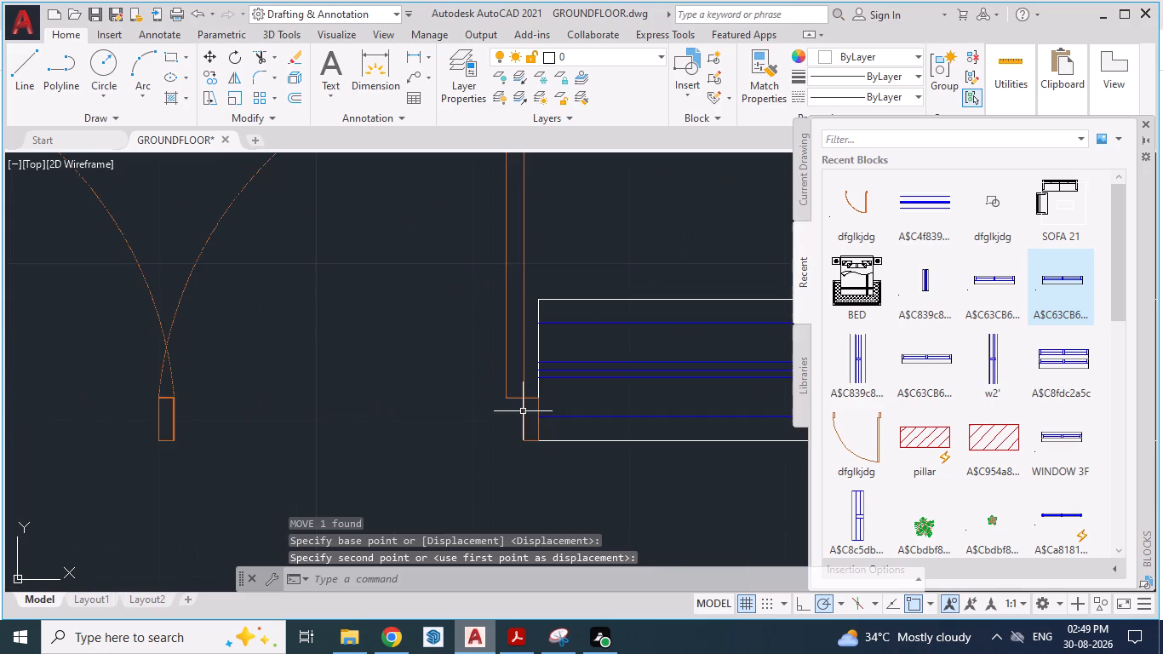
scroll(497, 442, up, 1)
scroll(623, 427, down, 2)
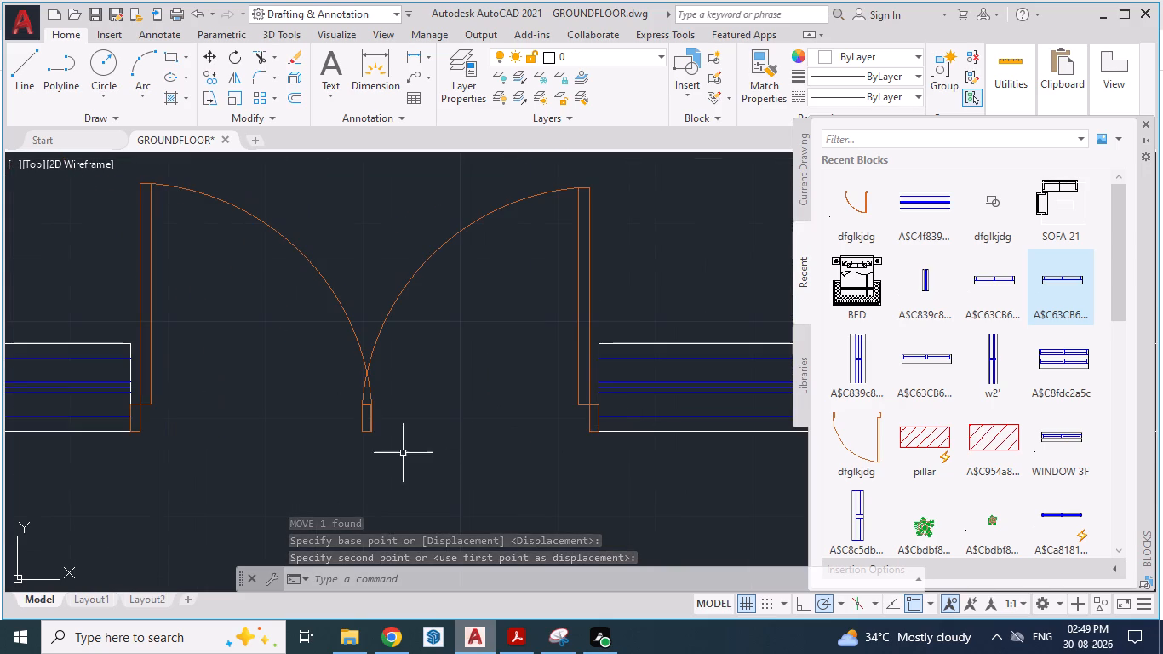
scroll(395, 446, down, 2)
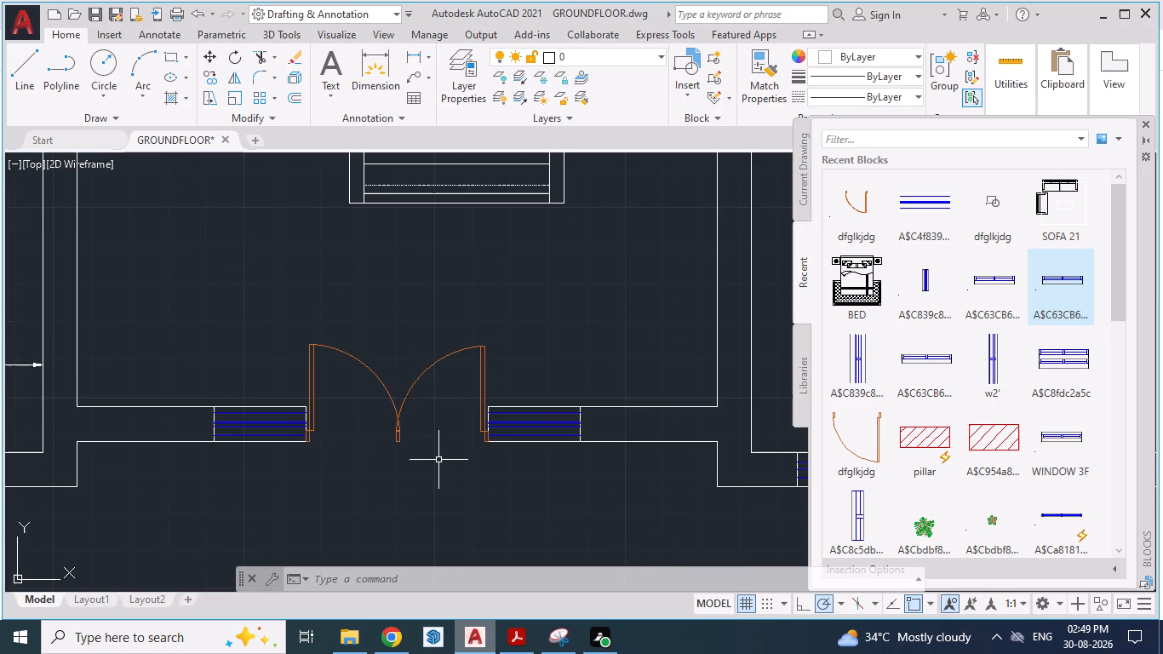
key(alt+Tab)
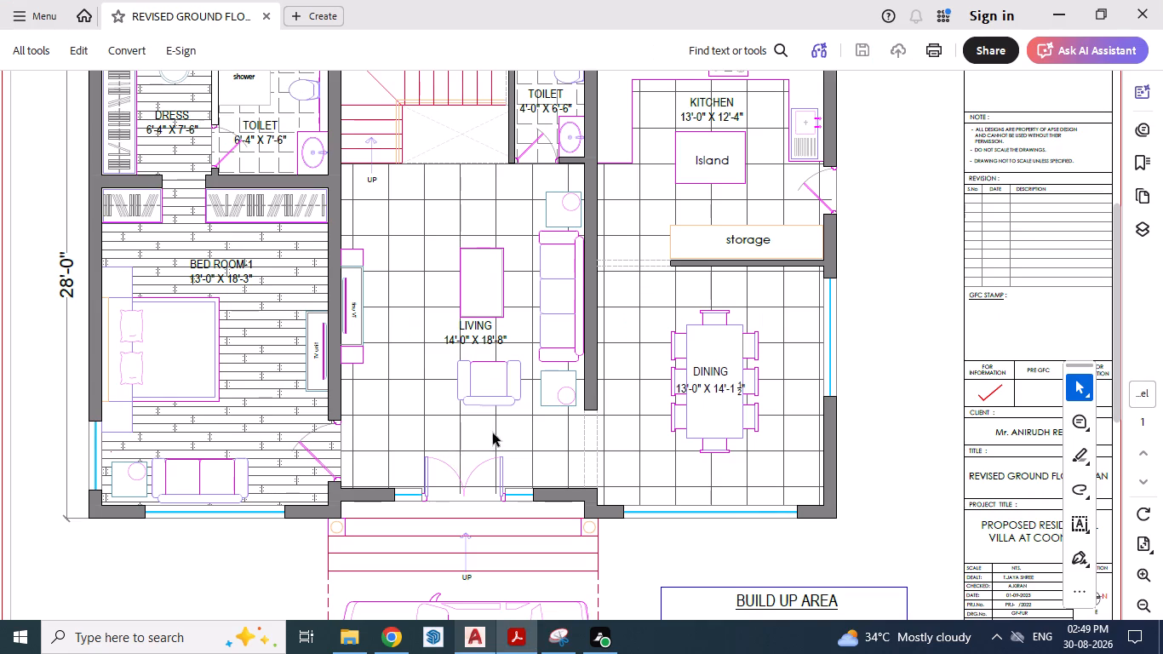
scroll(495, 433, down, 1)
key(alt+Tab)
Explode both door blocks of the double entrance door.
scroll(447, 468, up, 2)
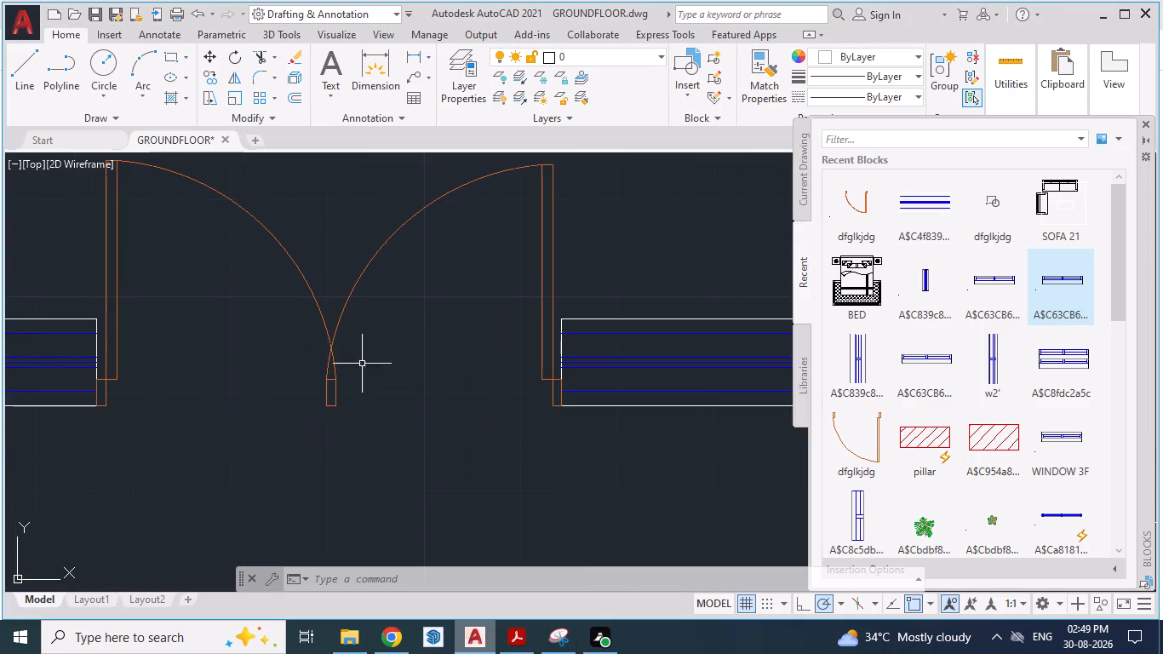
click(333, 331)
text(EXPLODE)
key(Return)
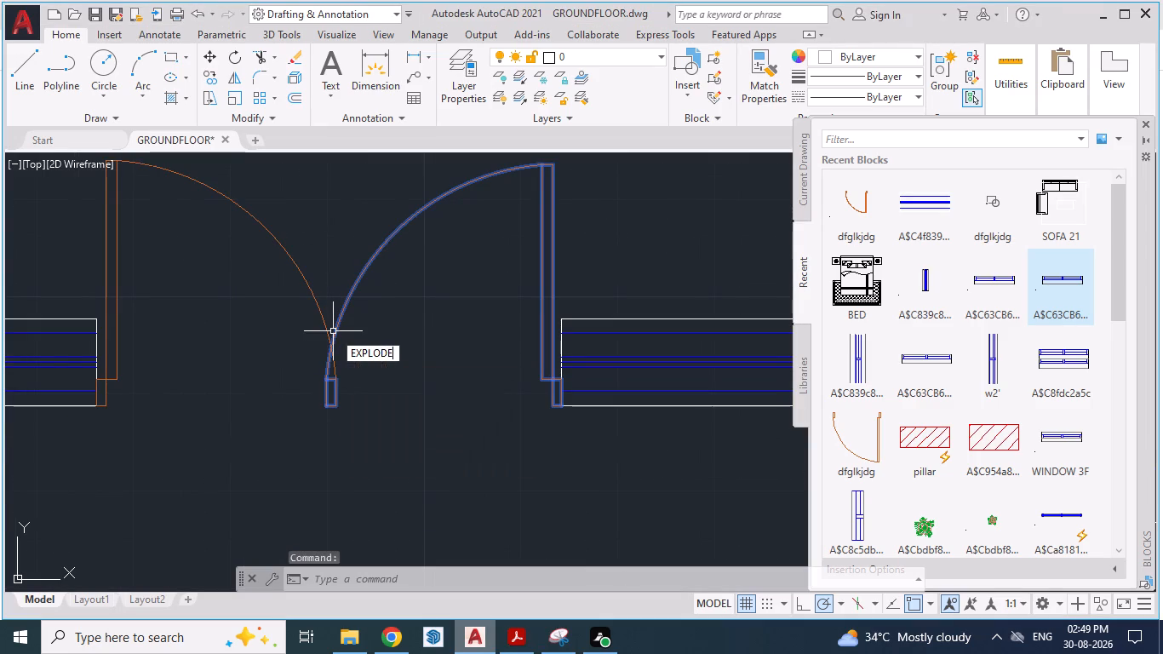
click(326, 393)
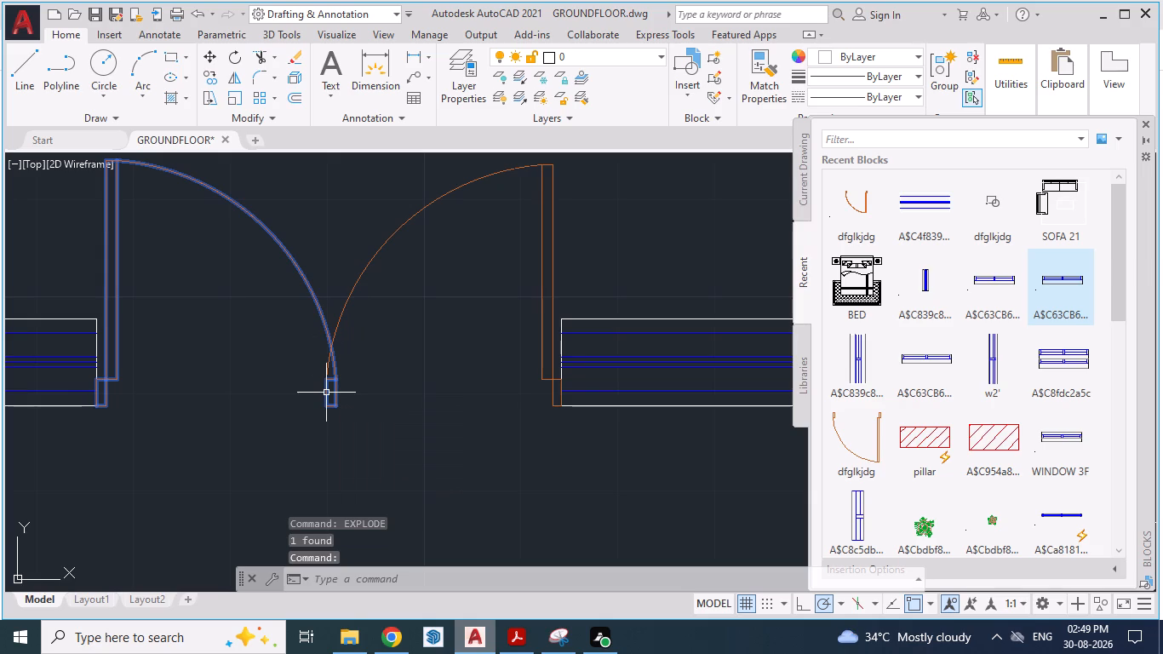
text(EXPLODE)
key(Return)
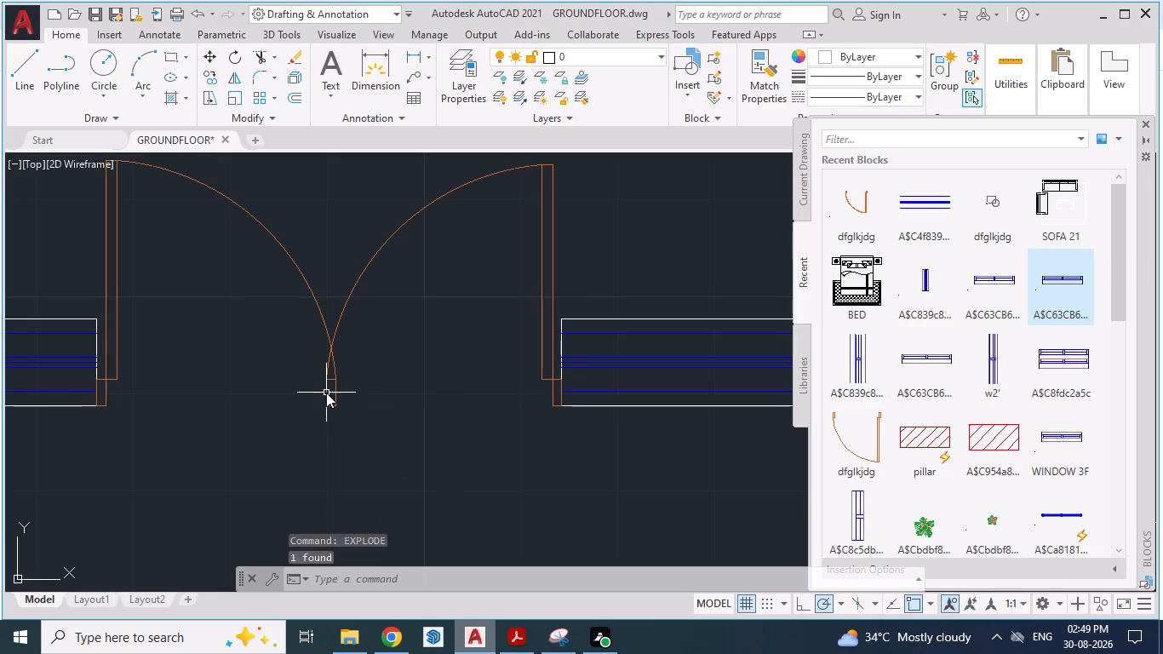
Delete the overlapping small frame rectangles where the two door swings meet, and save the drawing.
scroll(340, 410, up, 1)
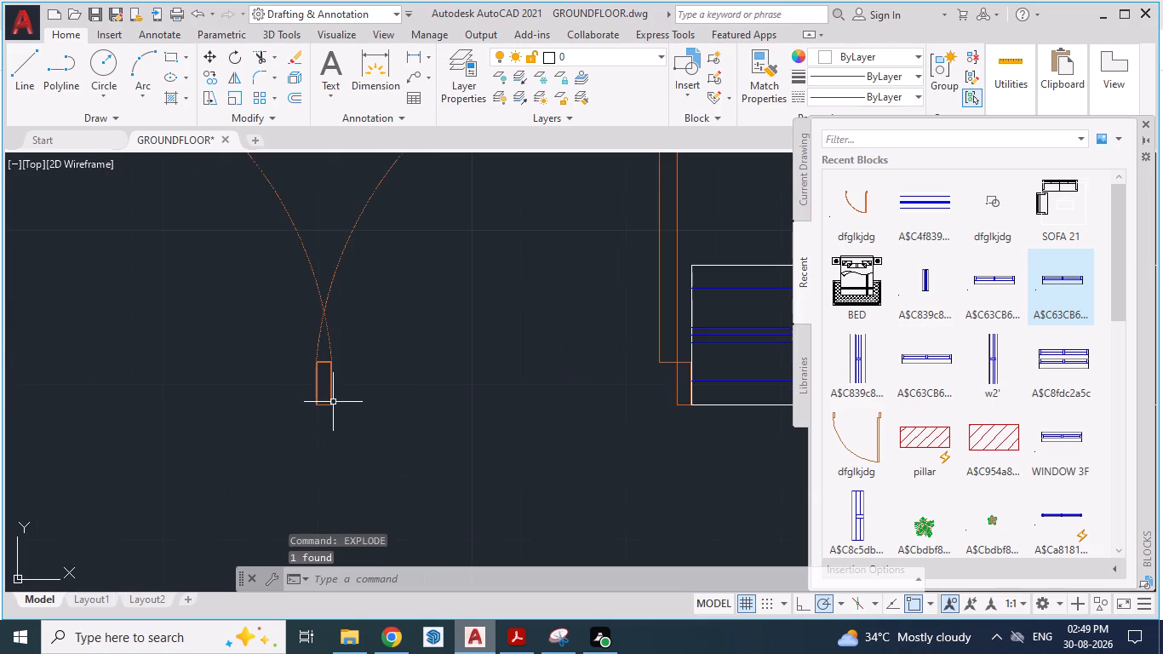
click(333, 402)
key(Delete)
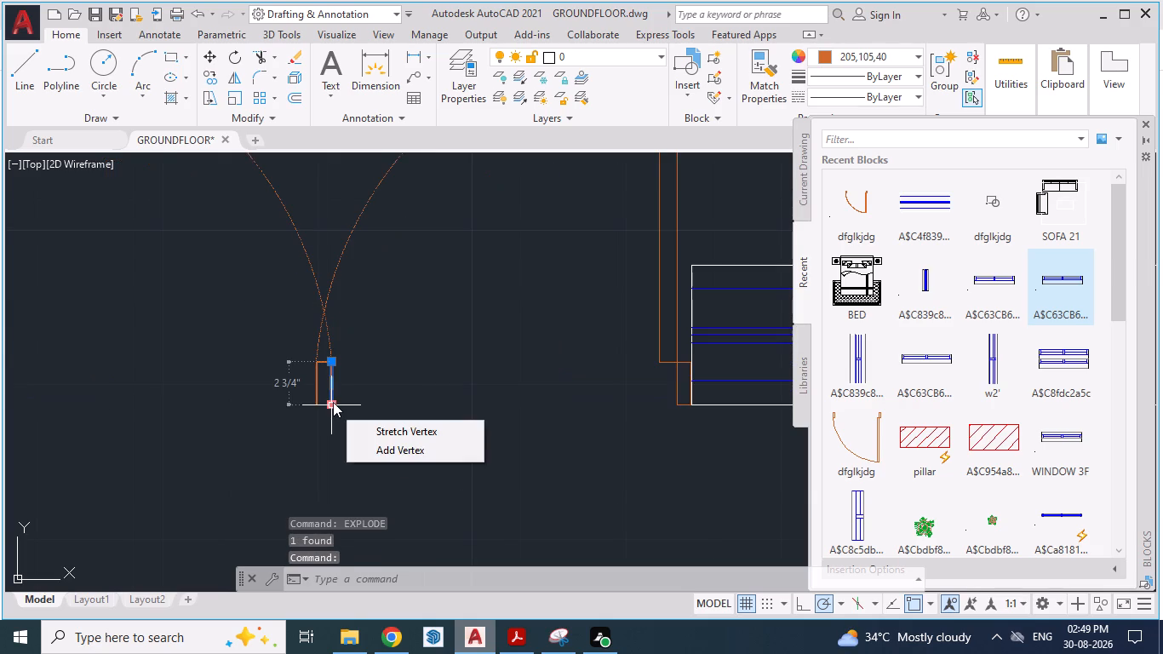
key(Escape)
key(Escape)
click(346, 446)
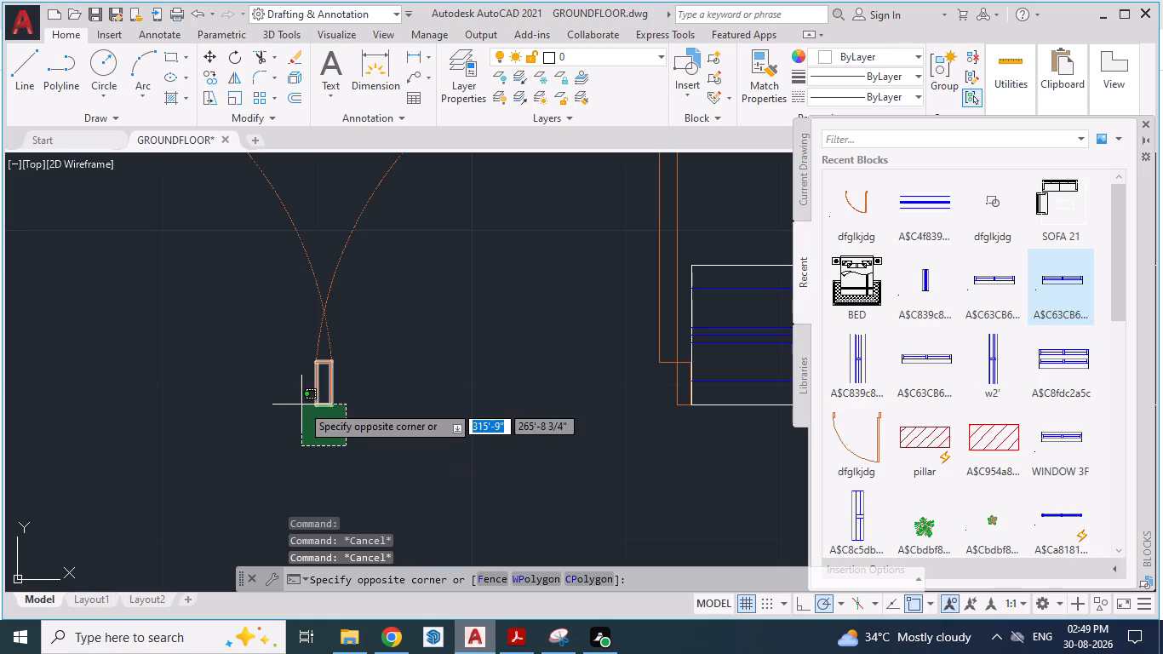
click(301, 404)
key(Delete)
scroll(404, 429, down, 2)
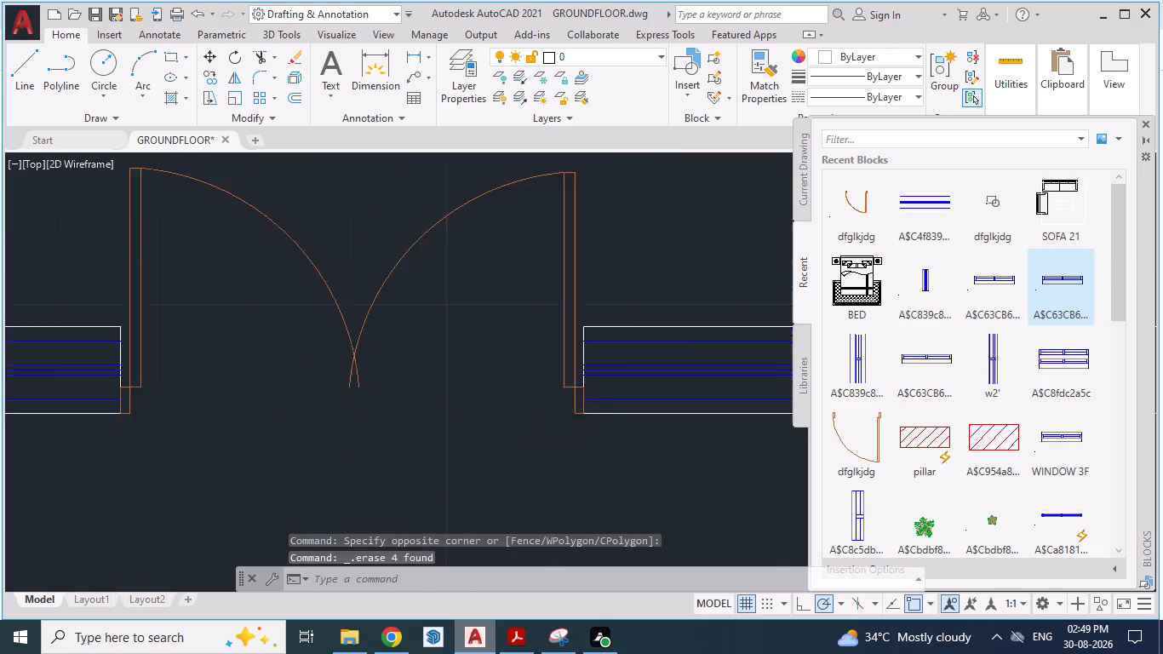
key(ctrl+s)
Trim the ends of both door swing arcs beyond their crossing point, and save the drawing.
scroll(357, 401, up, 2)
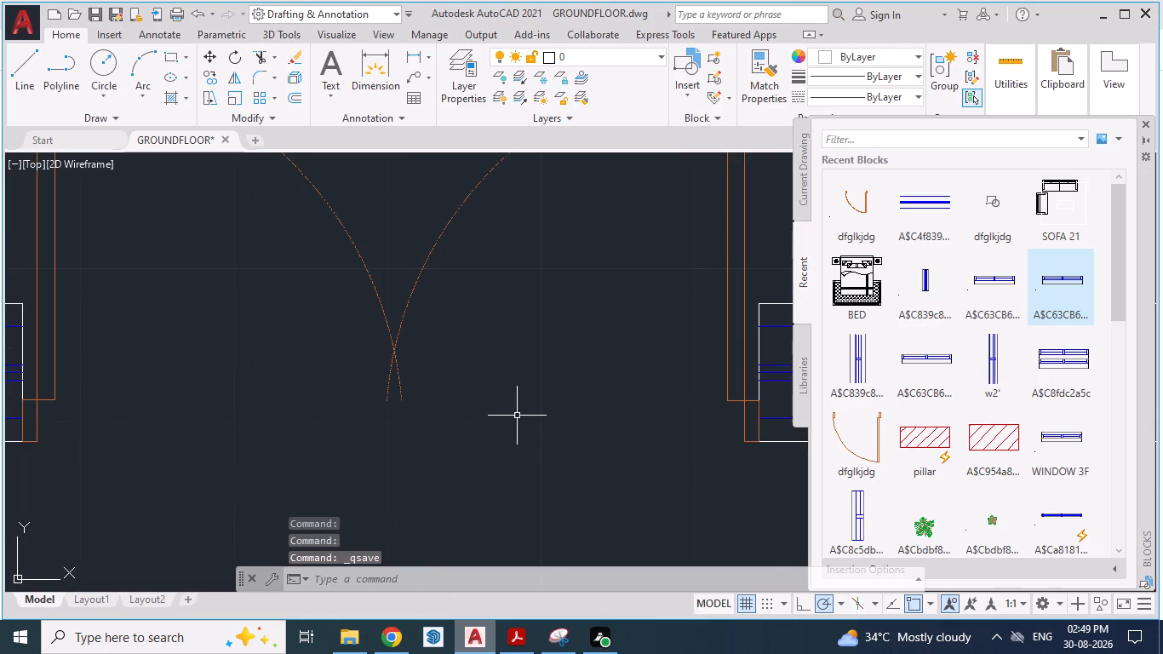
key(t)
key(r)
key(Return)
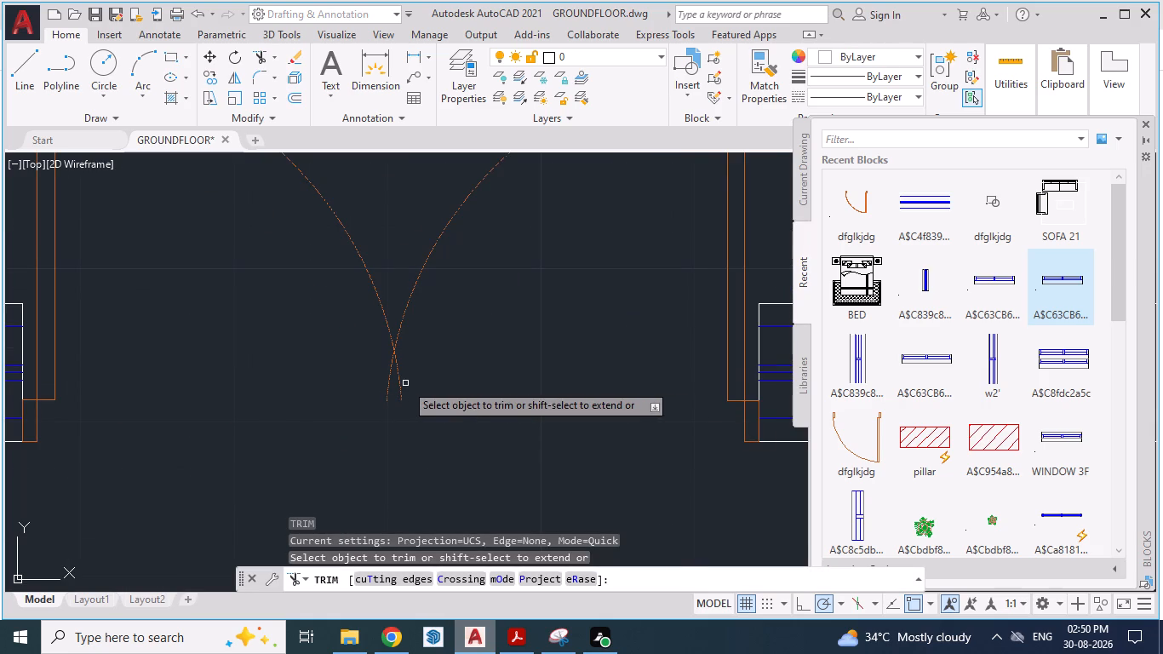
click(400, 381)
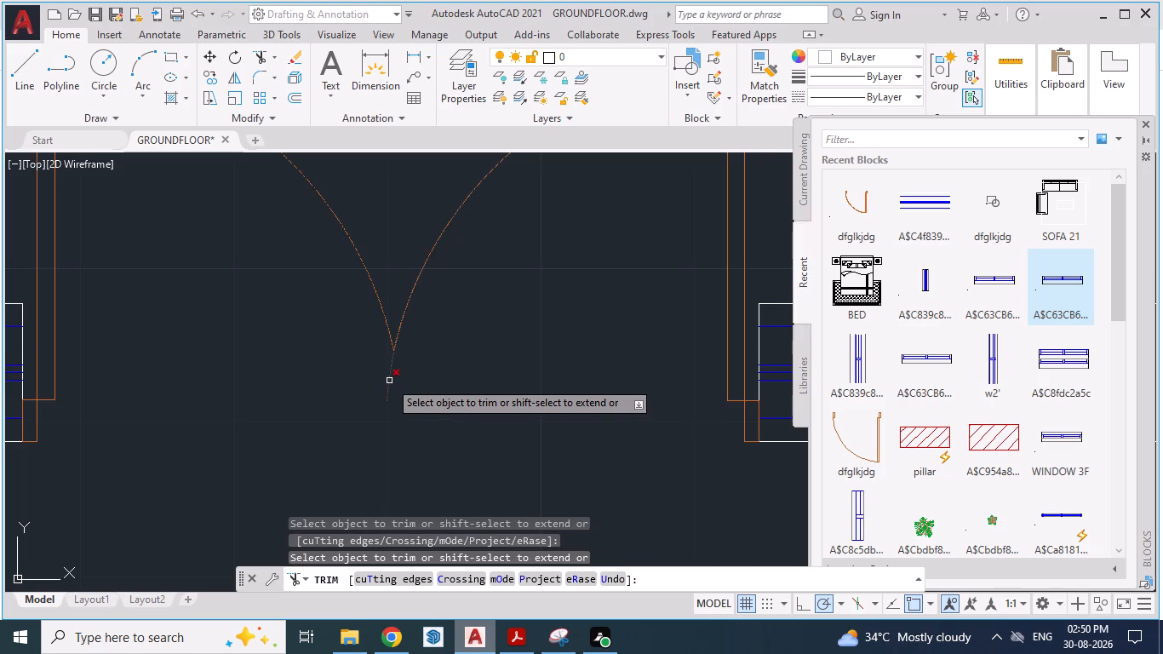
click(389, 381)
scroll(465, 405, down, 4)
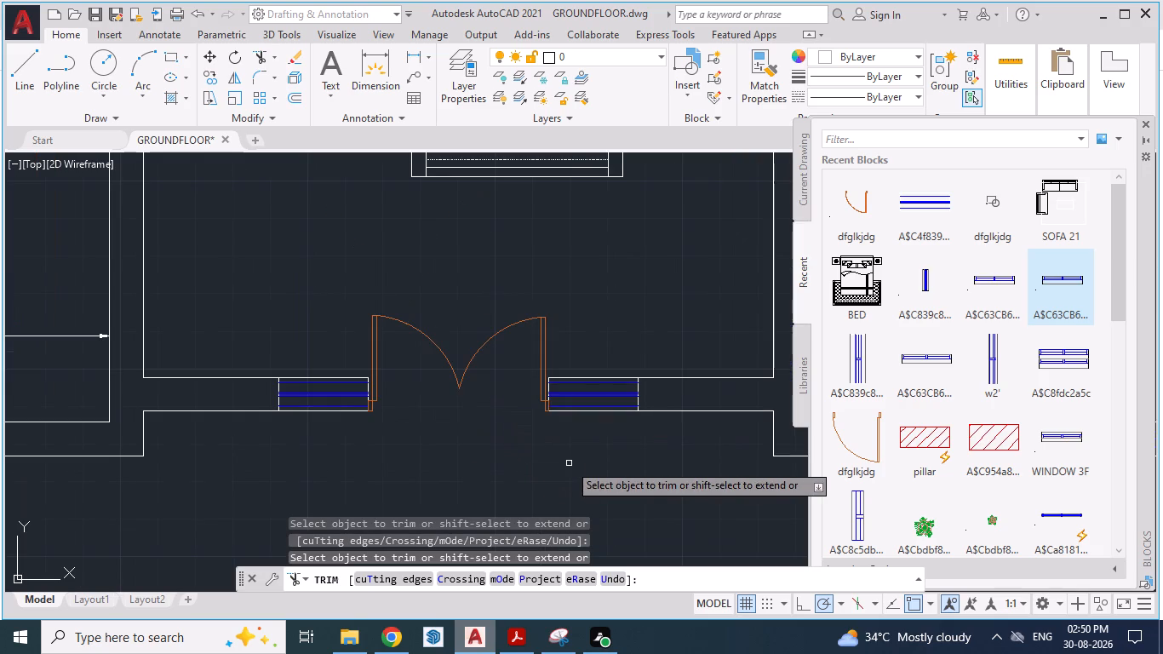
key(ctrl+s)
Check the dining area in the reference PDF and insert the recent block tthg into the dining room.
key(alt+Tab)
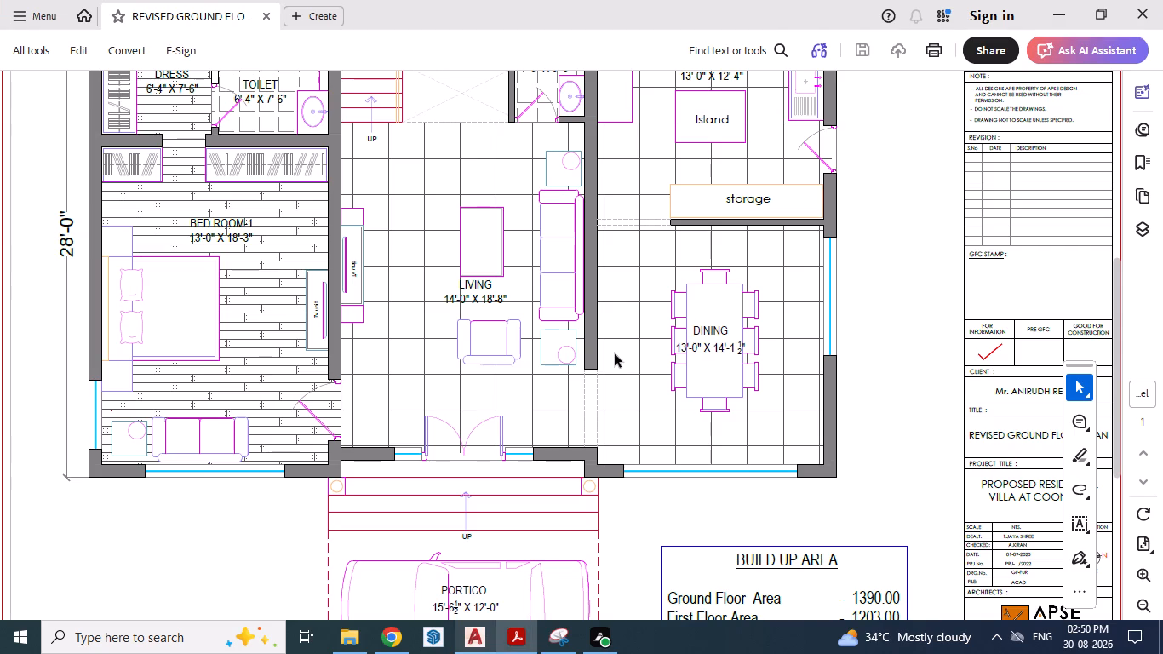
key(alt+Tab)
scroll(427, 391, down, 2)
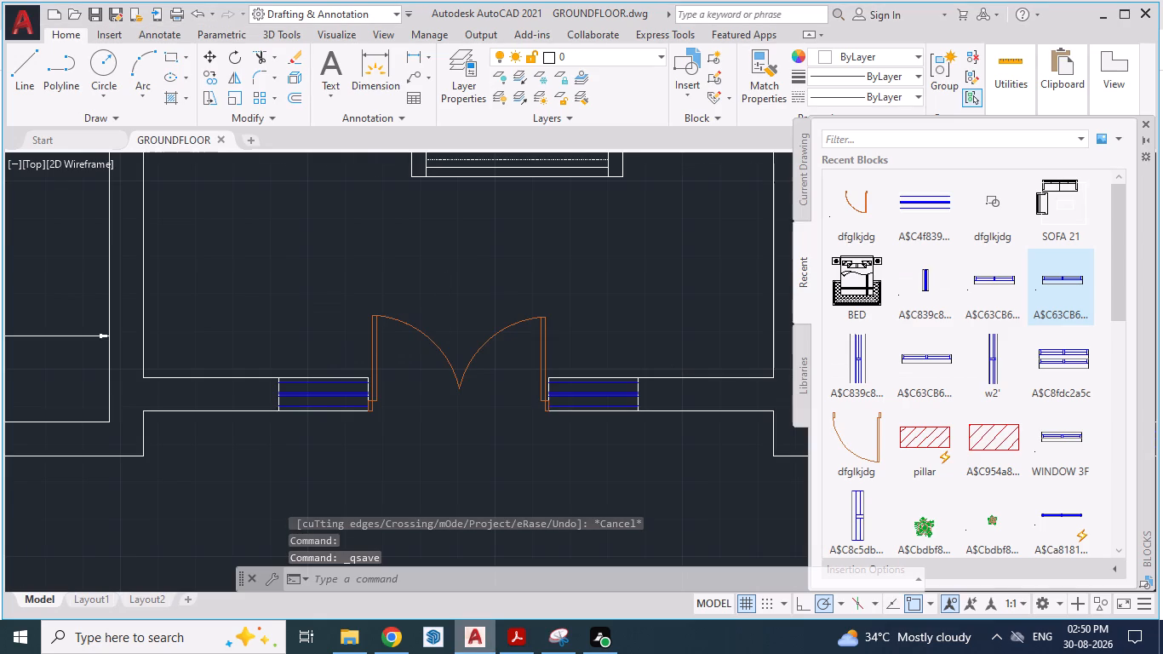
scroll(429, 429, down, 1)
scroll(978, 355, down, 6)
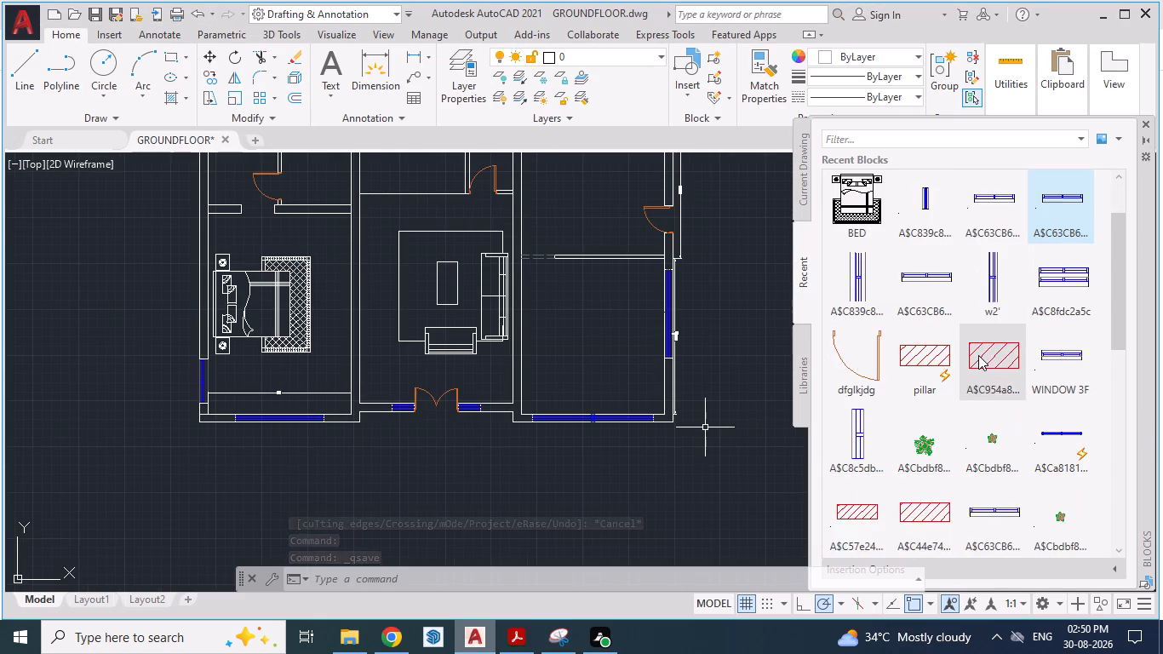
scroll(978, 355, down, 7)
drag(987, 467, 574, 333)
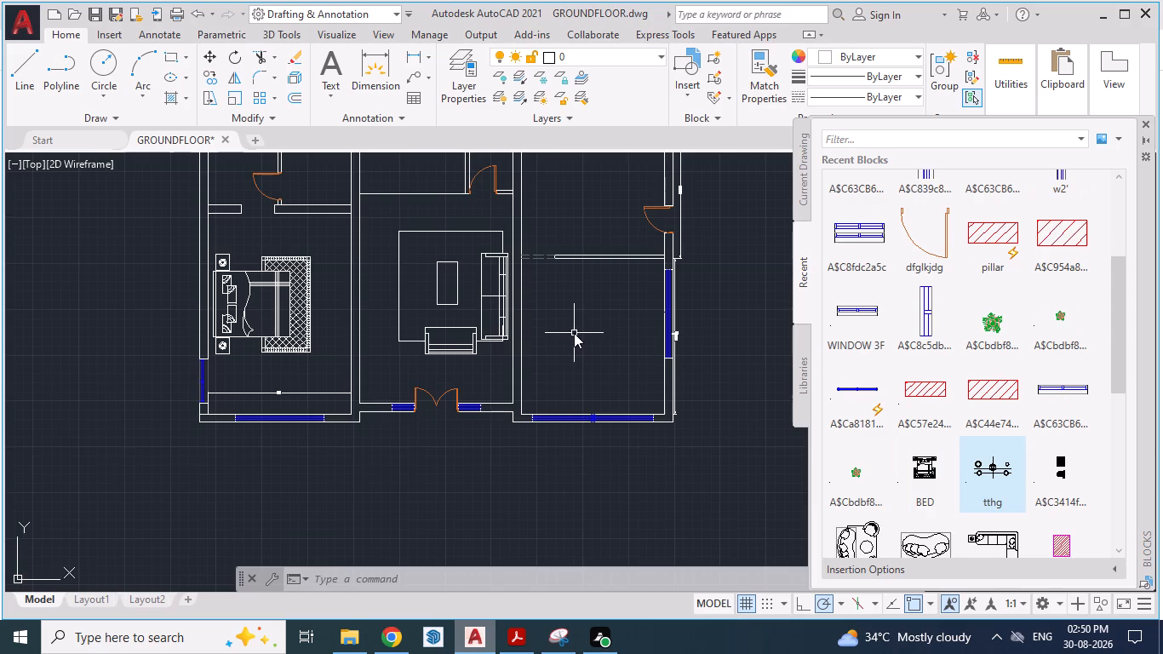
Locate the inserted dining table block away from the plan and move it over the ground floor plan.
scroll(574, 333, down, 8)
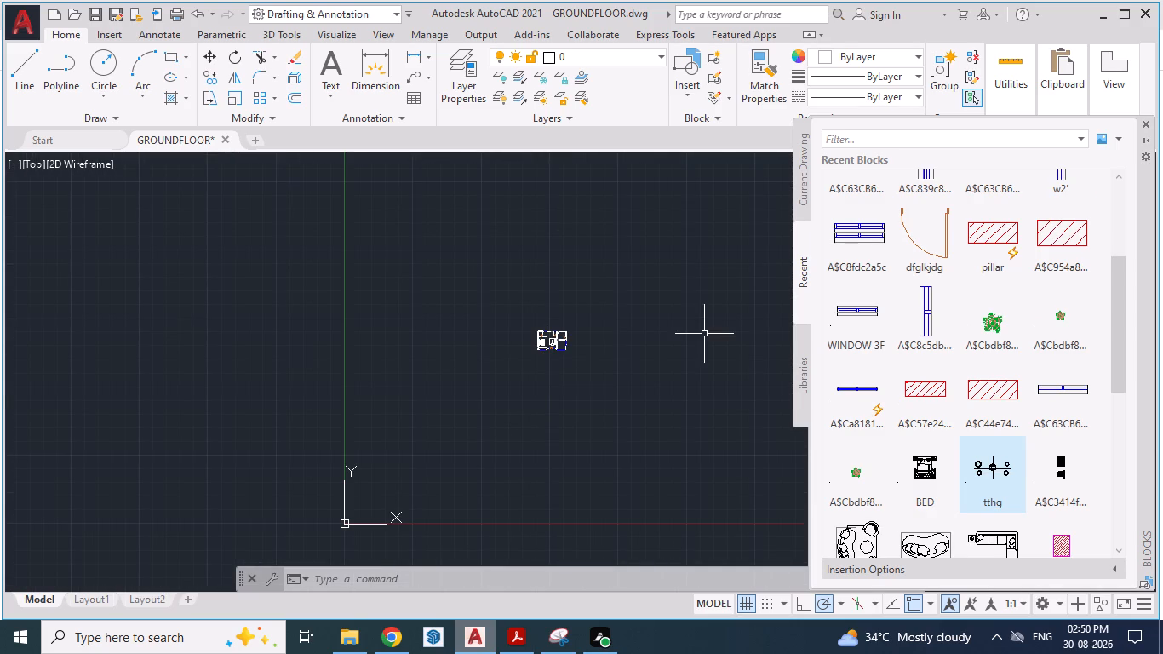
key(z)
key(Return)
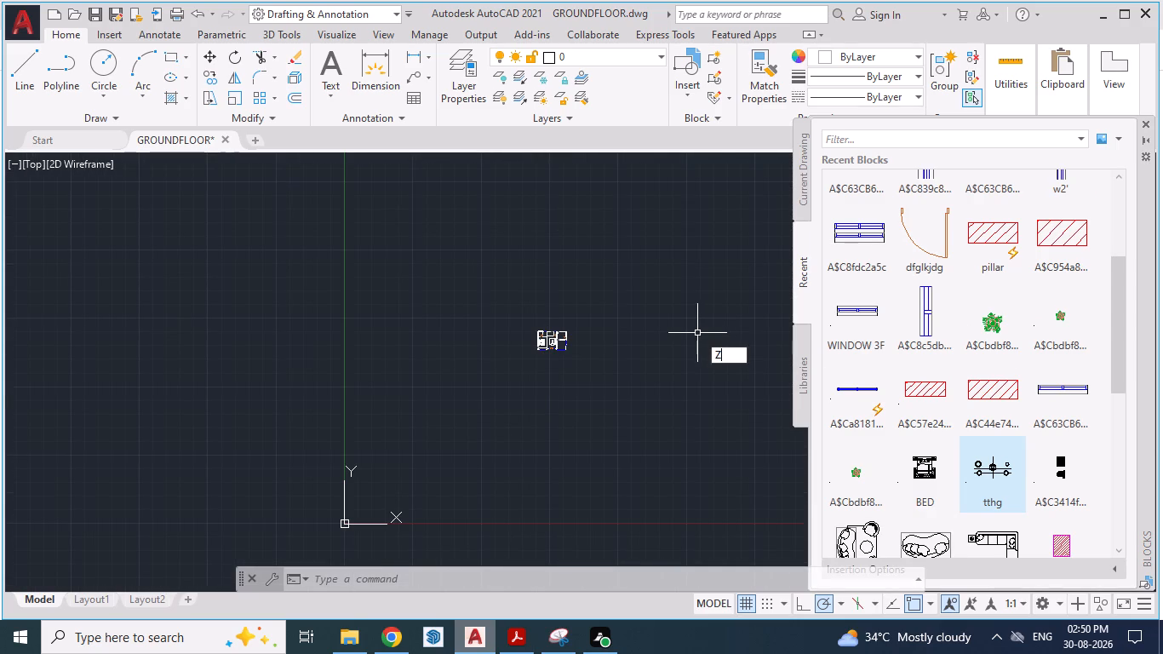
key(e)
key(Return)
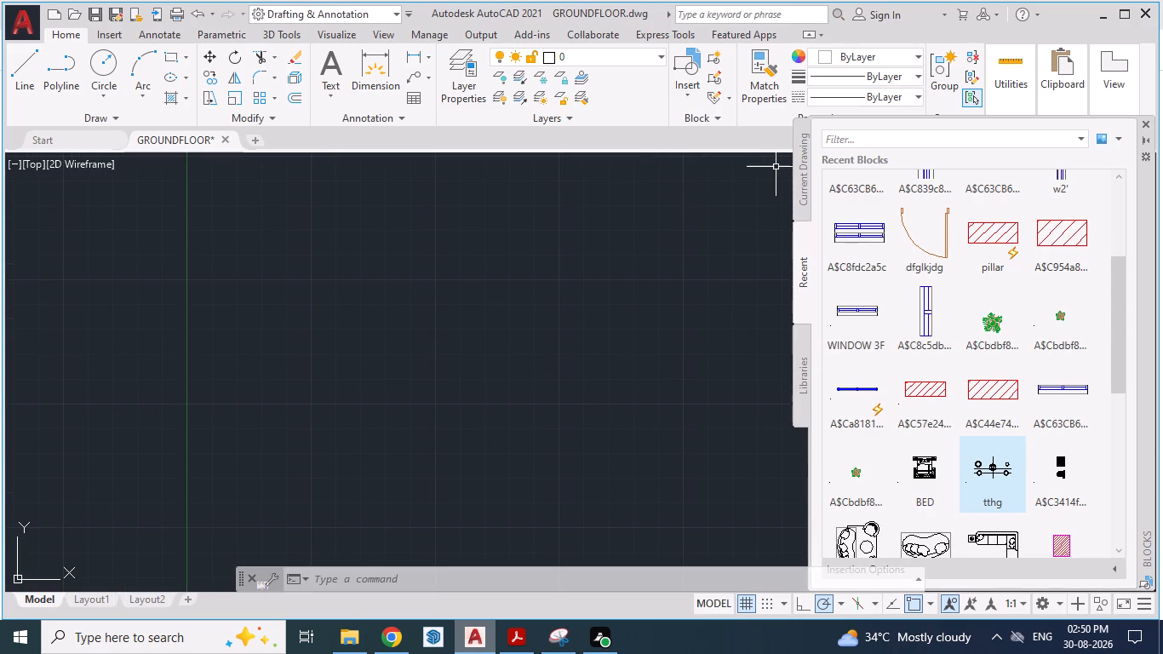
drag(776, 165, 177, 449)
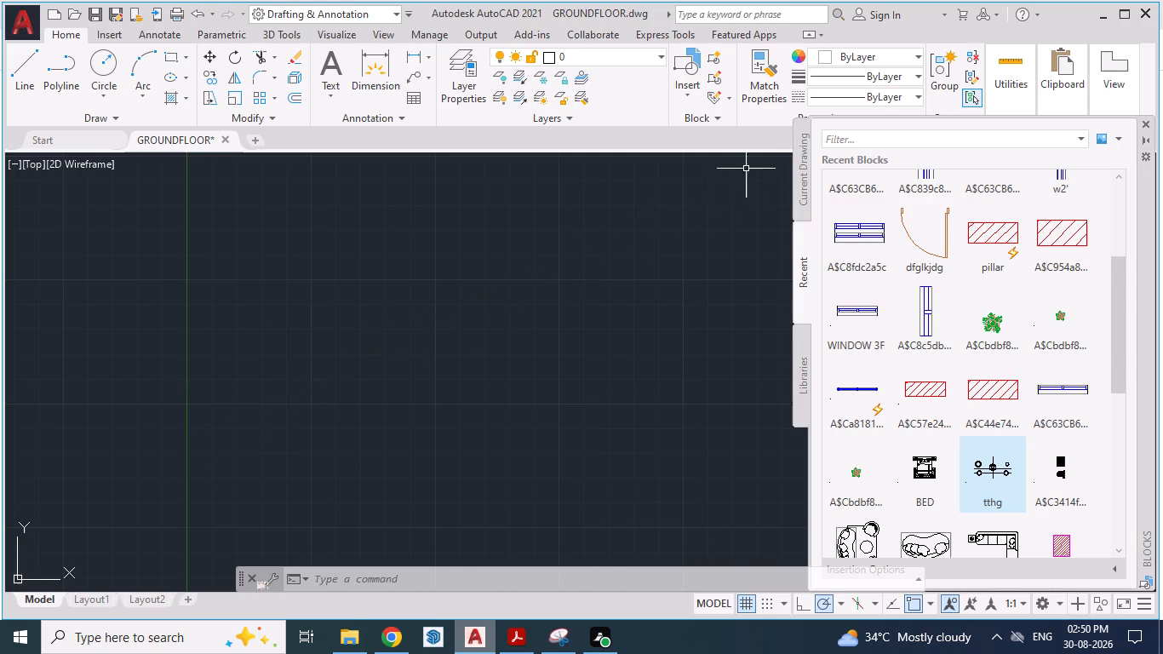
click(746, 169)
click(108, 525)
scroll(385, 414, down, 3)
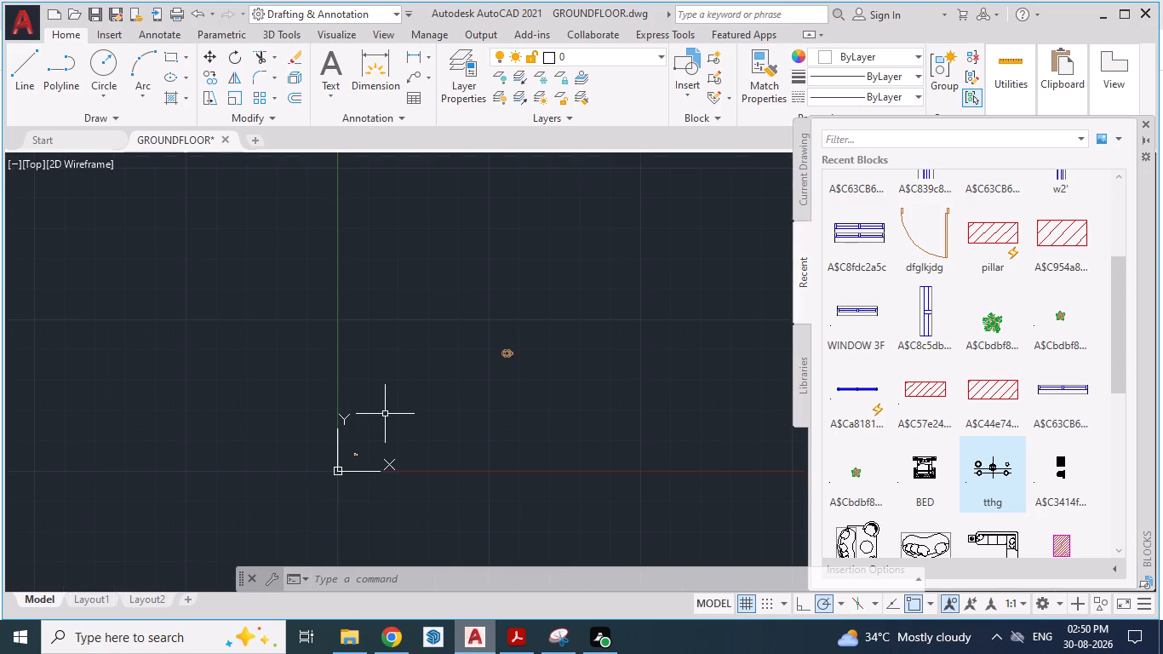
scroll(473, 359, up, 2)
click(559, 341)
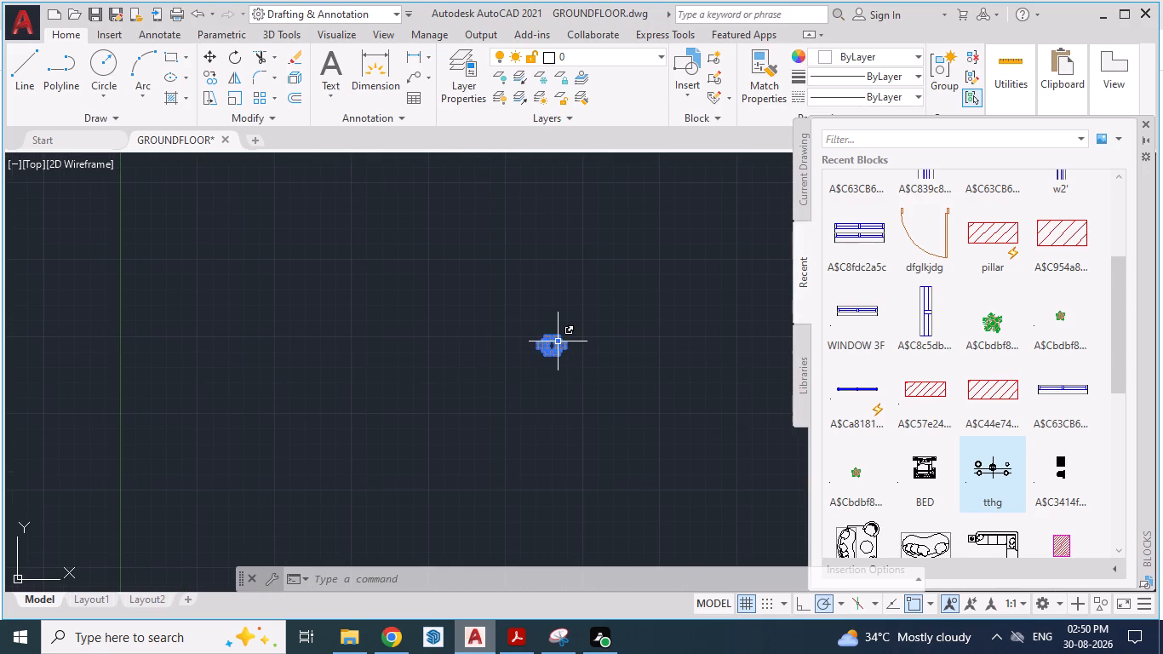
key(m)
key(Return)
drag(558, 341, 490, 437)
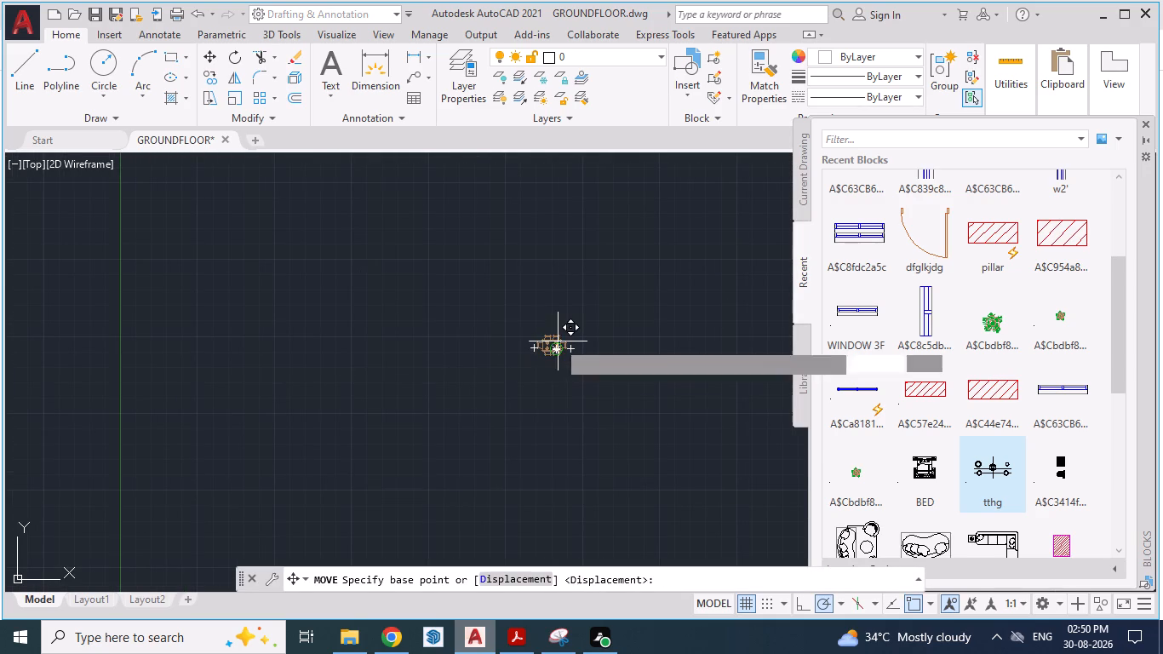
drag(490, 437, 481, 418)
scroll(481, 418, down, 2)
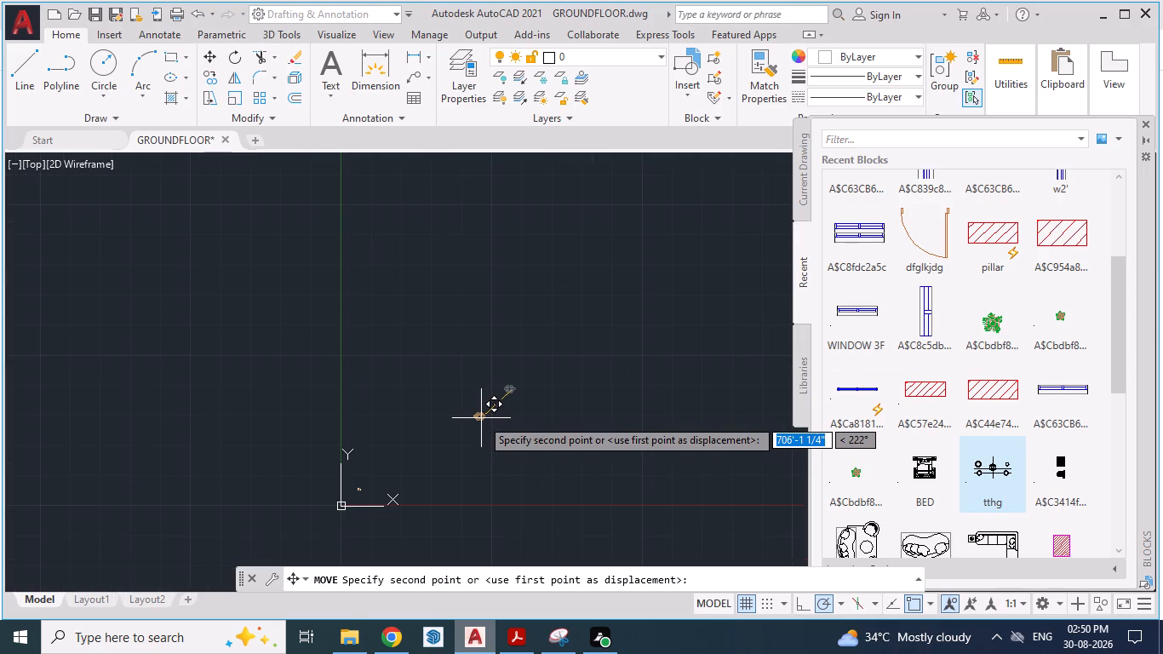
drag(481, 418, 482, 417)
scroll(482, 417, down, 3)
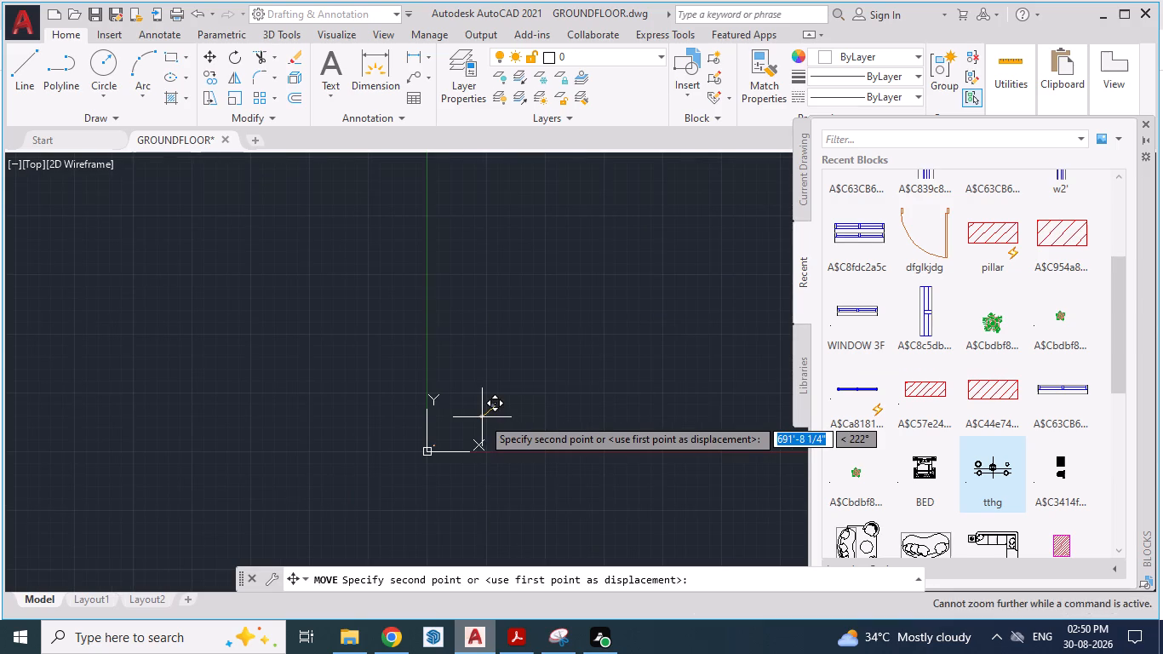
drag(482, 417, 510, 314)
scroll(468, 422, down, 1)
scroll(415, 473, up, 4)
scroll(510, 314, up, 4)
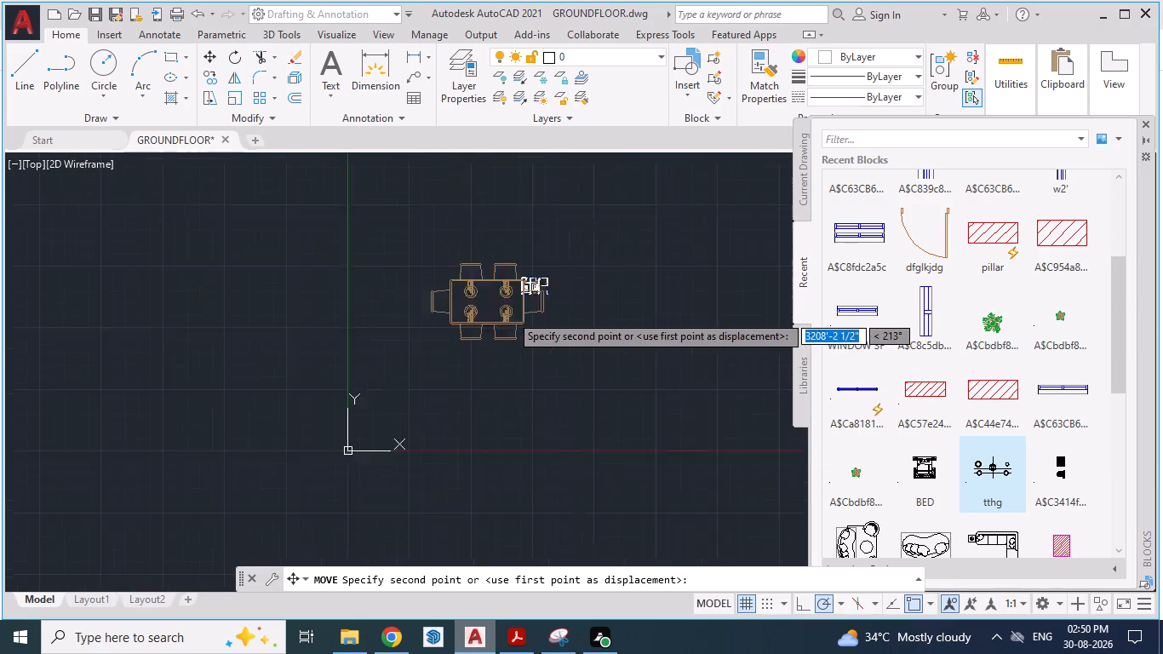
drag(510, 314, 464, 381)
scroll(524, 302, up, 3)
scroll(474, 367, down, 2)
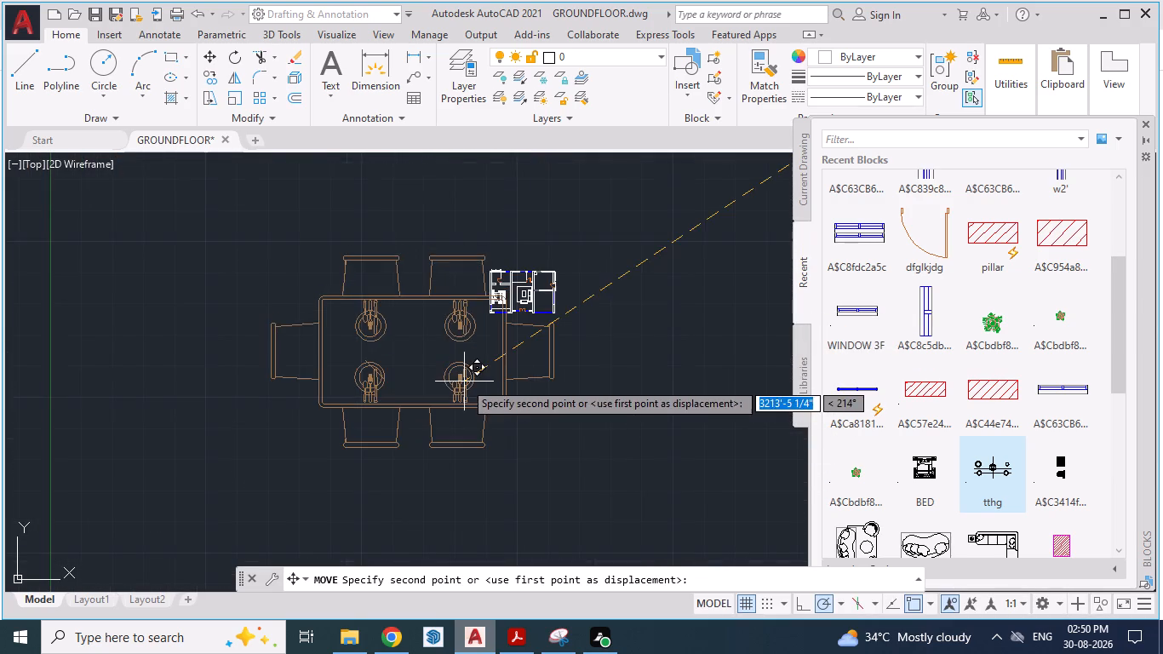
drag(464, 381, 549, 363)
scroll(567, 285, up, 3)
scroll(549, 363, up, 2)
click(549, 363)
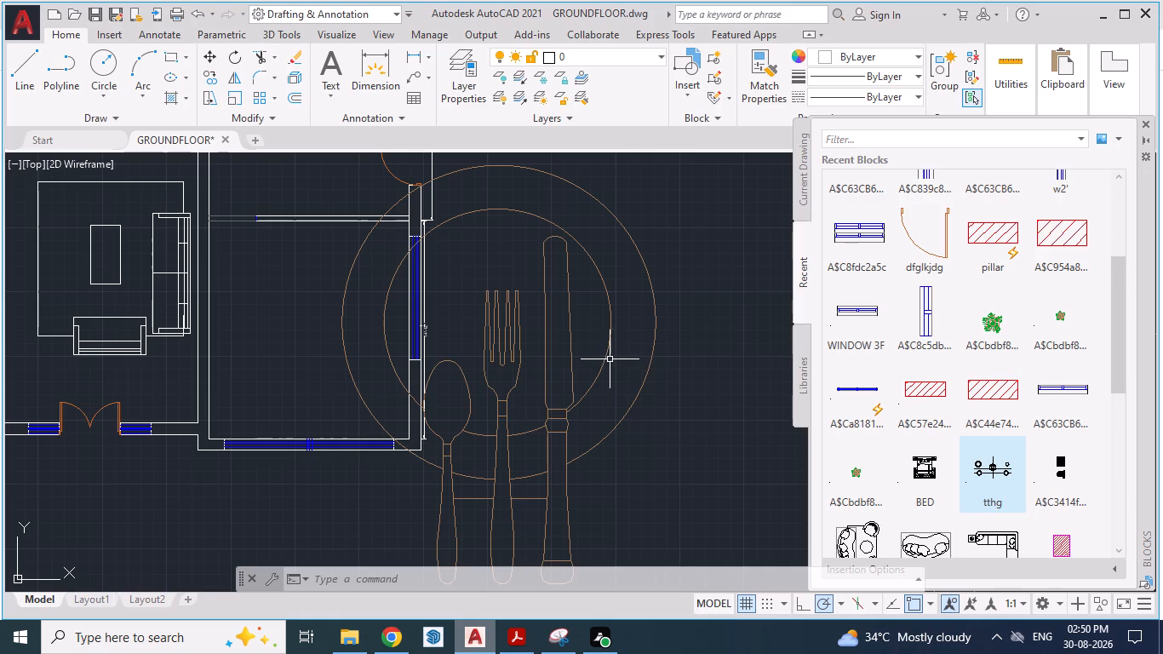
Scale the oversized dining table block down freehand to roughly half the floor plan's width.
click(605, 358)
scroll(600, 354, down, 6)
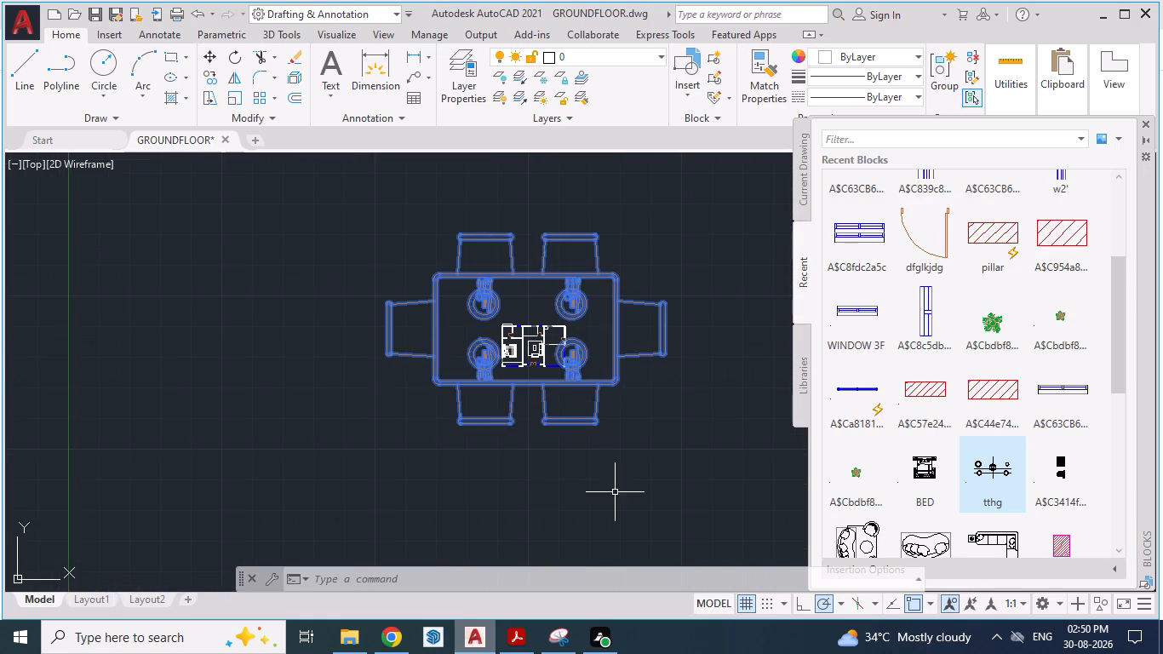
text(SCA)
key(Return)
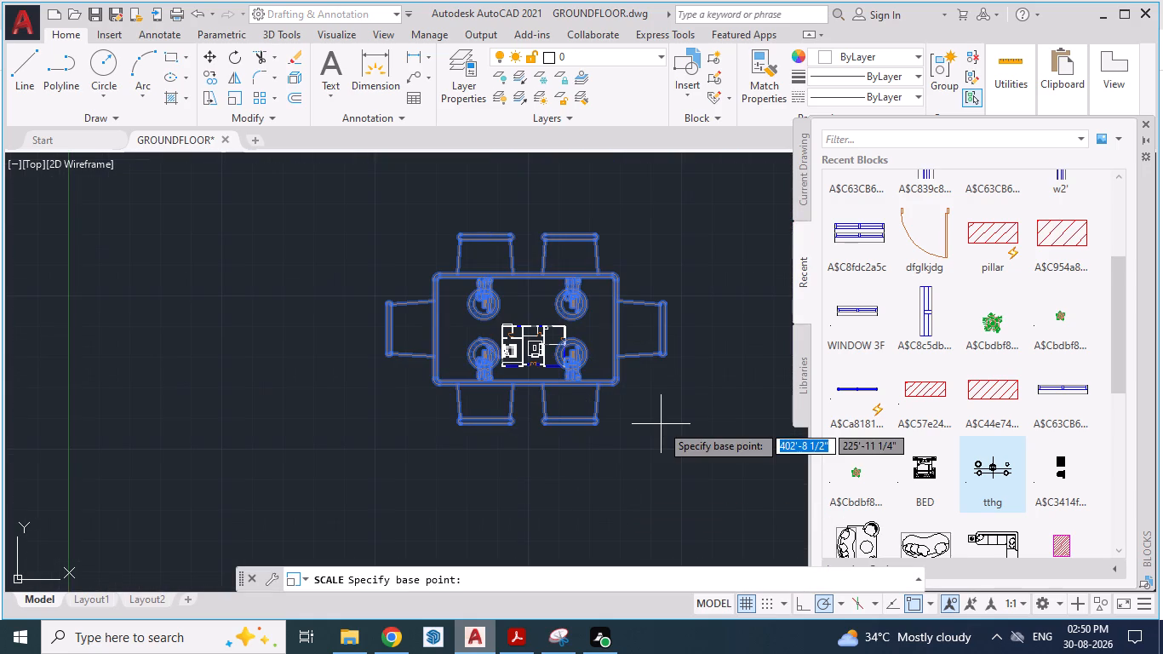
drag(610, 280, 581, 302)
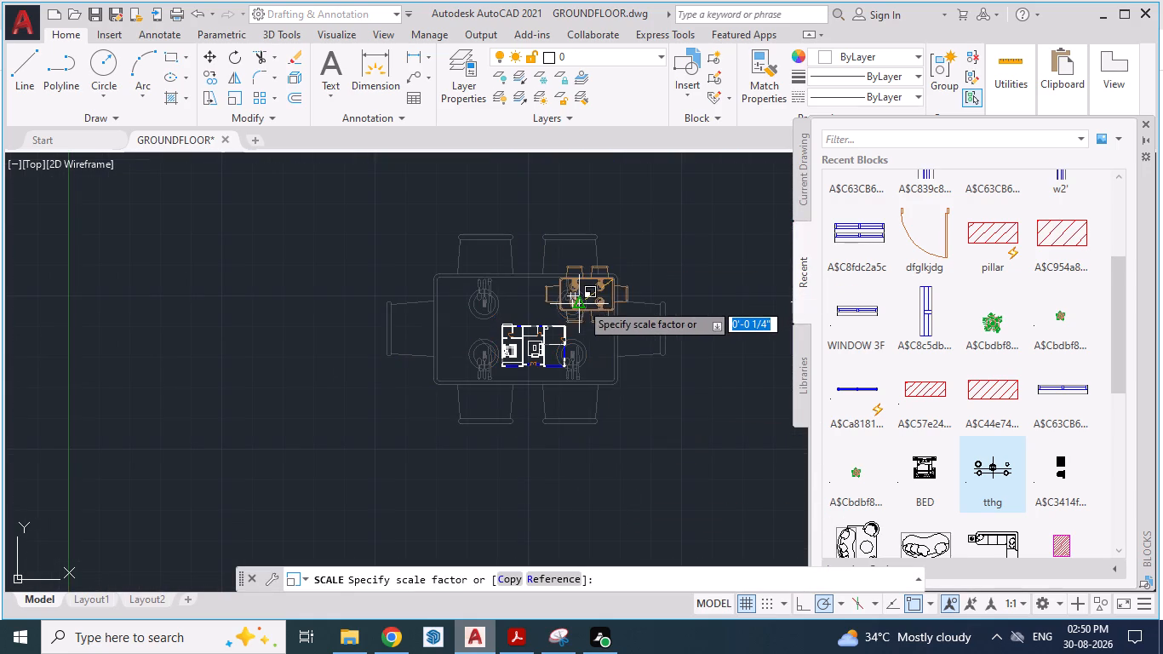
drag(581, 302, 599, 291)
click(599, 291)
Rotate the dining table block 90 degrees so the table's long side runs vertically.
scroll(651, 283, up, 1)
click(573, 299)
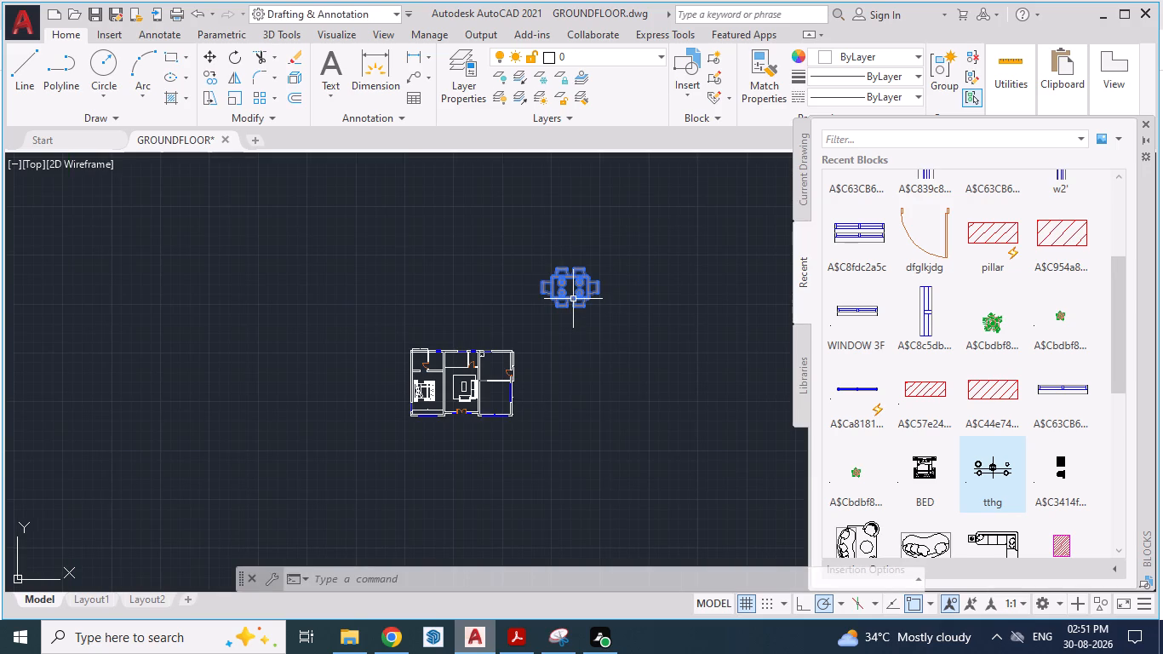
text(RO)
key(Return)
click(581, 290)
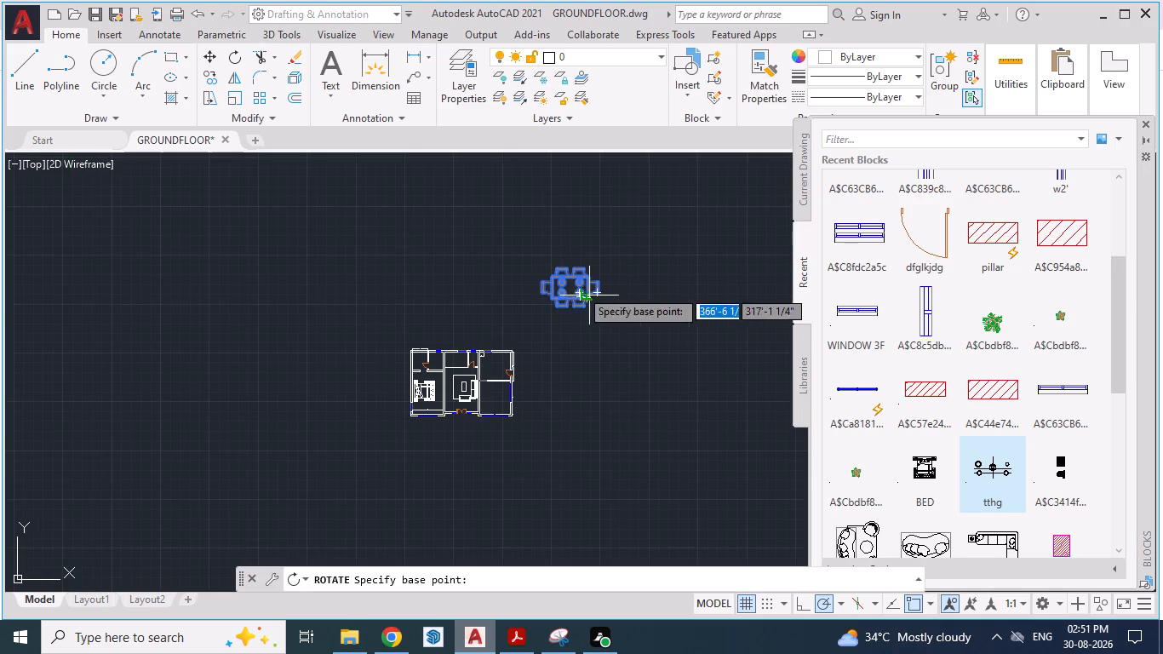
click(575, 359)
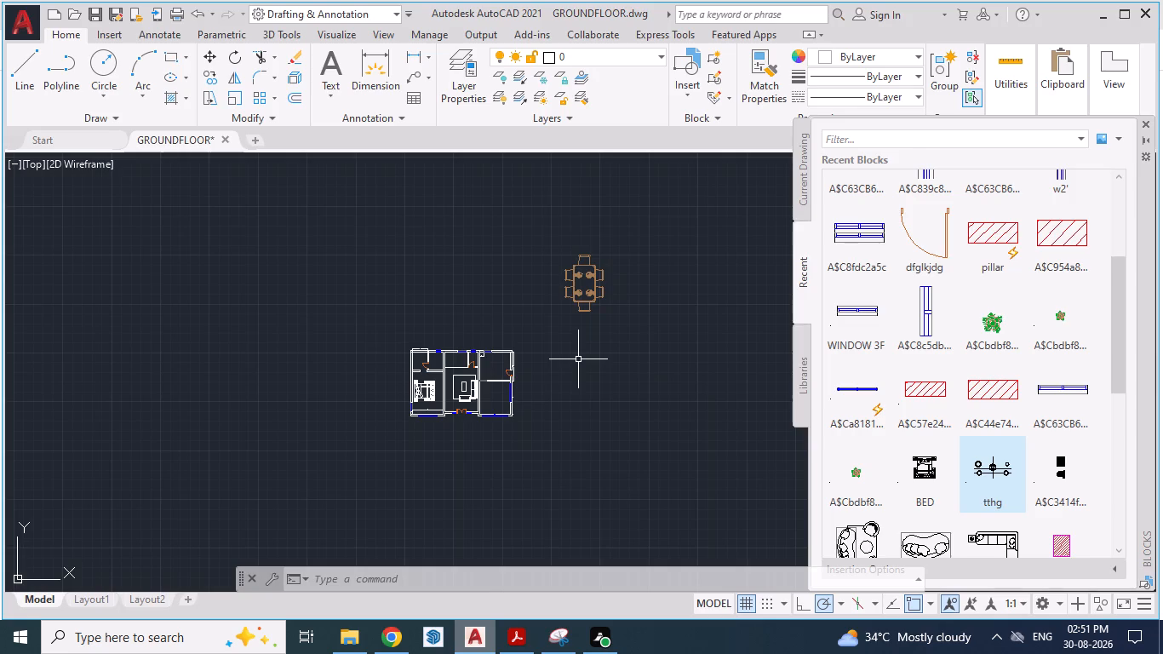
Glance at the reference PDF, and move the rotated dining table block onto the dining room.
key(alt+Tab)
key(alt+Tab)
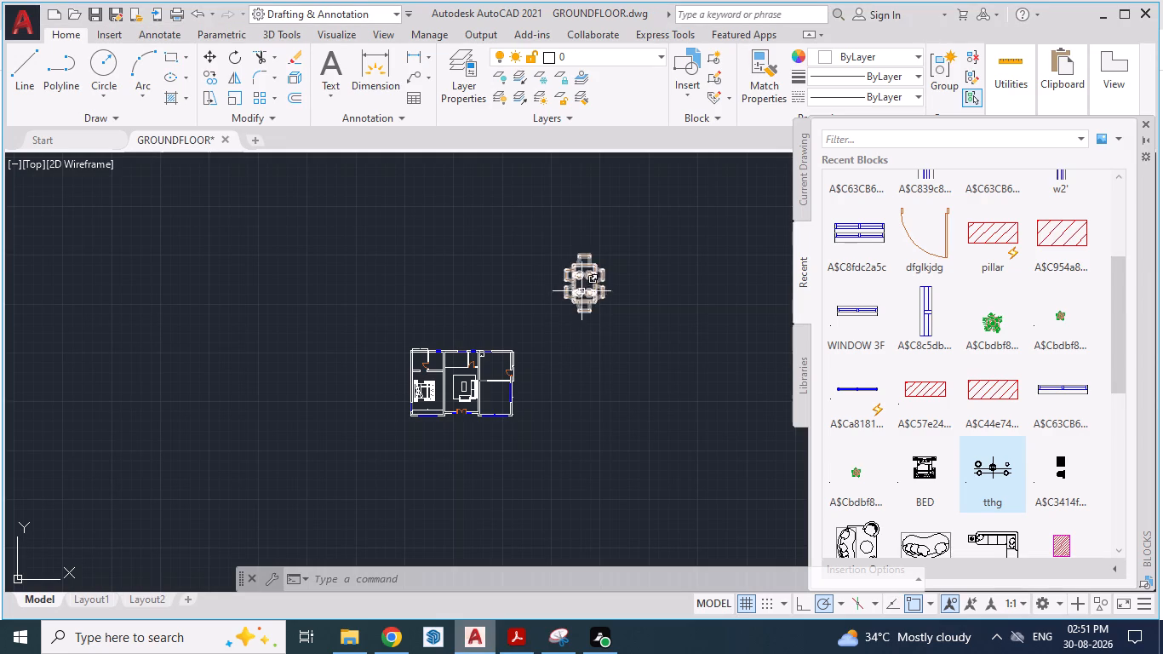
click(581, 291)
key(m)
key(Return)
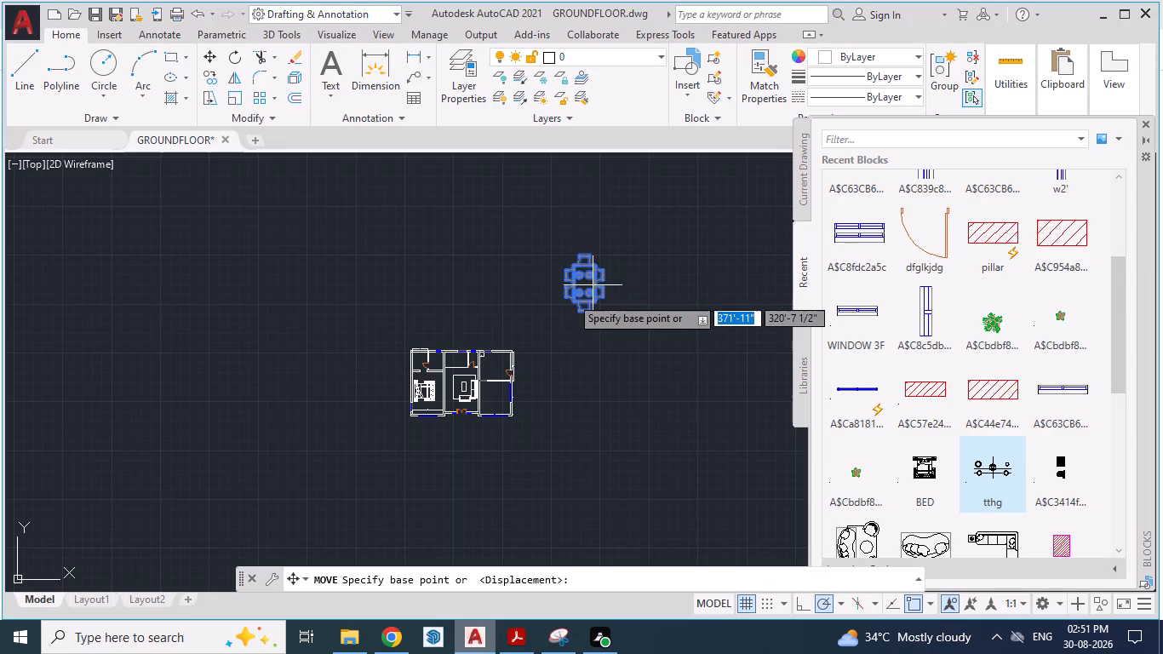
drag(565, 295, 514, 323)
scroll(469, 441, up, 3)
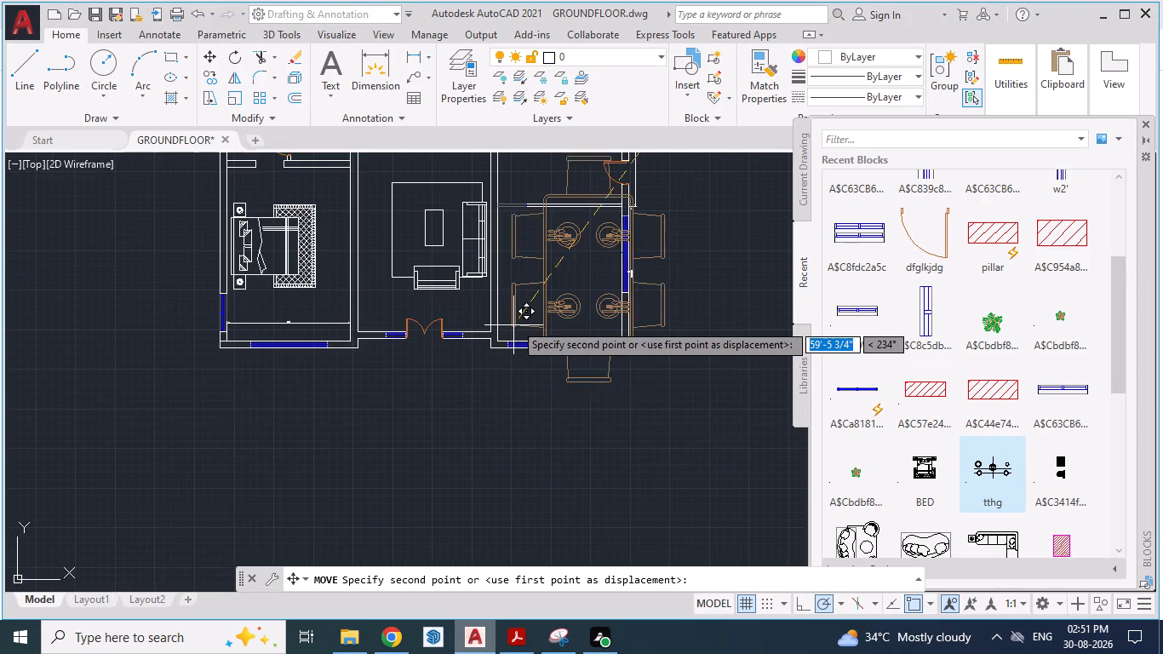
drag(514, 323, 488, 339)
click(488, 339)
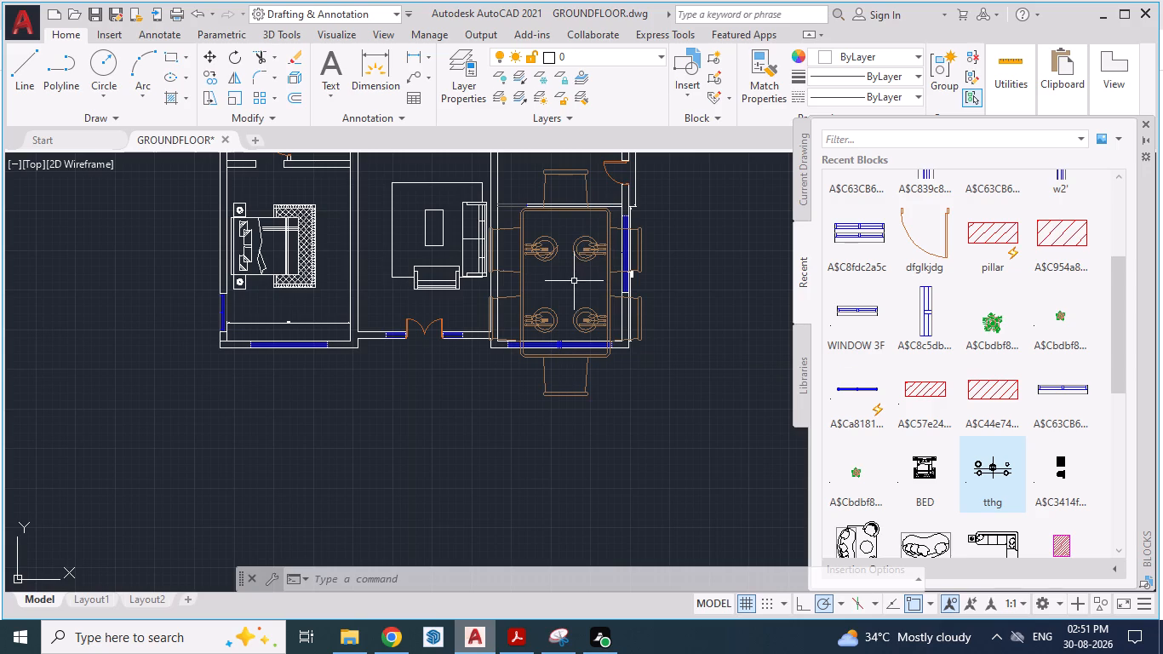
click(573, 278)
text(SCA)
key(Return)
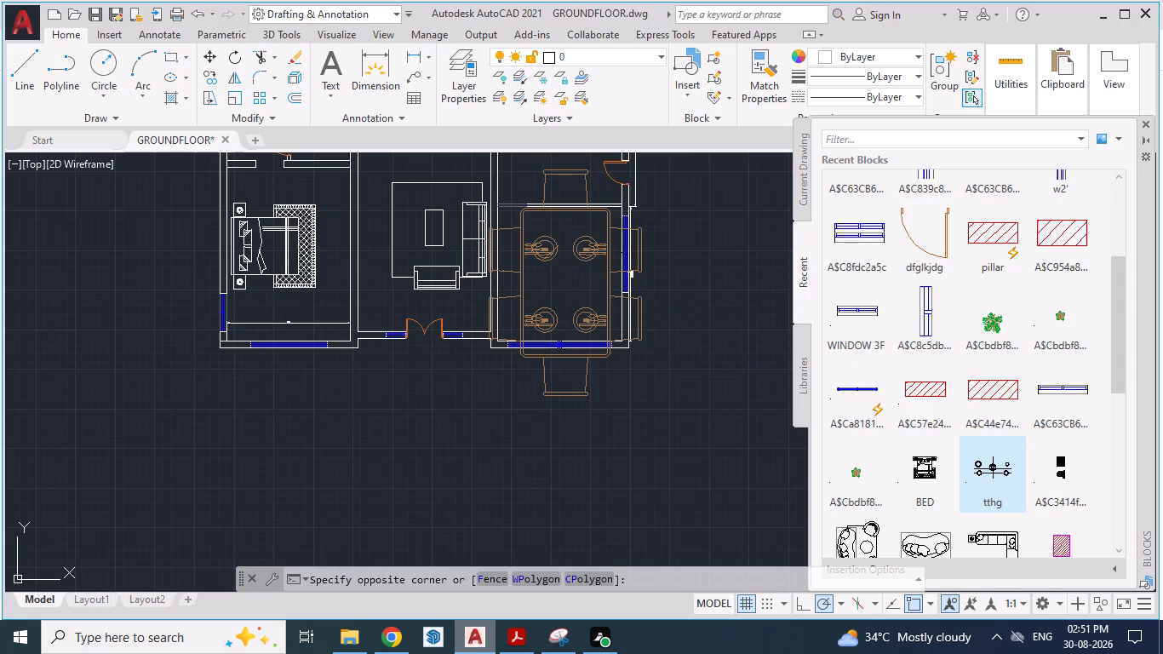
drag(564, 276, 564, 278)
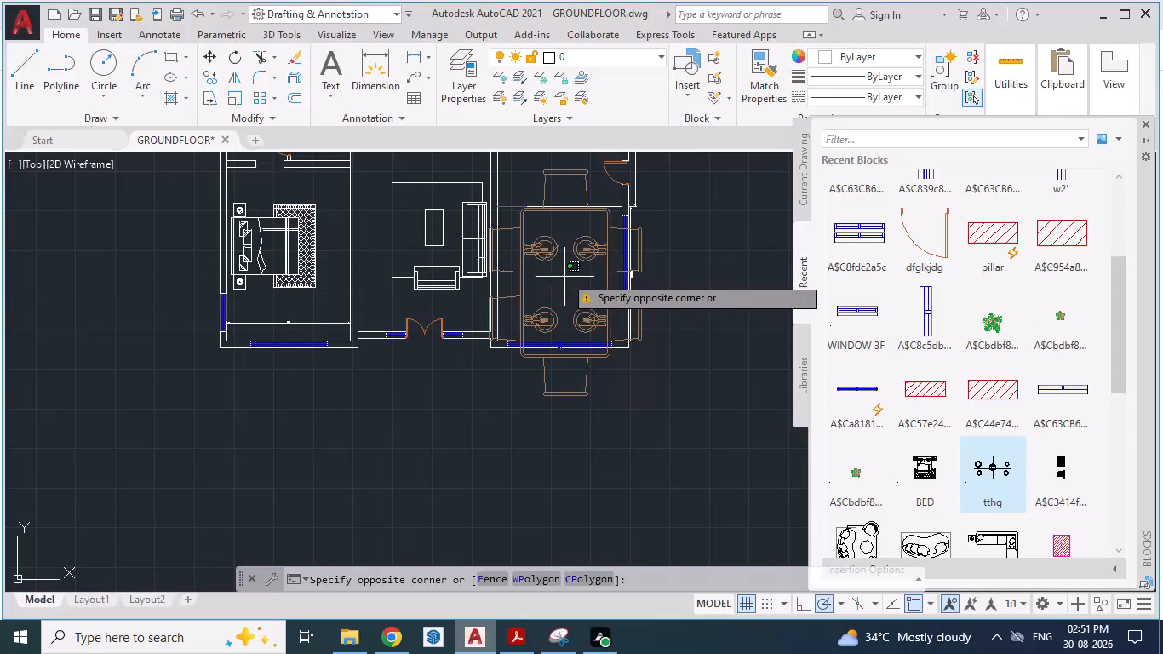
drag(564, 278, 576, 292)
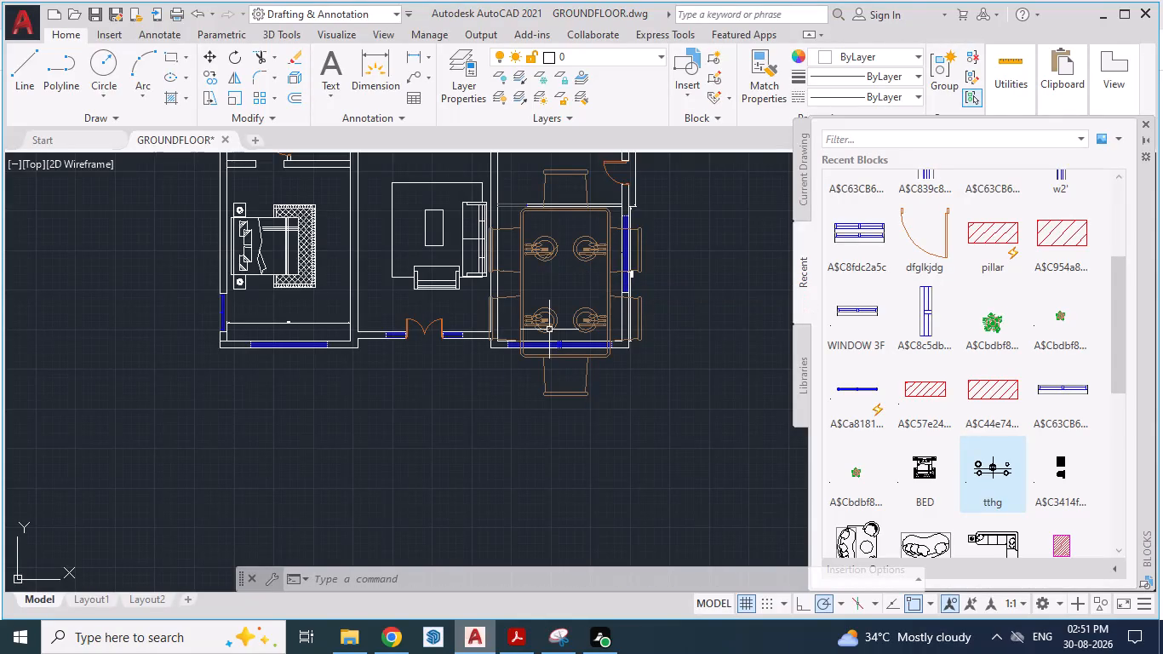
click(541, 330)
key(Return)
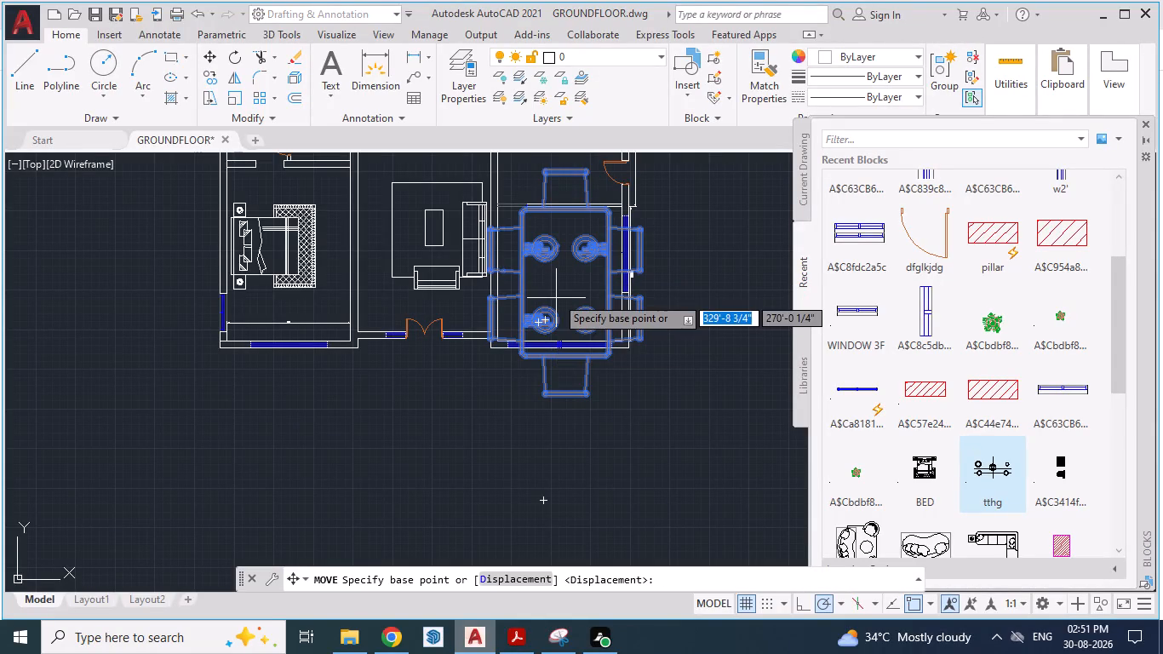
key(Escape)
Scale the dining table block down freehand until the table and all its chairs fit inside the dining room.
click(528, 323)
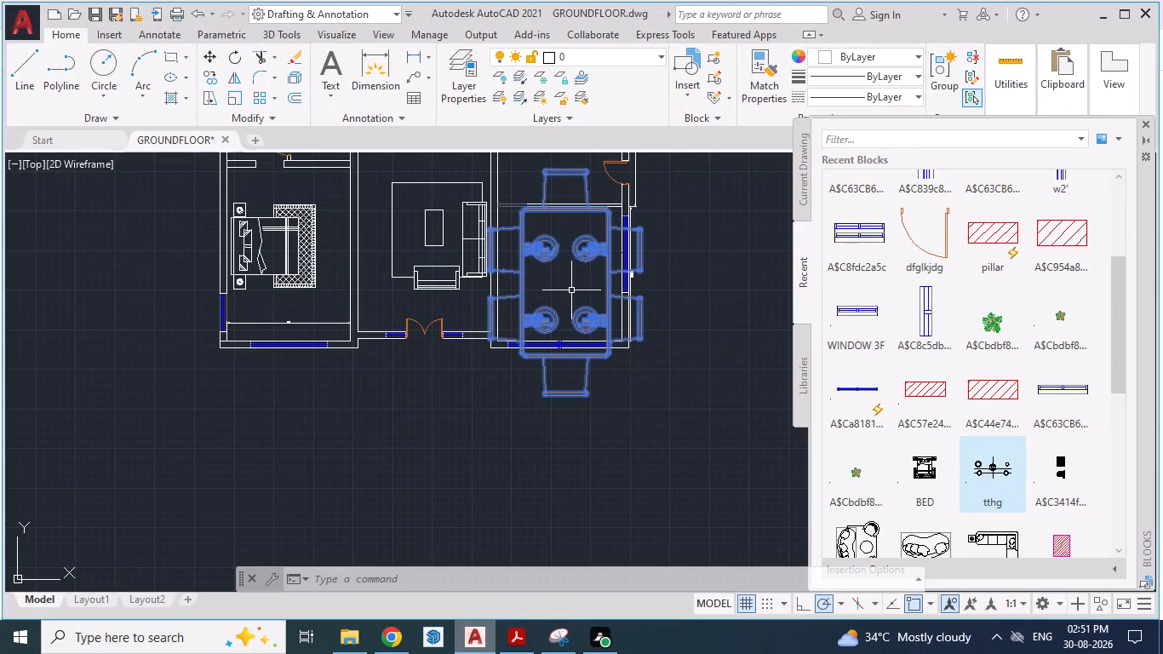
text(SCA)
key(Return)
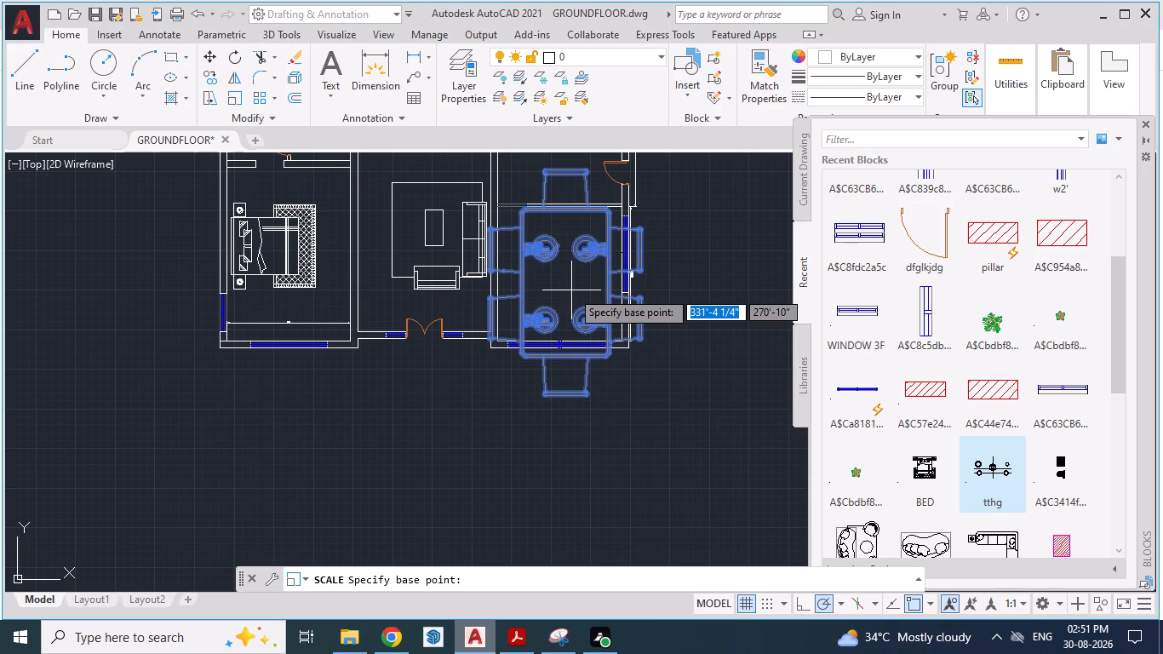
drag(570, 284, 587, 295)
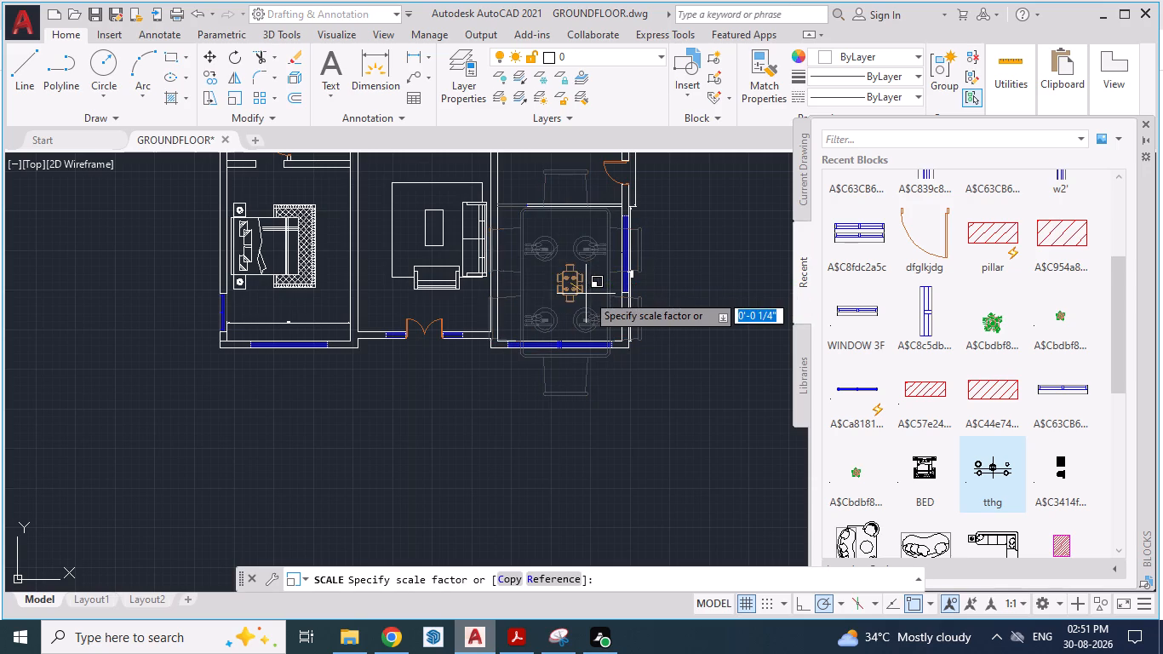
drag(587, 295, 598, 308)
click(598, 308)
key(Escape)
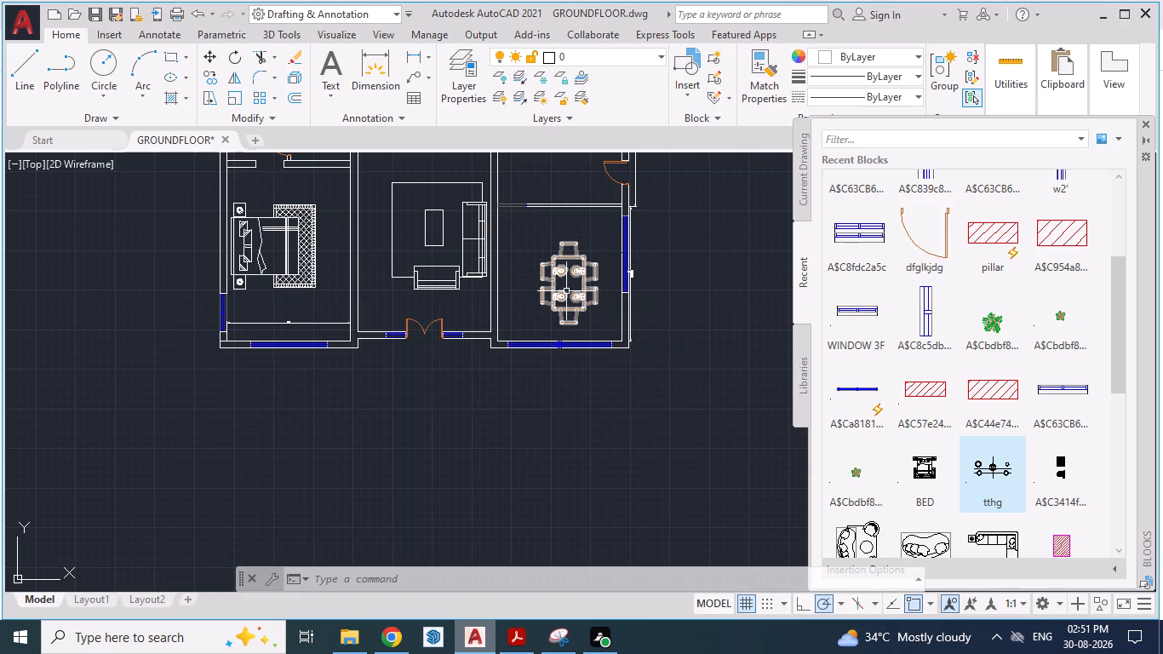
Move the dining table block slightly up toward the middle of the dining room.
click(559, 288)
click(552, 288)
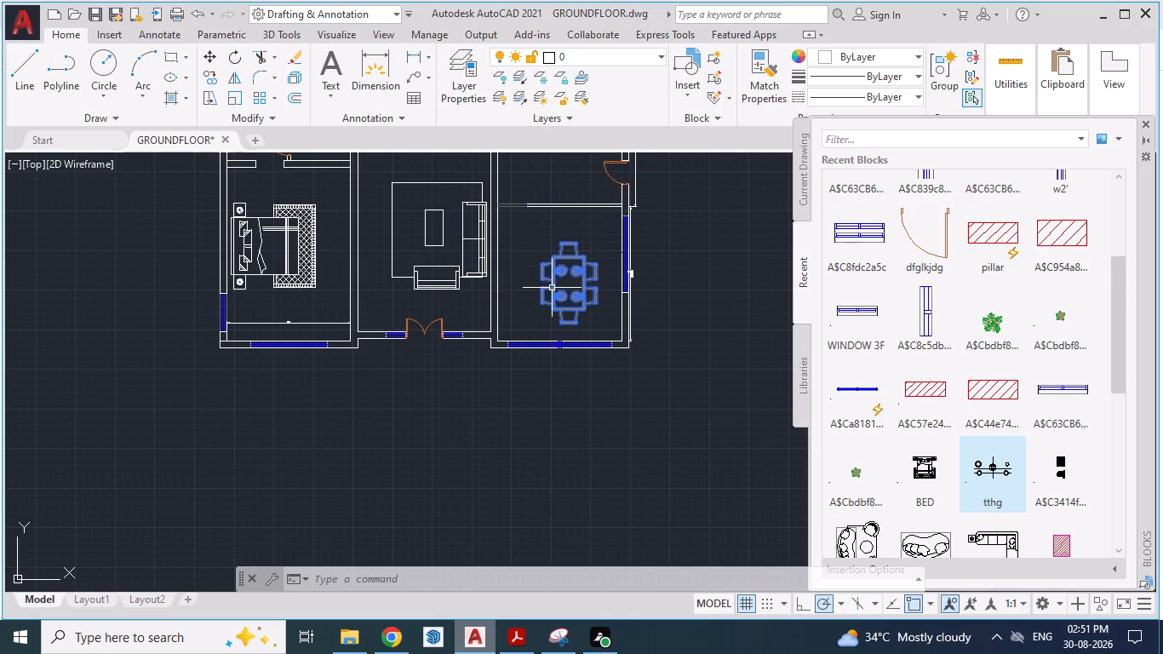
key(m)
key(Return)
drag(551, 288, 556, 275)
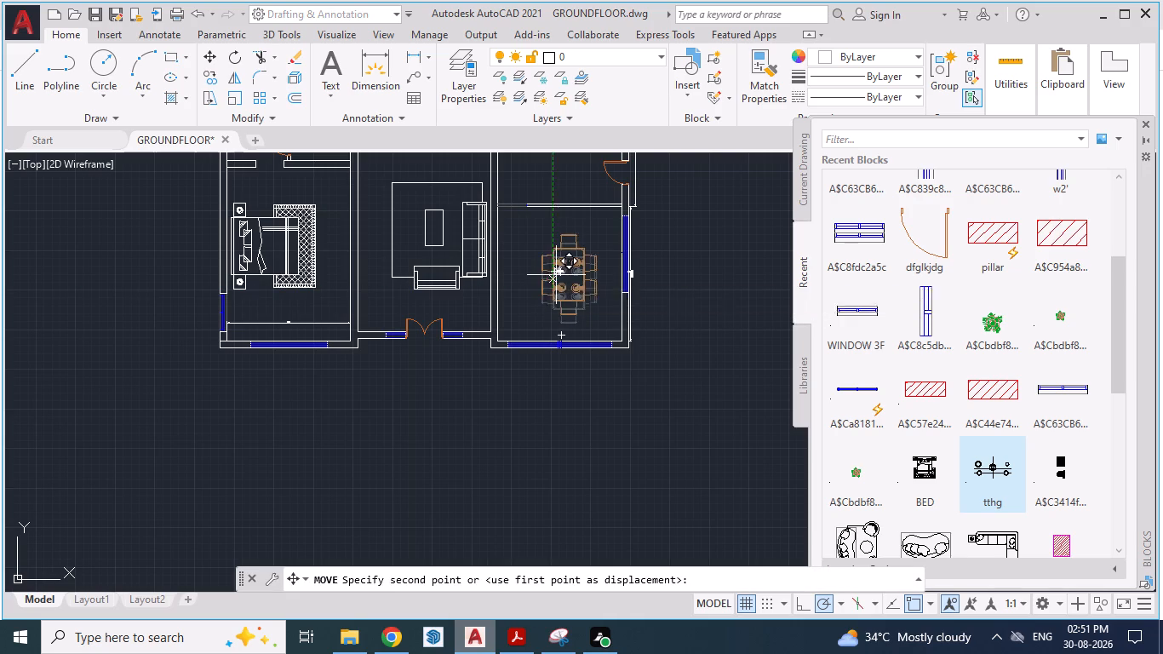
drag(556, 275, 551, 272)
click(551, 273)
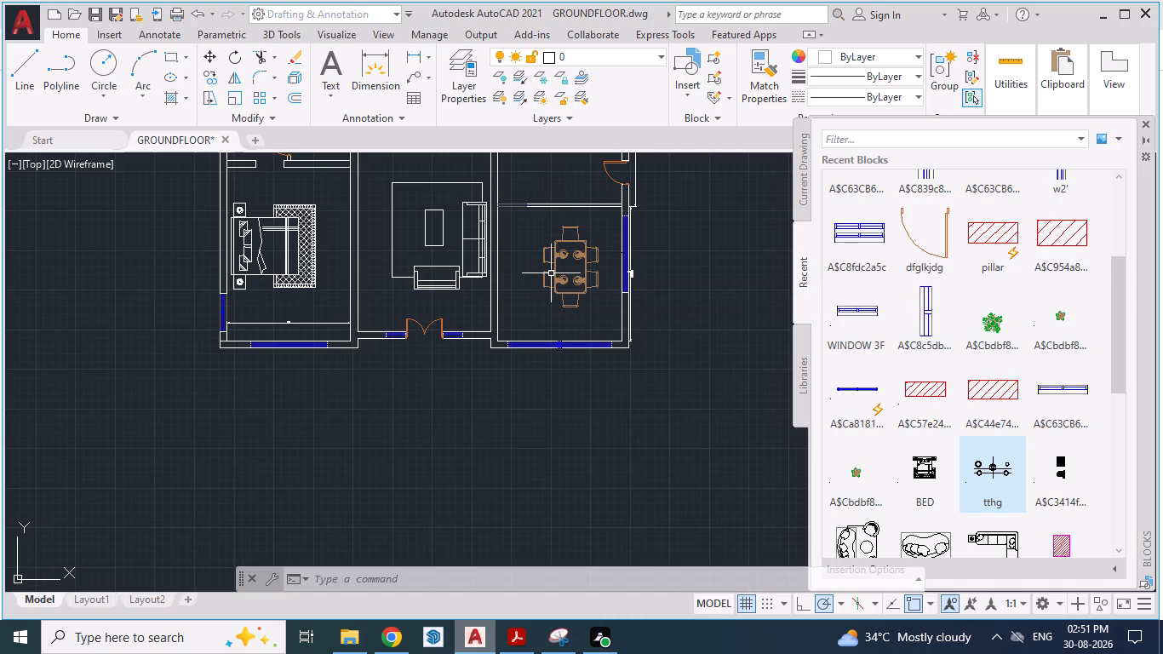
Examine the kitchen and dining layout in the reference PDF and compare it with the drawn plan.
key(alt+Tab)
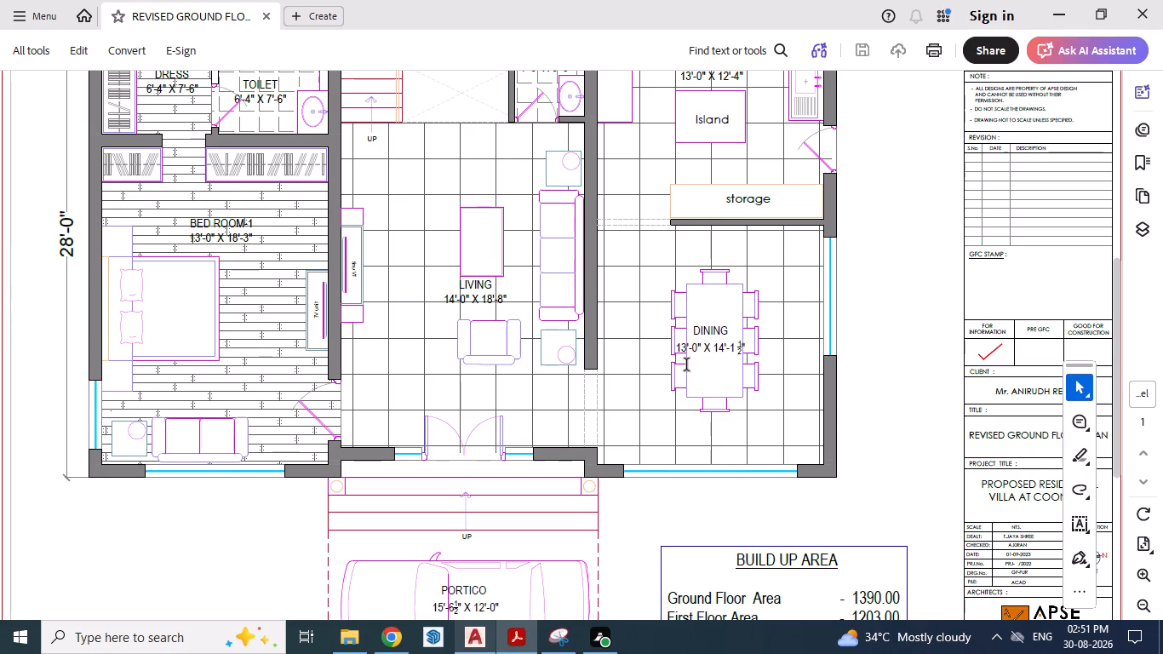
key(alt+Tab)
scroll(635, 411, down, 2)
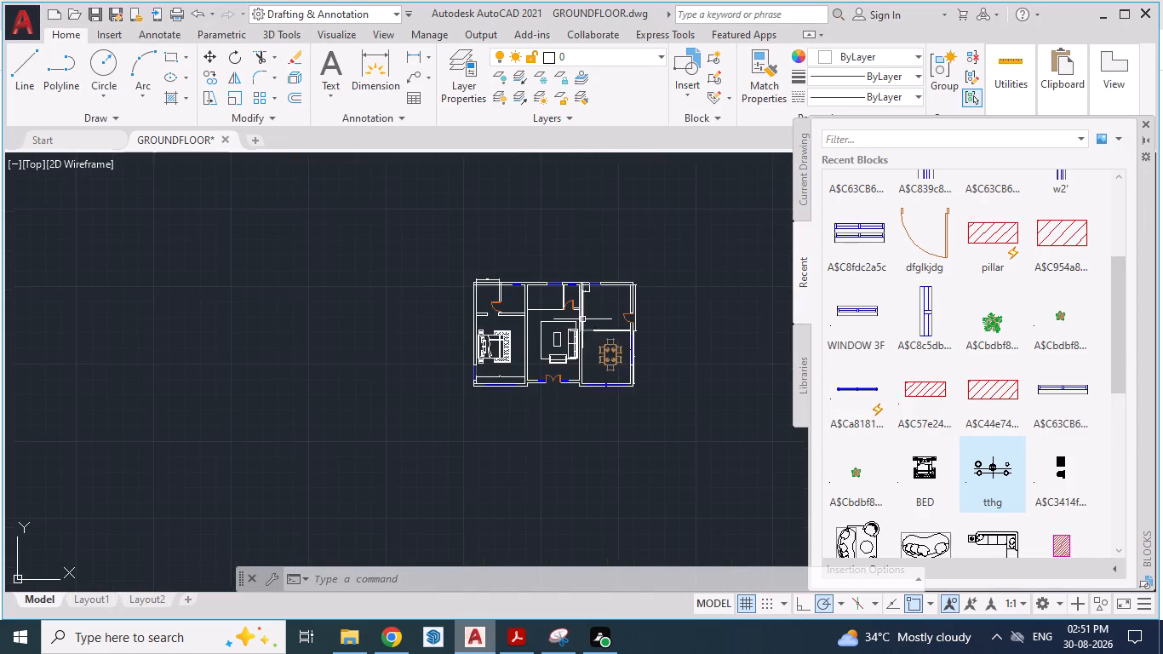
scroll(582, 319, up, 2)
key(alt+Tab)
scroll(581, 342, down, 1)
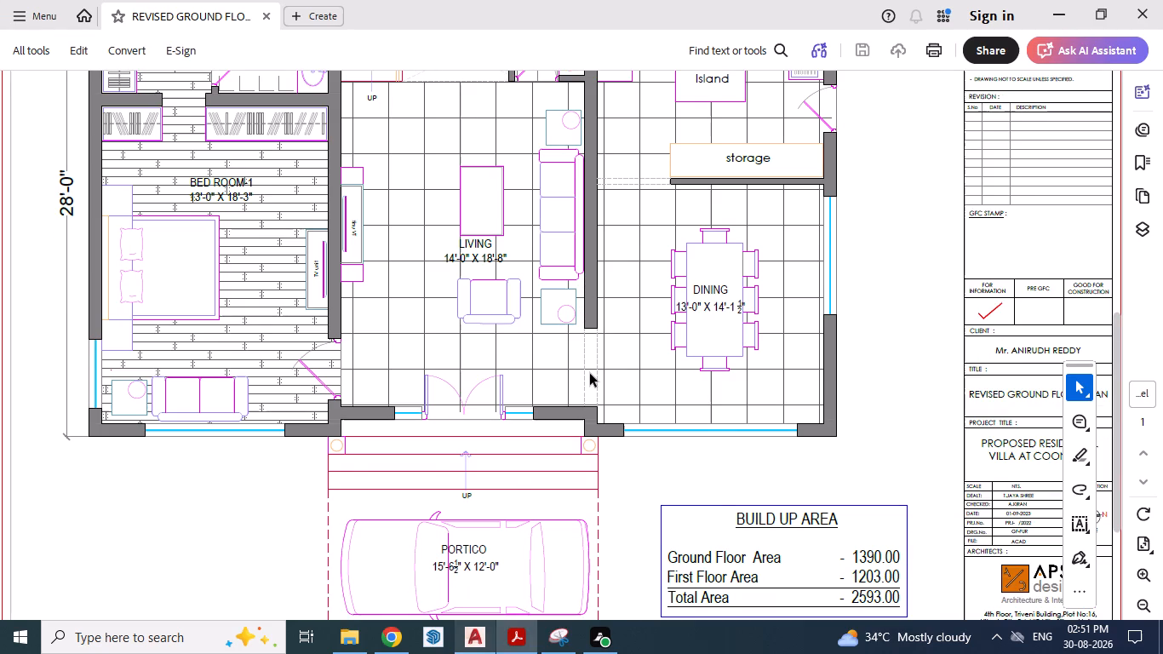
ctrl+scroll(590, 374, down, 2)
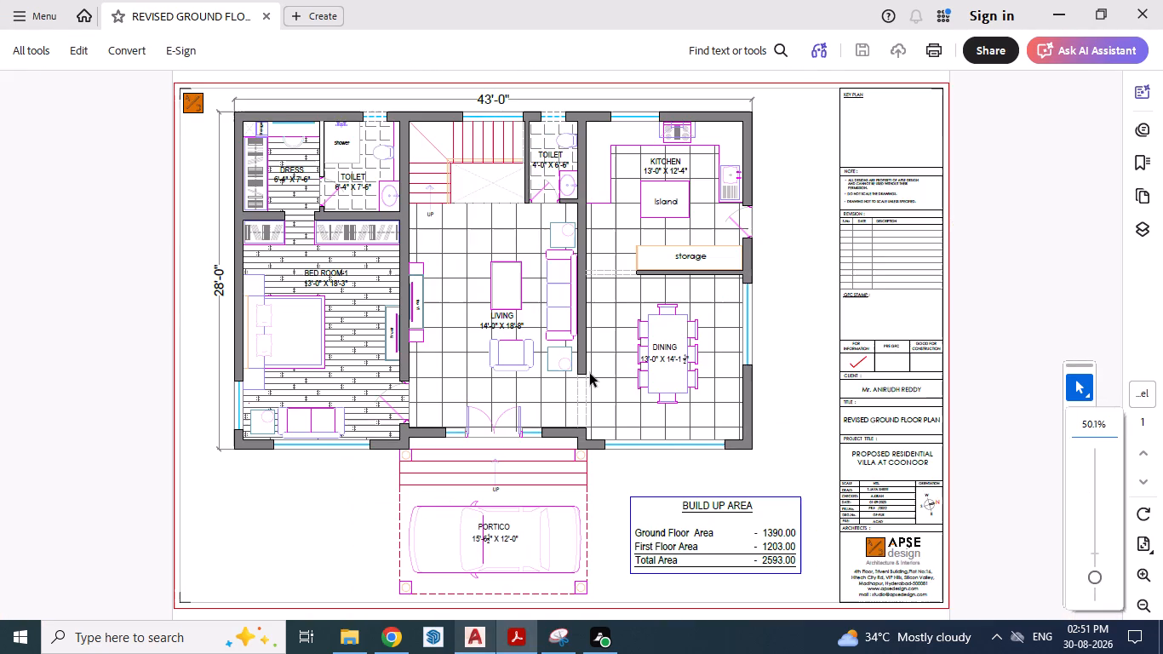
ctrl+scroll(667, 177, up, 1)
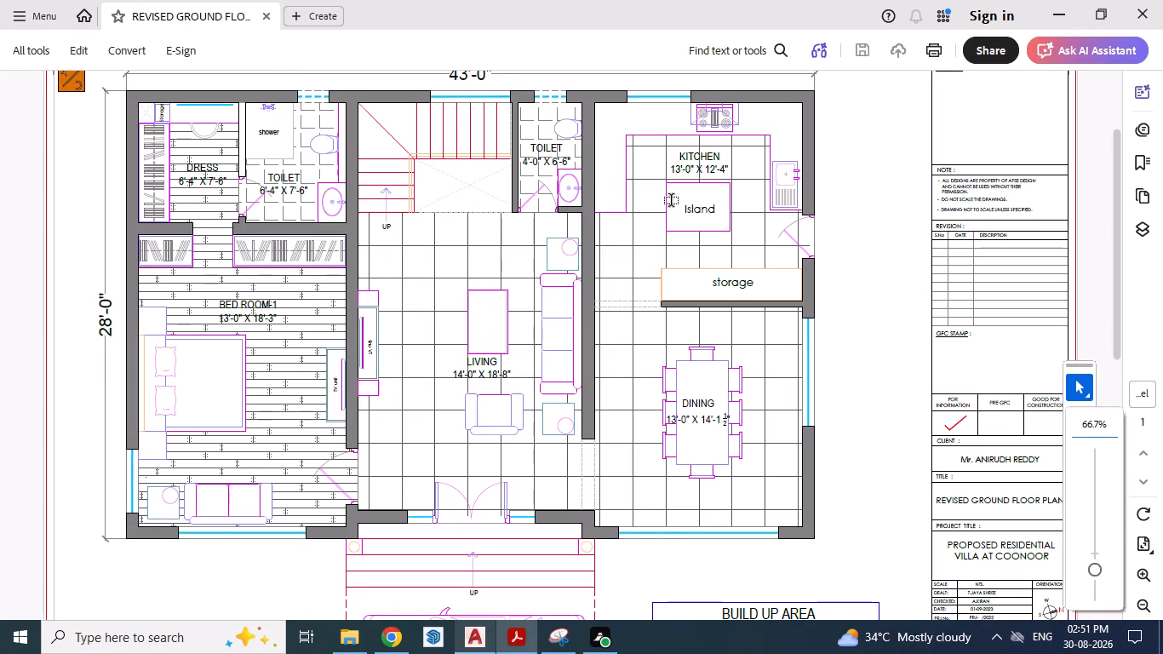
key(alt+Tab)
Insert the wb p basin block from the recent blocks into the kitchen area of the plan.
scroll(1005, 316, down, 2)
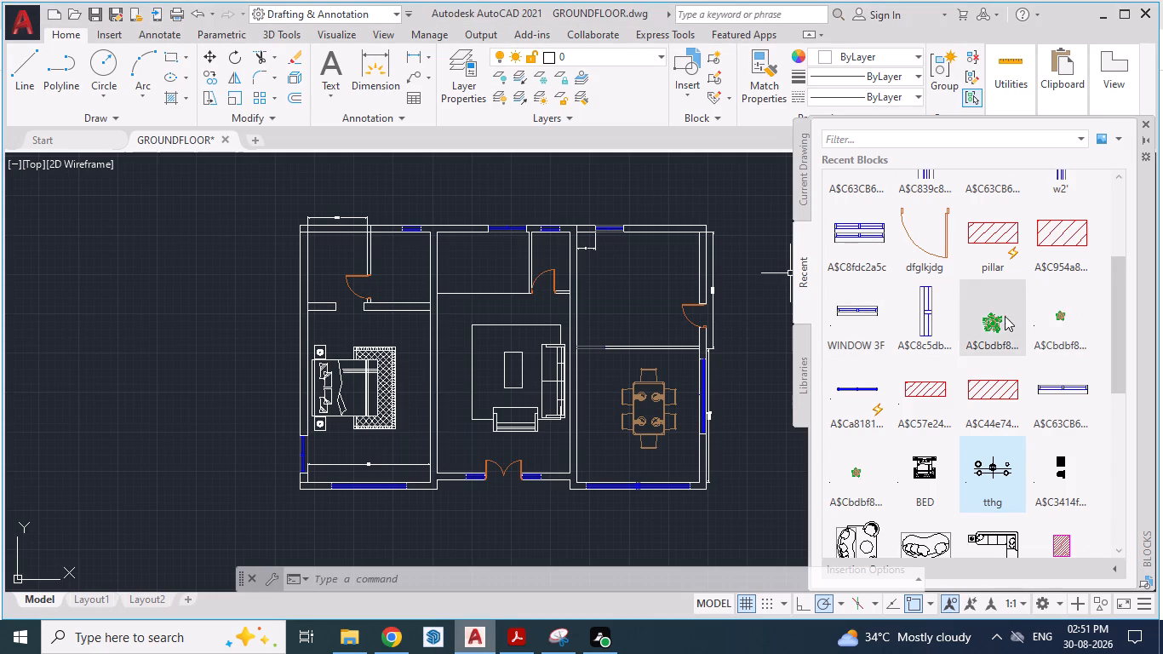
scroll(1002, 319, down, 3)
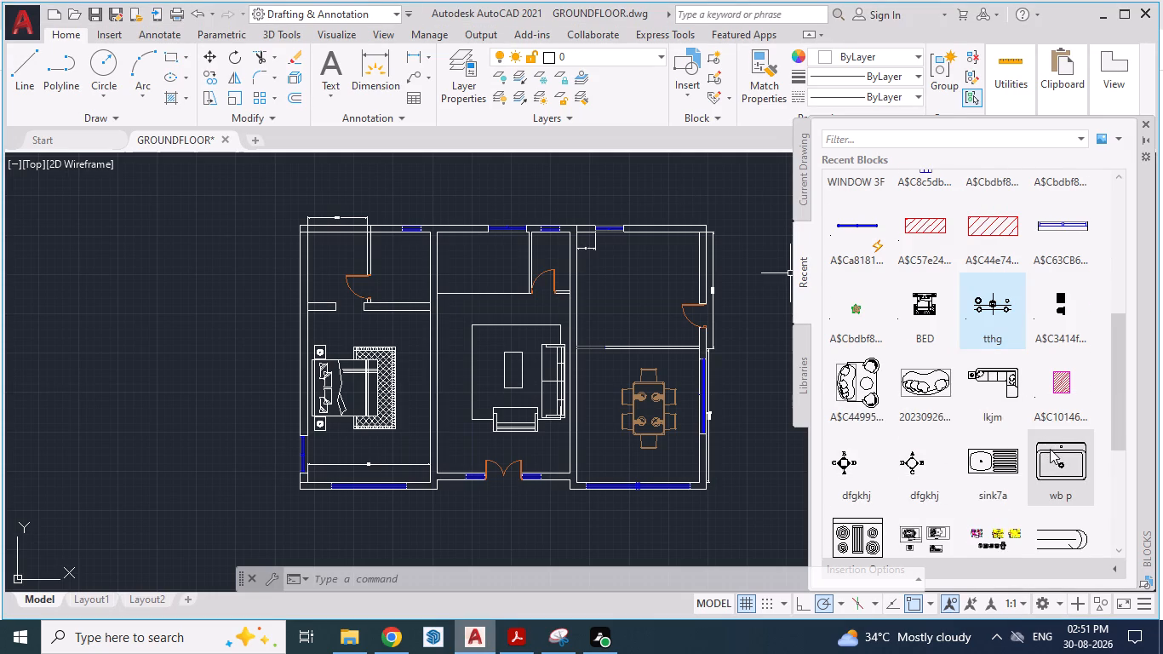
drag(1050, 449, 645, 245)
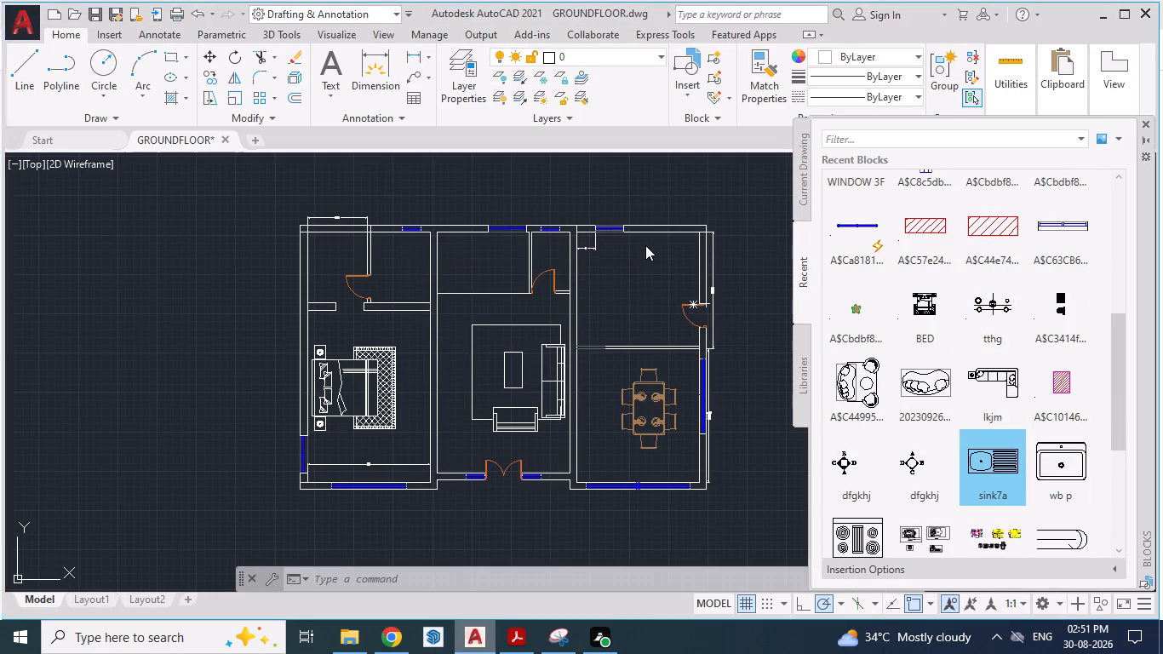
Scale the oversized basin block down freehand until it is small enough to fit inside a room.
text(SCA)
key(Return)
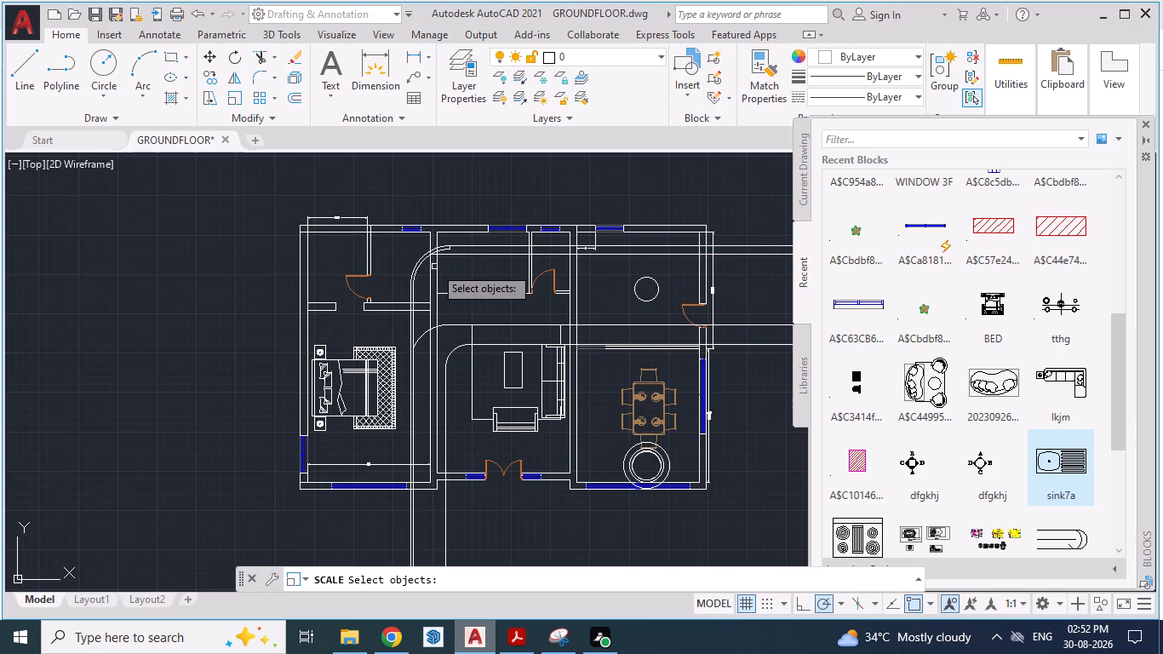
drag(427, 256, 467, 277)
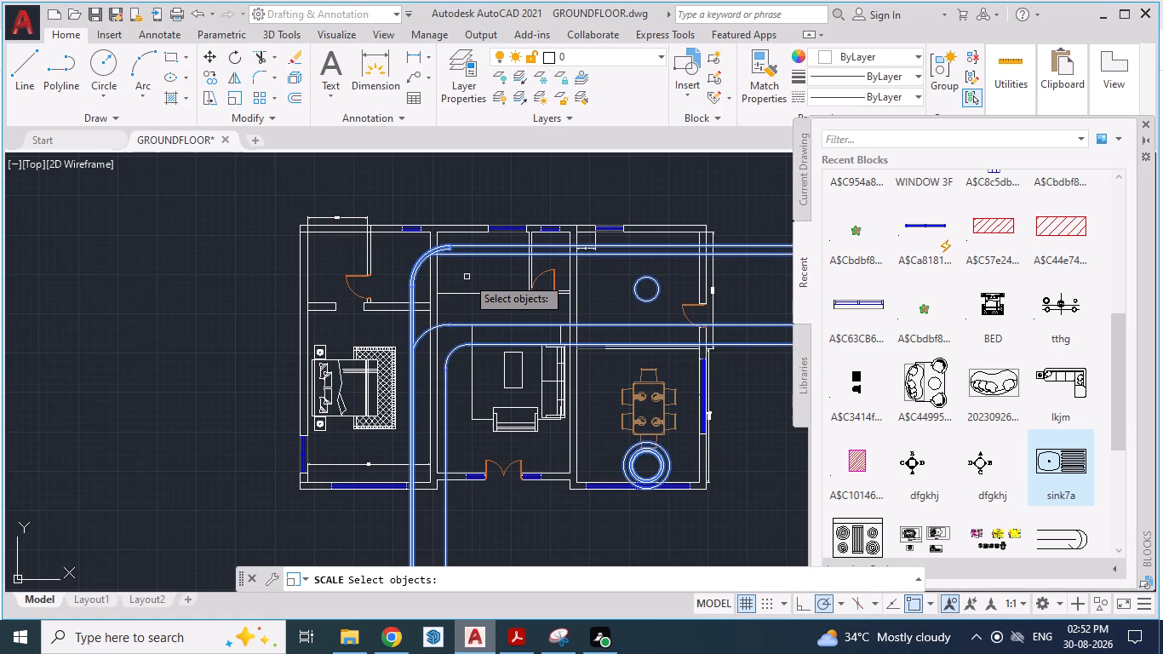
drag(467, 277, 481, 284)
key(Return)
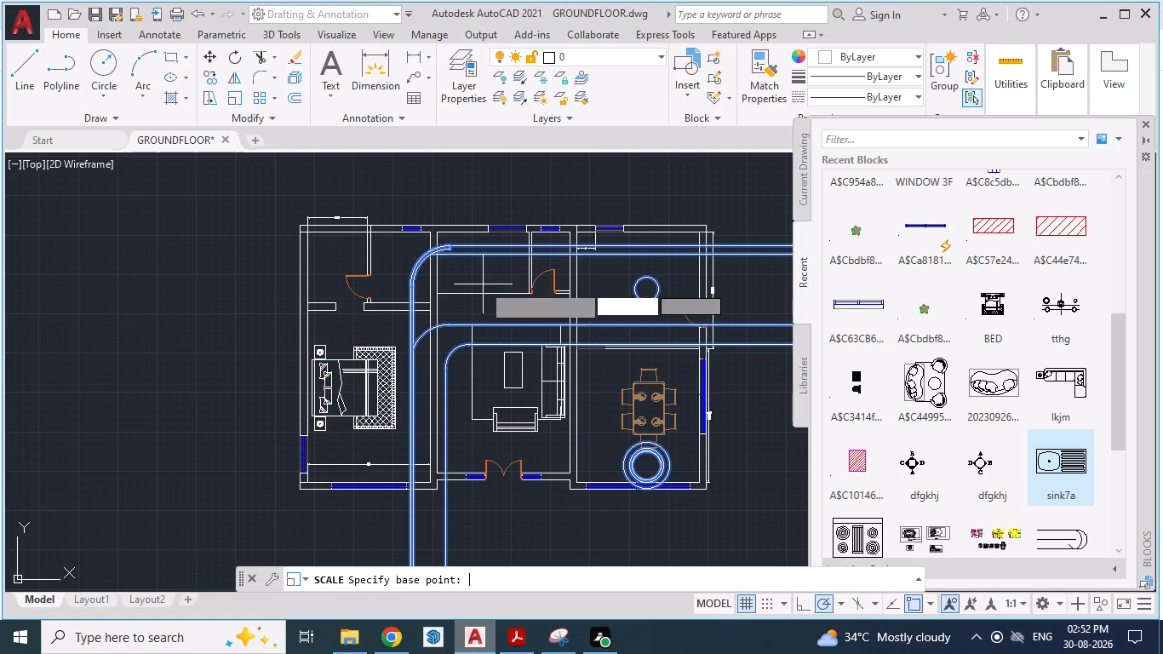
drag(416, 259, 439, 275)
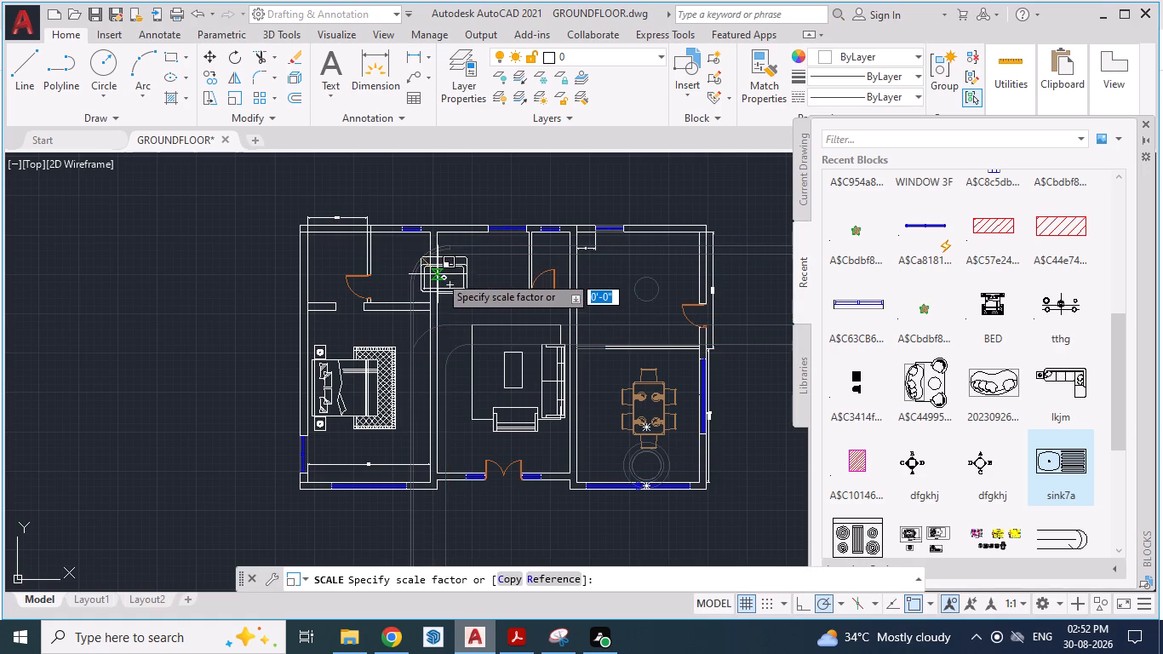
drag(439, 275, 438, 268)
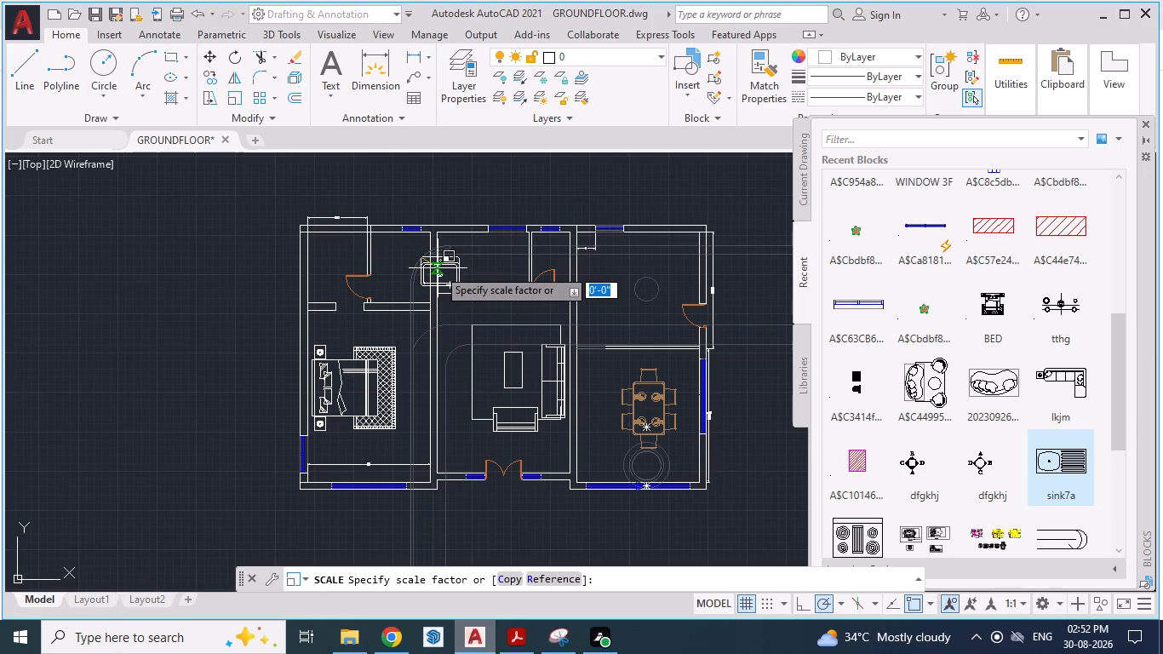
click(440, 269)
key(Escape)
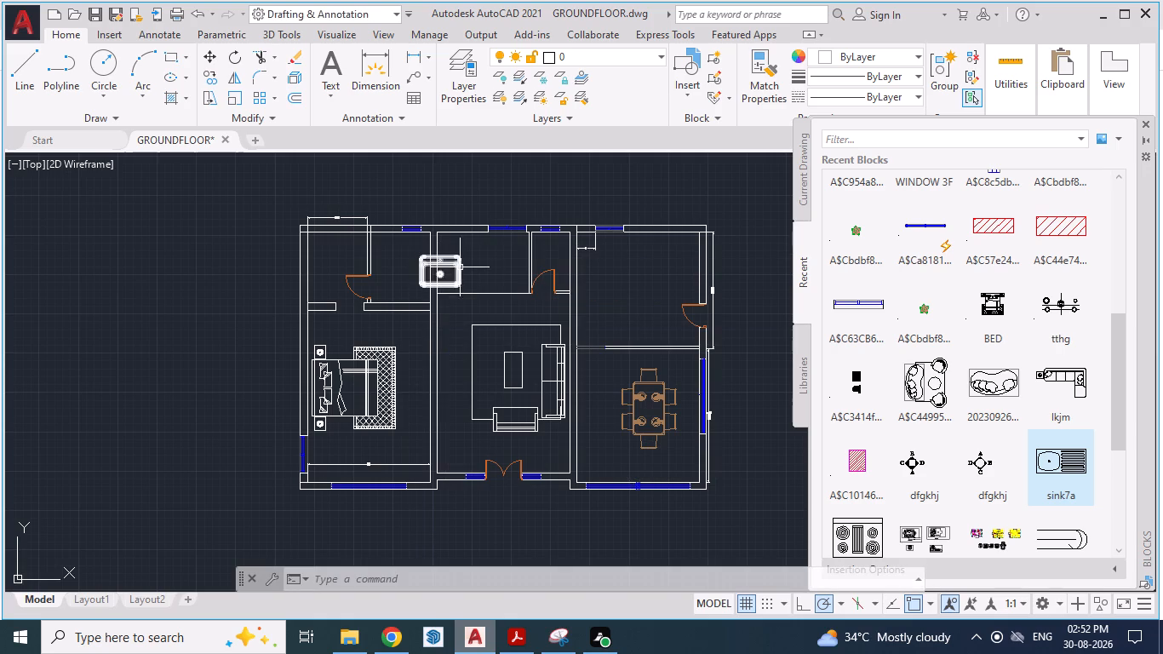
Move the basin block into the kitchen, just below the upper wall and near the corner with the outer side wall.
click(460, 267)
key(m)
key(Return)
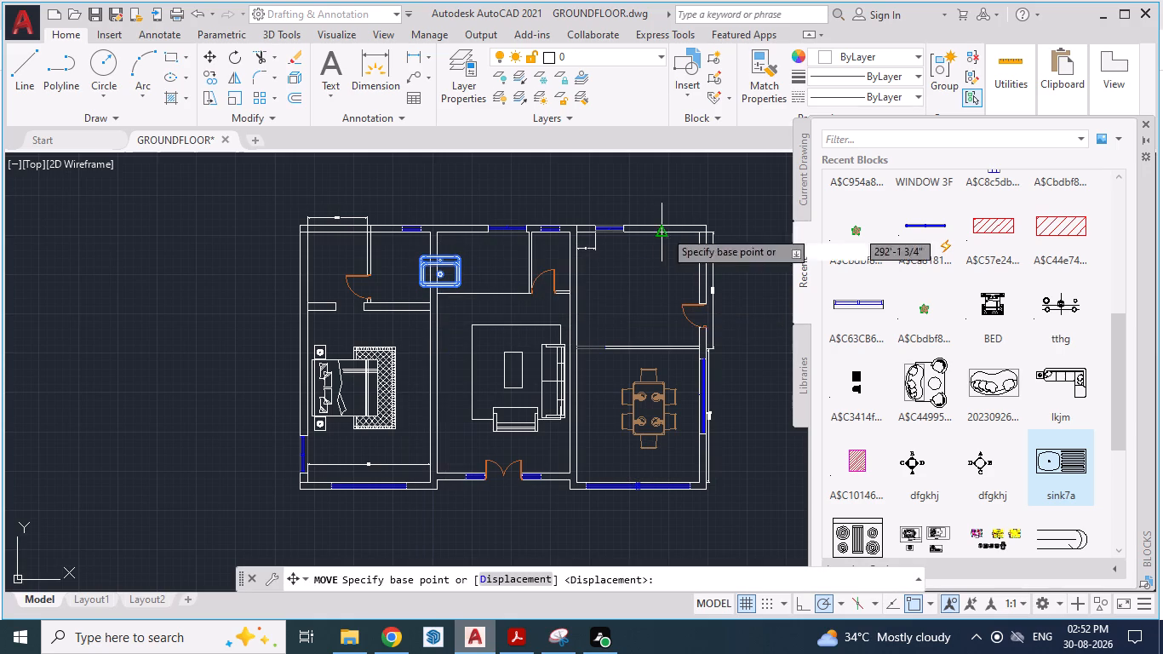
scroll(624, 249, up, 1)
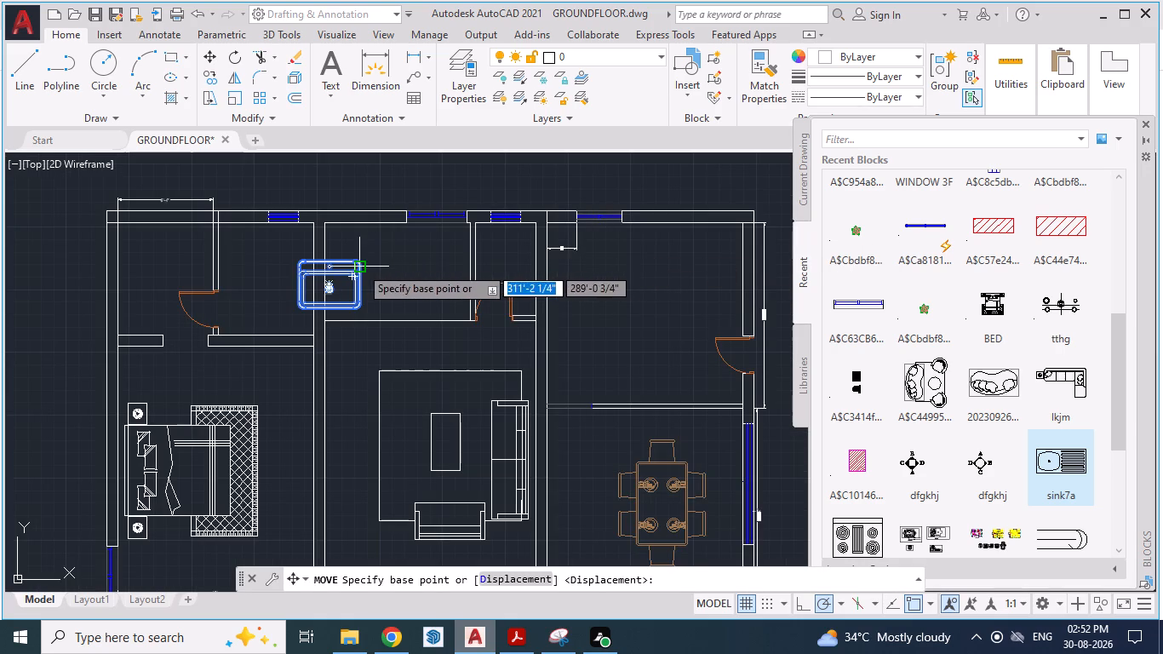
drag(360, 267, 703, 212)
scroll(731, 246, up, 2)
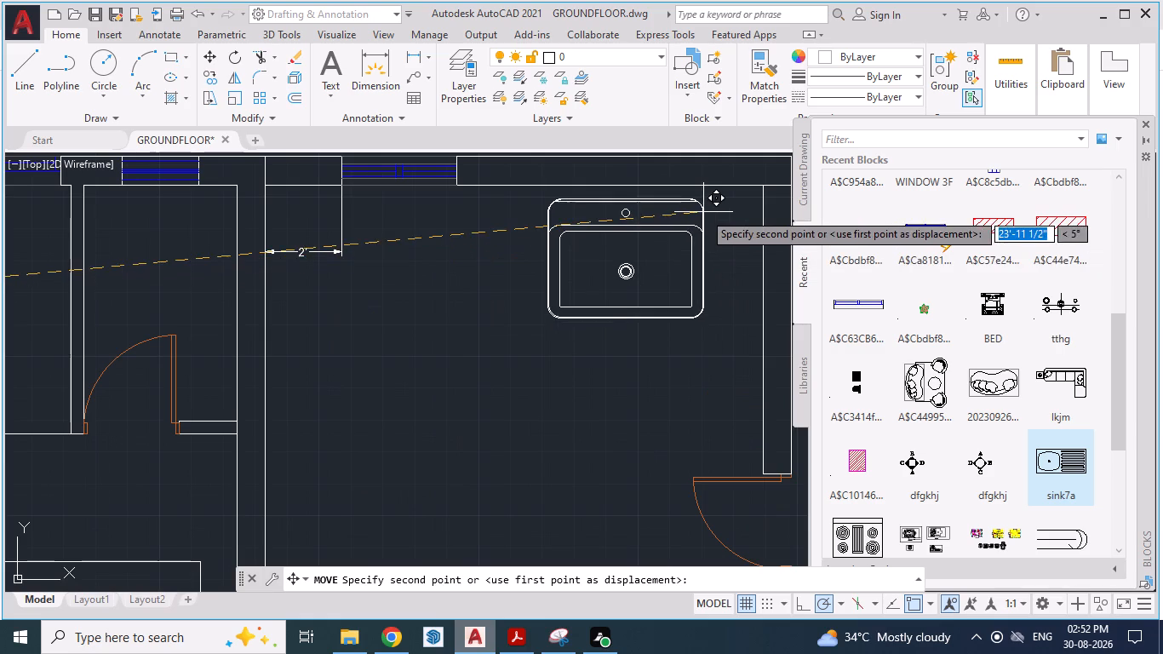
drag(703, 212, 703, 201)
click(703, 201)
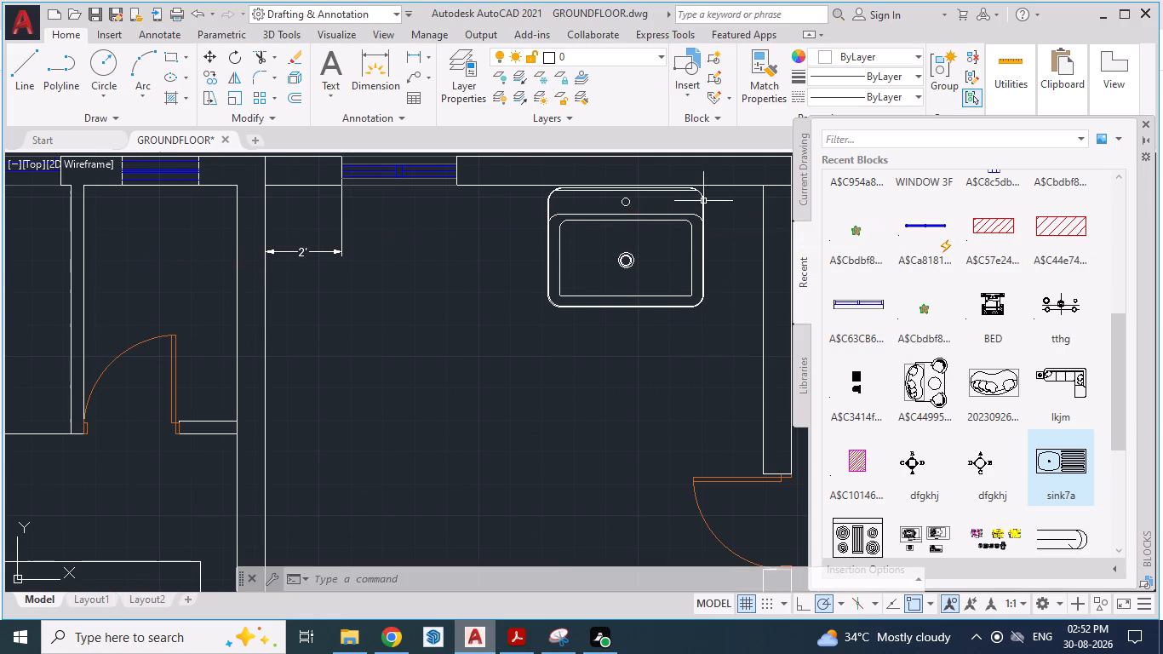
Scale the basin block down freehand to about half its size, using its upper corner beside the outer wall as base point.
scroll(510, 274, down, 2)
click(529, 282)
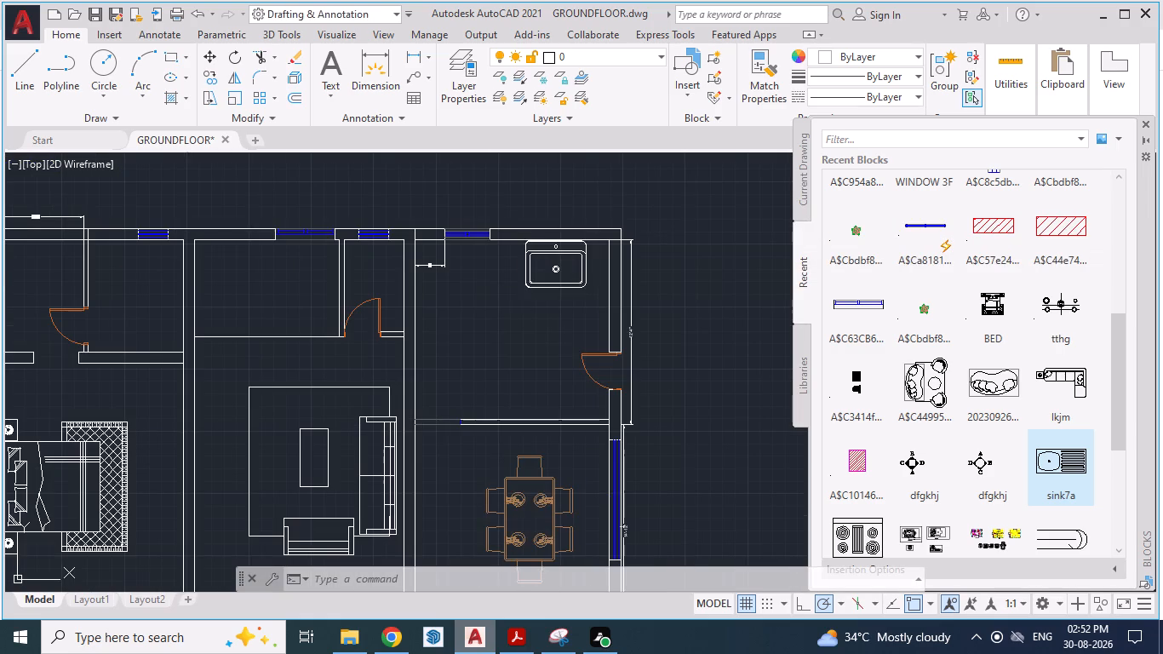
scroll(545, 268, up, 2)
text(SCA)
key(Return)
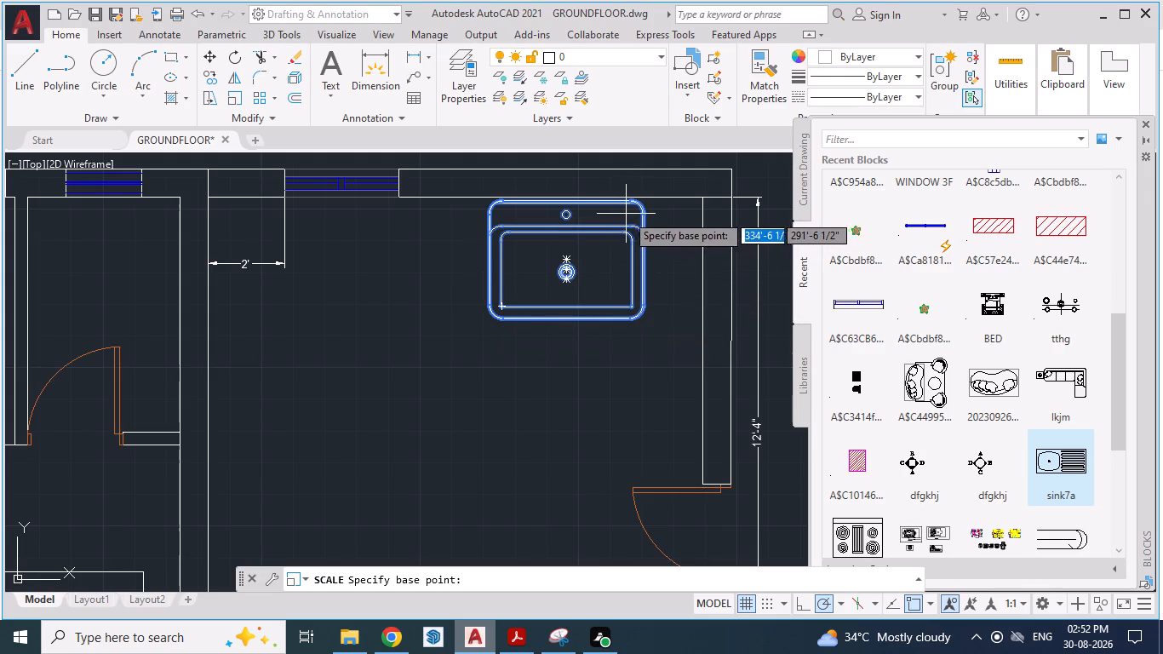
drag(641, 205, 607, 225)
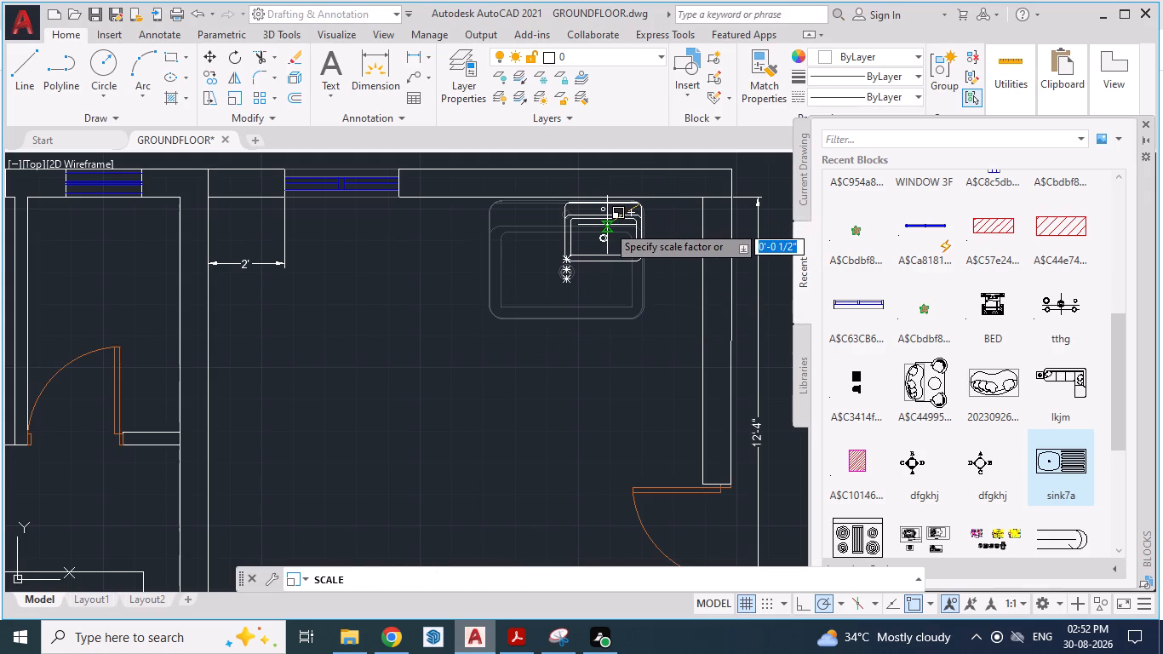
drag(607, 225, 599, 226)
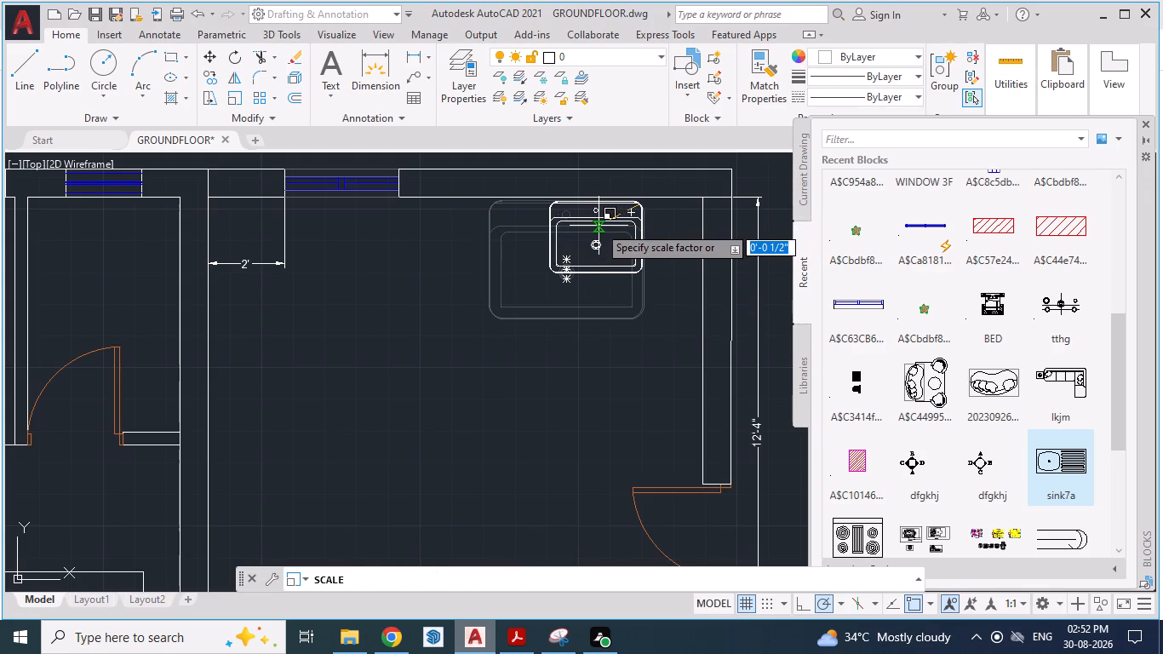
drag(599, 226, 607, 222)
click(607, 222)
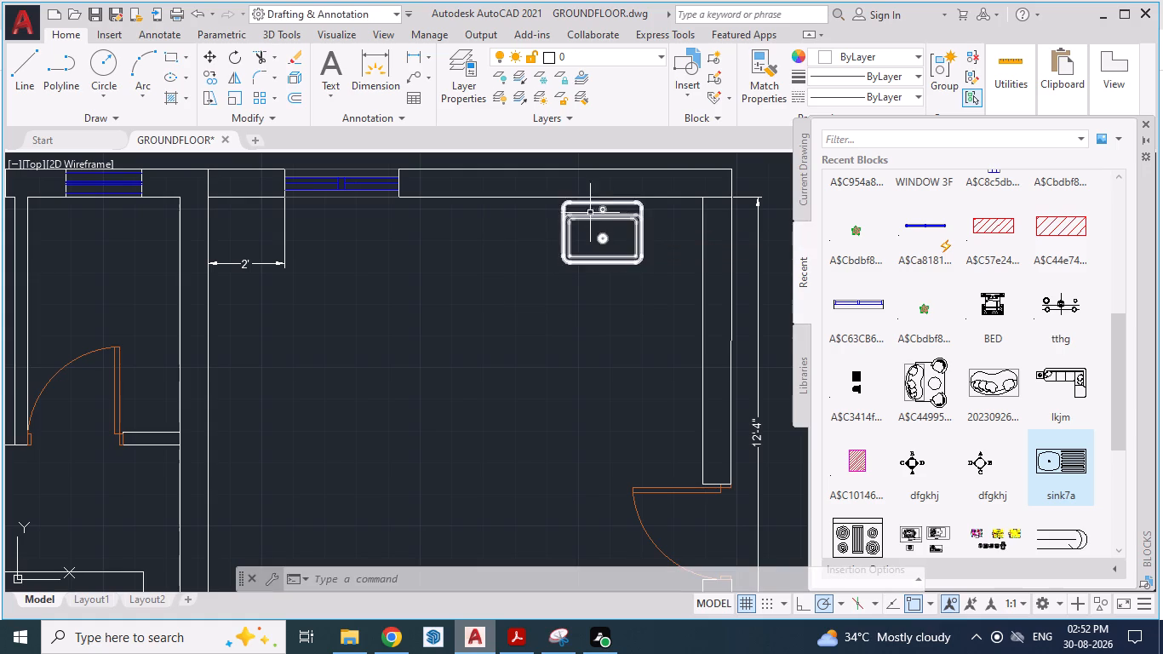
Move the reduced basin block up so its back edge sits against the kitchen's upper wall.
click(587, 221)
scroll(635, 228, up, 2)
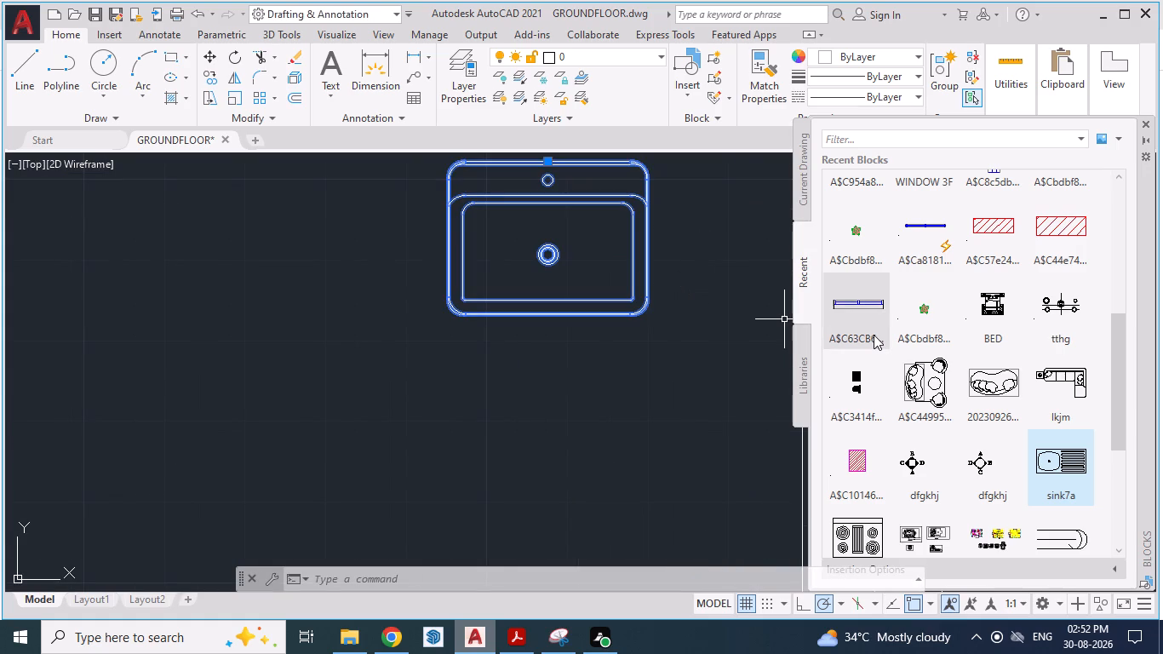
key(m)
key(Return)
scroll(747, 318, down, 1)
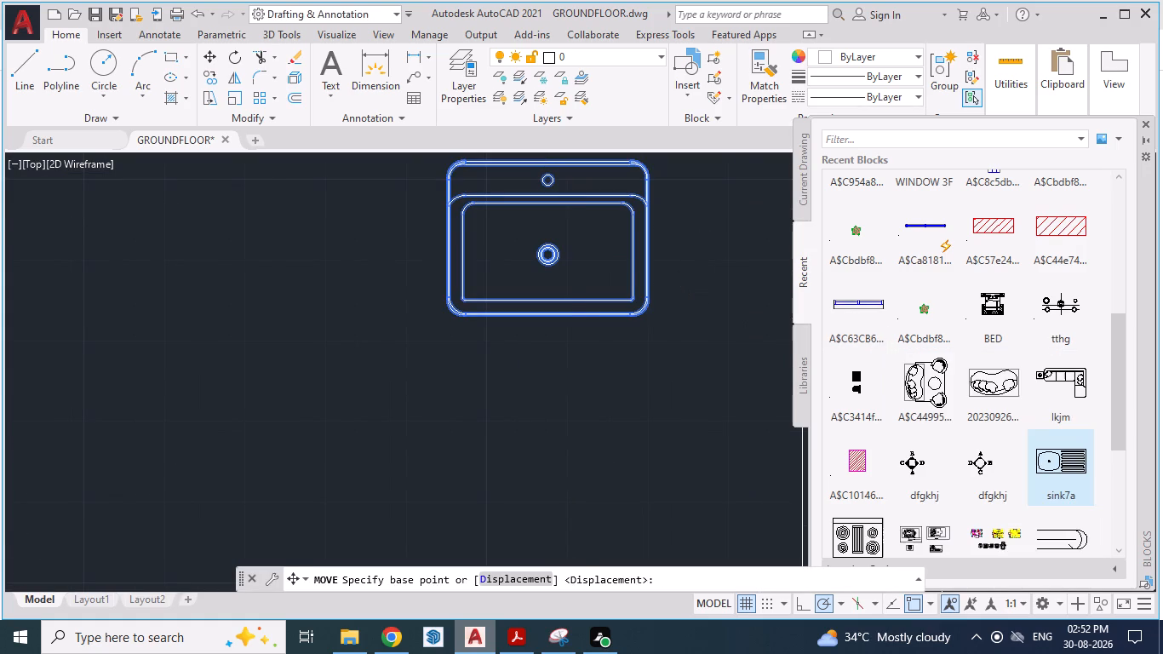
scroll(607, 223, up, 2)
drag(628, 216, 604, 202)
click(604, 202)
Insert the sink7a sink block in the kitchen just below the basin.
scroll(398, 243, down, 1)
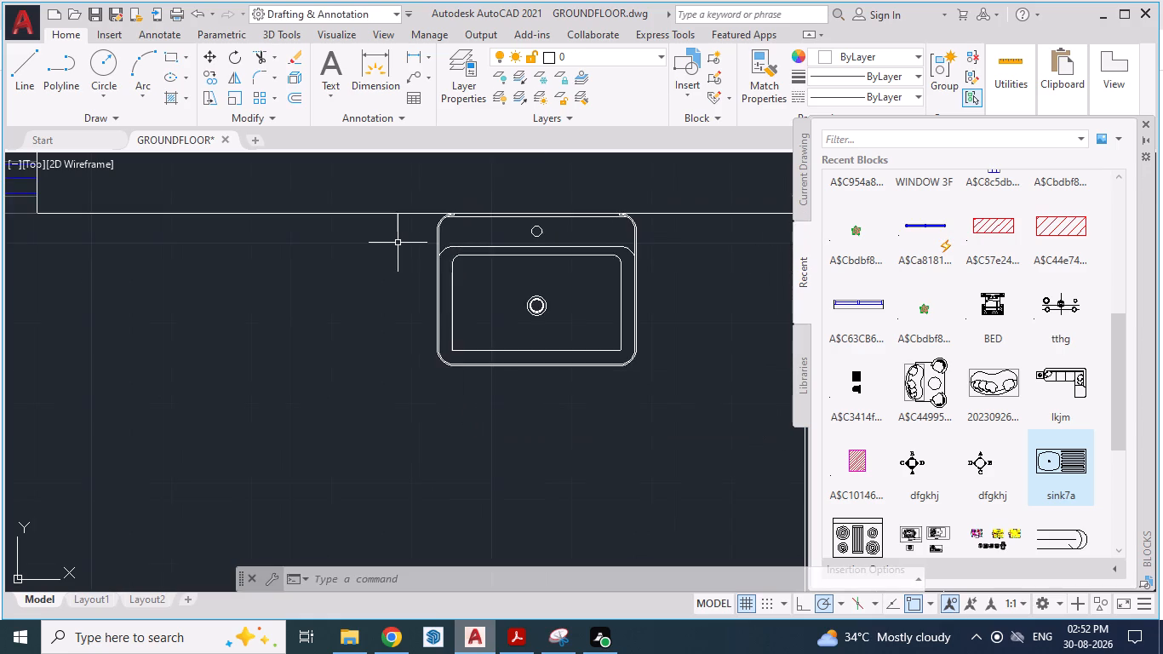
scroll(398, 239, down, 3)
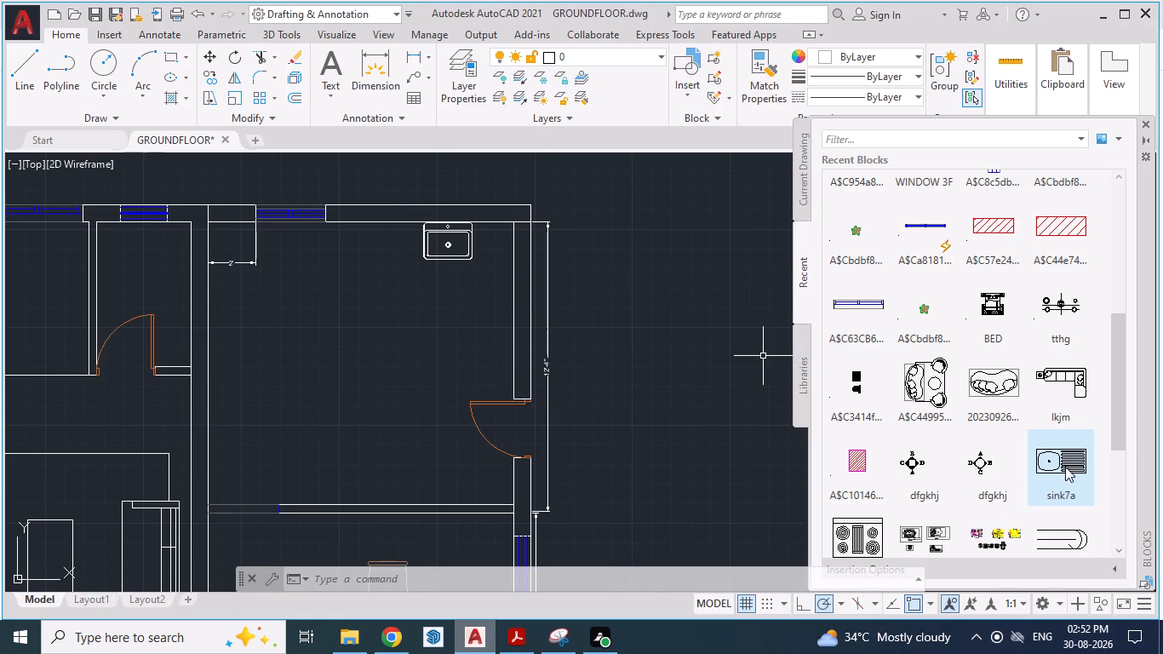
drag(1058, 465, 422, 264)
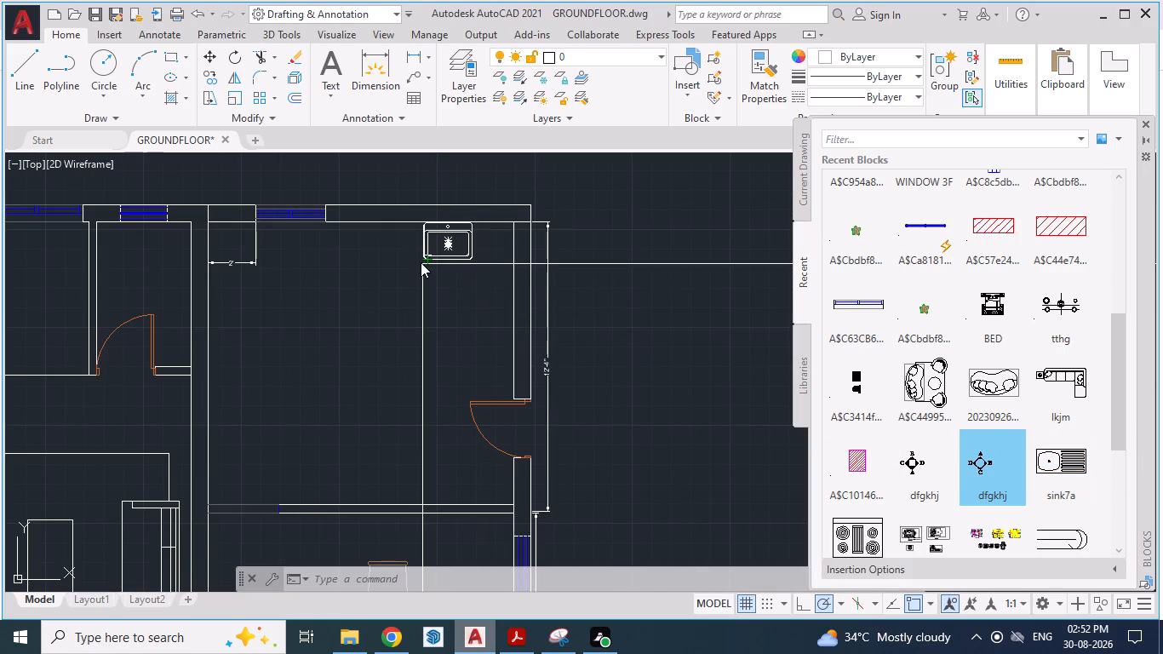
click(421, 262)
Scale the sink7a block down freehand from its upper-left corner until it is slightly wider than the basin above it.
click(427, 299)
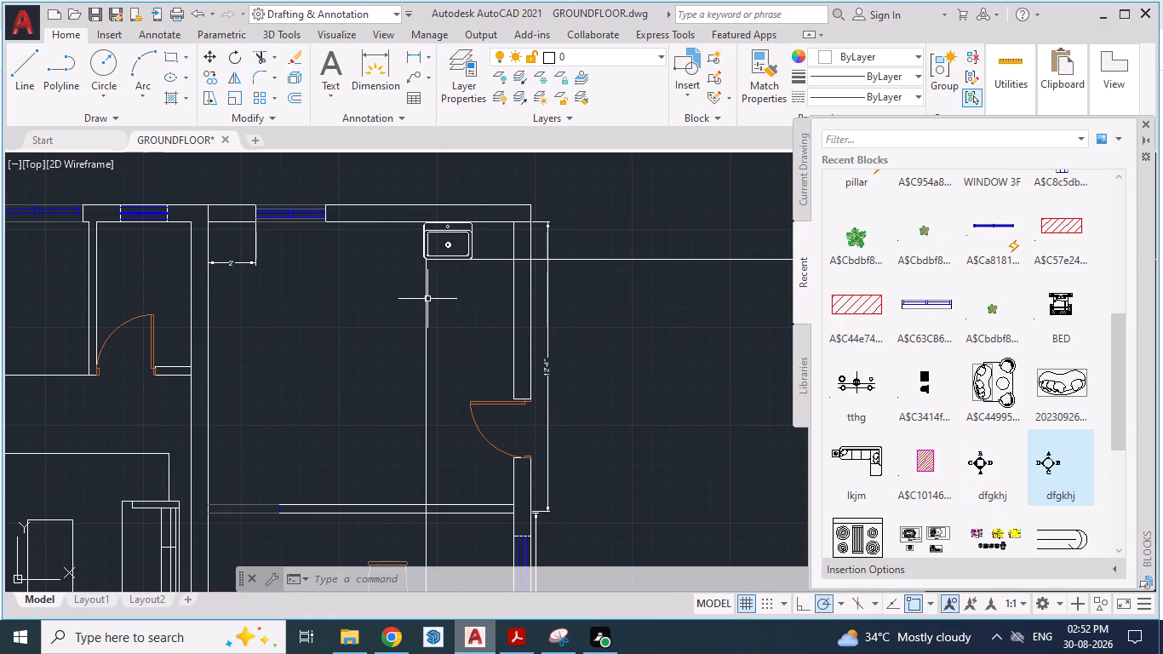
click(424, 304)
text(SCA)
key(Return)
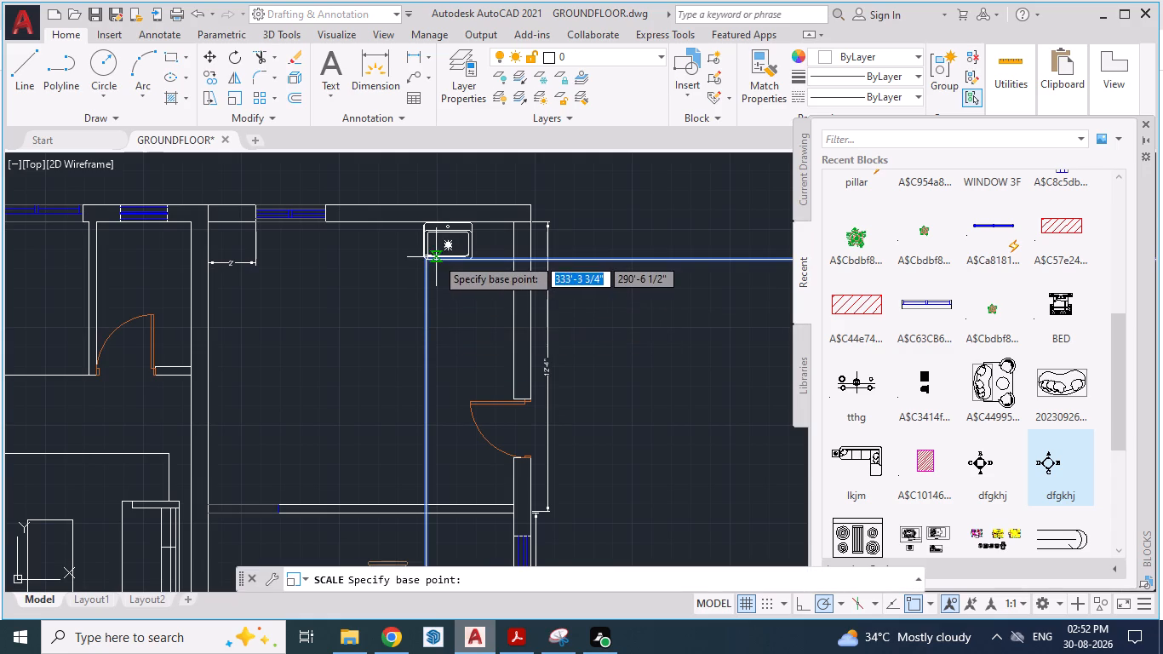
scroll(430, 295, up, 2)
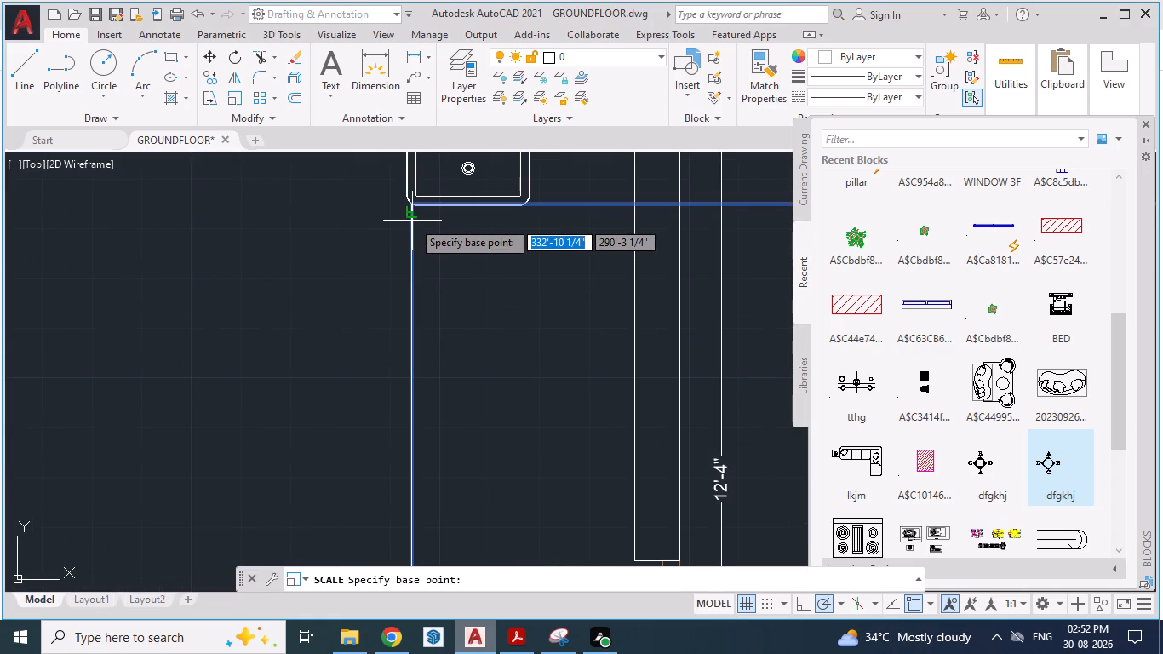
drag(413, 215, 444, 255)
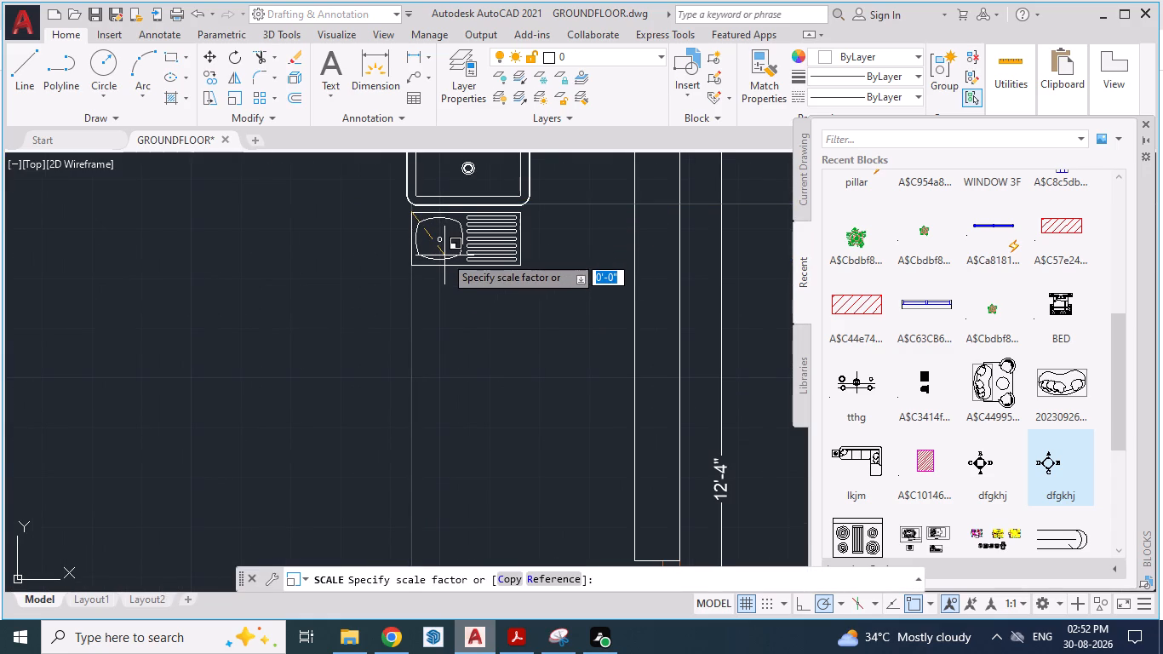
drag(444, 255, 458, 267)
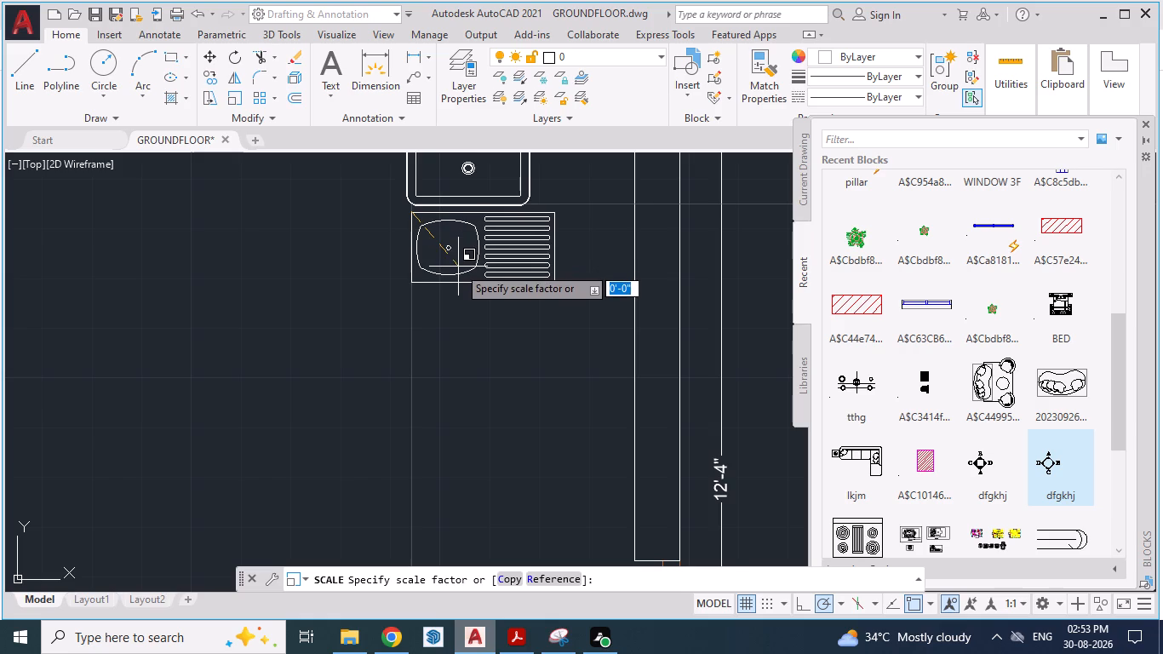
click(458, 267)
Rotate the sink7a block 270 degrees about its lower corner nearest the outer wall so it stands upright with the bowl uppermost.
click(477, 284)
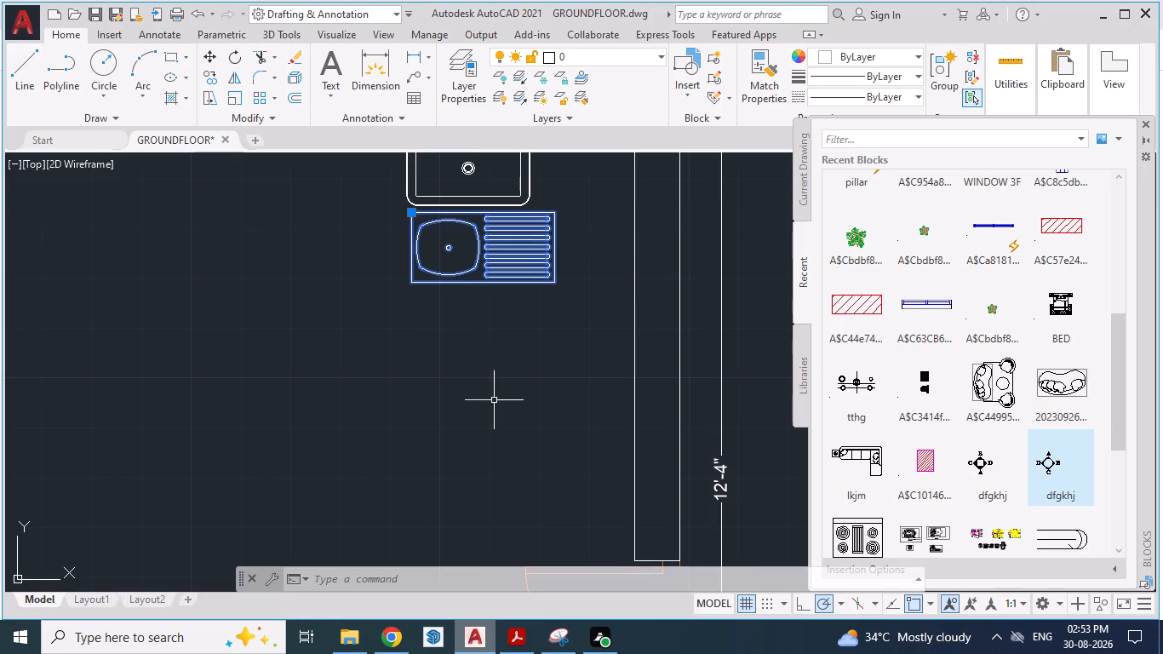
text(RO)
key(Return)
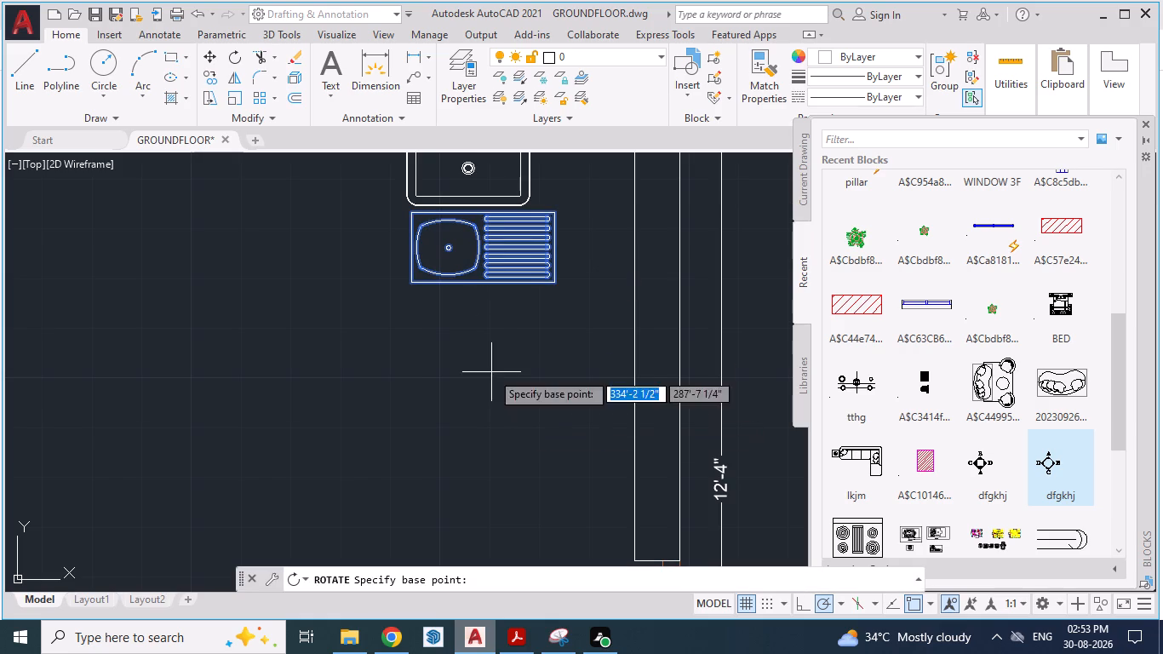
click(559, 285)
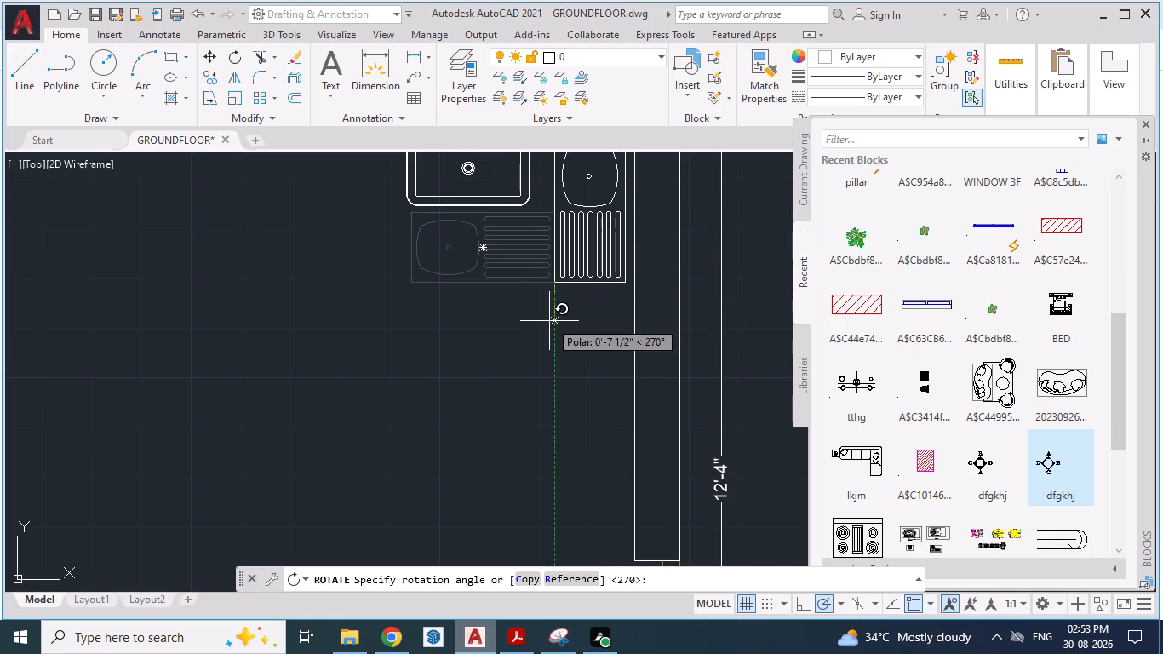
click(549, 321)
key(Escape)
Move the rotated sink straight down alongside the kitchen's outer wall until it sits lower than the basin.
scroll(569, 330, down, 2)
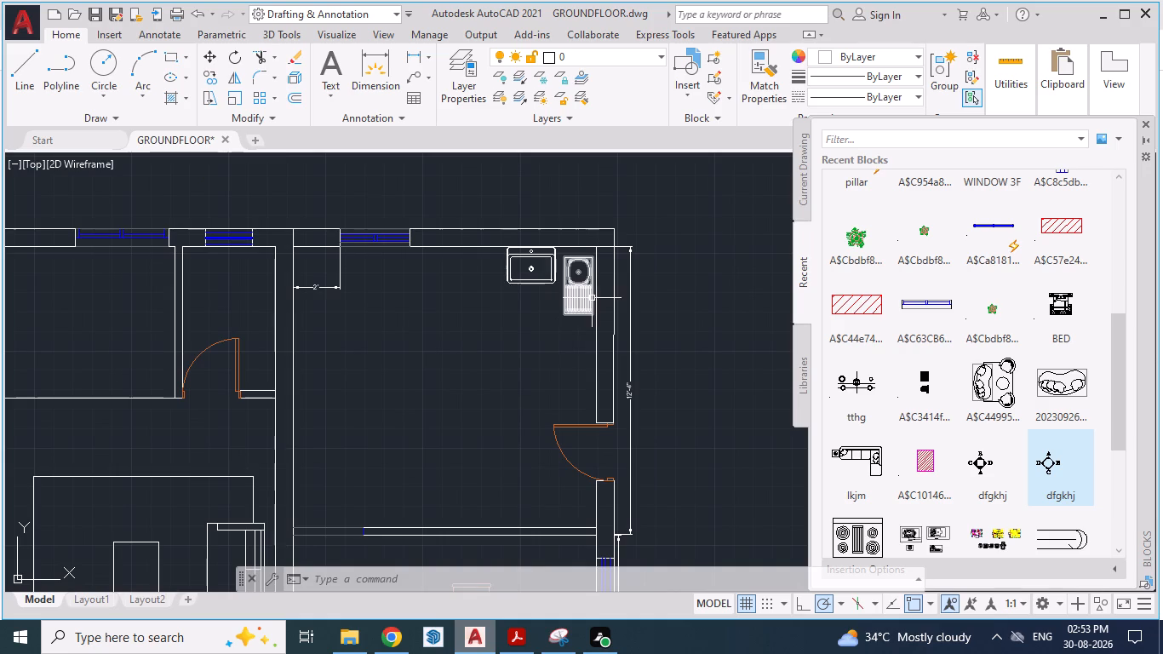
click(573, 311)
key(m)
key(Return)
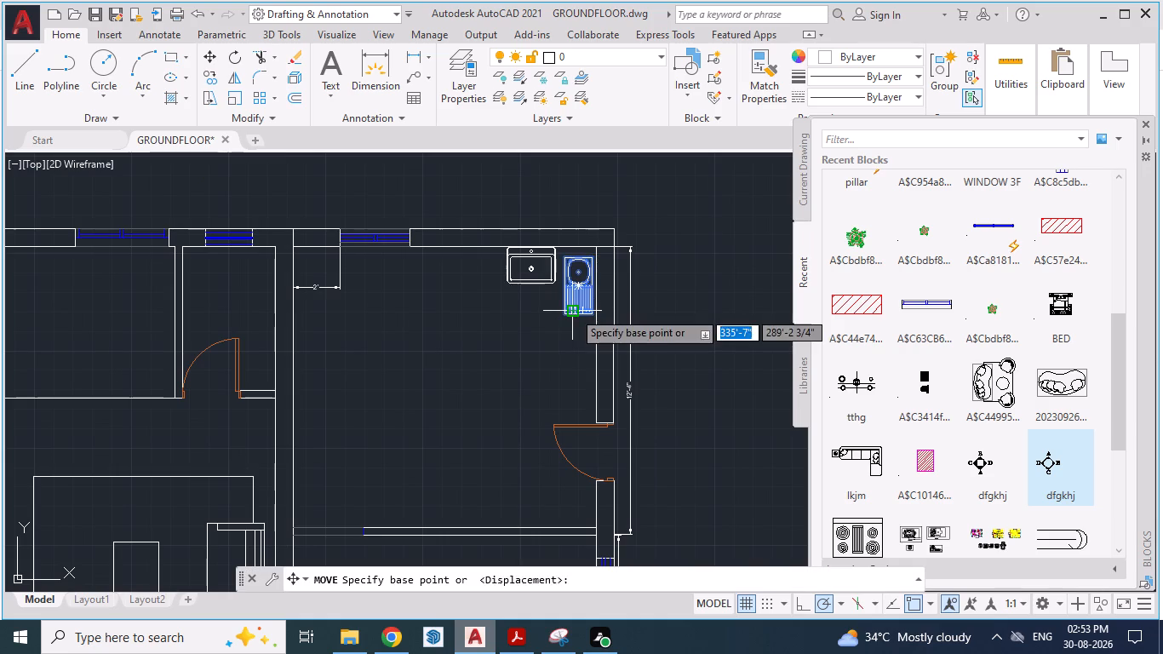
drag(573, 311, 573, 358)
click(573, 358)
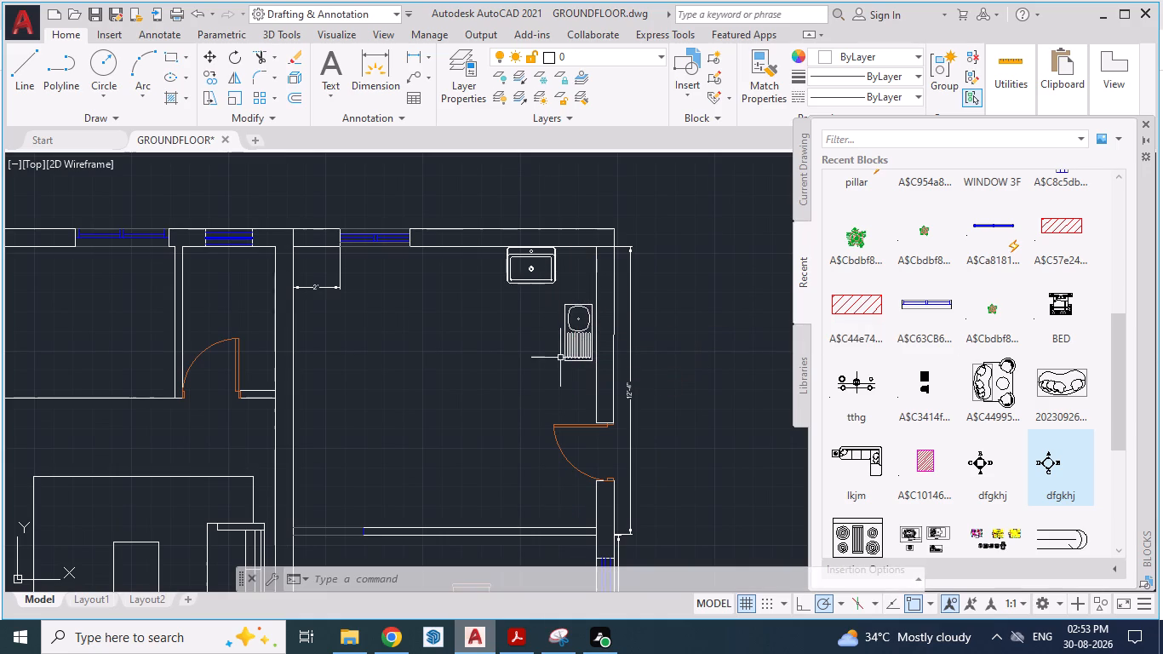
Check the kitchen layout in the reference PDF, and look through the drawing's recent blocks for the remaining kitchen fixtures.
key(alt+Tab)
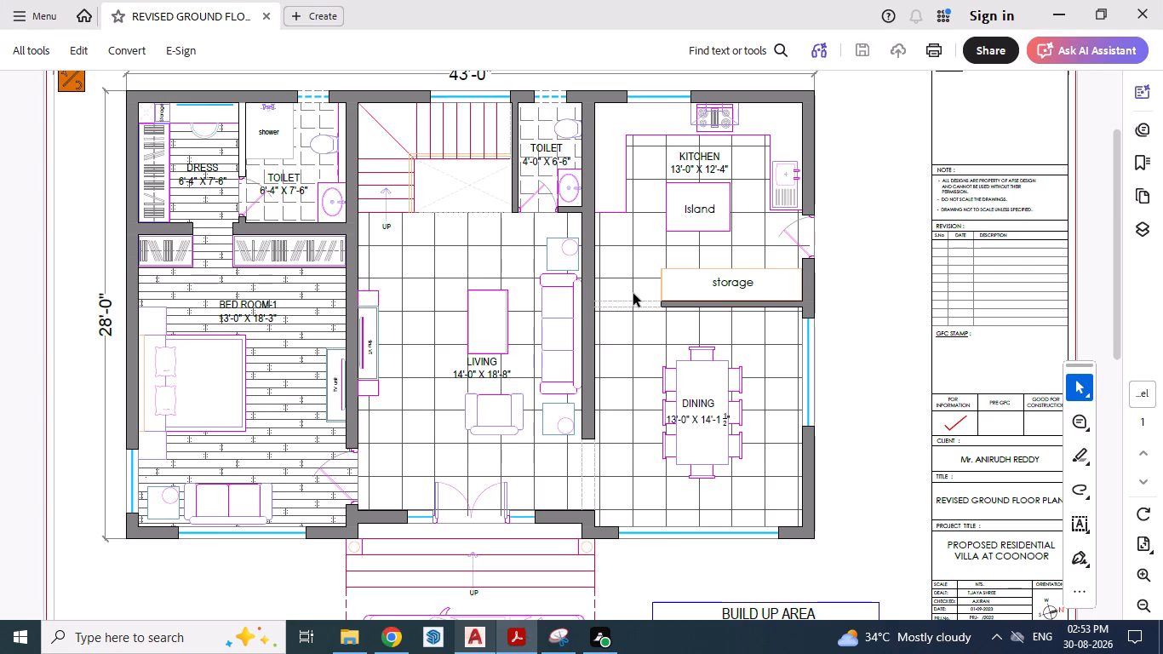
key(alt+Tab)
scroll(202, 304, up, 1)
scroll(1026, 313, down, 3)
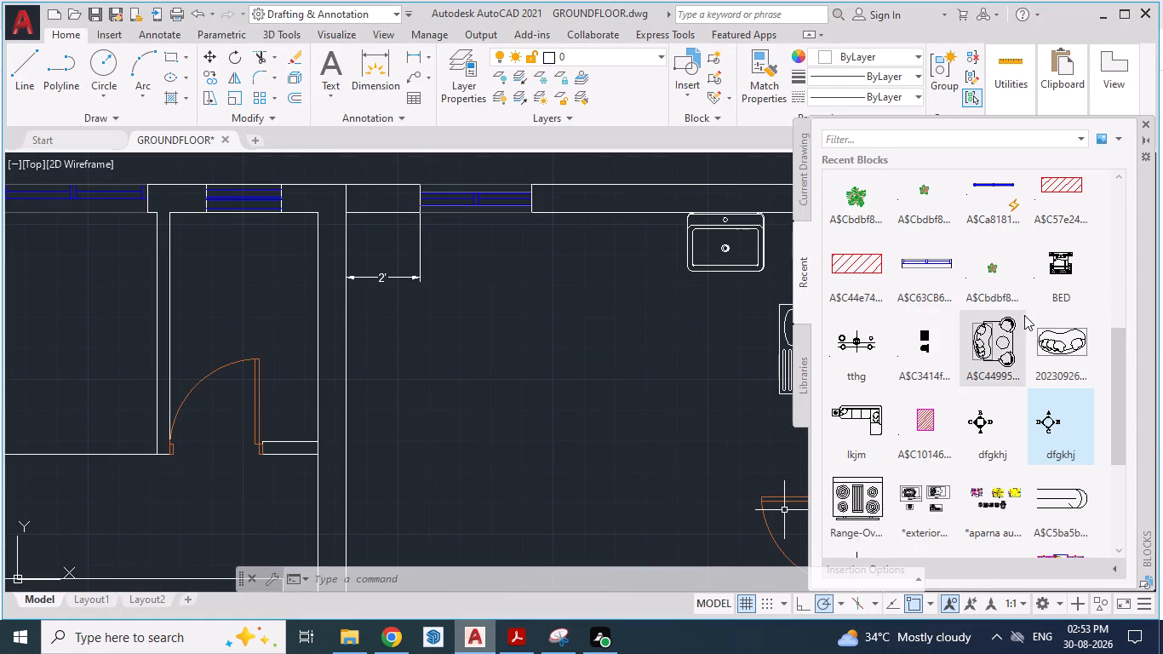
scroll(1024, 315, down, 11)
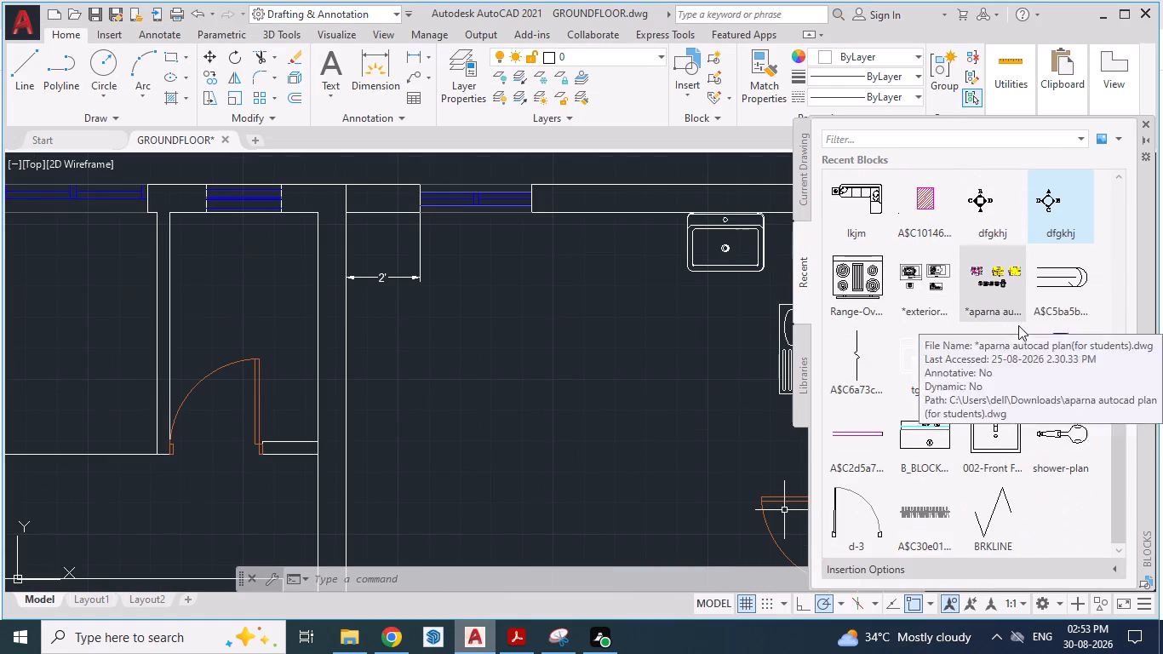
scroll(1017, 328, up, 13)
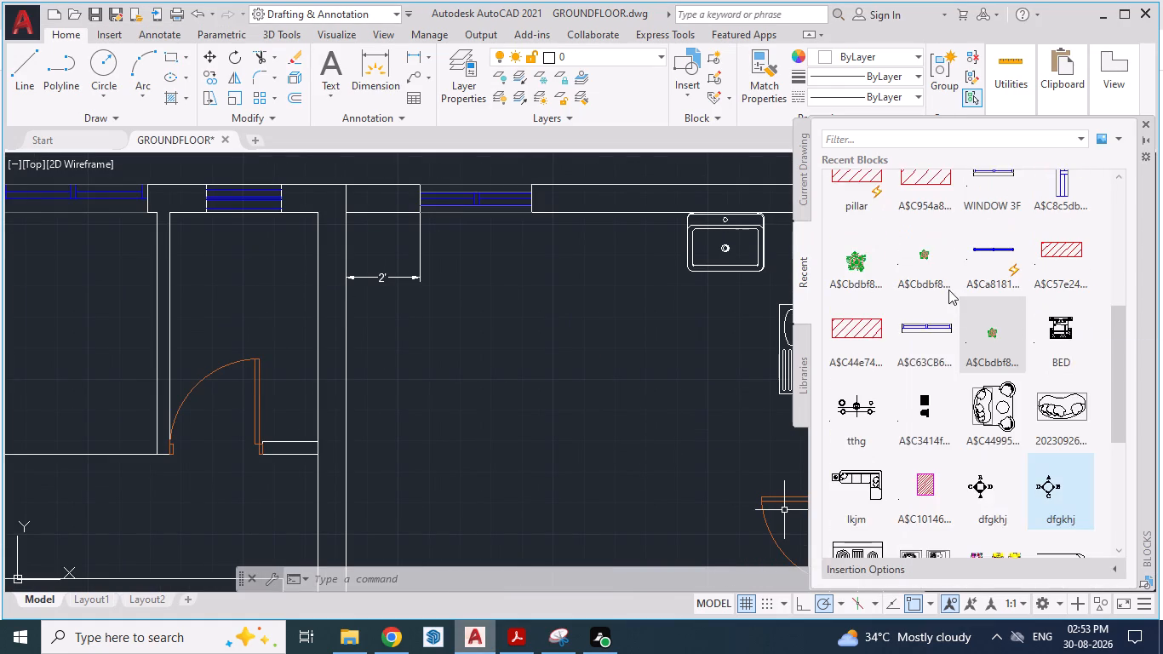
scroll(940, 279, up, 11)
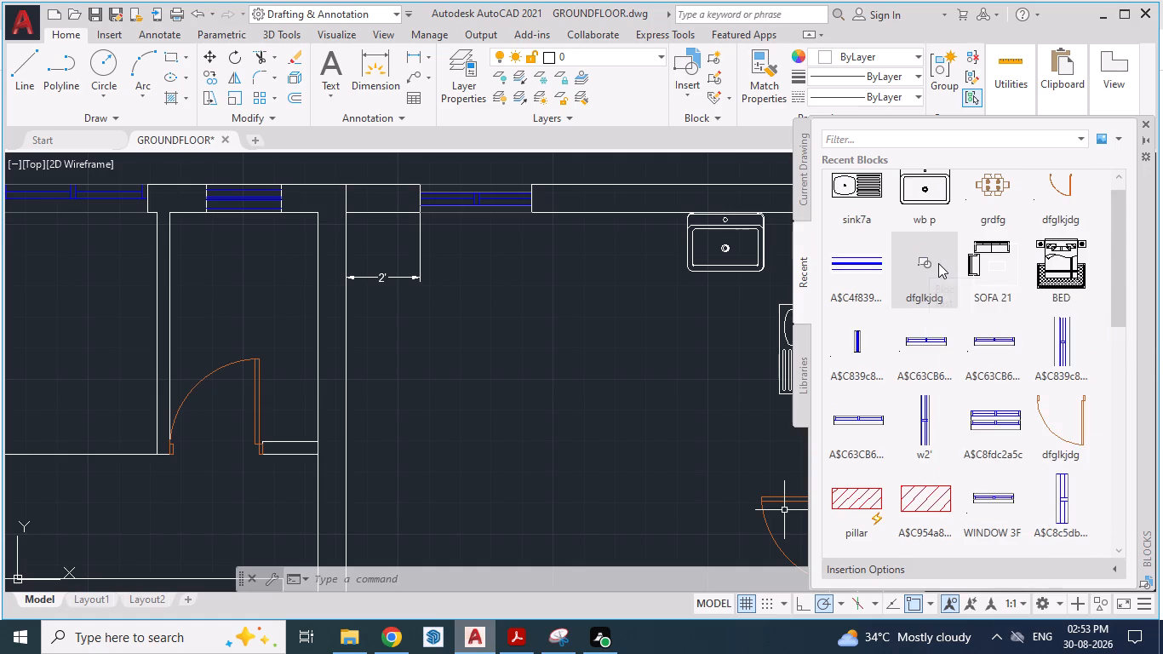
scroll(938, 263, up, 4)
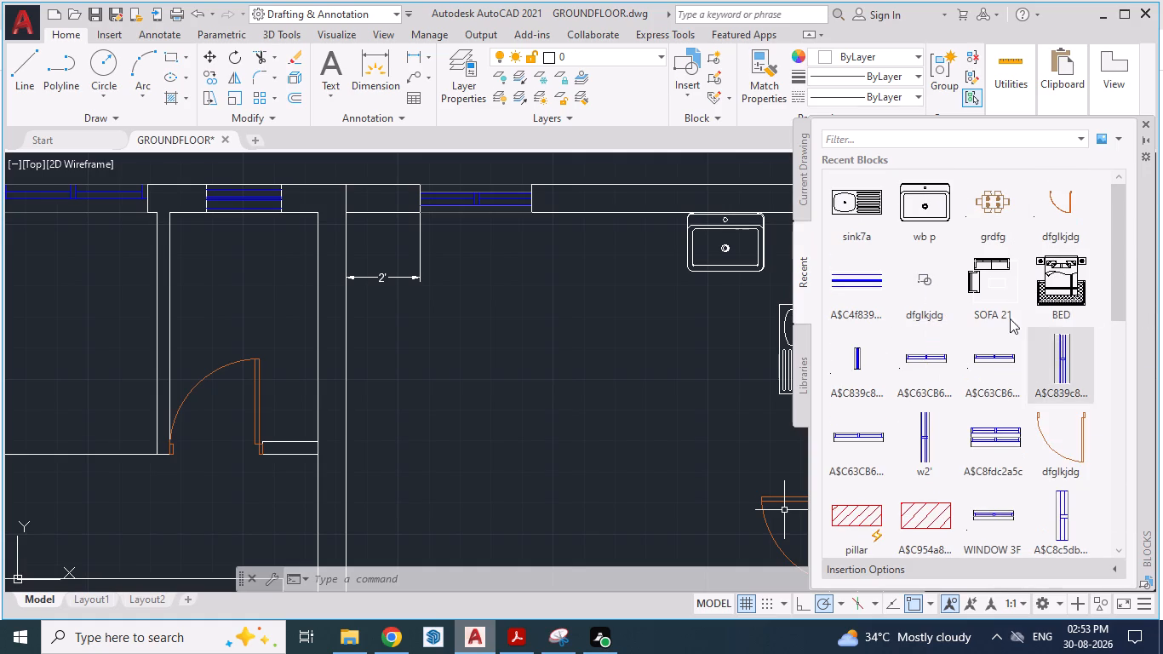
Look through the ARCH PLANS - 900 SQ YRDS (1).dwg block library for a suitable kitchen fixture.
click(805, 350)
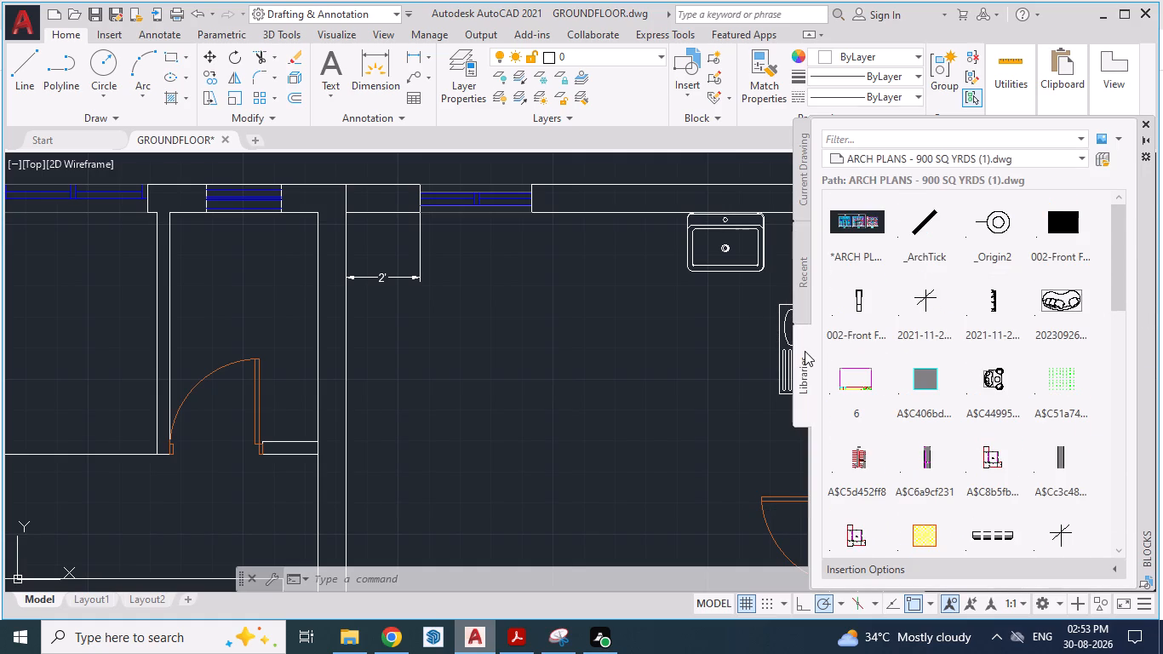
scroll(1004, 362, down, 5)
scroll(1087, 370, down, 2)
click(1120, 287)
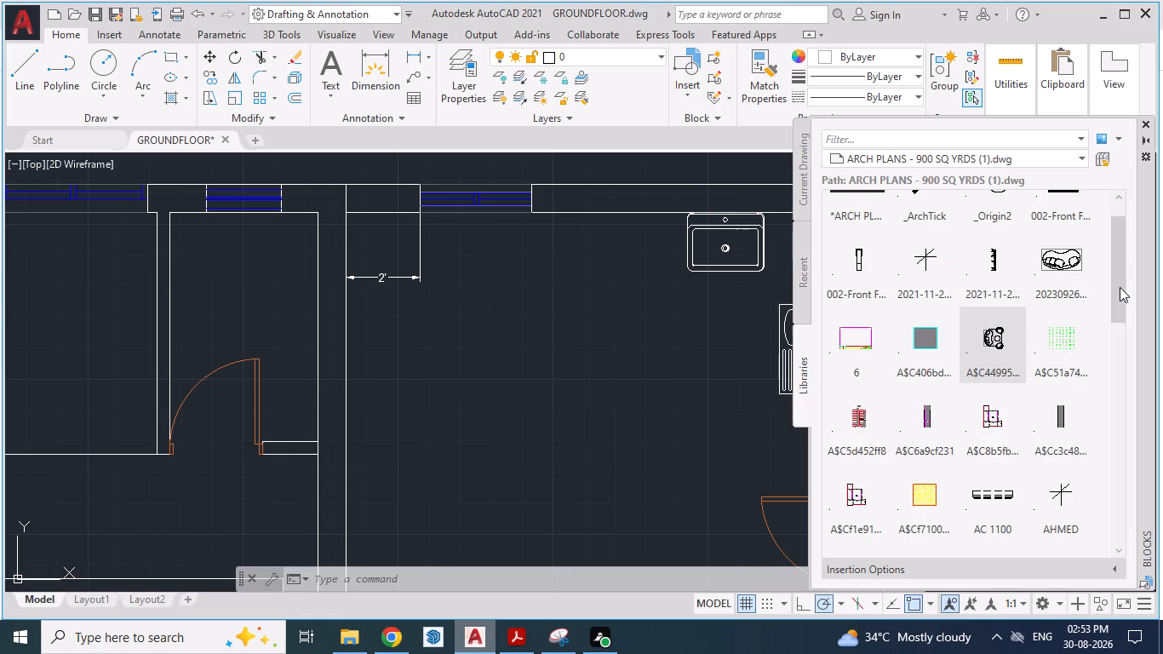
scroll(1026, 353, down, 9)
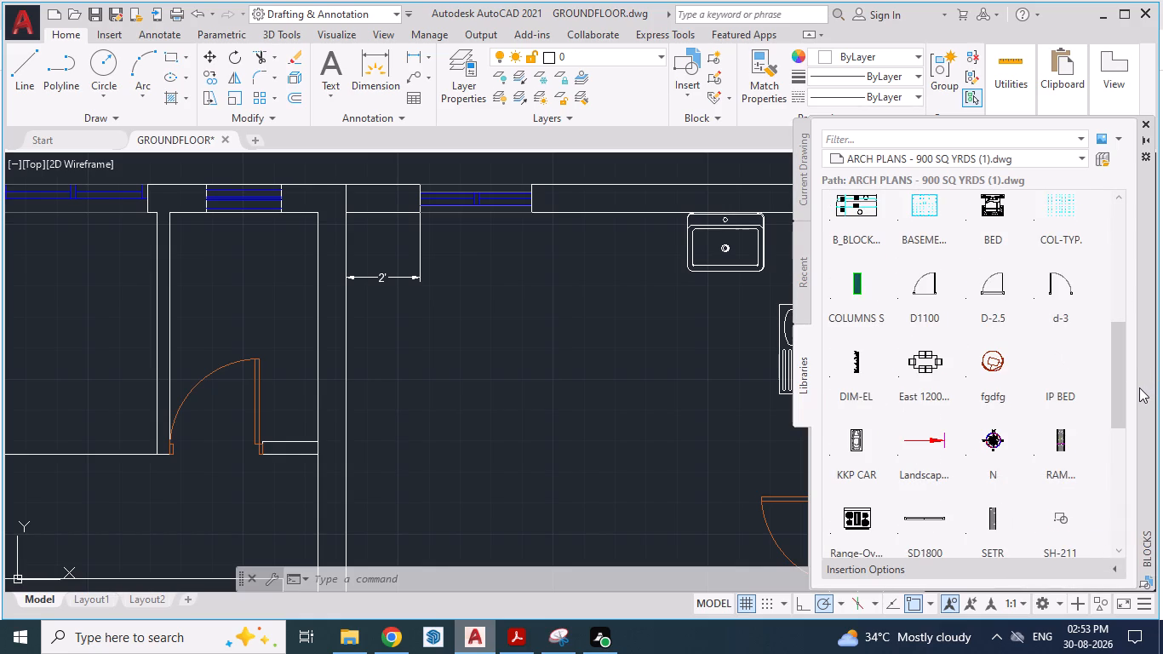
scroll(1139, 387, down, 2)
scroll(1072, 399, down, 4)
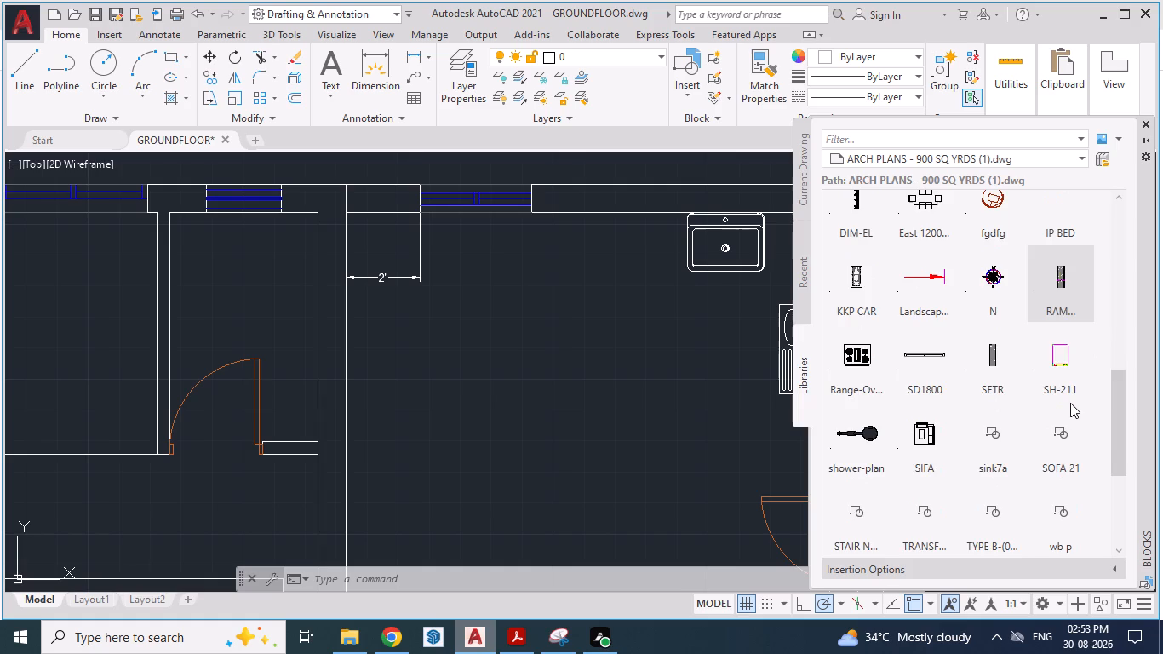
scroll(1070, 403, down, 2)
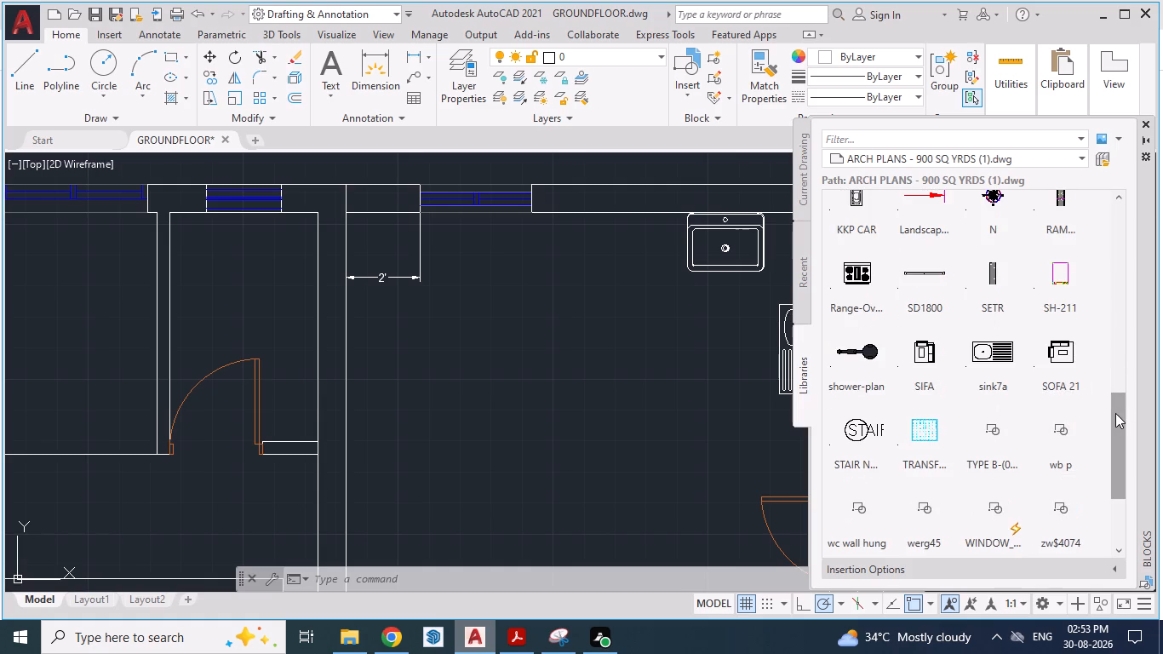
scroll(982, 420, down, 2)
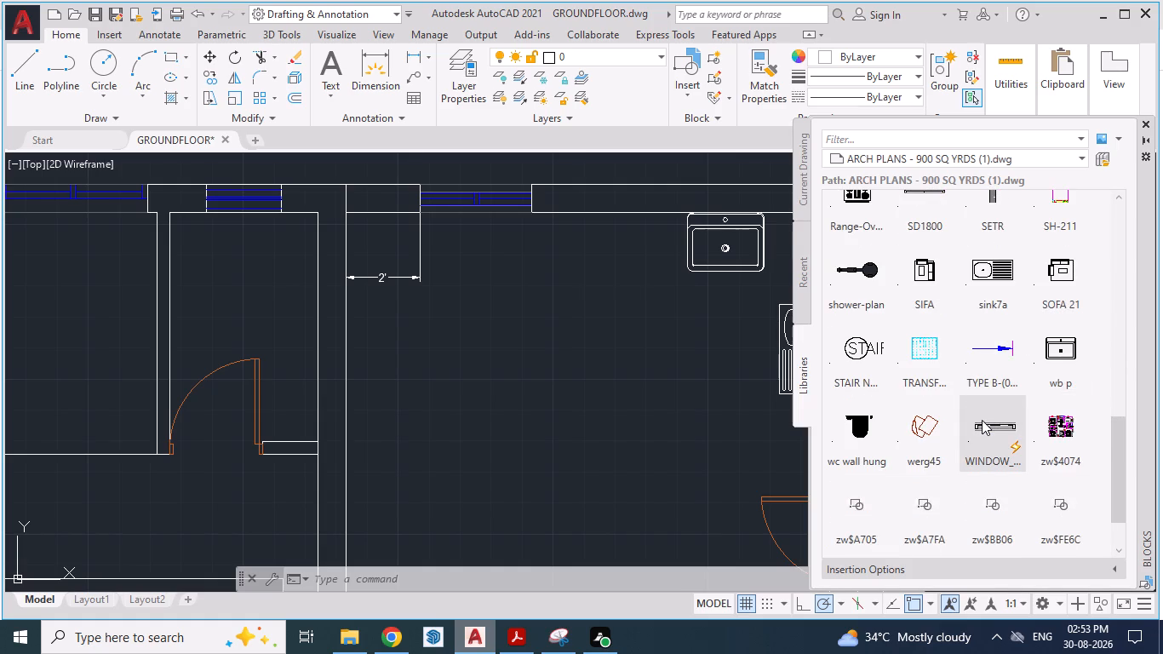
scroll(982, 420, down, 3)
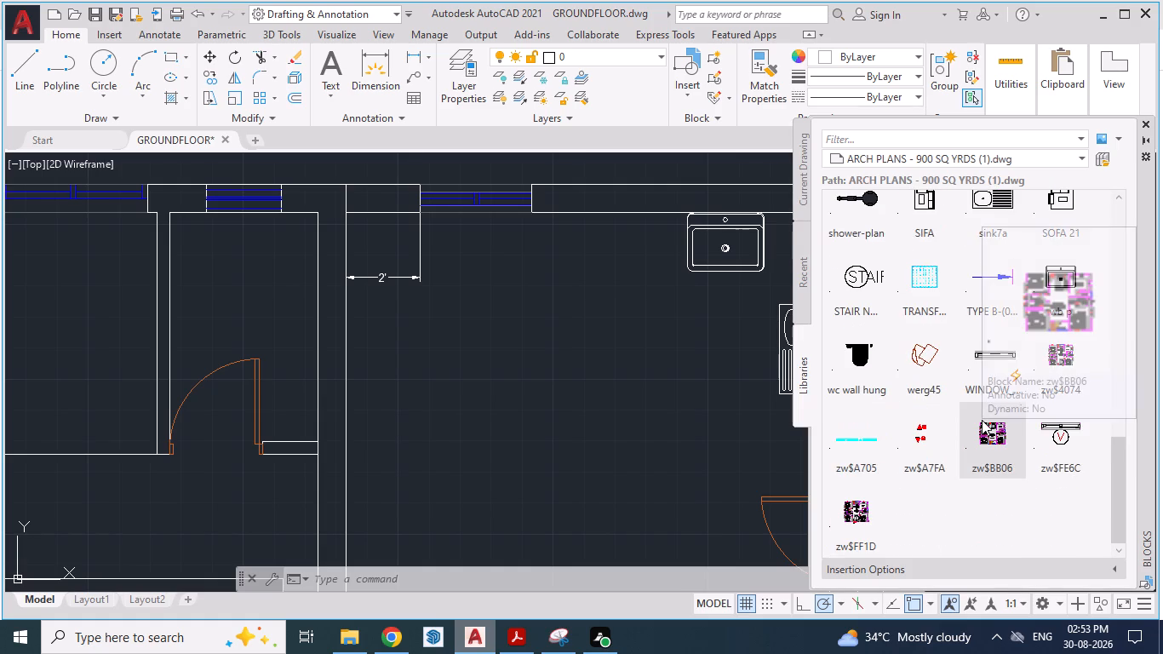
scroll(962, 541, up, 1)
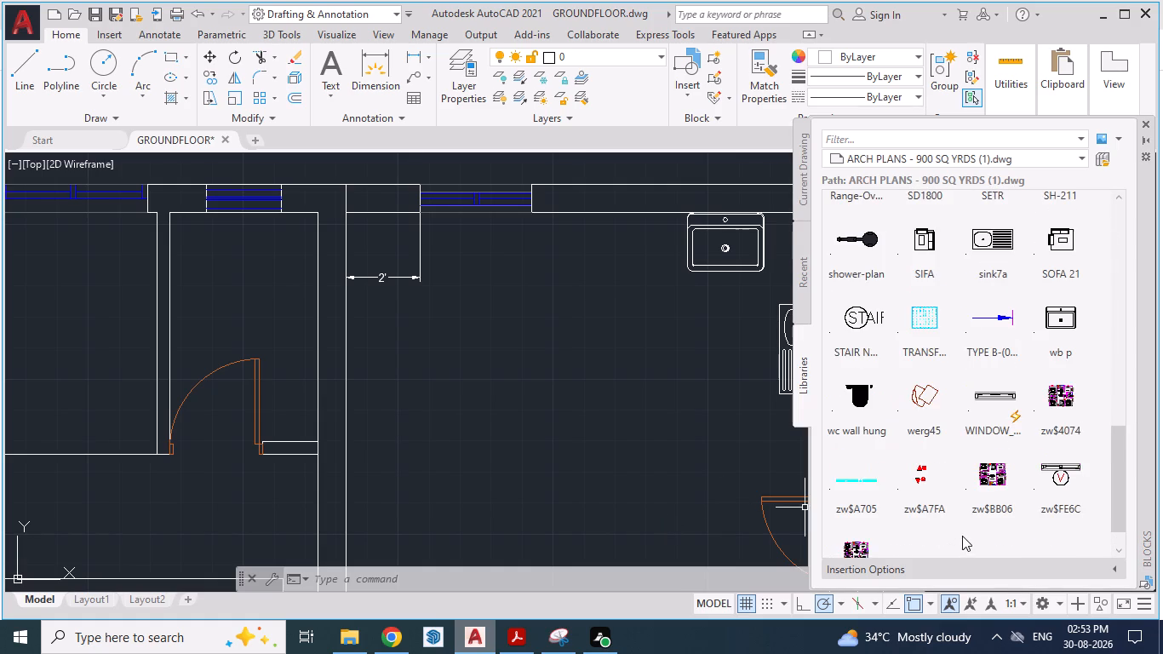
scroll(962, 536, up, 5)
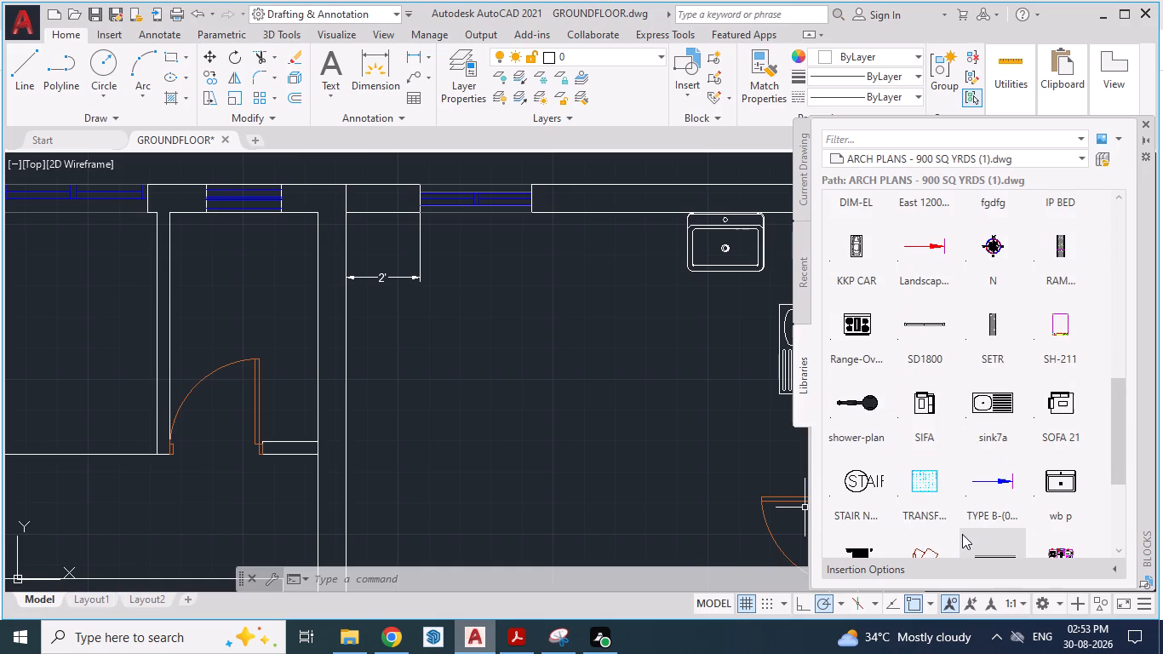
scroll(962, 534, up, 1)
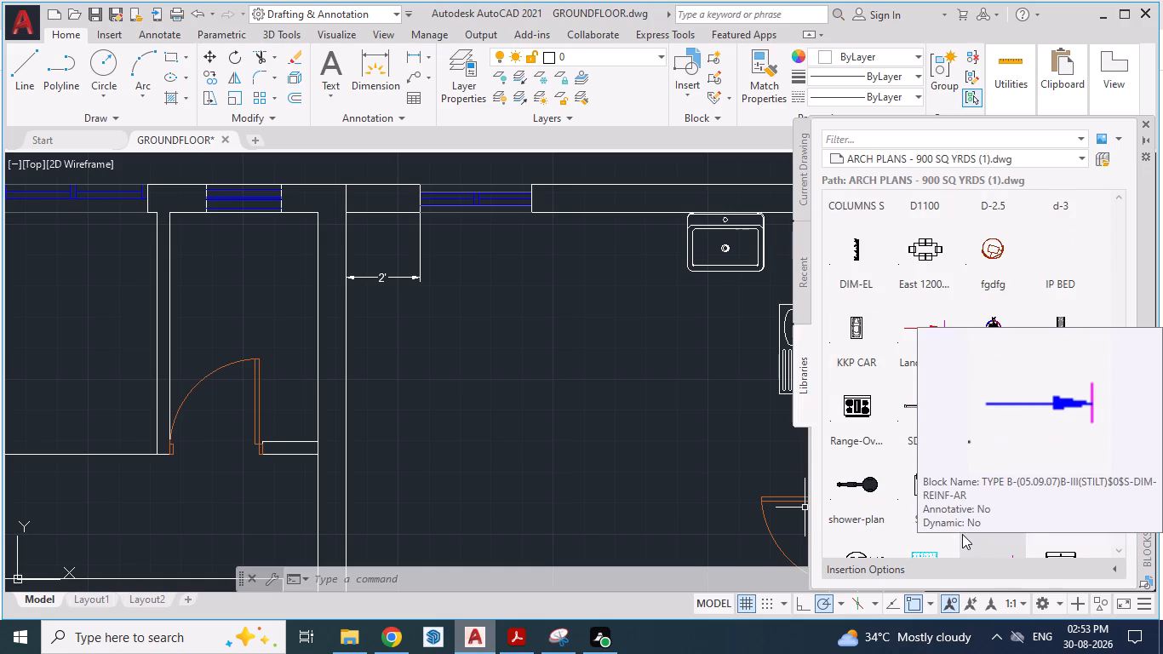
scroll(870, 319, up, 5)
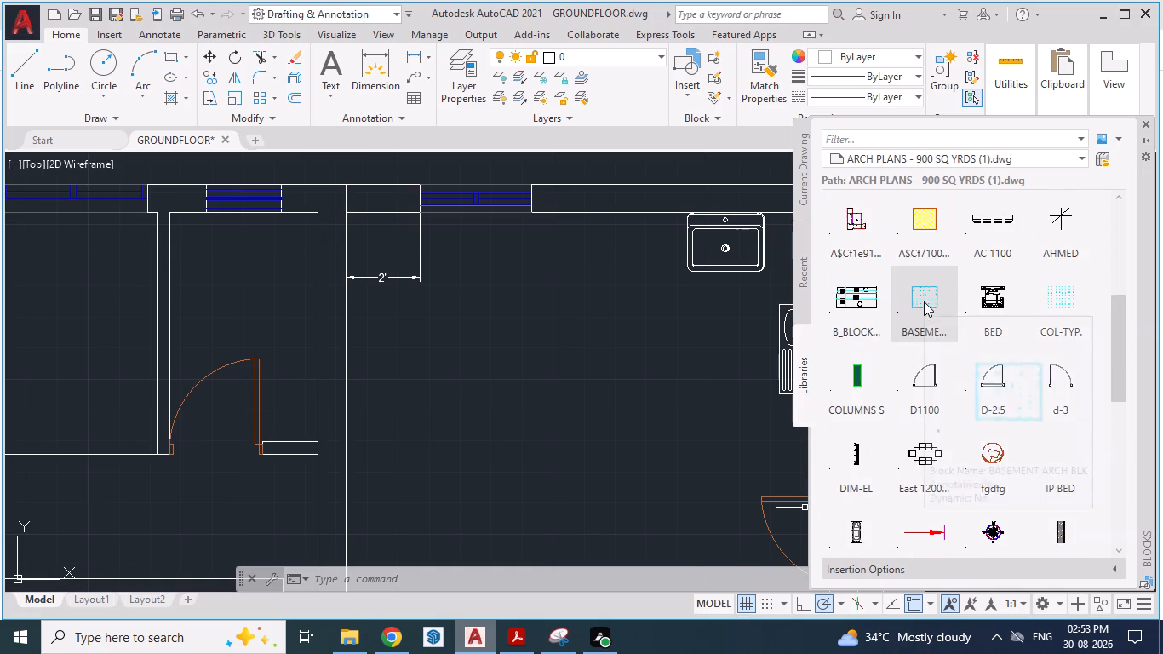
scroll(956, 274, up, 6)
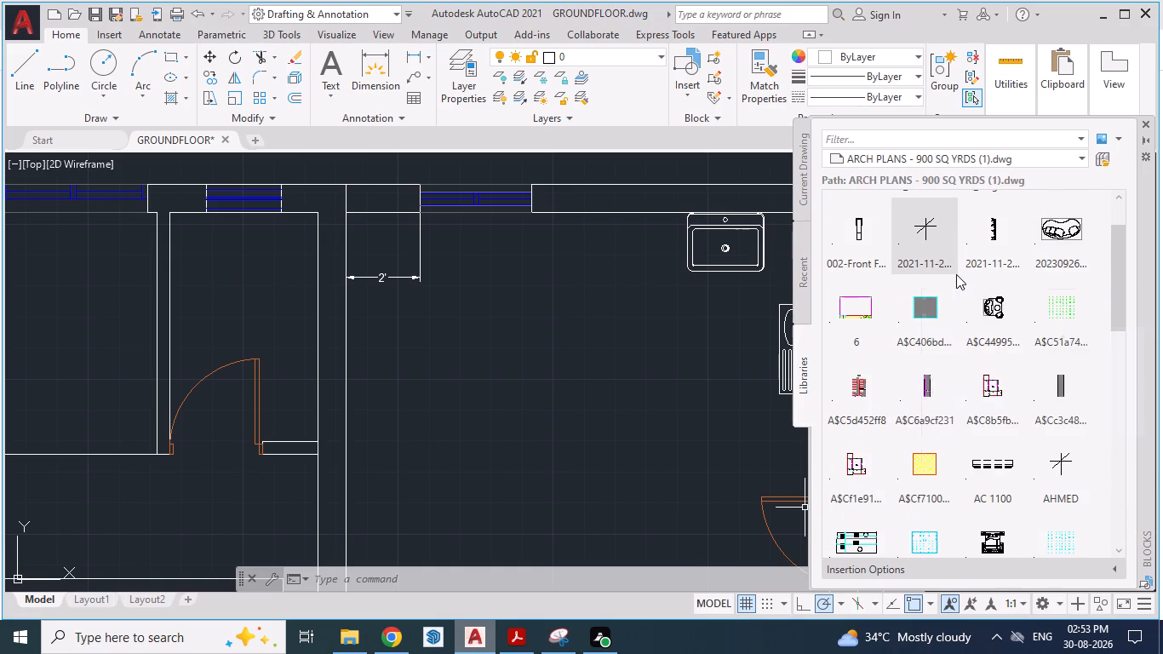
scroll(956, 274, up, 6)
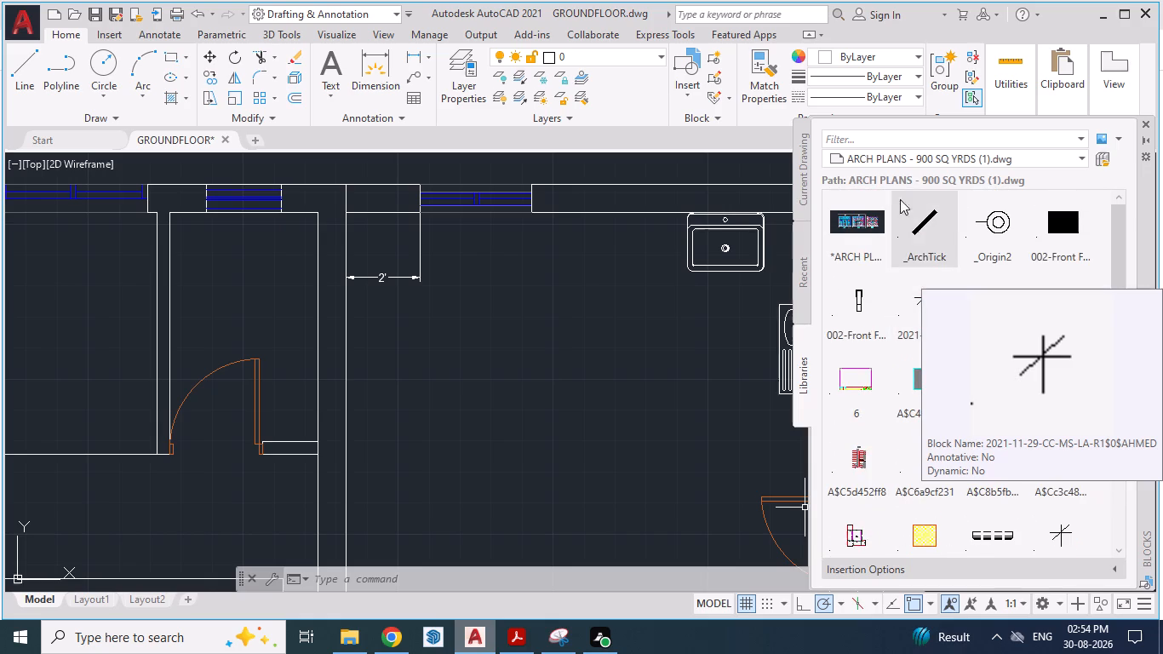
Look through the Mr.Narendra.dwg block library for a stove and other suitable kitchen fixtures.
double_click(899, 152)
click(899, 152)
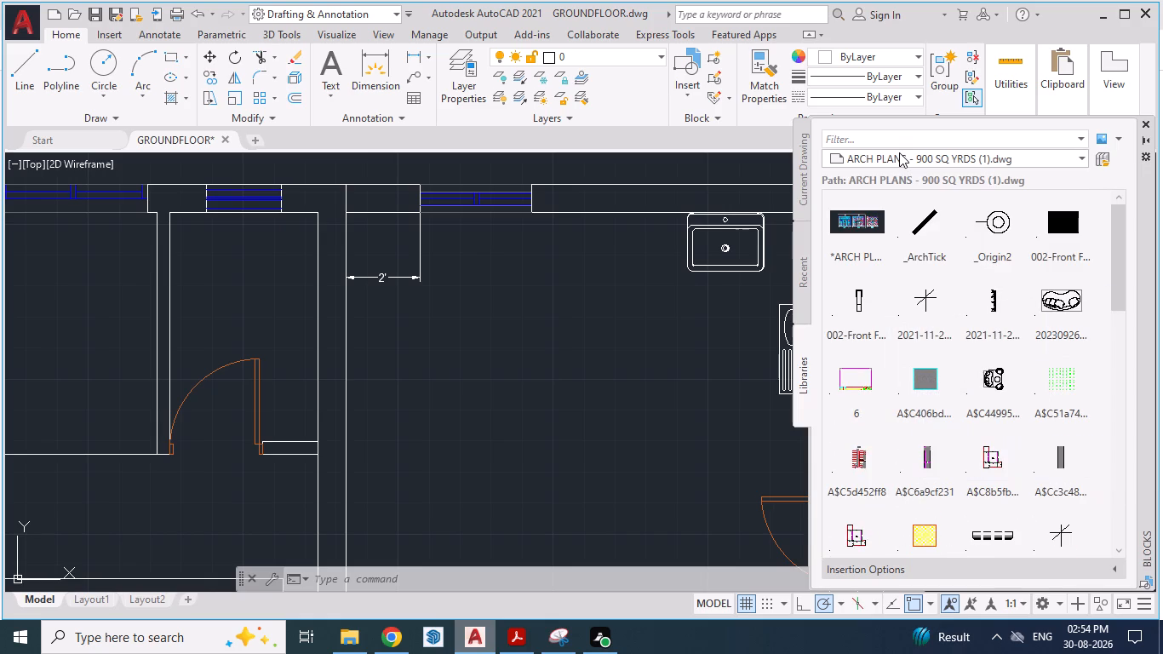
click(907, 202)
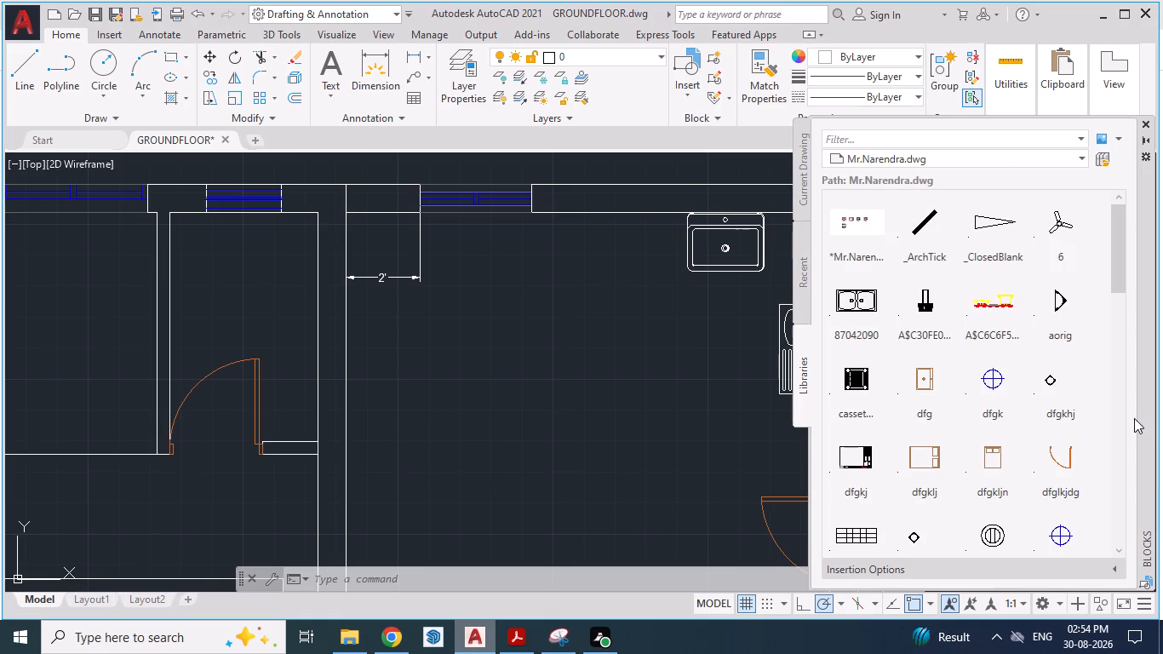
scroll(1103, 416, down, 7)
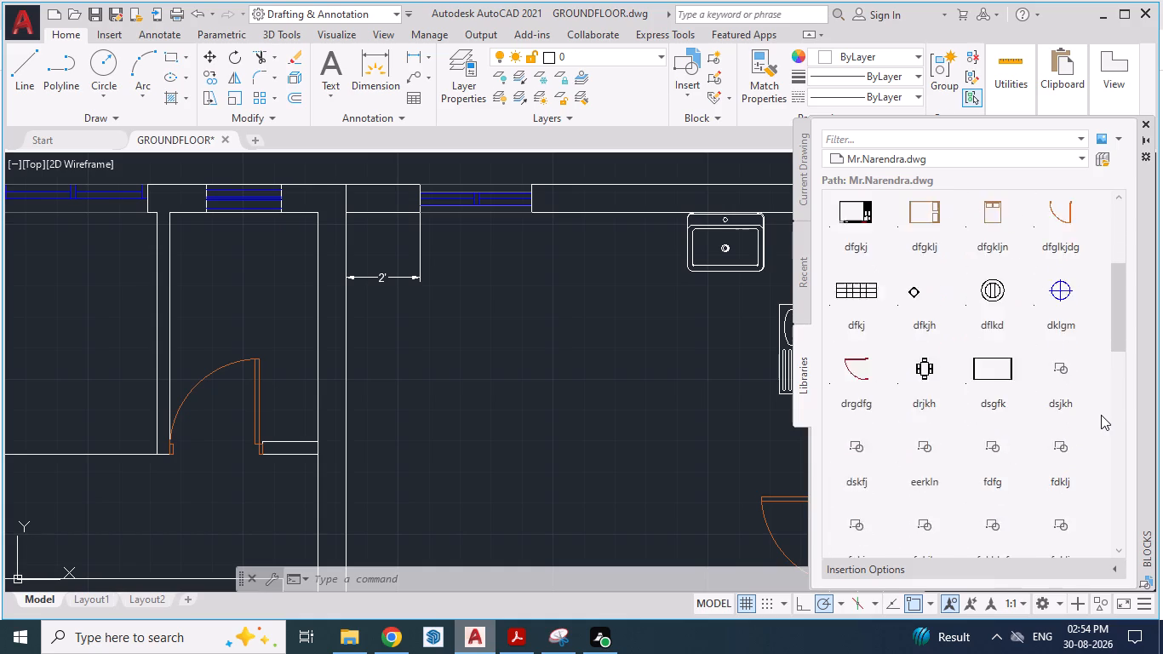
scroll(1092, 415, down, 6)
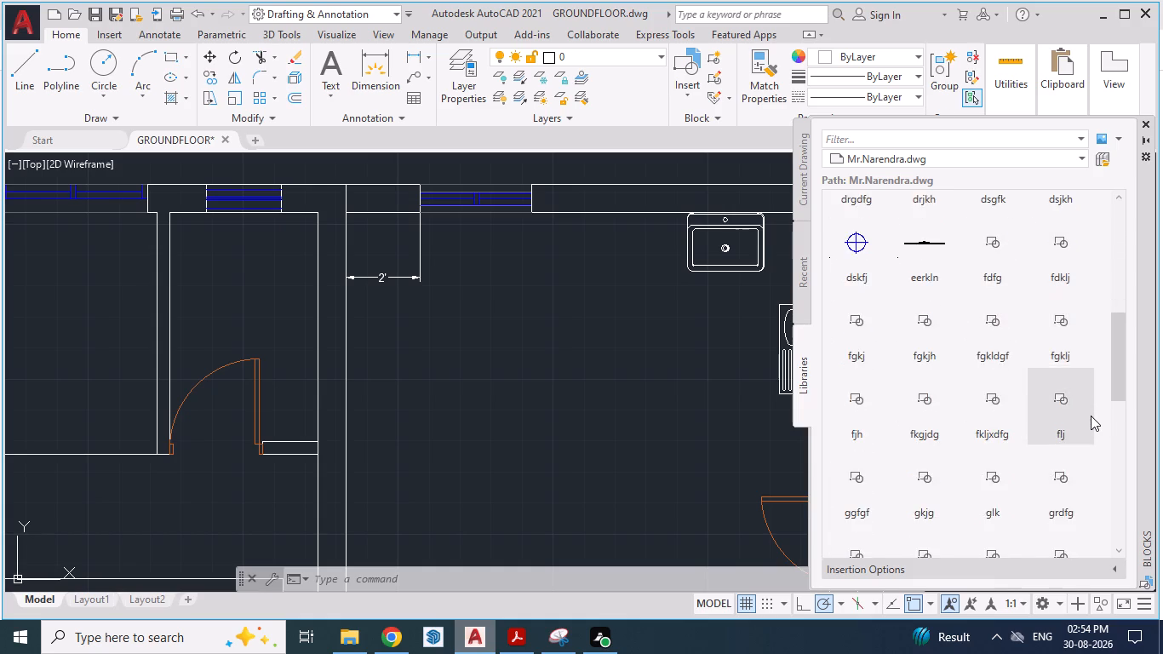
scroll(1091, 416, up, 1)
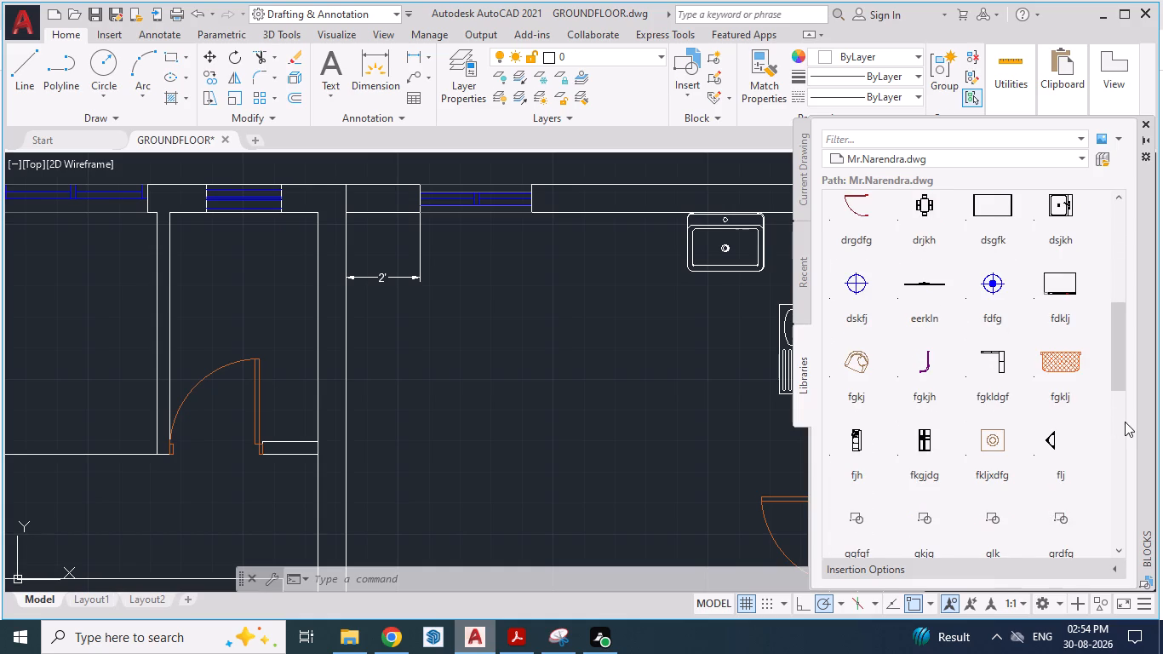
scroll(1125, 422, down, 4)
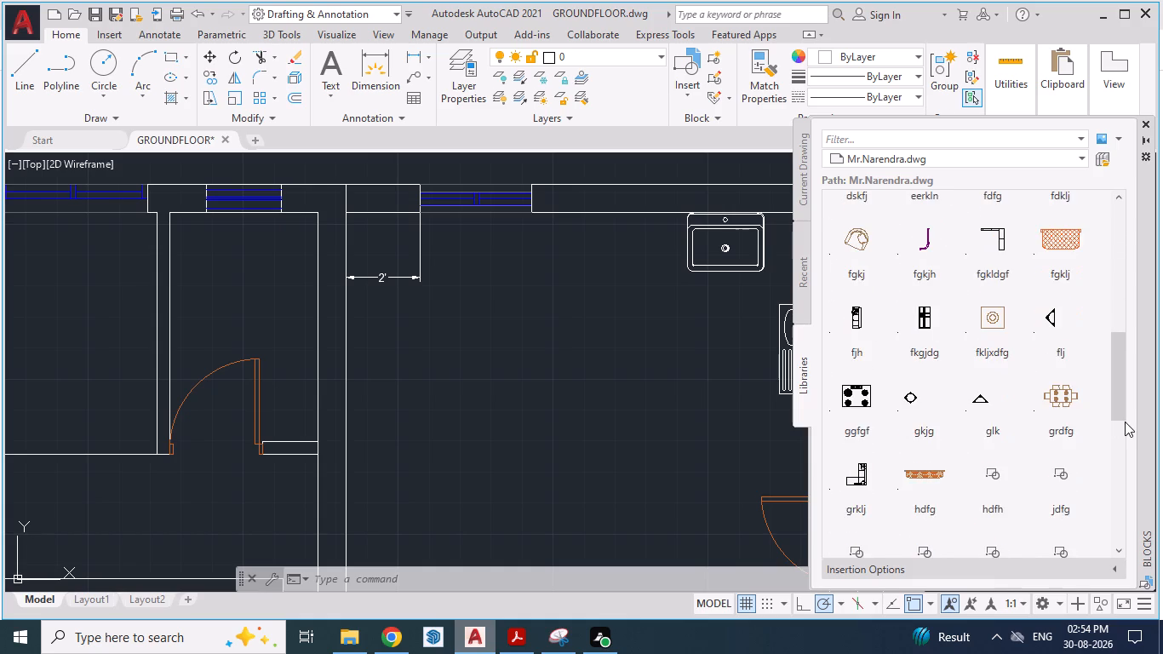
scroll(1125, 422, down, 2)
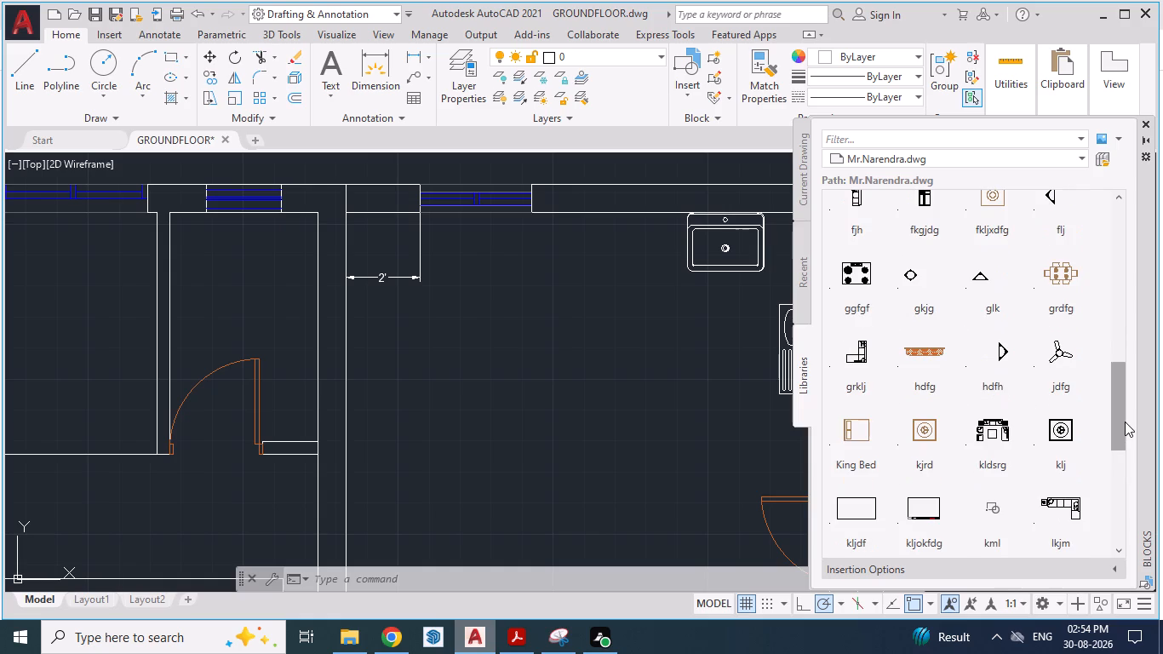
scroll(1125, 422, down, 5)
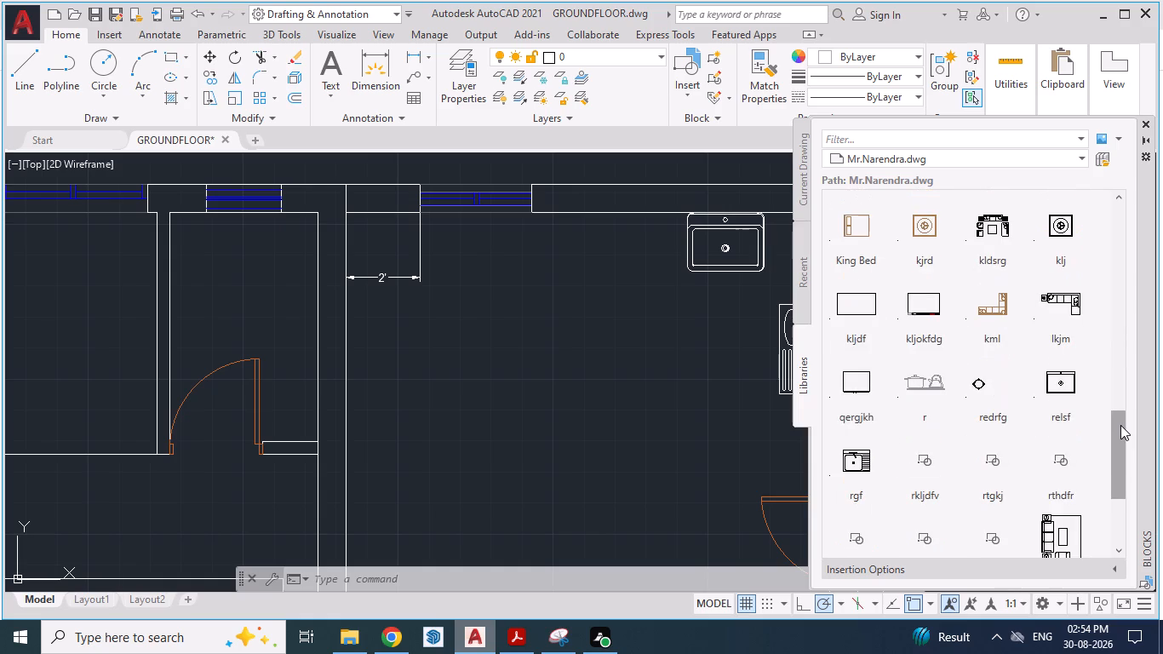
scroll(1120, 425, down, 1)
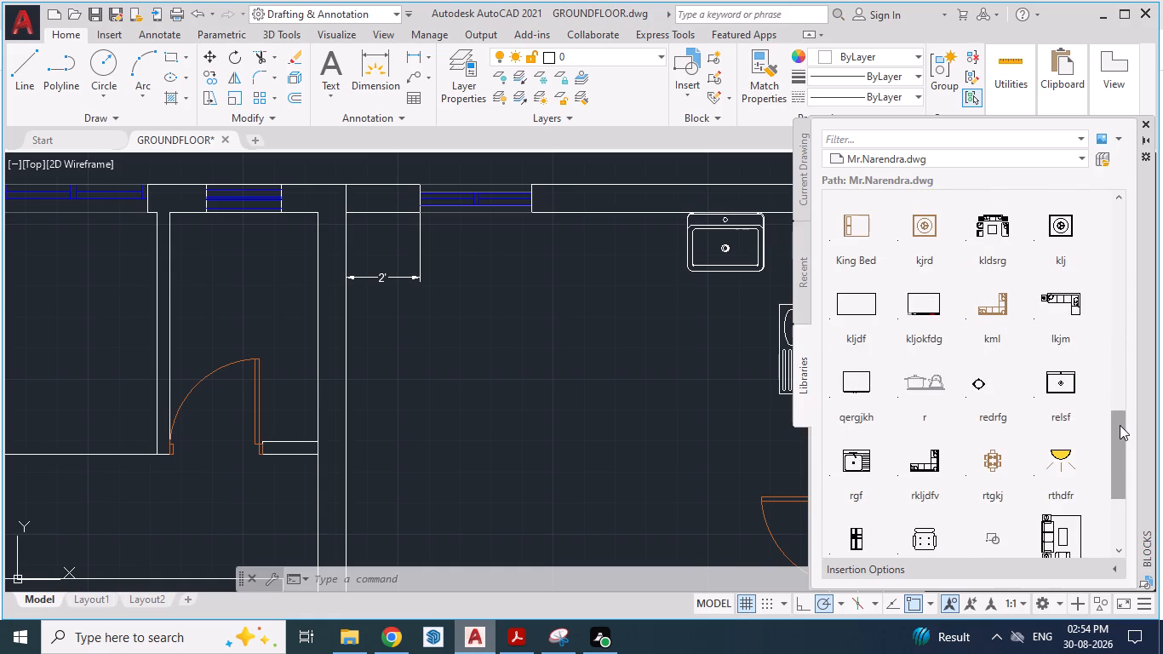
scroll(1120, 425, down, 2)
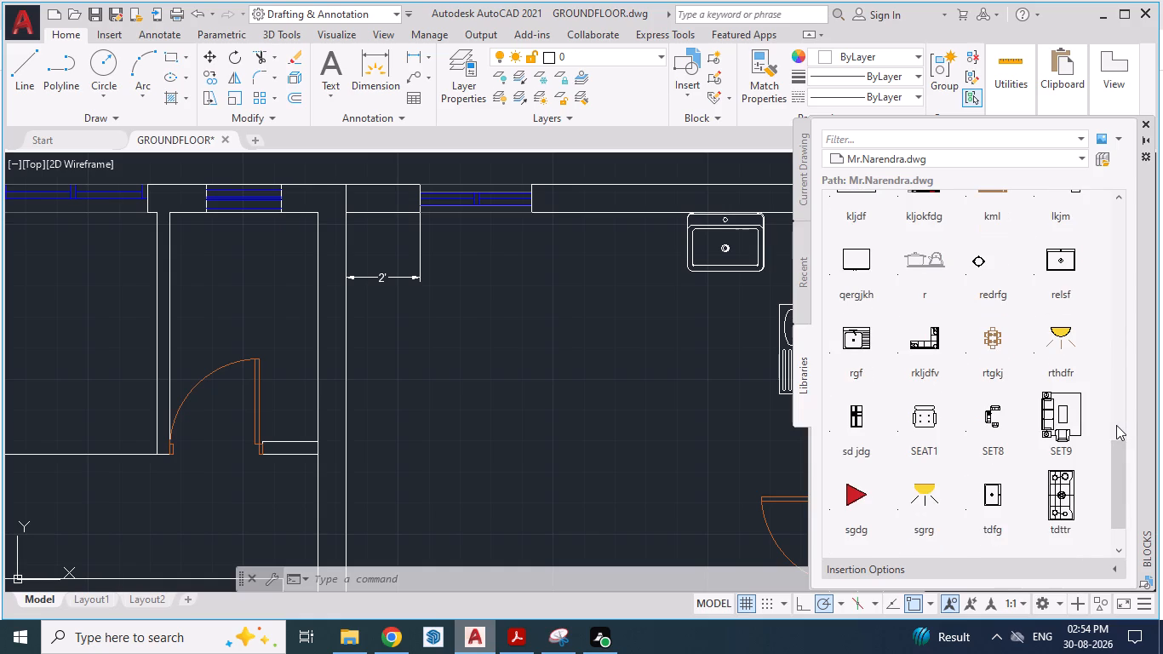
scroll(1113, 426, down, 4)
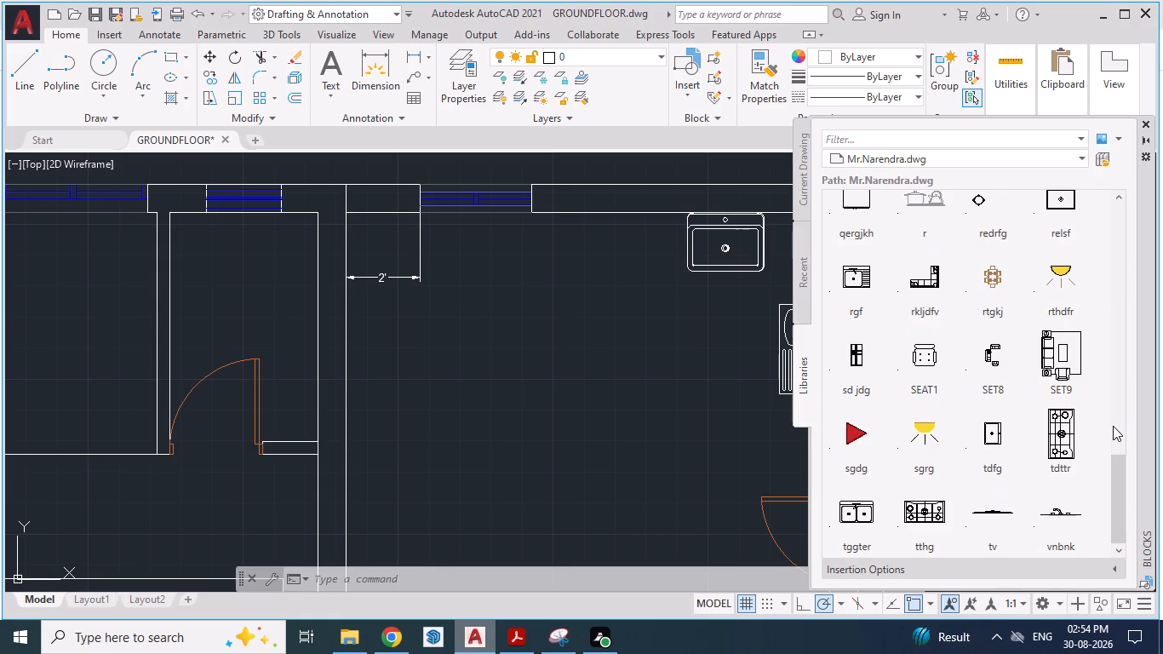
scroll(1112, 426, down, 3)
scroll(1050, 326, up, 2)
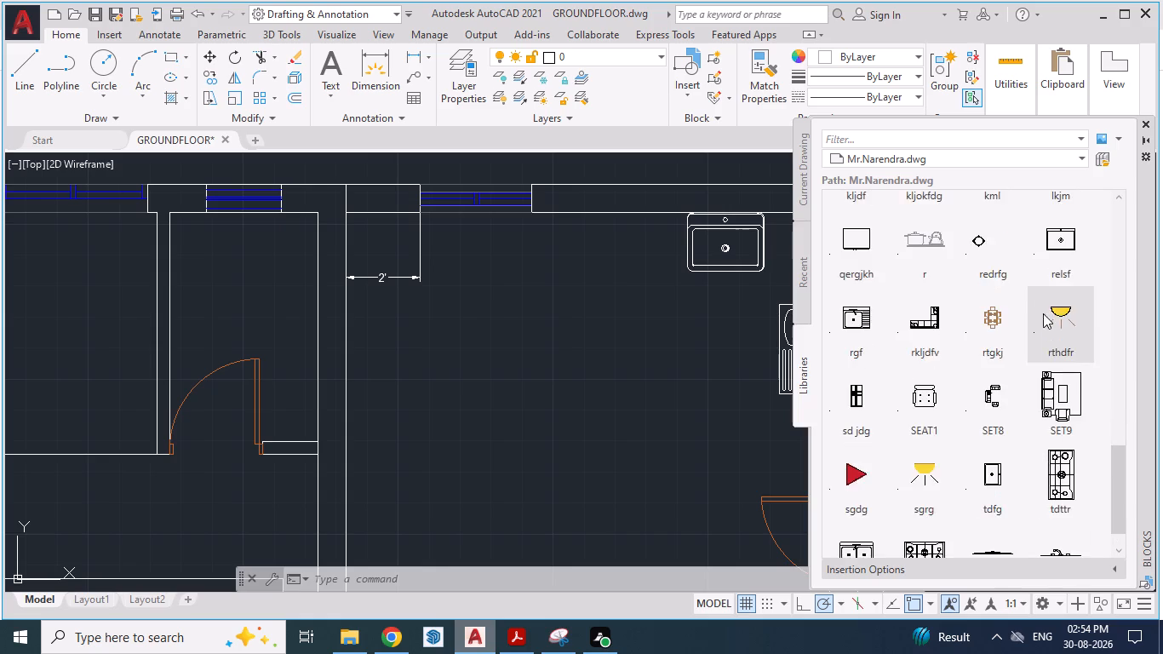
scroll(946, 370, up, 1)
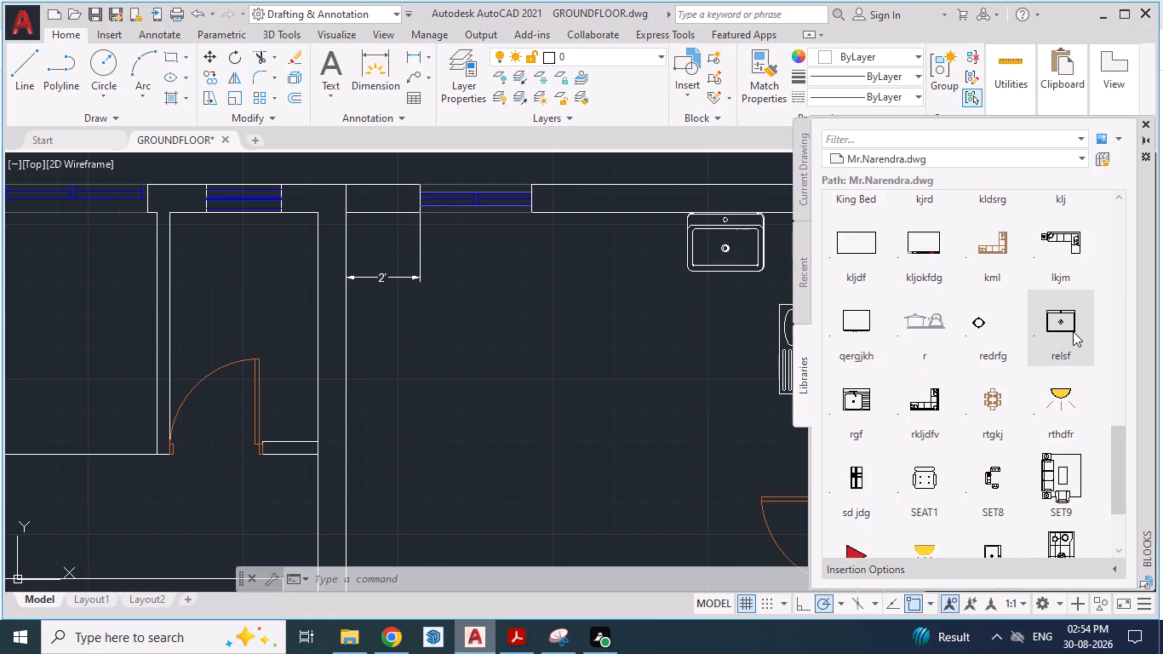
scroll(1119, 314, up, 3)
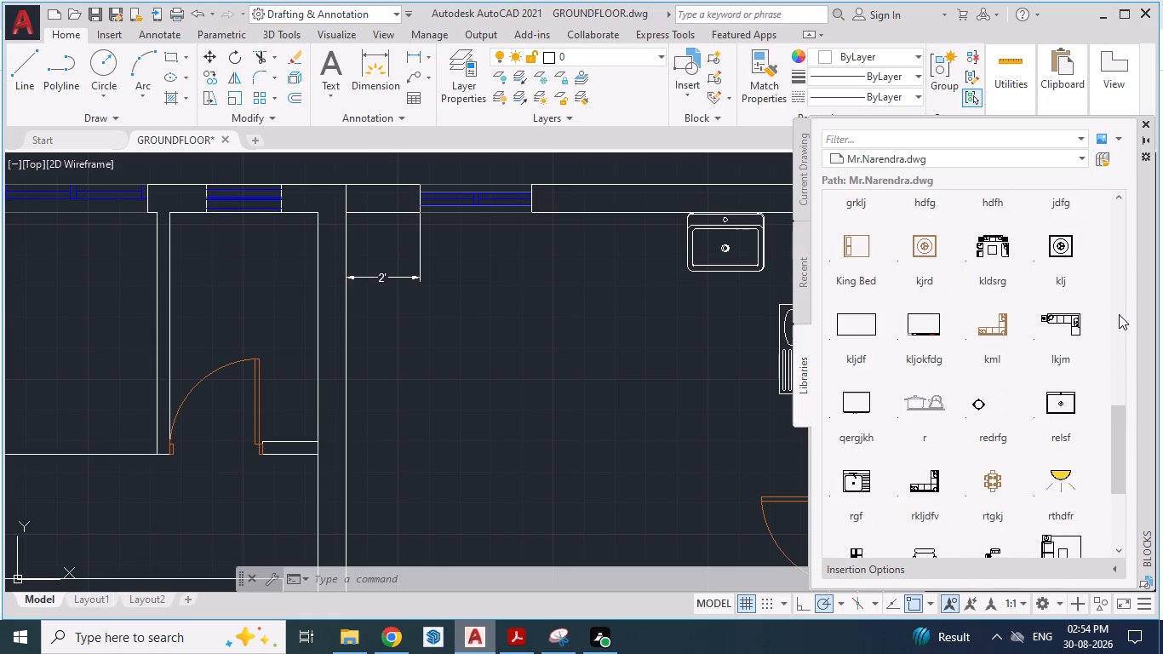
scroll(1119, 314, up, 3)
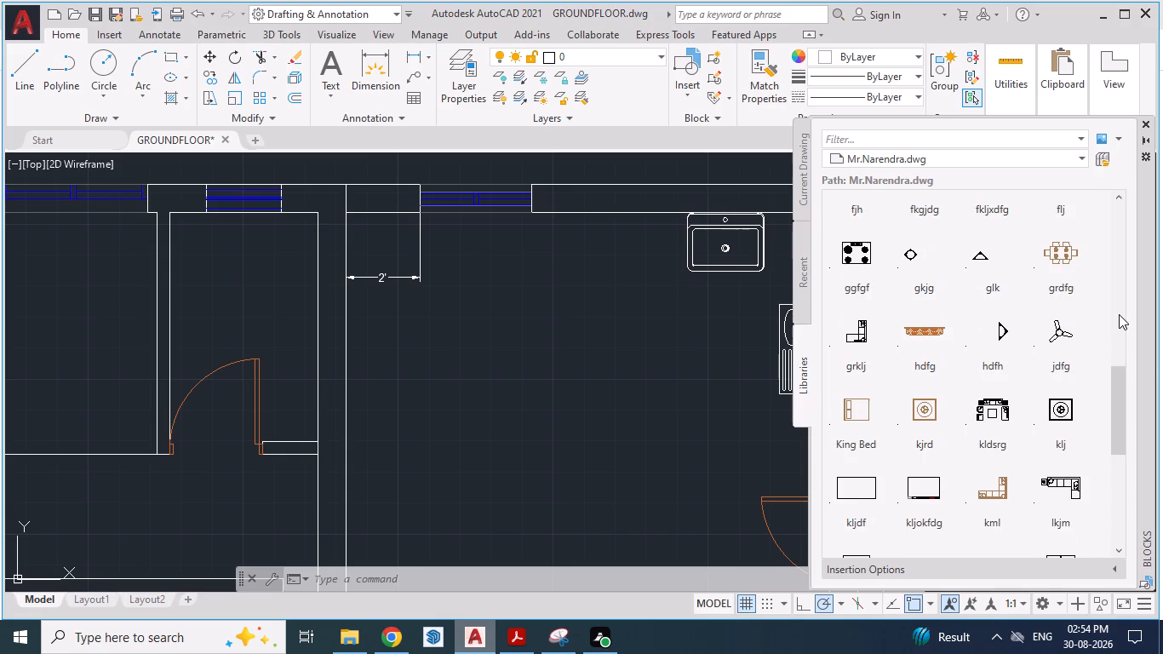
scroll(1119, 314, up, 6)
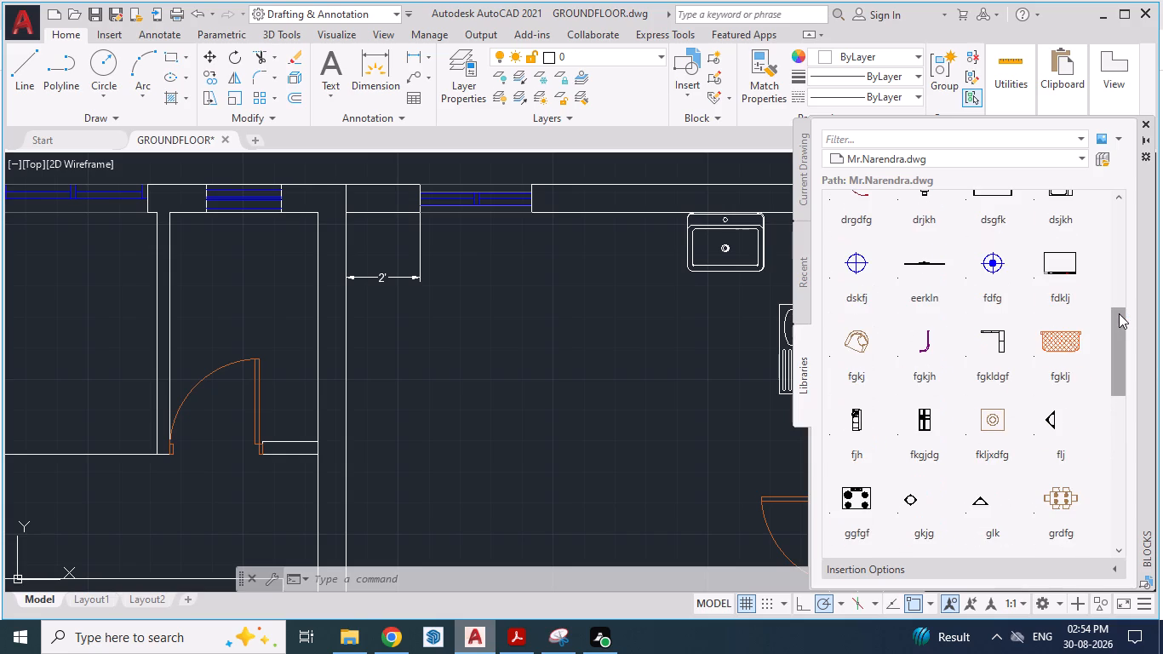
scroll(1119, 313, up, 5)
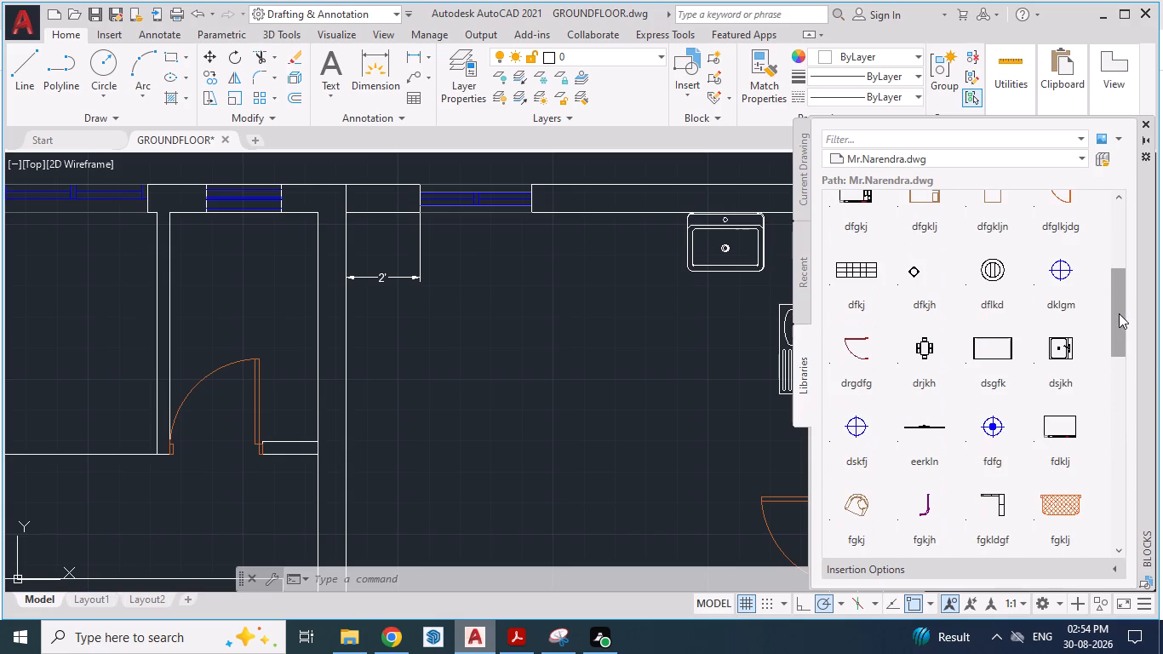
scroll(1118, 310, up, 5)
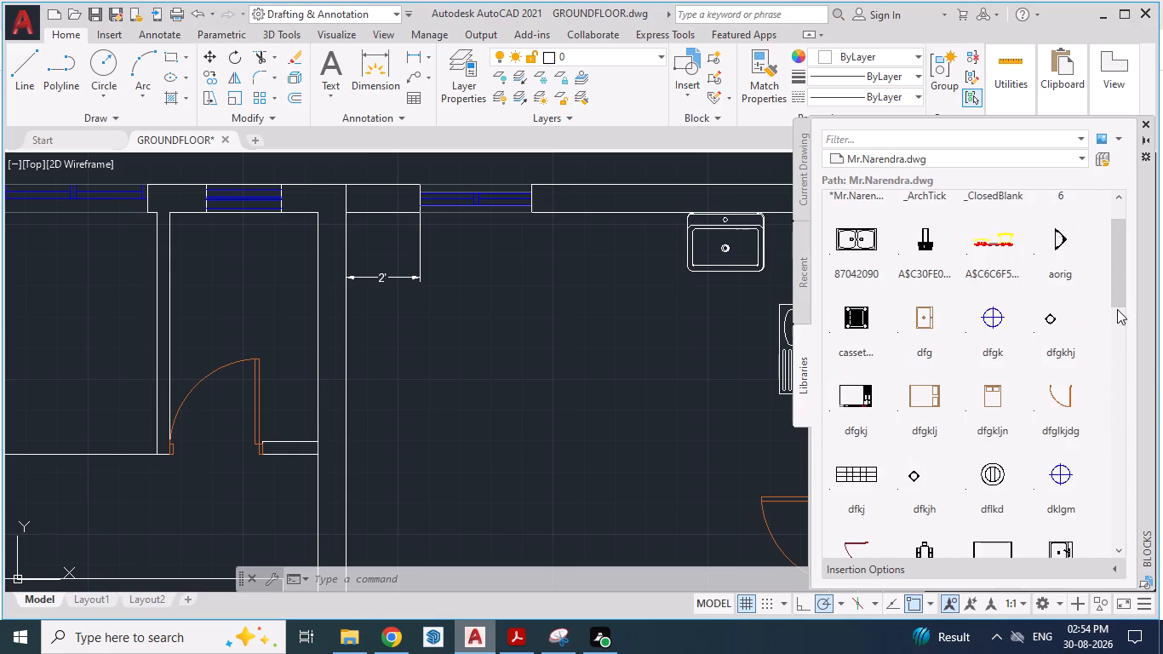
scroll(1117, 309, up, 9)
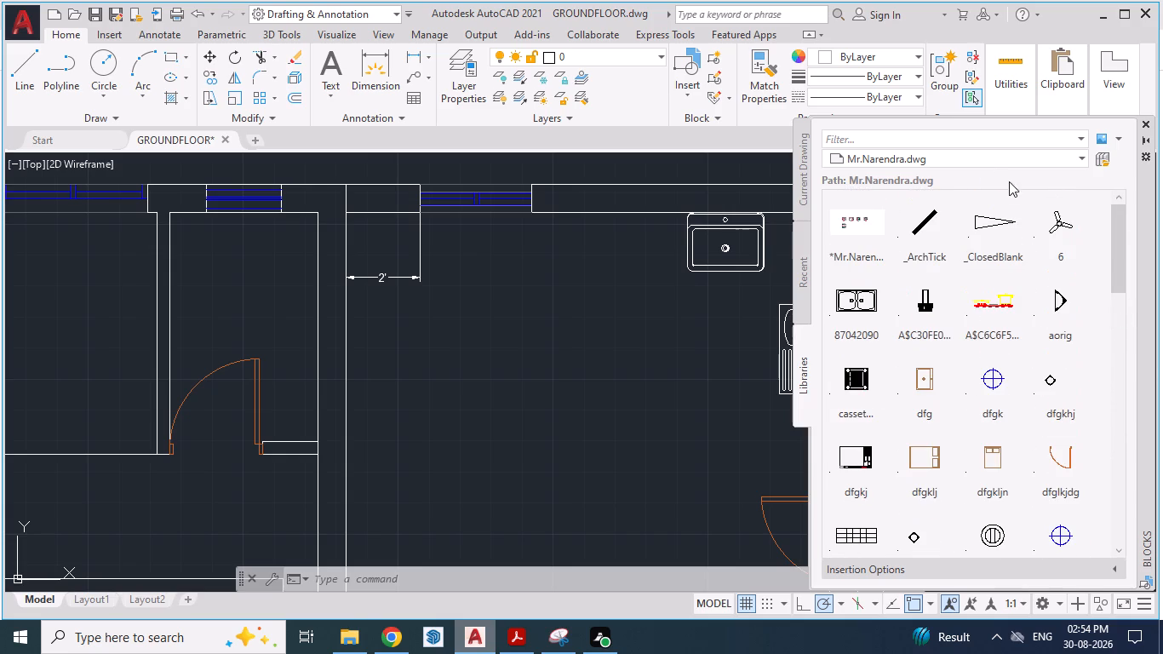
Check the exterior1(FOR STUDENTS) (1).dwg and sampleplan(FOR STUDENTS).dwg block libraries for kitchen fixtures.
click(971, 155)
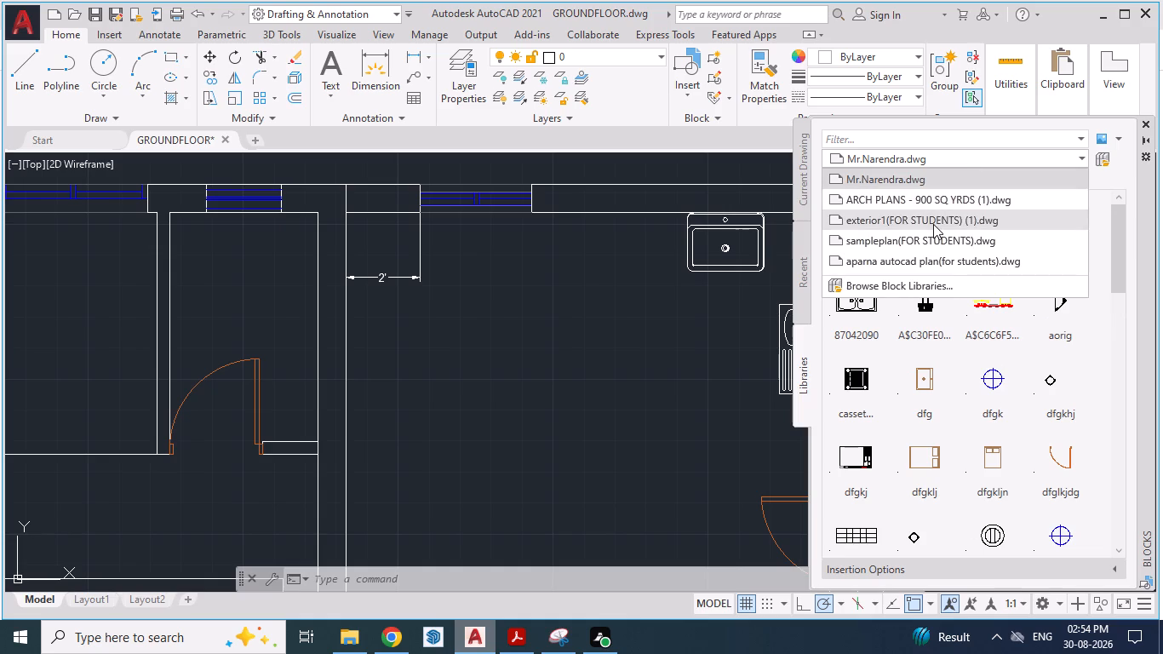
click(933, 224)
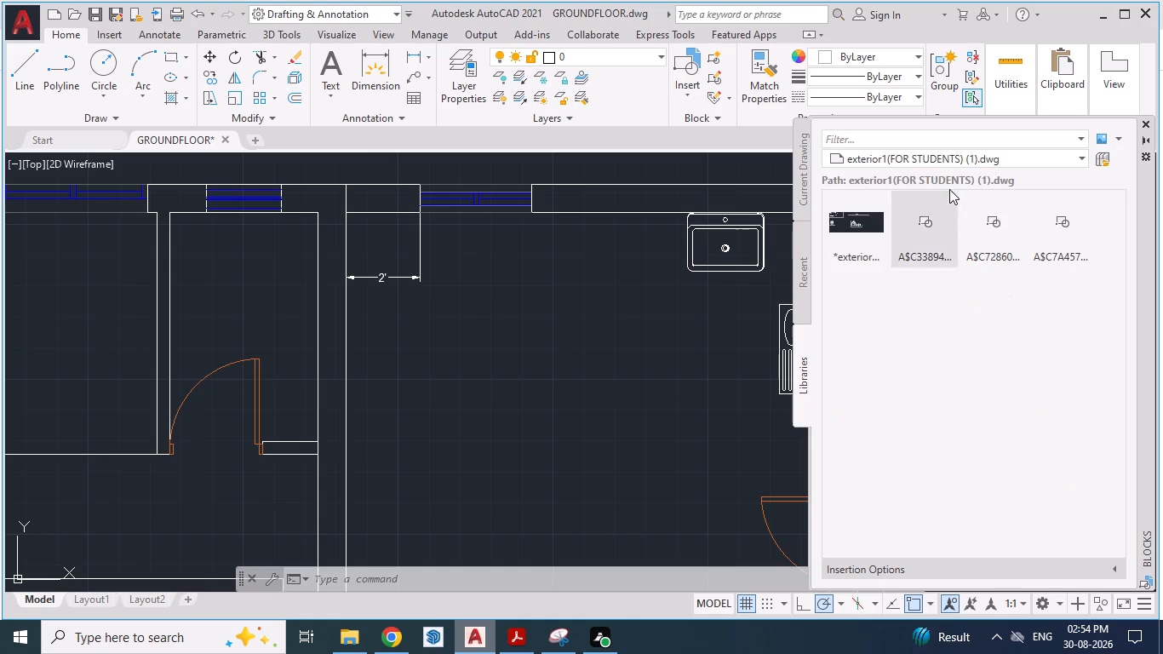
click(996, 159)
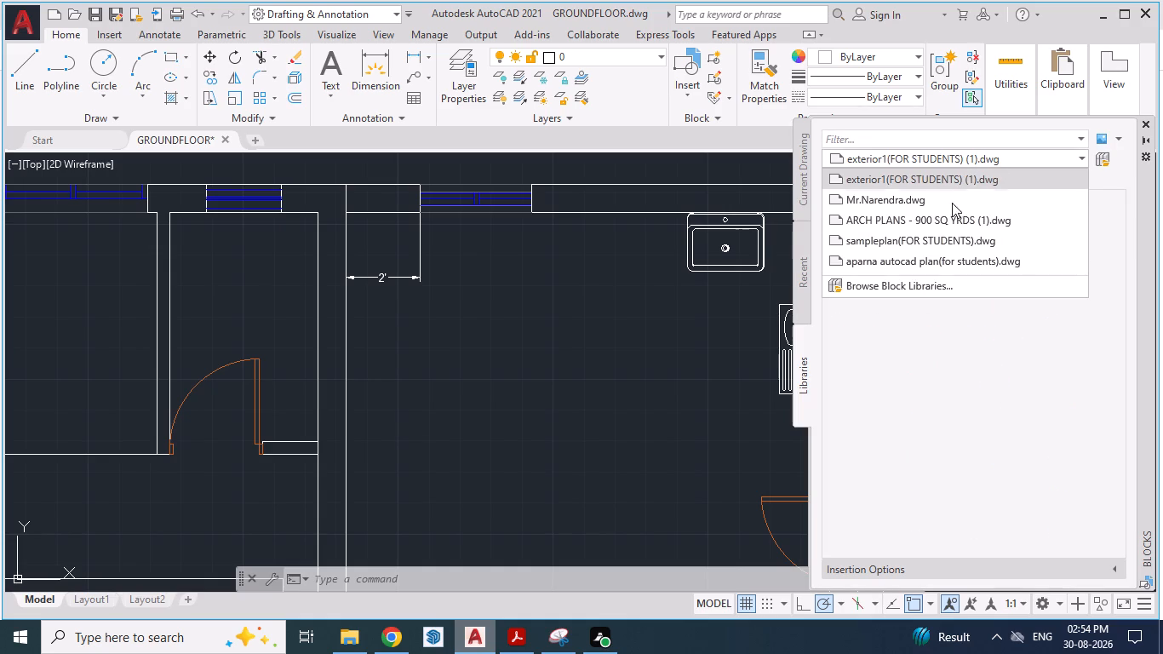
click(938, 243)
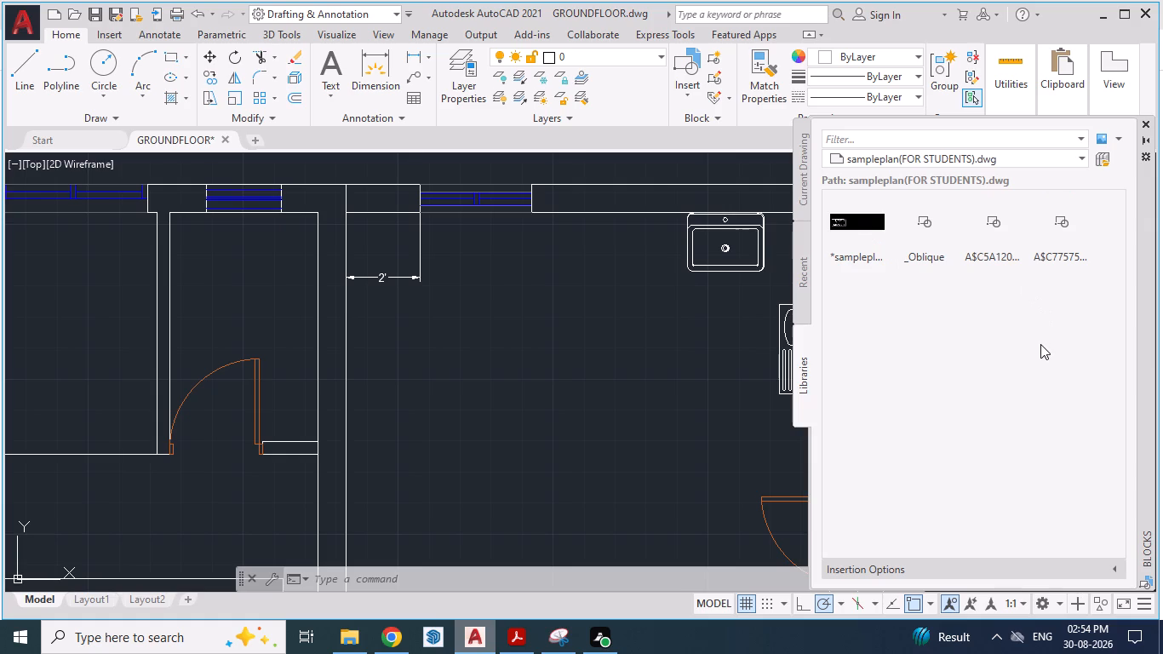
Look through the ARCH PLANS - 900 SQ YRDS (1).dwg block library again for a suitable kitchen fixture.
click(879, 154)
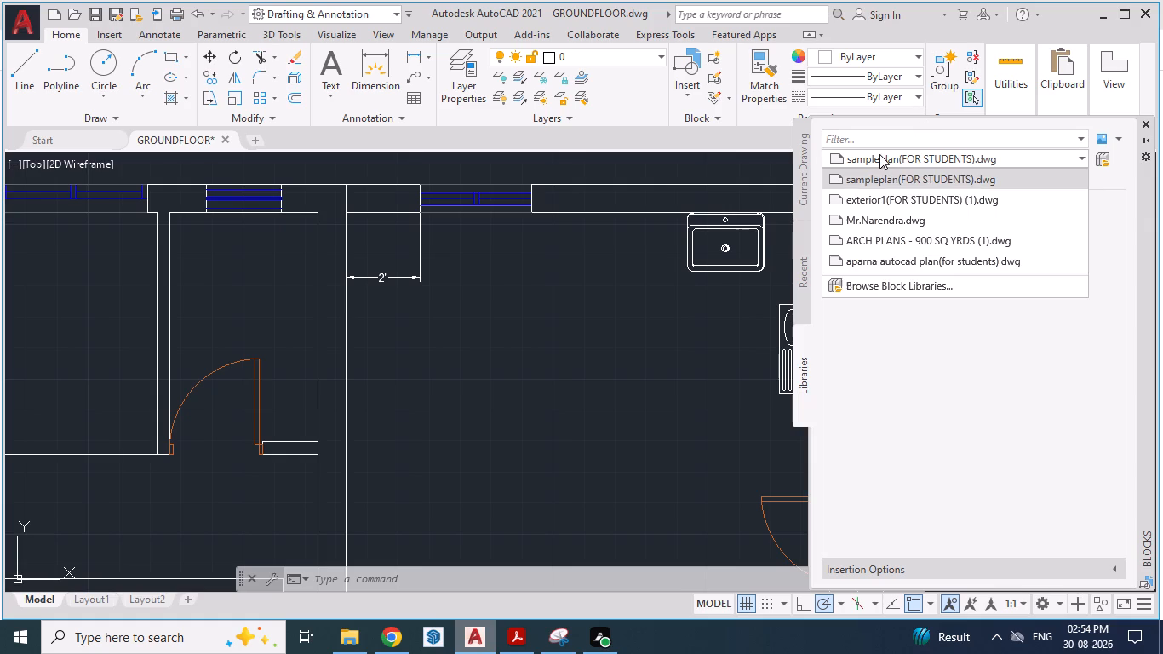
click(904, 237)
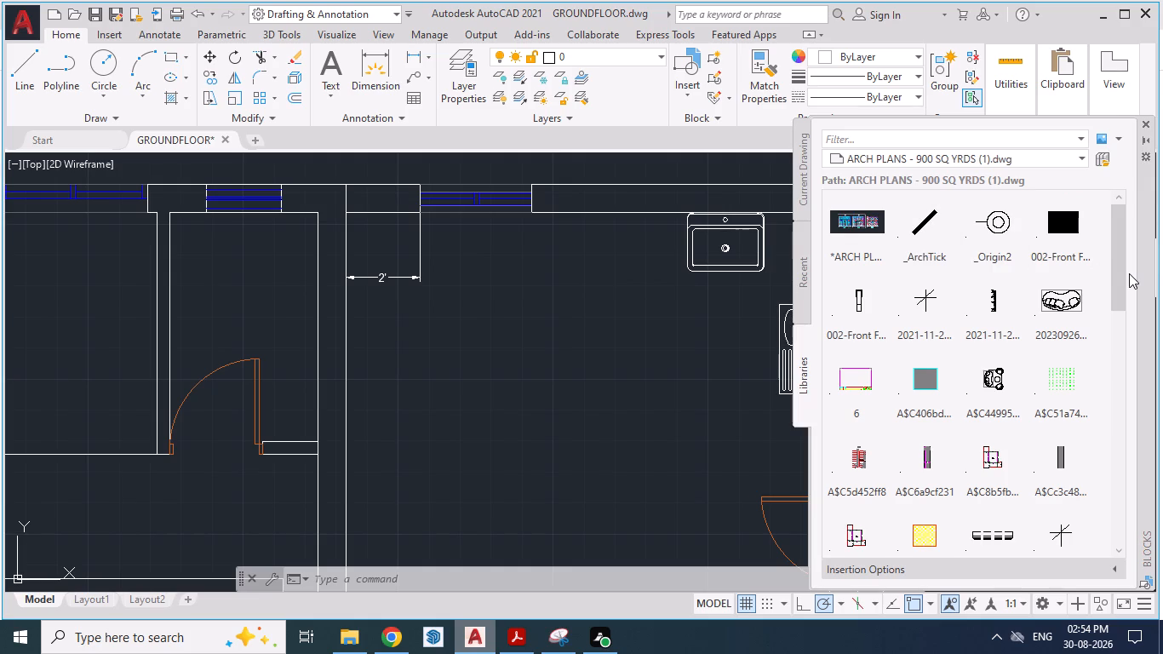
scroll(1117, 275, down, 6)
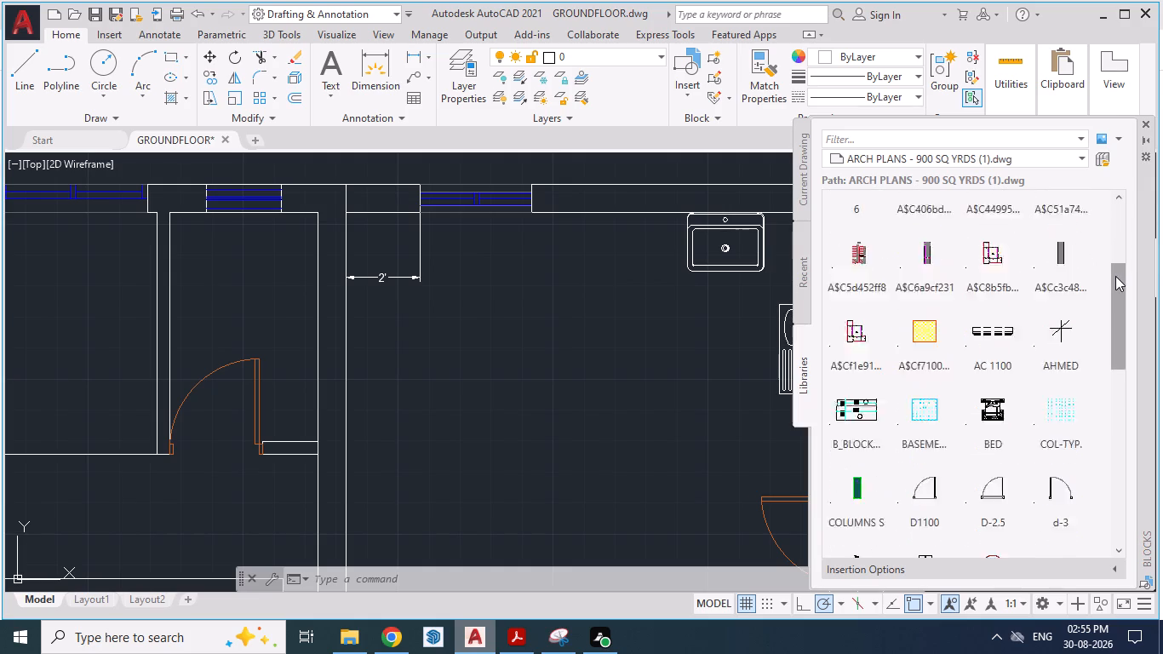
scroll(1114, 276, down, 4)
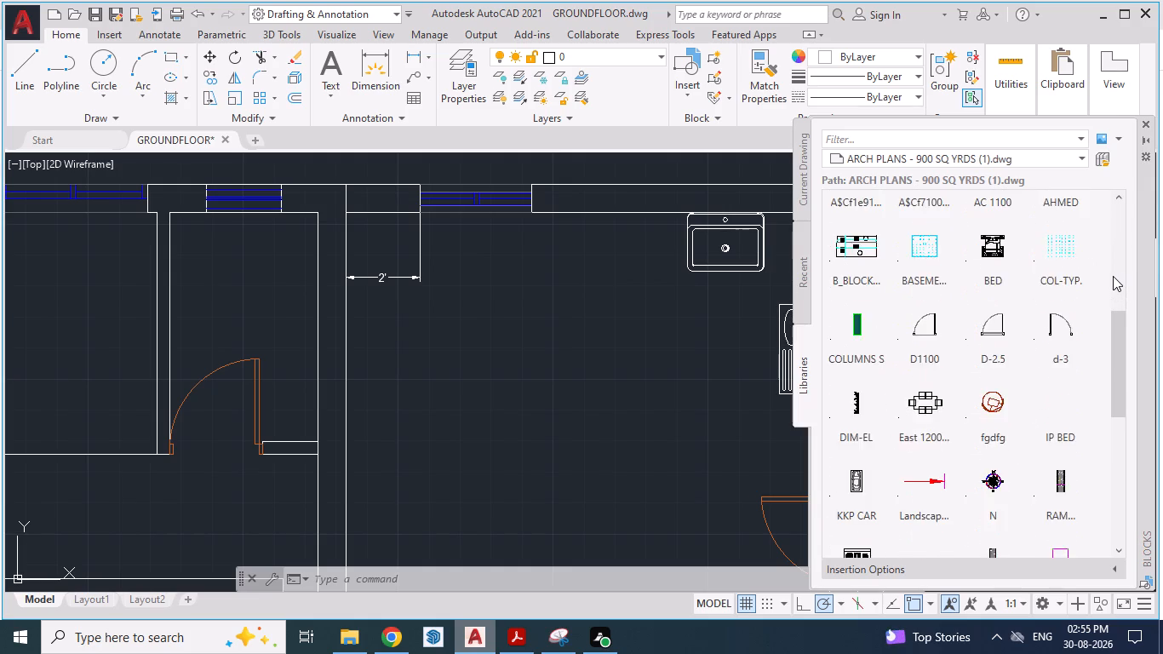
scroll(1113, 276, down, 6)
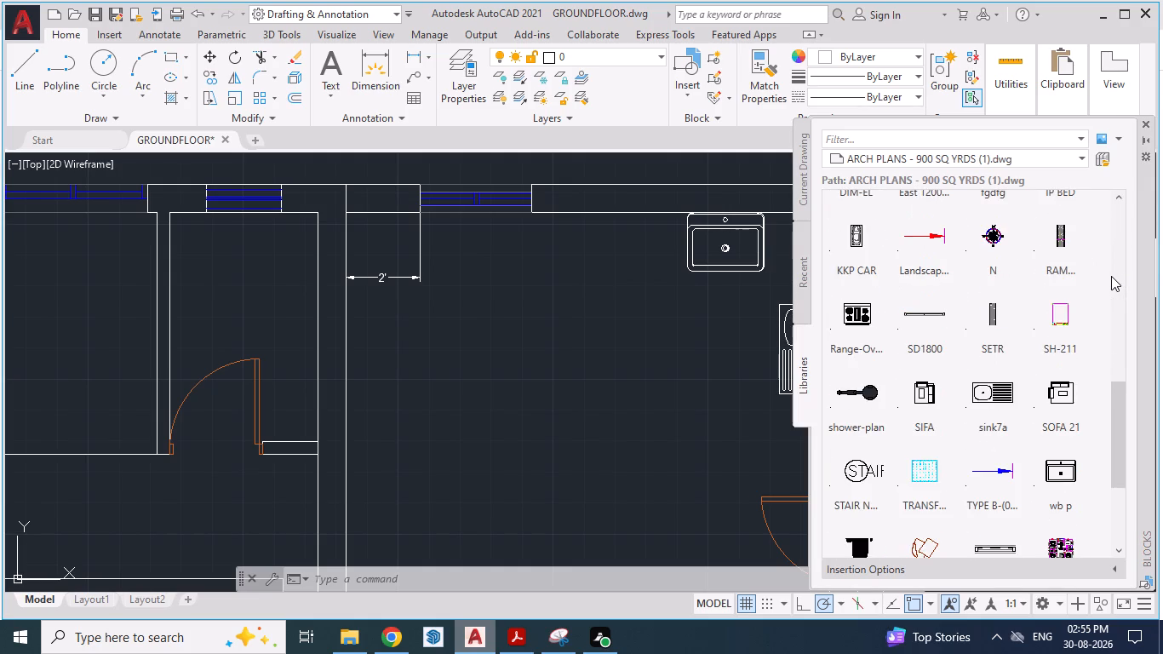
scroll(1111, 276, down, 6)
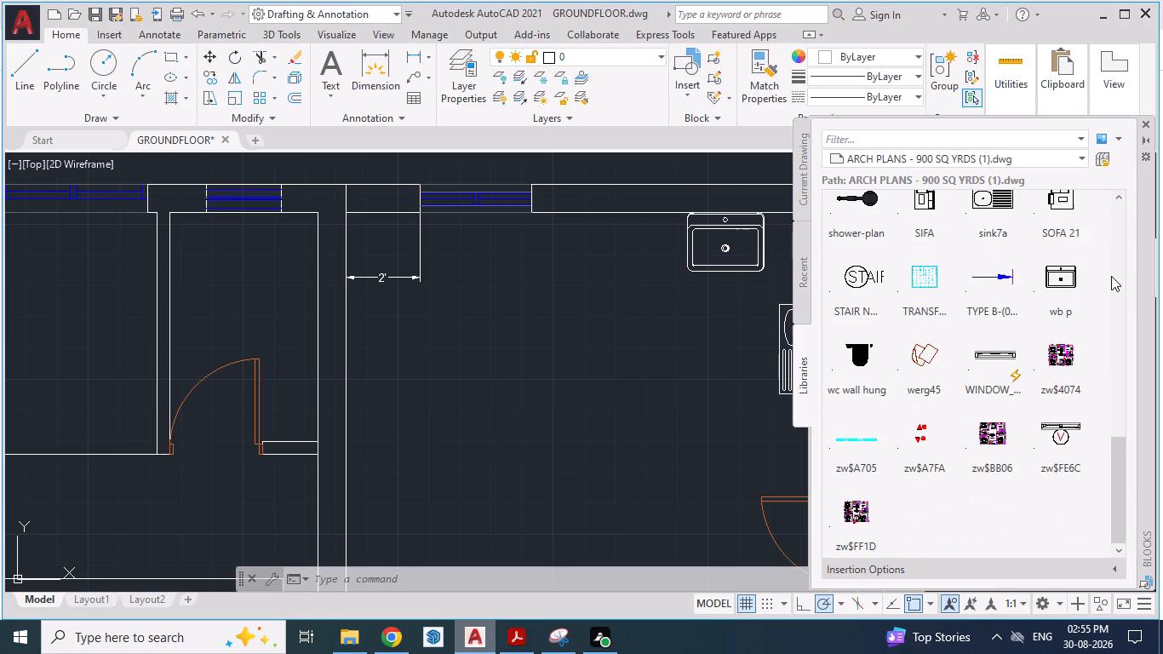
scroll(1111, 276, down, 1)
scroll(1111, 276, up, 6)
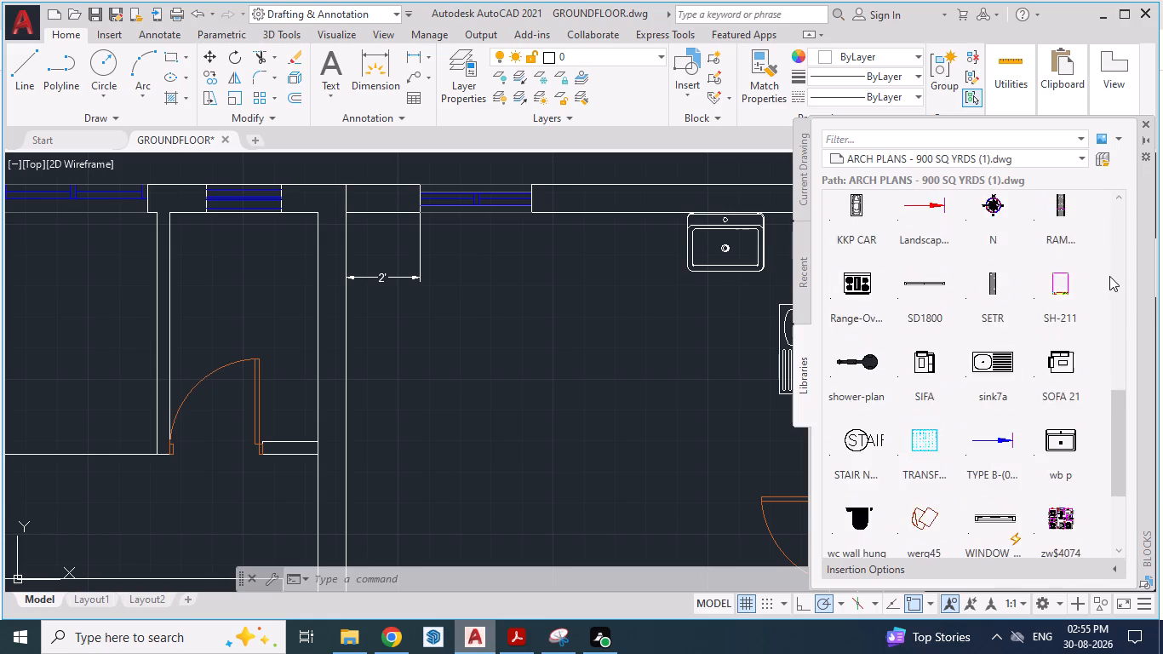
scroll(1109, 276, up, 17)
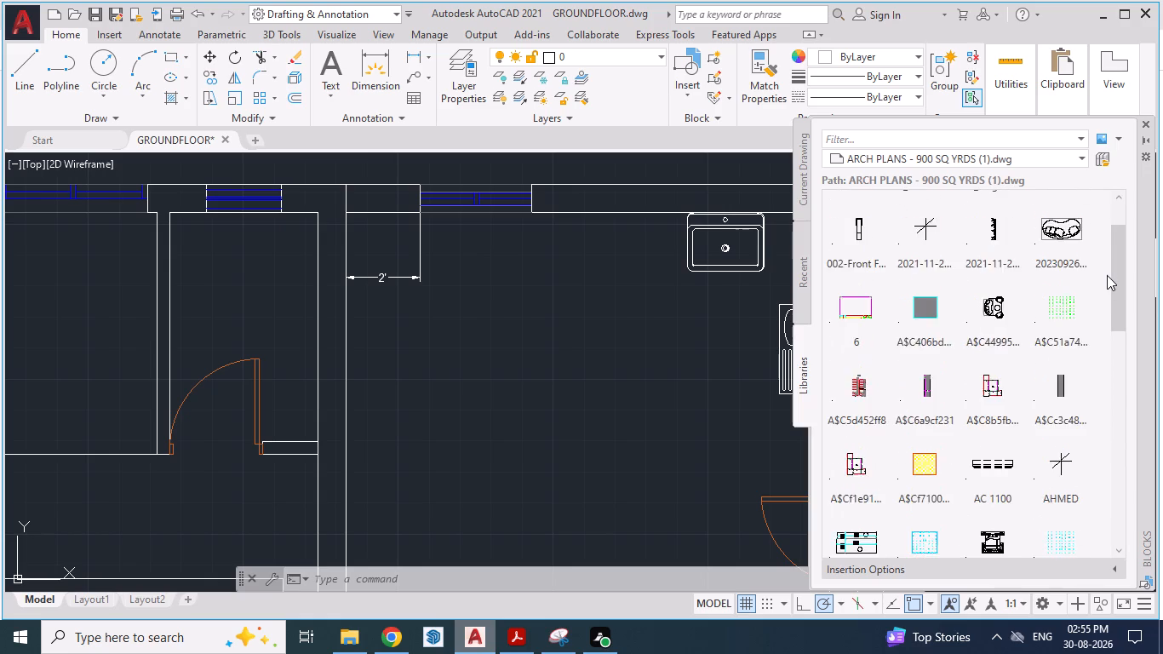
scroll(1107, 275, up, 11)
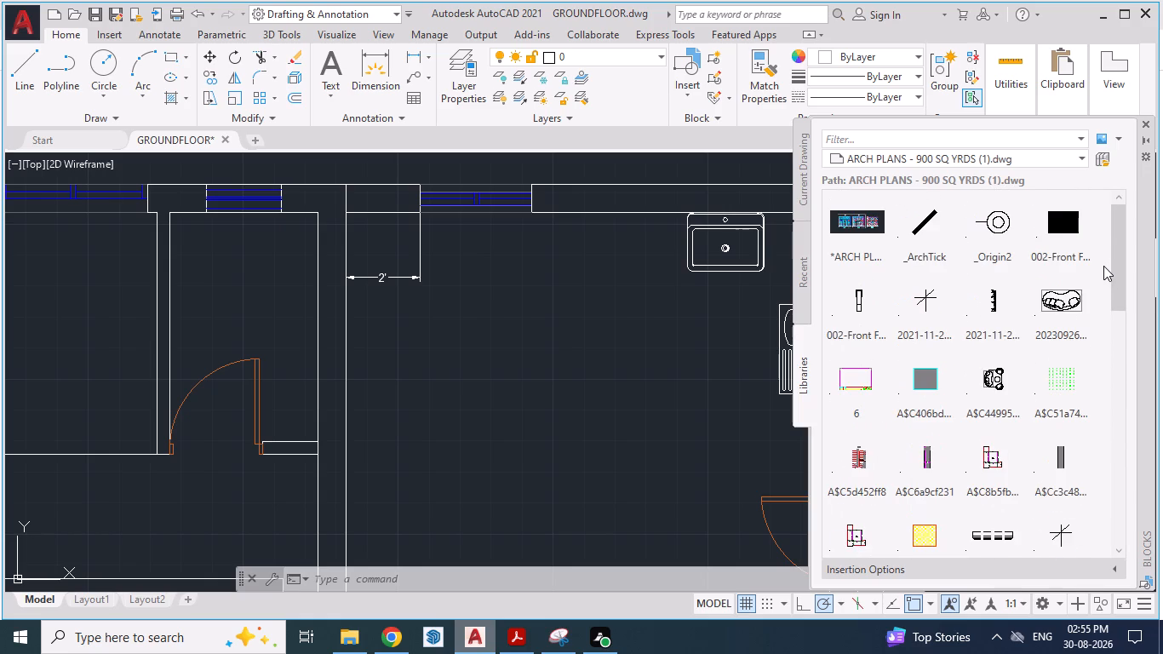
Insert the wardrobe block with hanging clothes, A$C30e01..., from the recent blocks into the kitchen's open floor area.
click(808, 154)
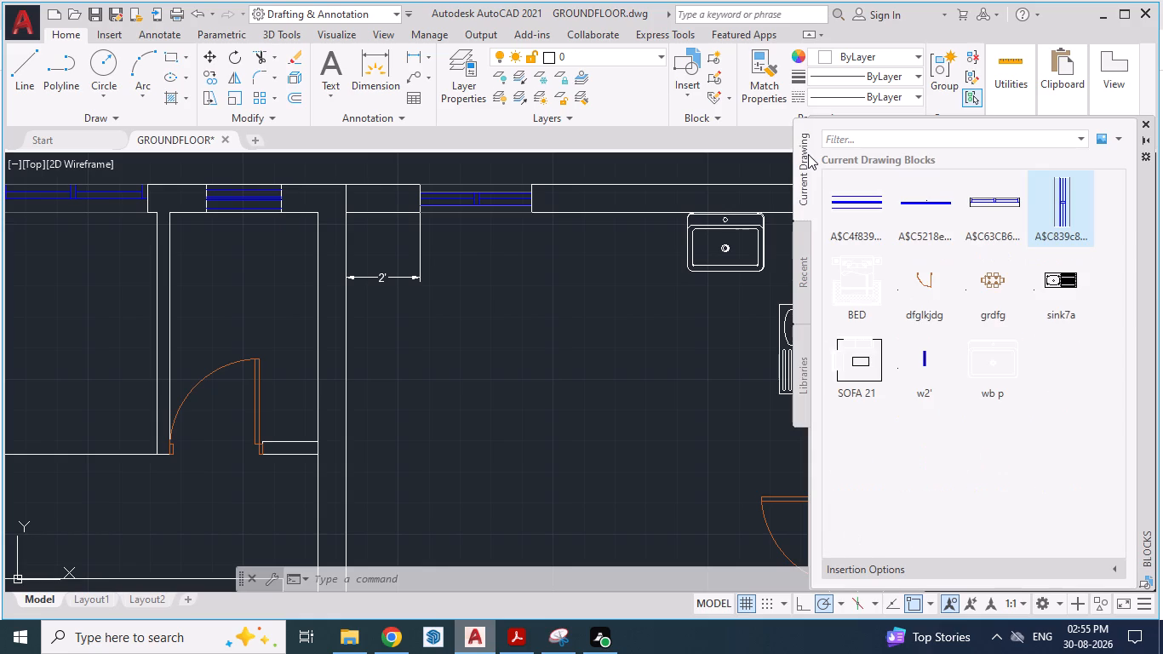
scroll(1011, 416, up, 3)
click(802, 268)
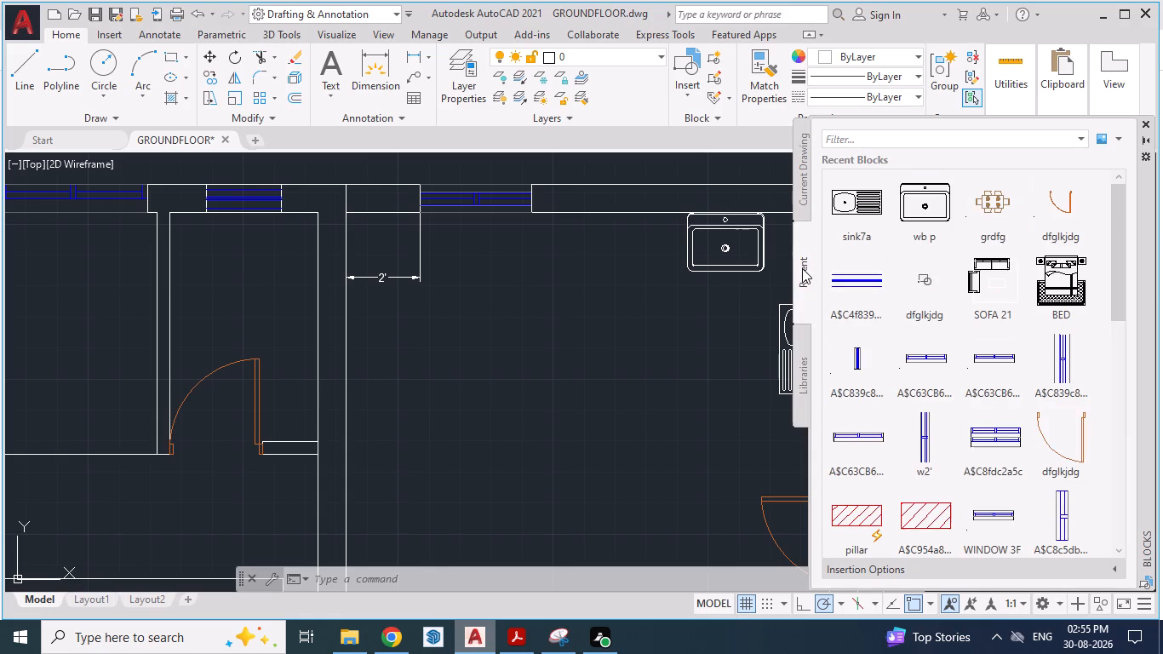
scroll(920, 283, down, 2)
scroll(1099, 316, down, 9)
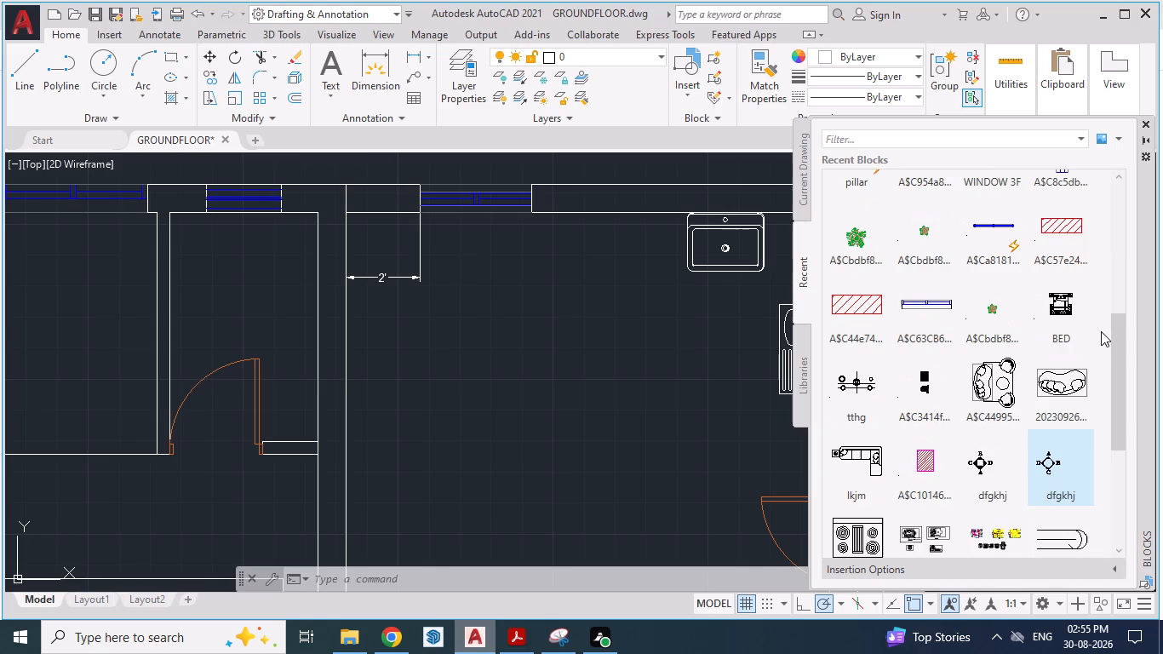
scroll(1101, 331, down, 10)
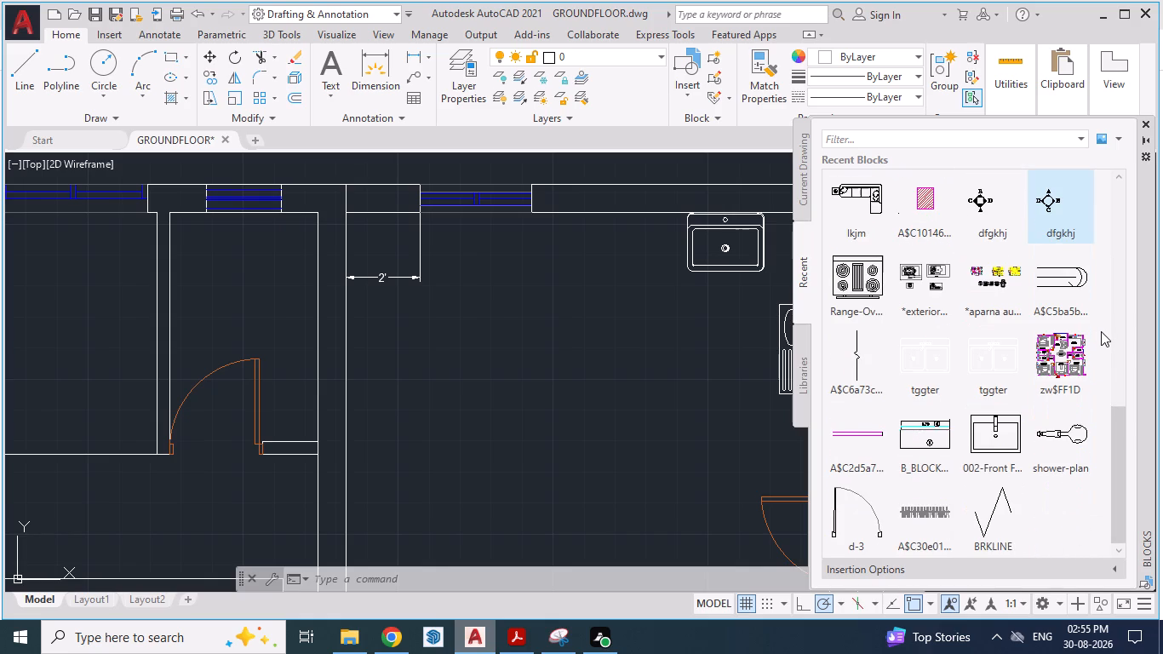
scroll(1101, 331, down, 3)
drag(925, 518, 925, 518)
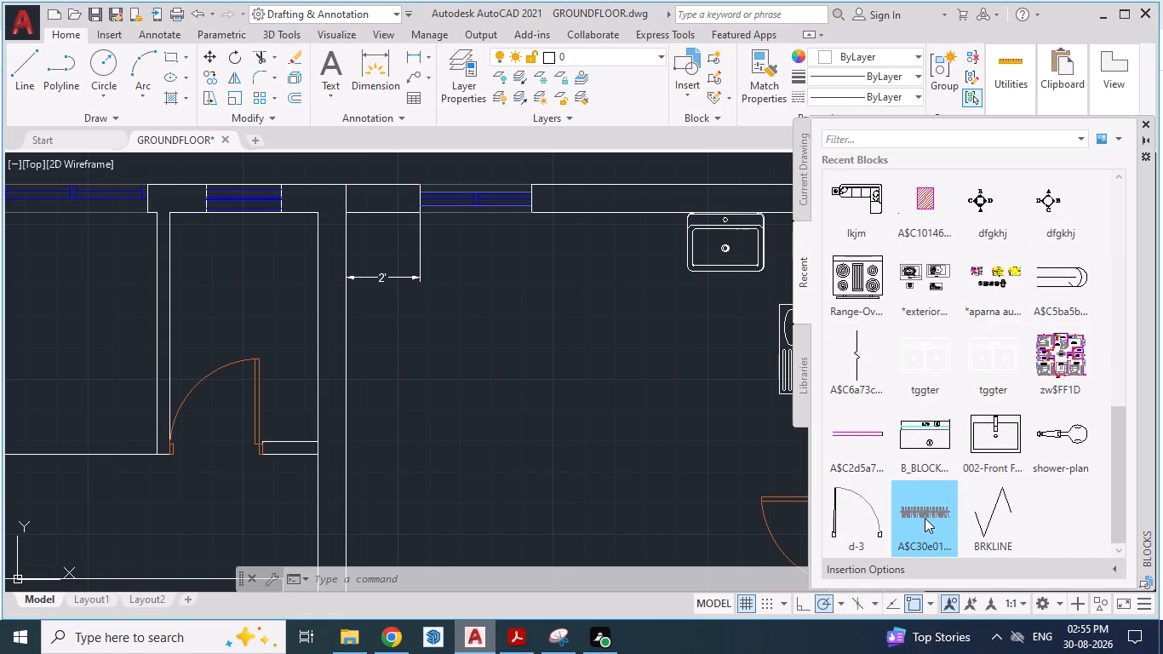
drag(925, 518, 524, 354)
click(524, 354)
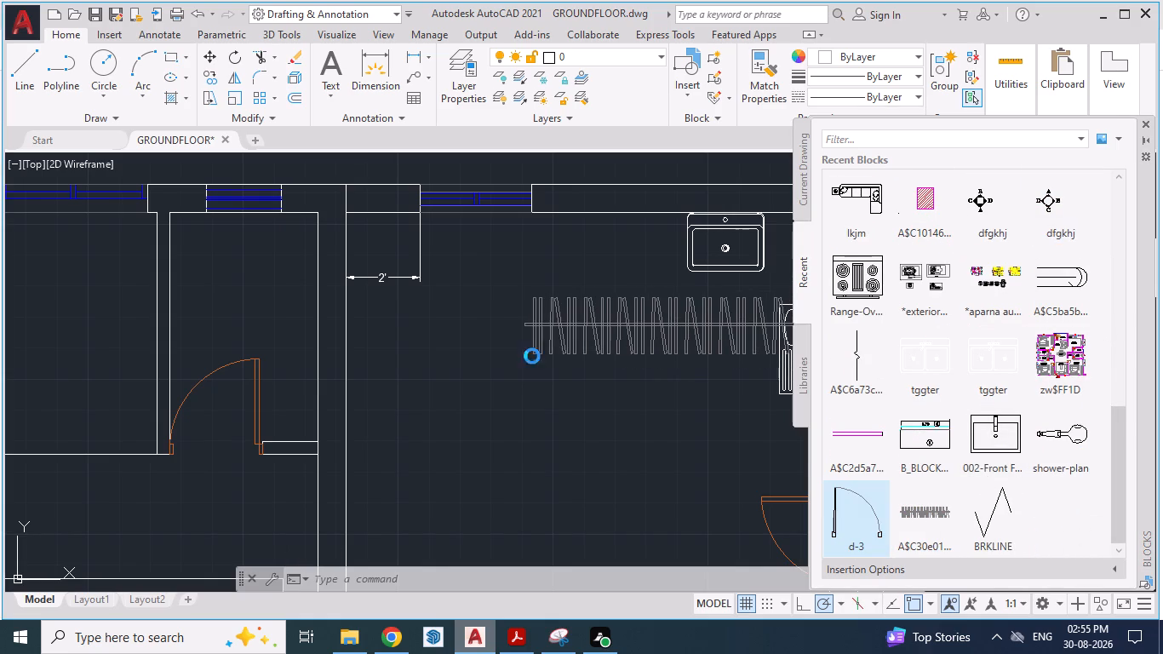
Check the reference PDF's wardrobe layout and rotate the inserted wardrobe block by 90 degrees.
key(alt+Tab)
key(alt+Tab)
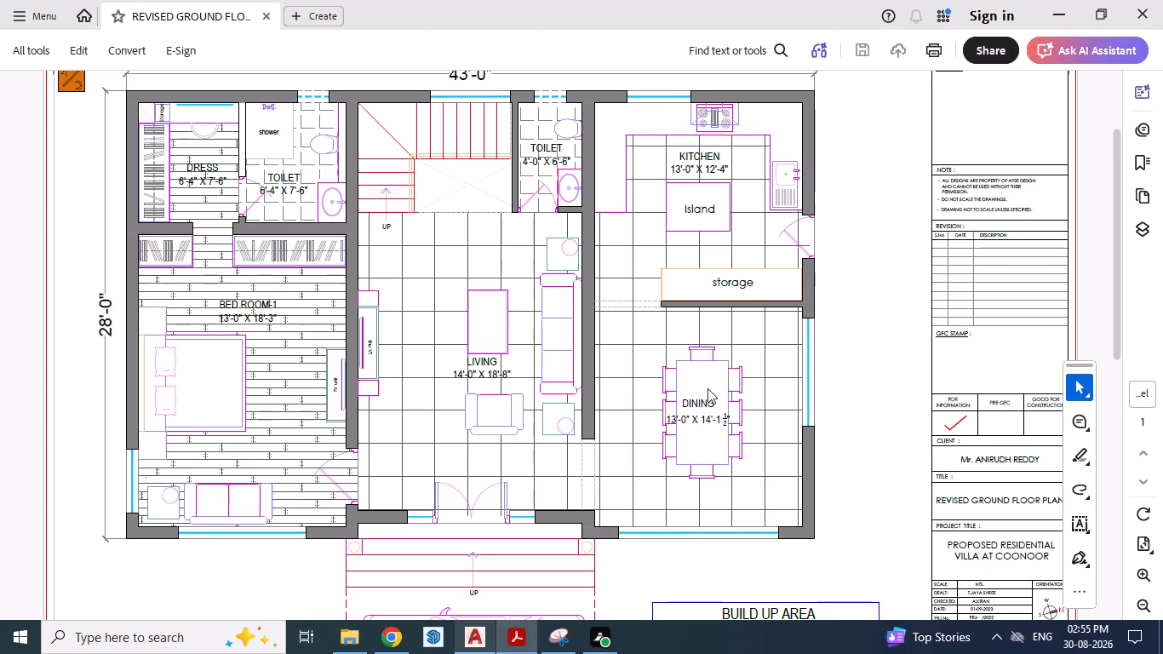
key(Escape)
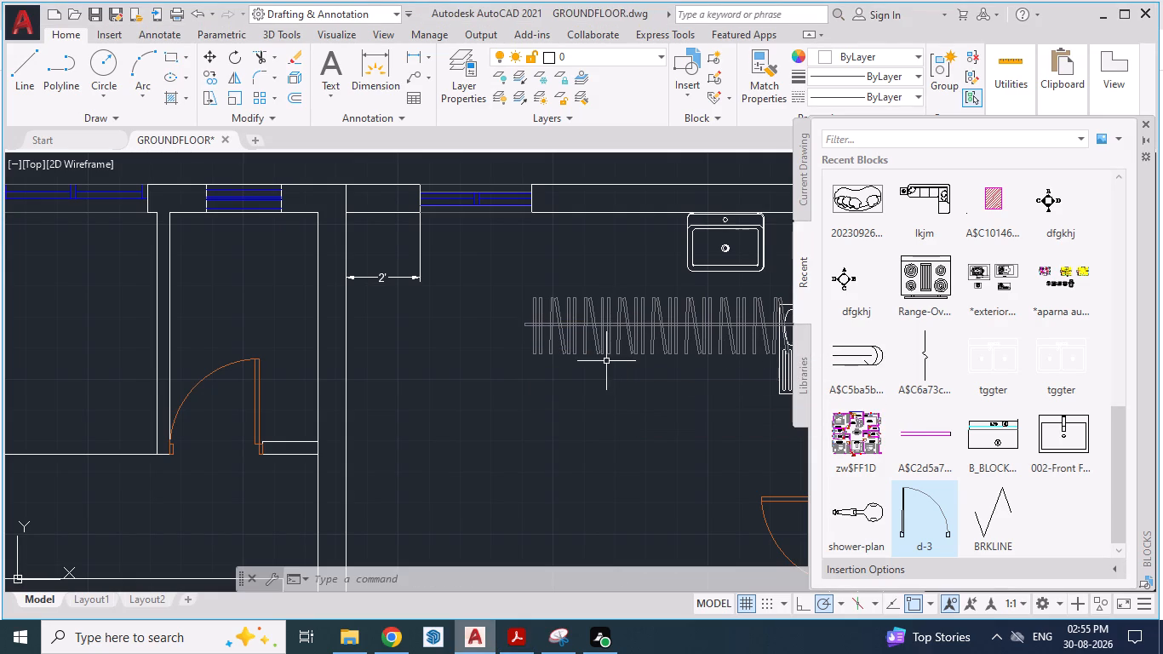
click(579, 319)
key(Escape)
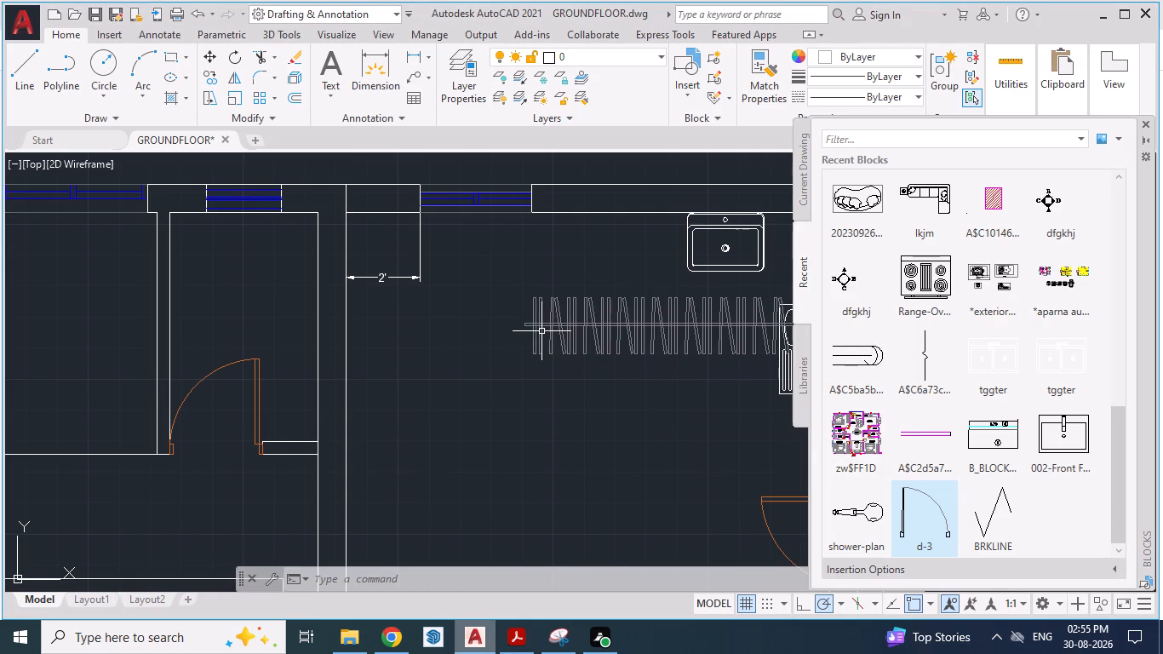
click(530, 331)
text(RO)
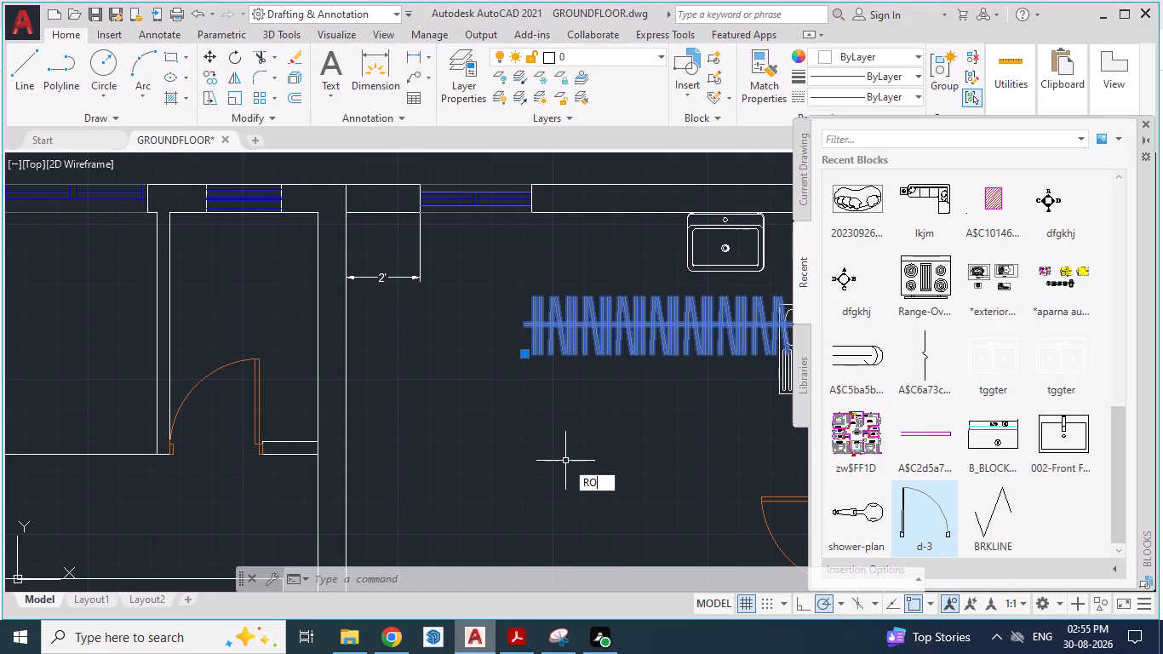
key(Return)
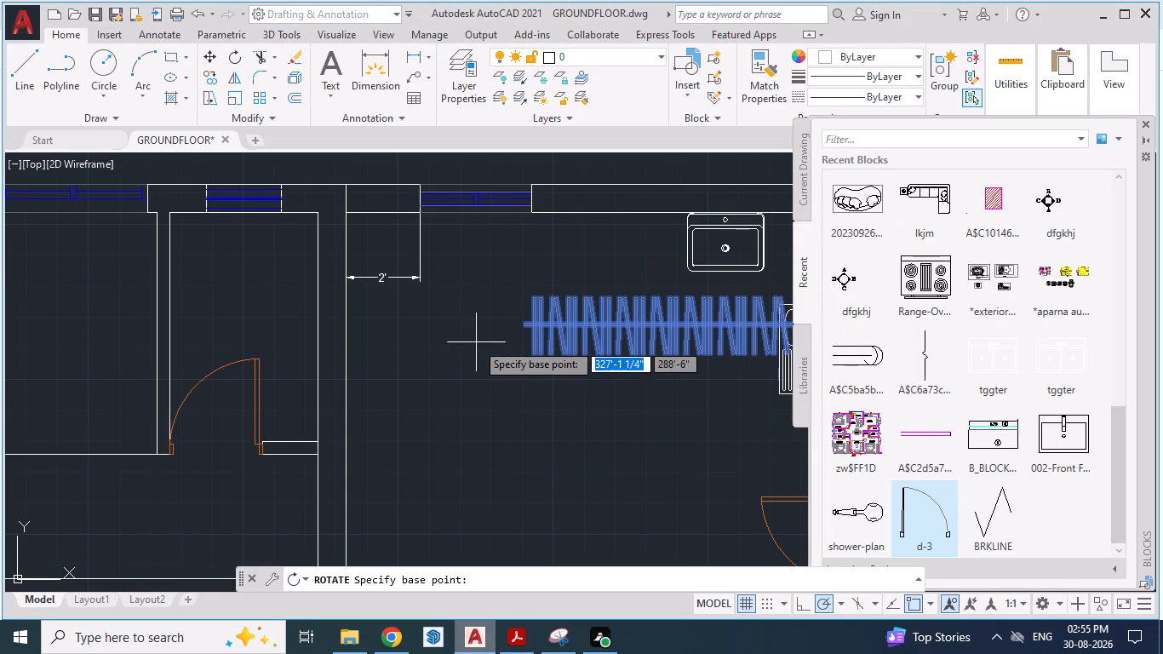
click(530, 307)
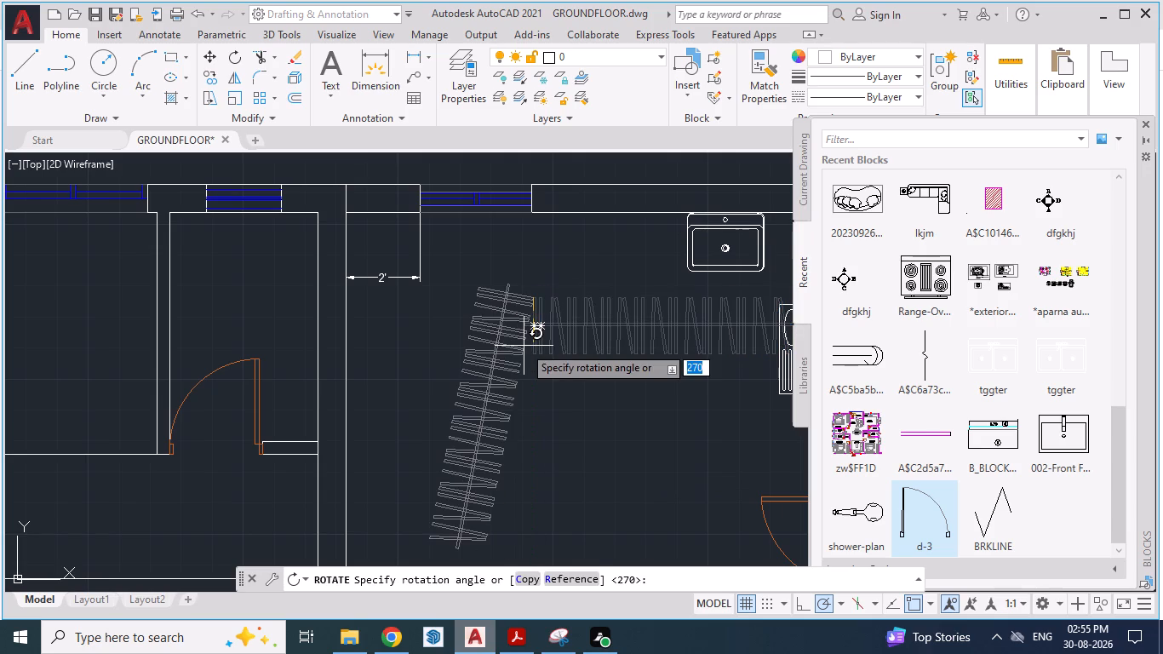
text(90)
key(Return)
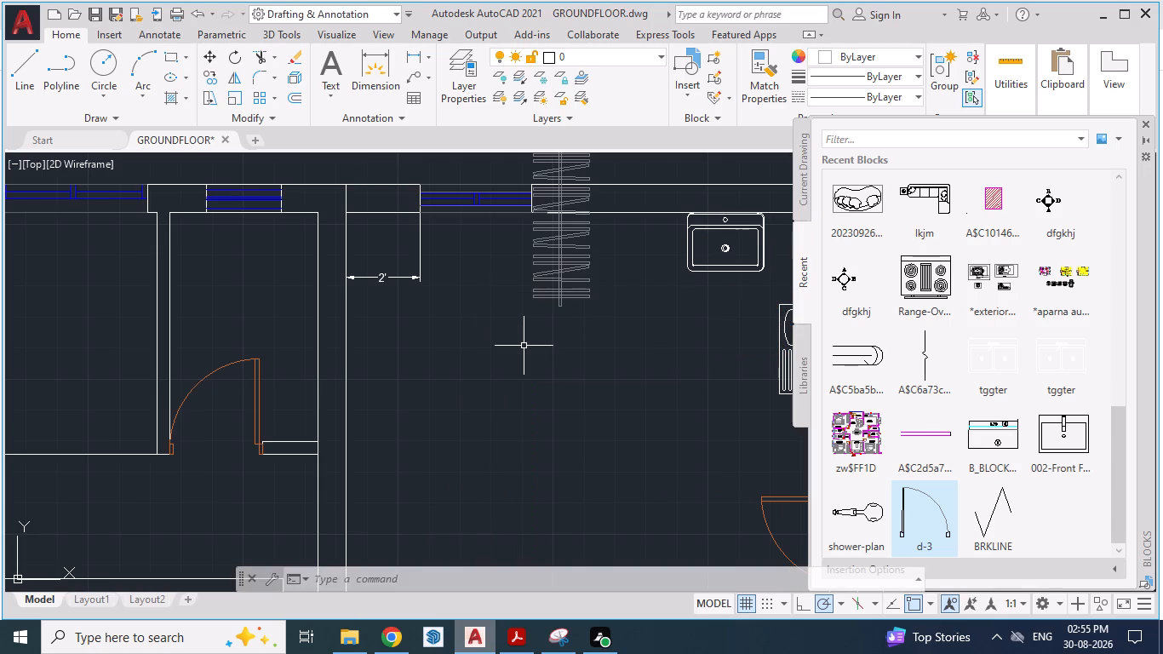
Move the rotated wardrobe block from the kitchen into the dress room, along its outer side wall above the bedroom partition.
click(562, 297)
key(m)
key(Return)
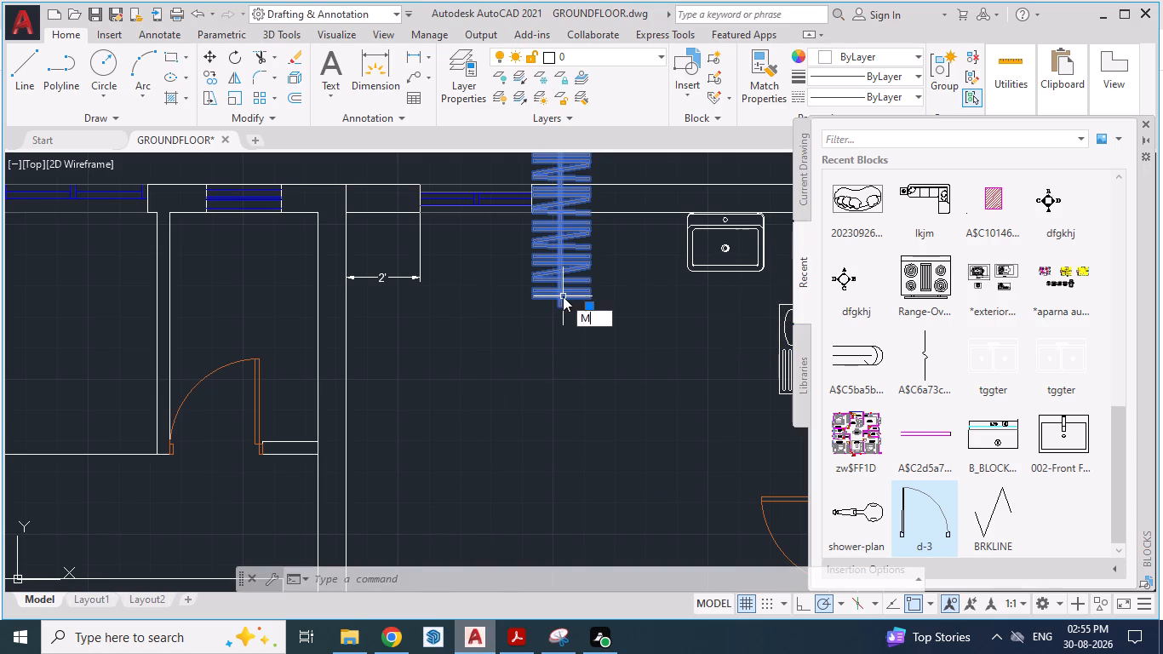
drag(563, 296, 529, 420)
scroll(528, 420, down, 4)
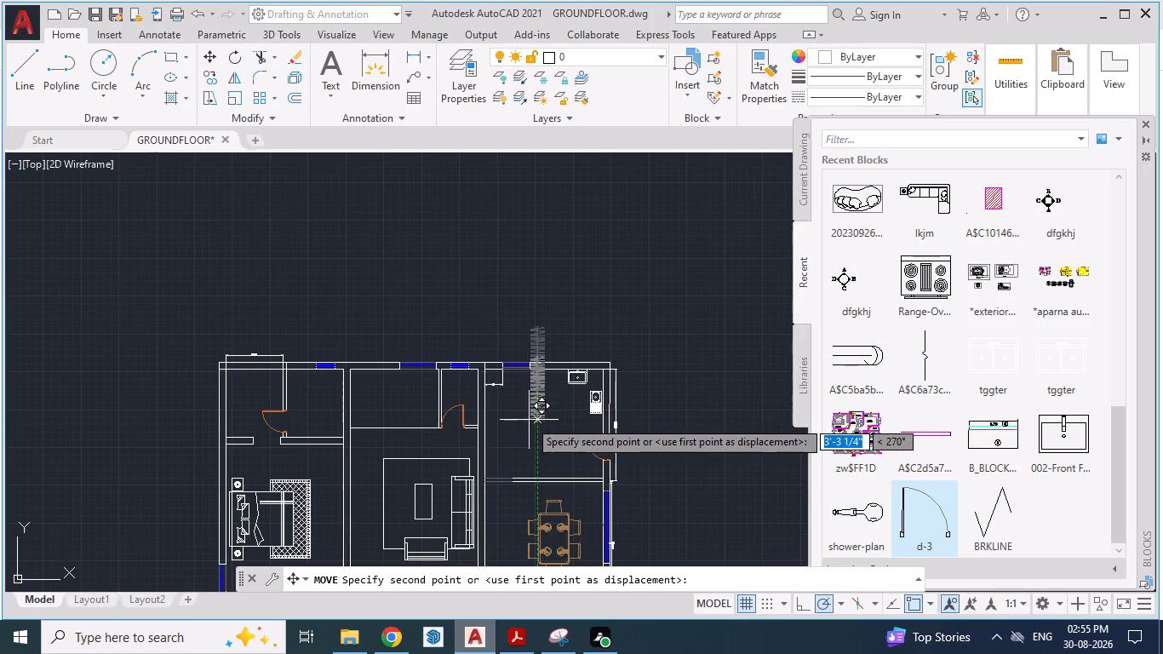
drag(529, 420, 515, 414)
scroll(872, 307, down, 1)
scroll(774, 334, down, 1)
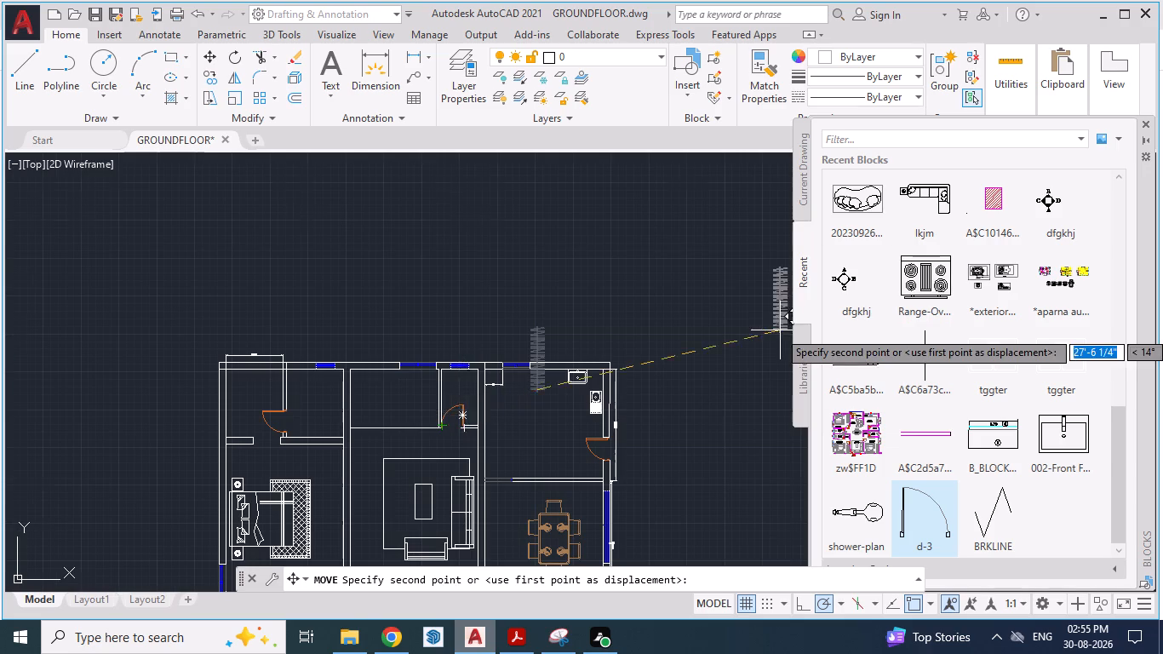
scroll(773, 336, down, 2)
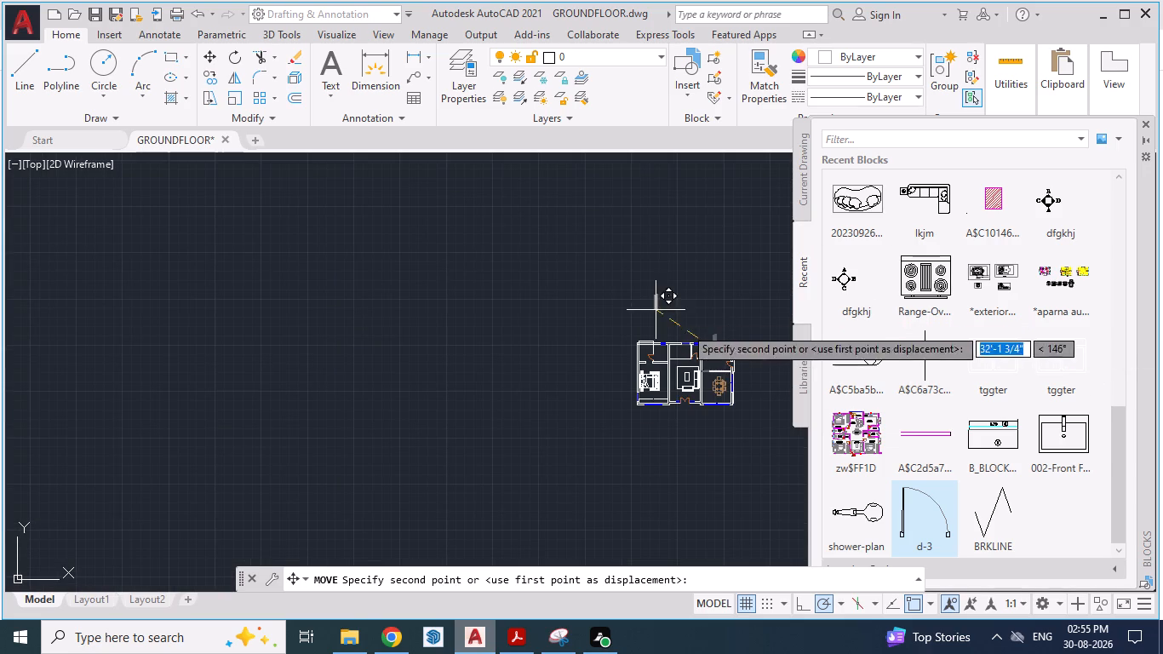
scroll(688, 329, up, 3)
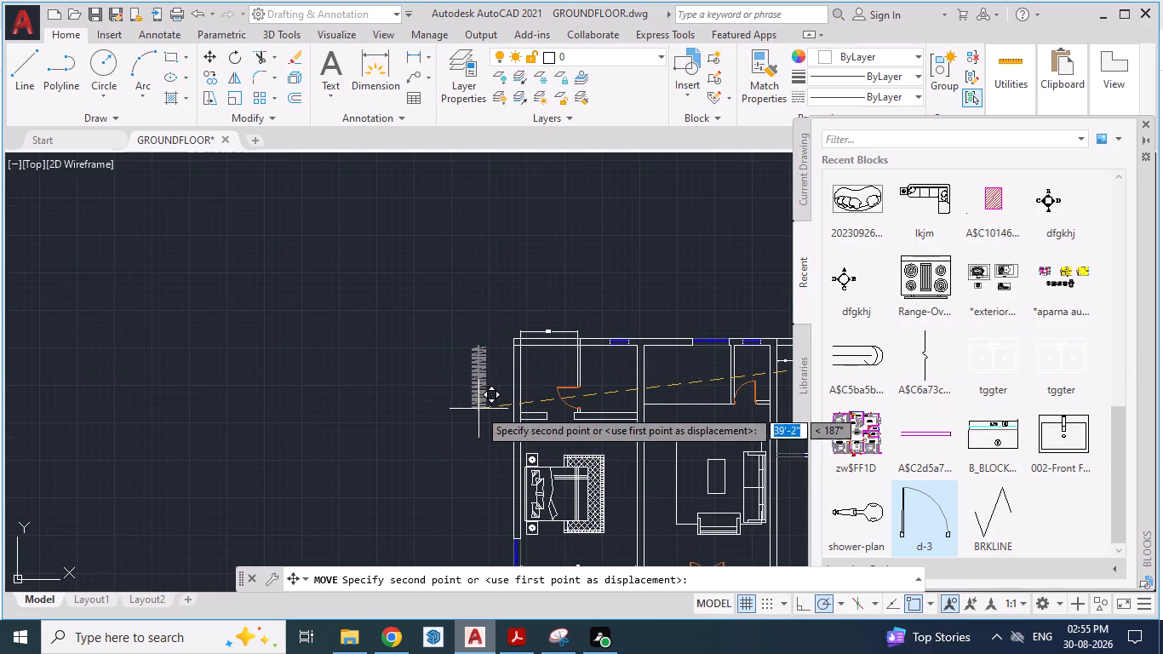
scroll(530, 402, up, 3)
scroll(507, 444, down, 2)
scroll(507, 444, up, 1)
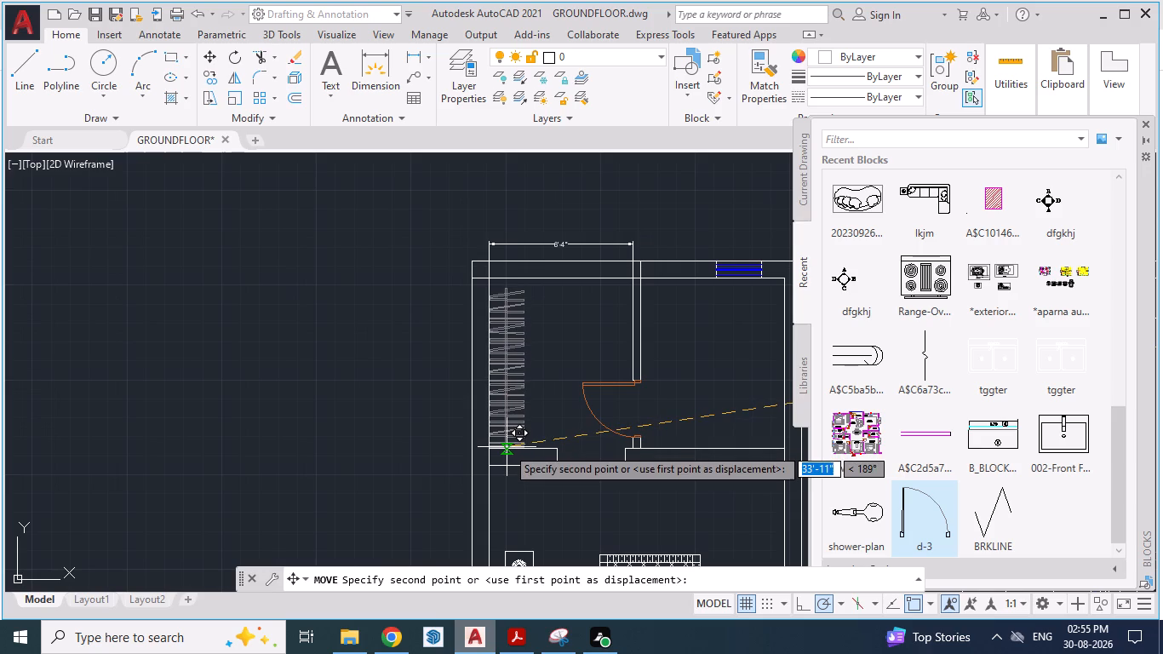
click(507, 448)
Shift the dress room wardrobe block upward by about 4 3/4" to clear the bedroom partition wall.
scroll(402, 408, down, 1)
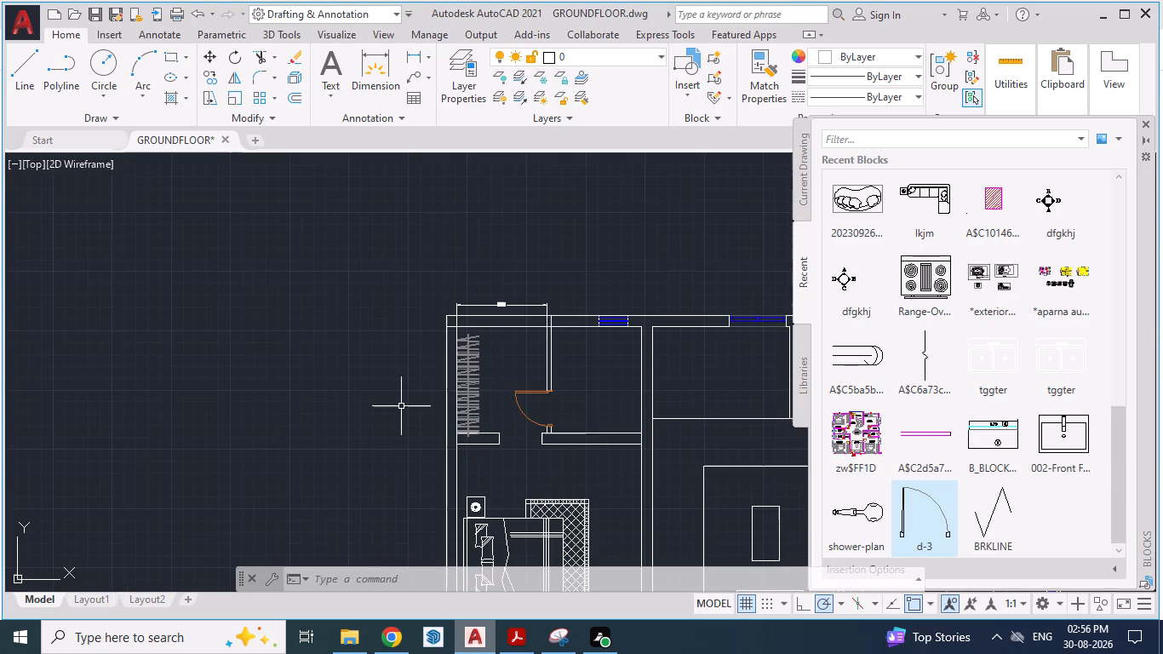
scroll(430, 436, up, 2)
click(496, 399)
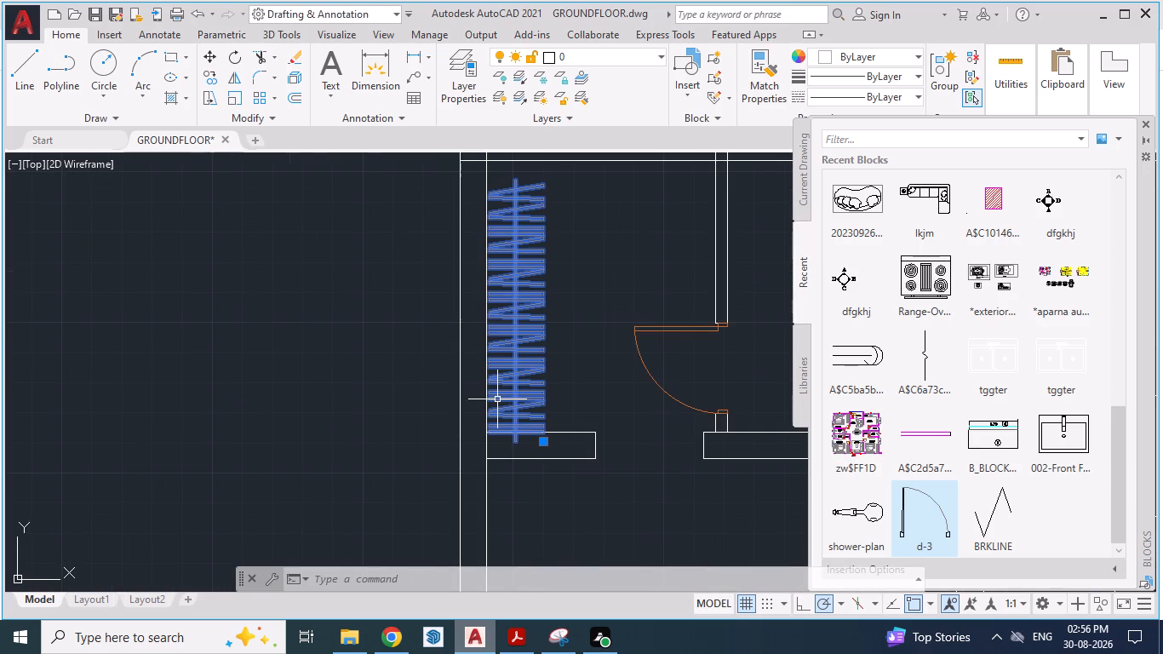
click(497, 399)
key(m)
key(Return)
scroll(497, 399, up, 2)
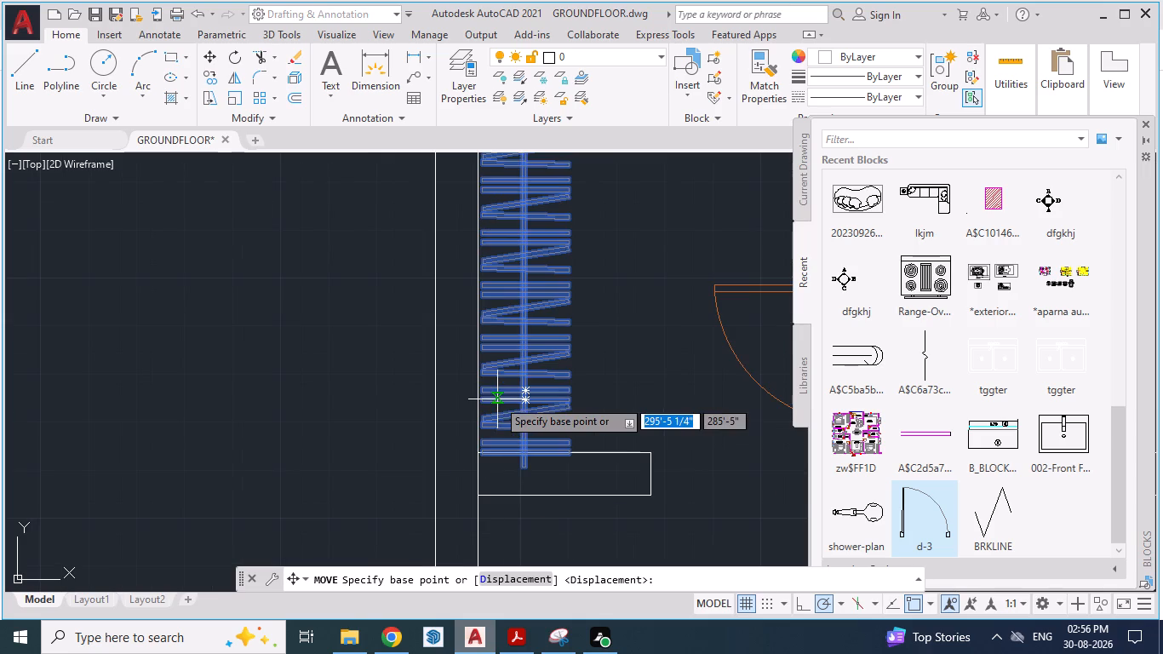
drag(527, 471, 530, 448)
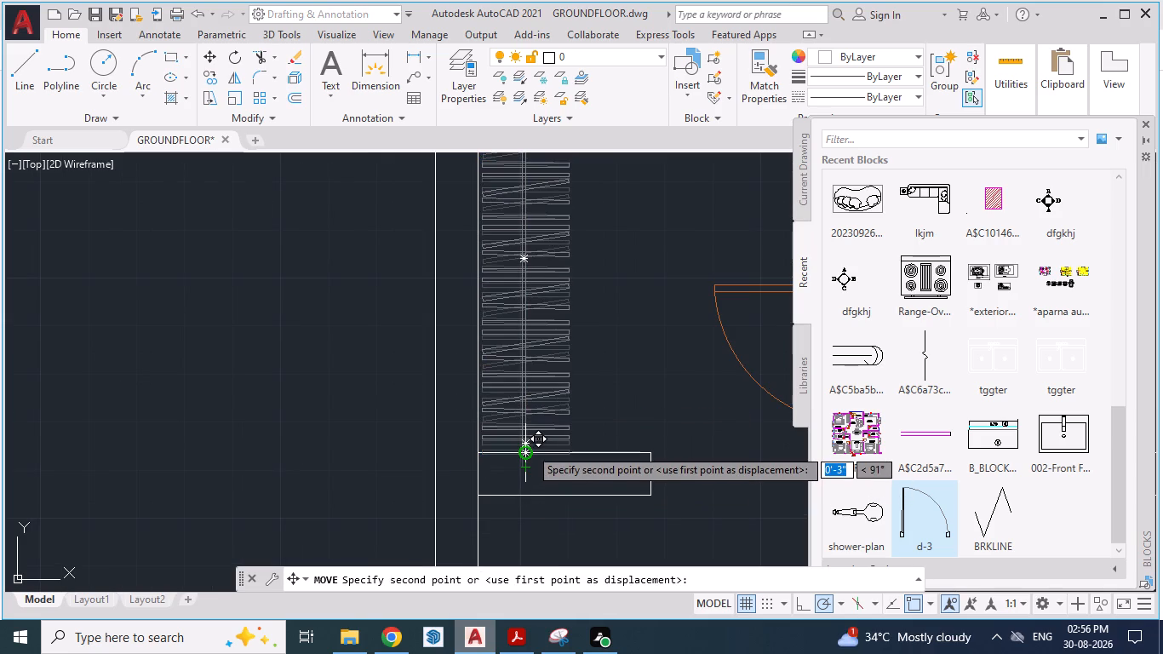
drag(530, 448, 524, 447)
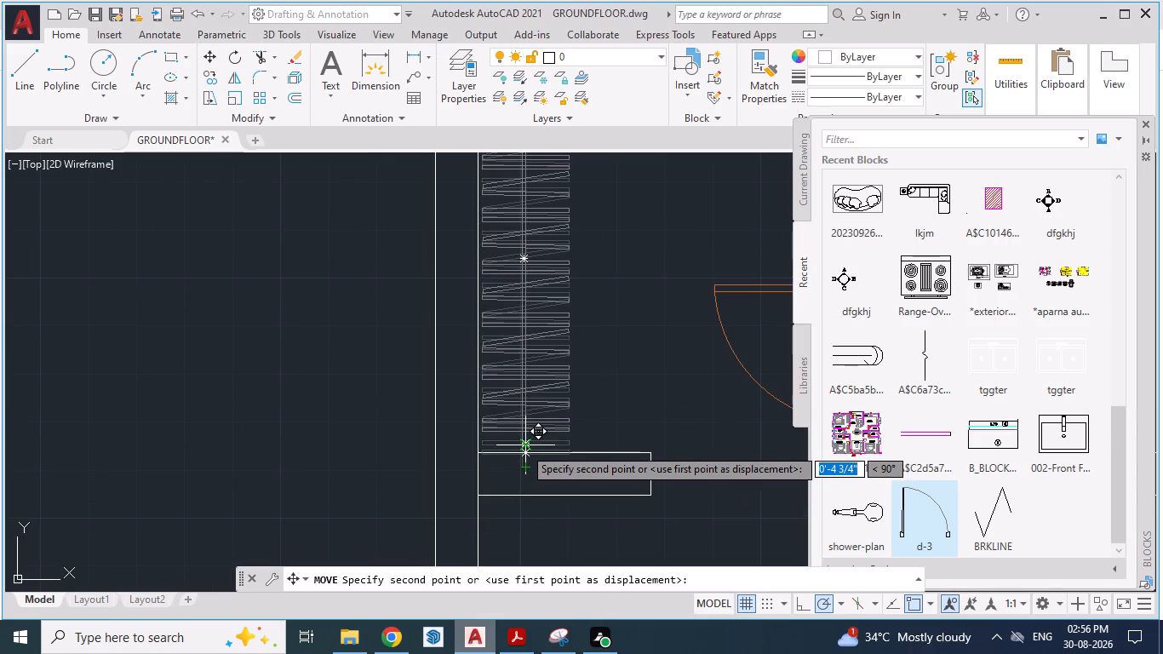
drag(524, 447, 521, 448)
click(521, 448)
scroll(447, 490, down, 2)
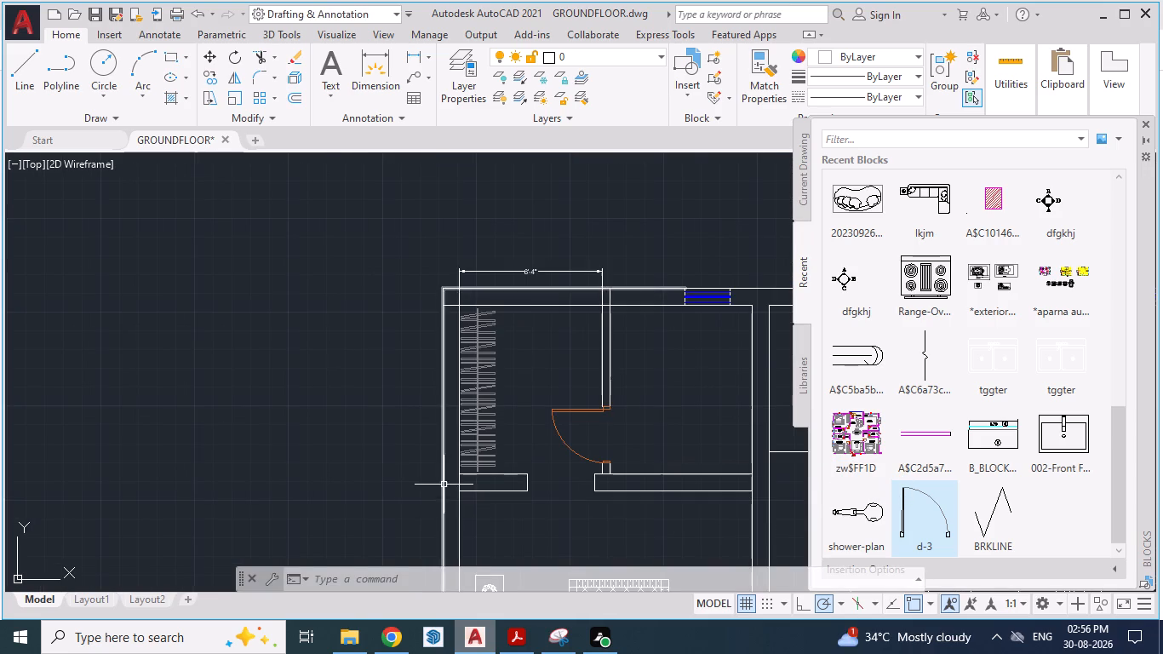
Check the bedroom wardrobes in the reference PDF and paste a copy of the wardrobe block near the dress room opening.
key(alt+Tab)
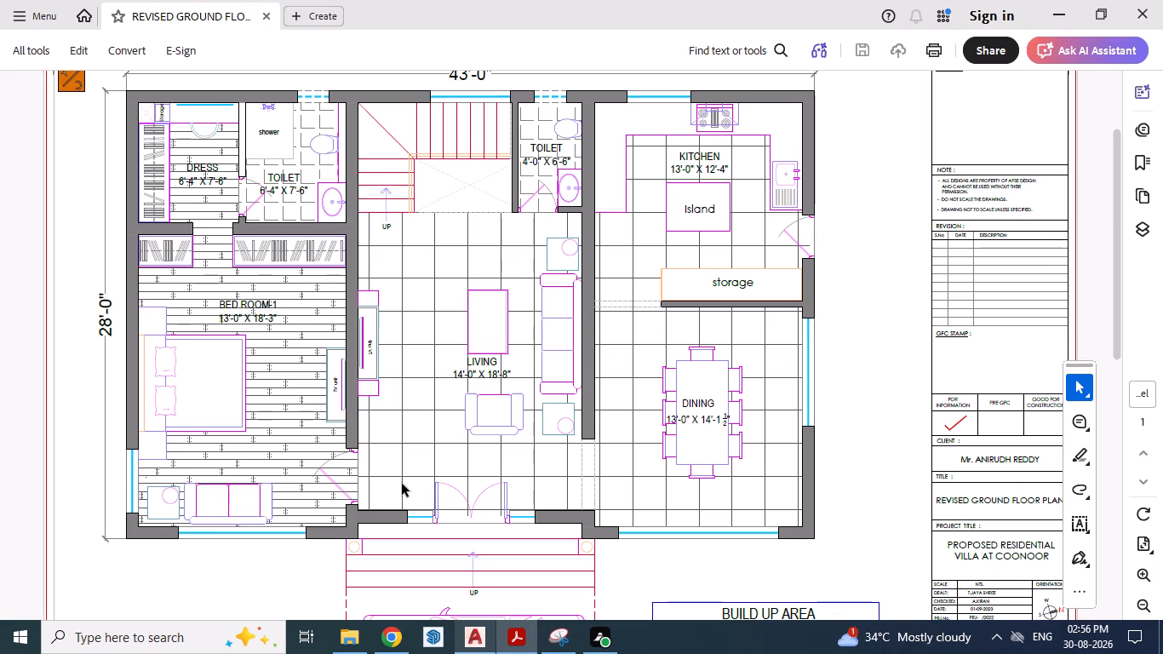
key(alt+Tab)
scroll(488, 367, down, 1)
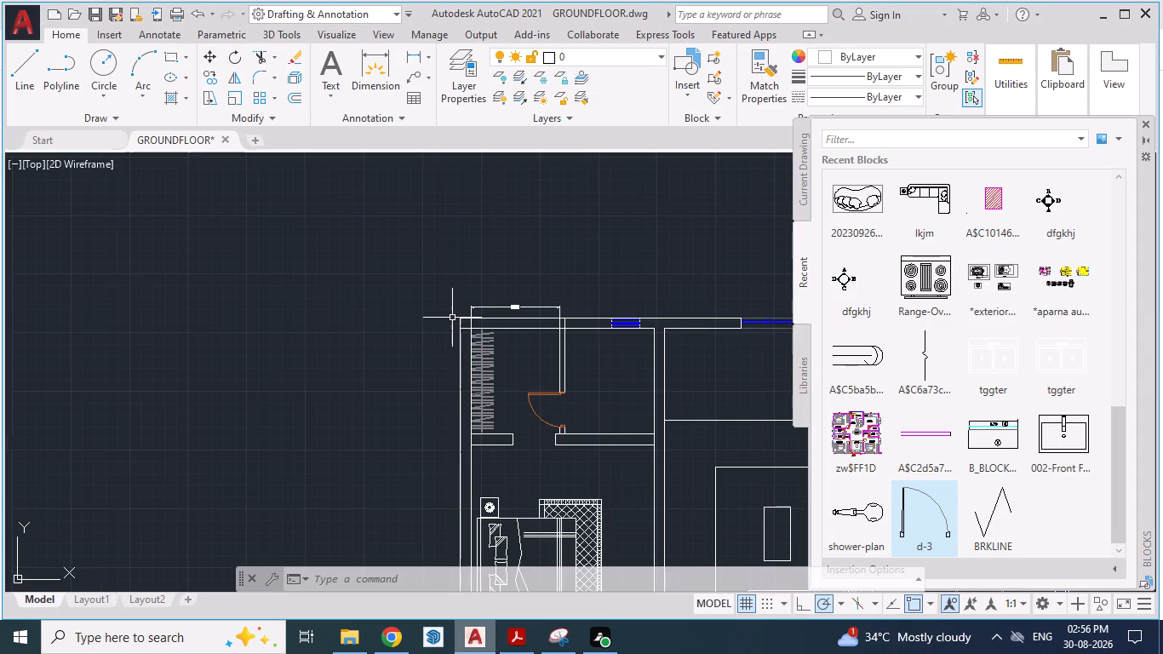
scroll(440, 309, down, 2)
scroll(493, 387, up, 3)
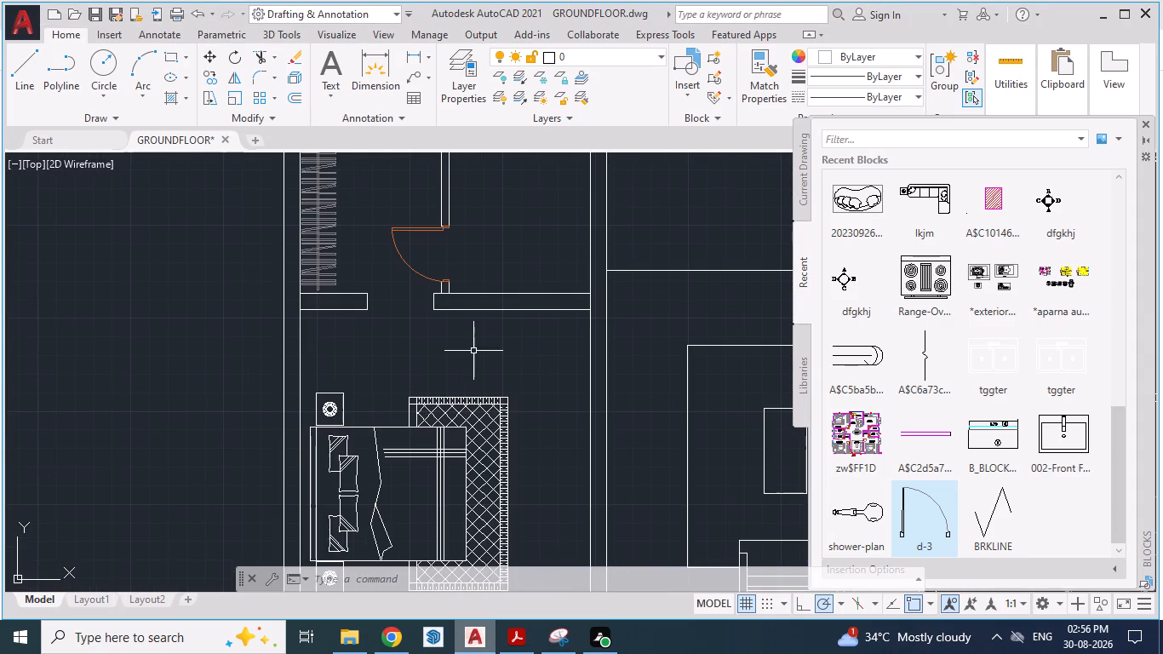
click(324, 259)
key(ctrl+c)
key(ctrl+v)
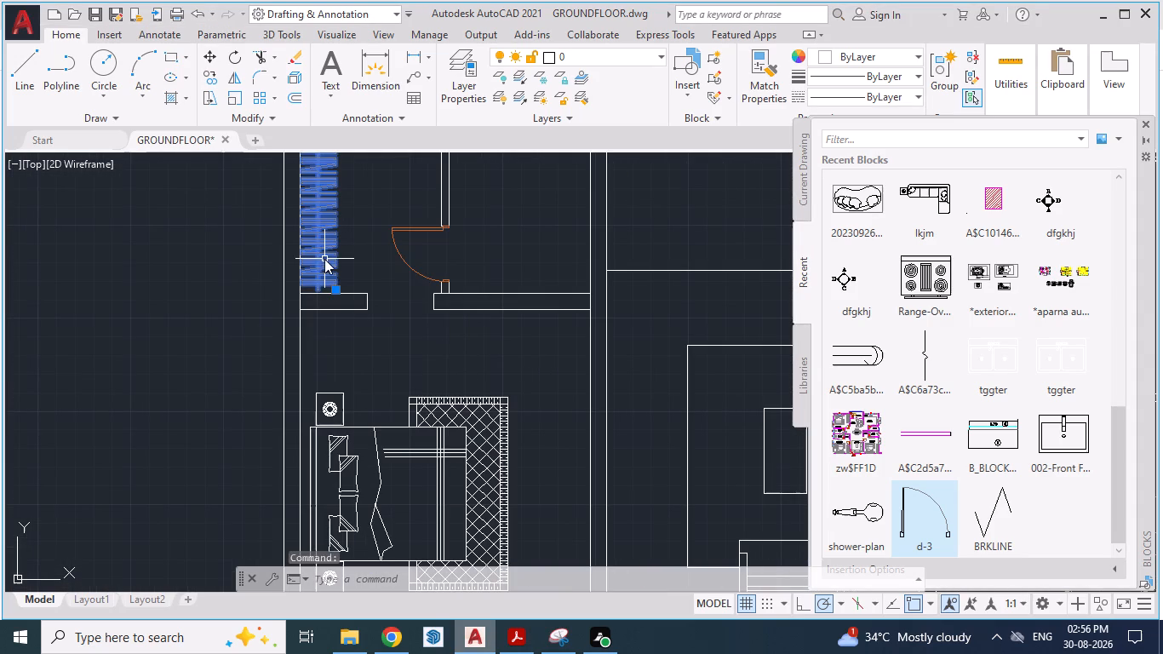
click(332, 346)
Rotate the copied wardrobe block by 90 degrees to lie horizontally.
scroll(319, 373, down, 4)
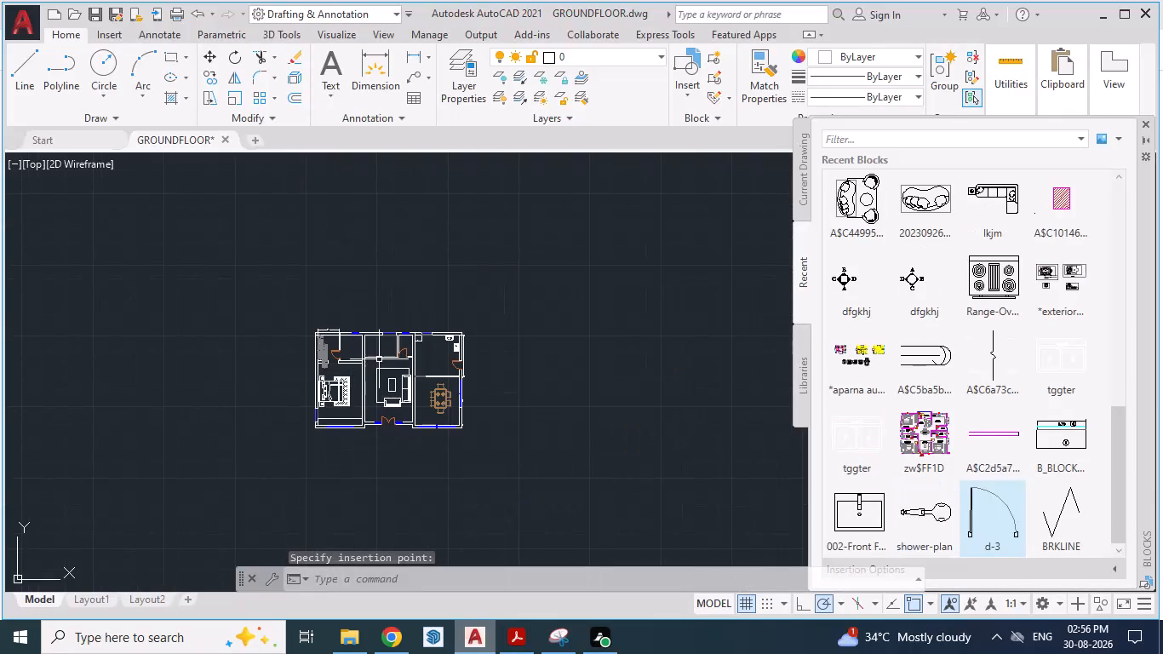
scroll(333, 385, up, 3)
click(306, 330)
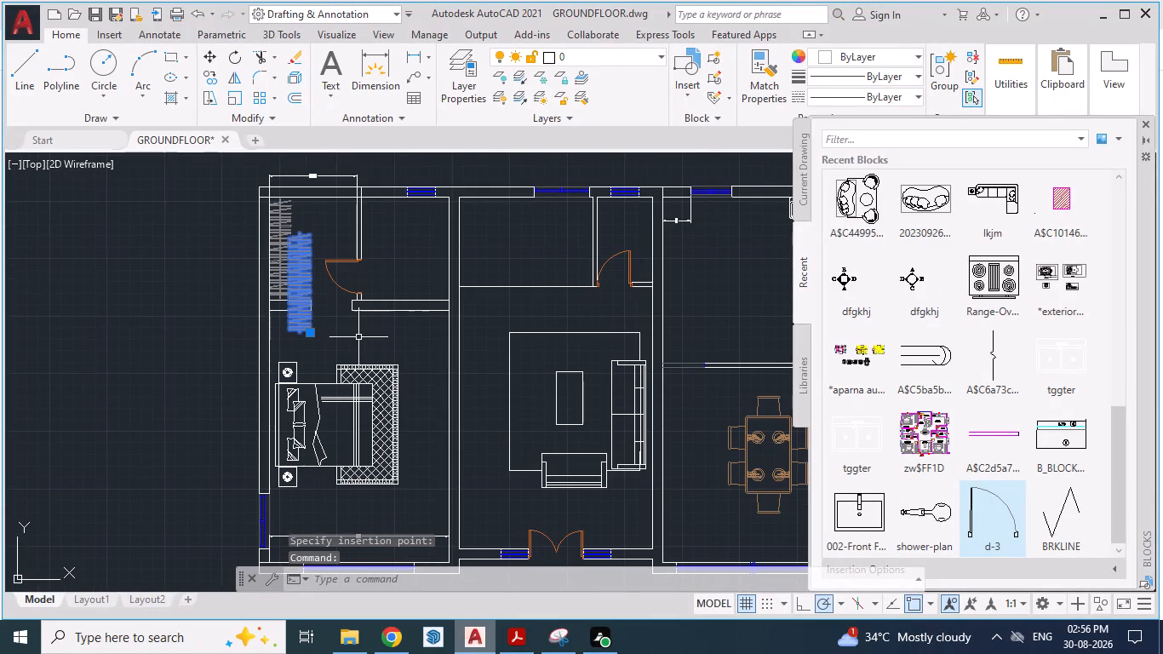
text(RO)
key(Return)
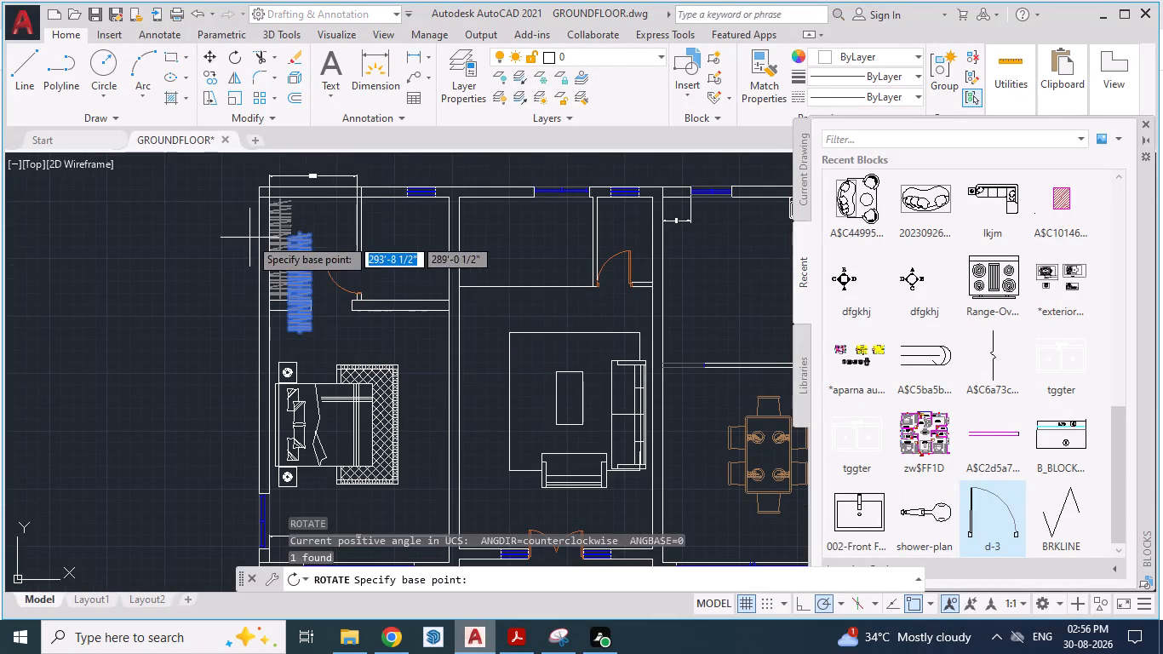
click(309, 255)
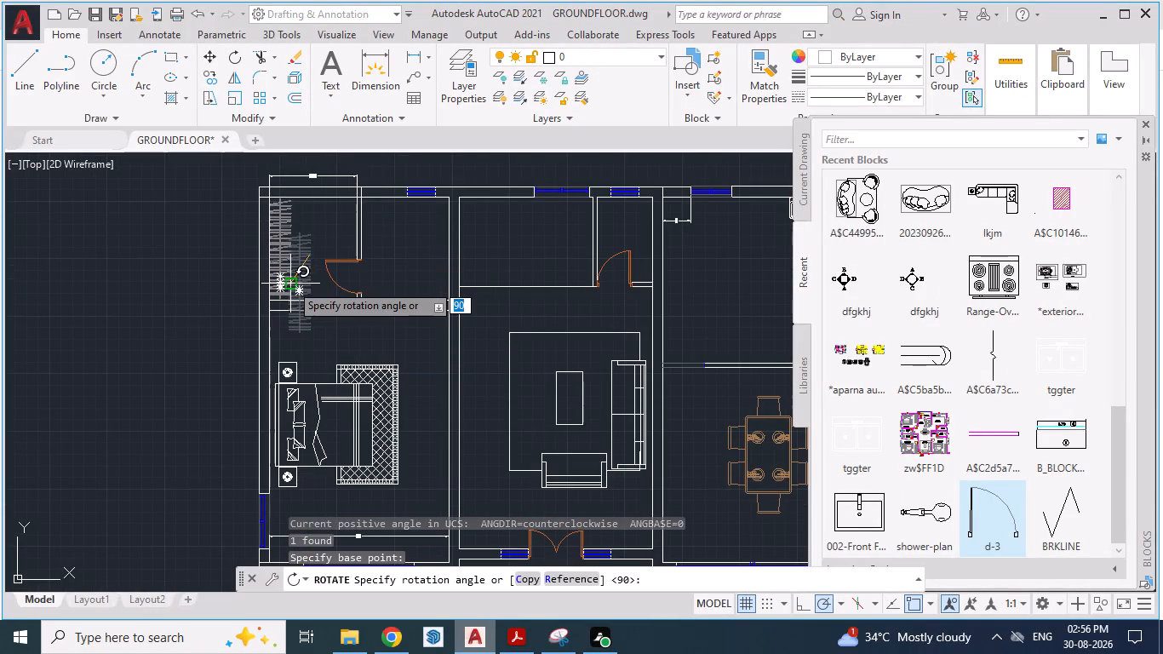
text(90)
key(Return)
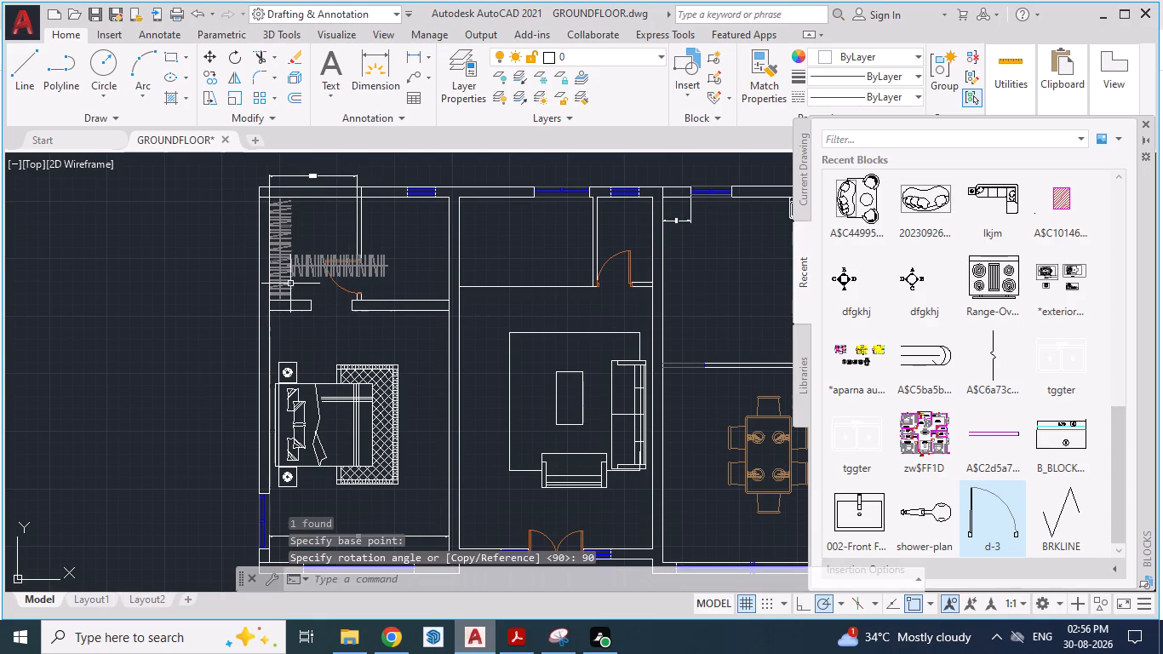
Move the horizontal wardrobe block into the bedroom, just below the toilet partition wall and against the living room wall.
click(318, 271)
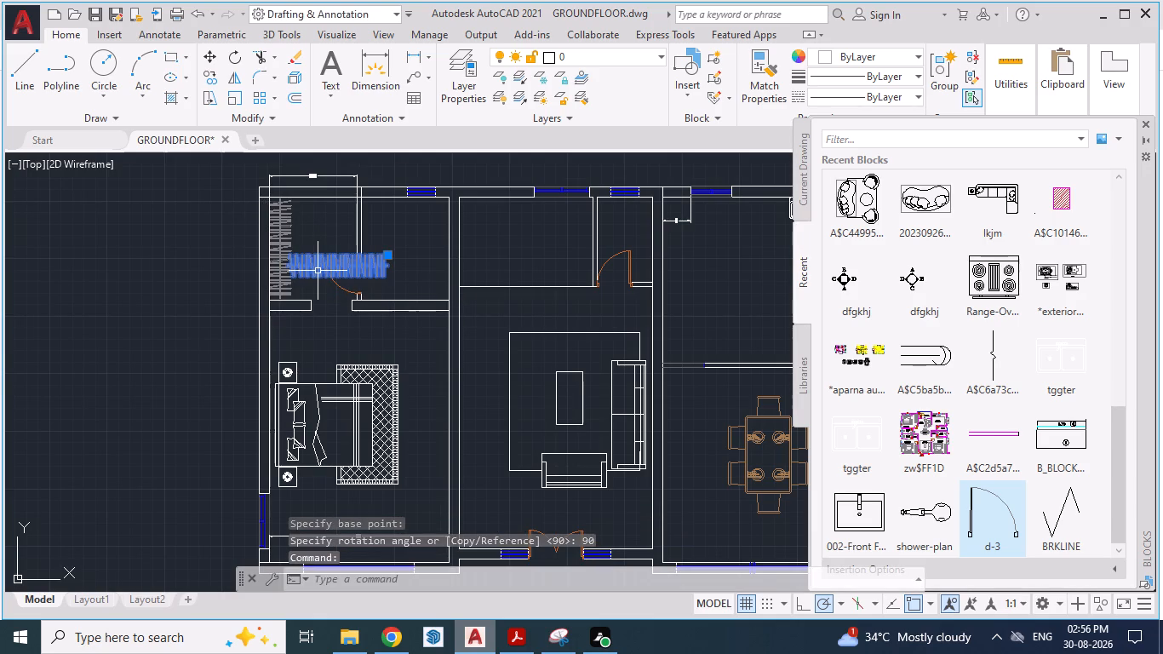
key(m)
key(Return)
drag(318, 271, 341, 317)
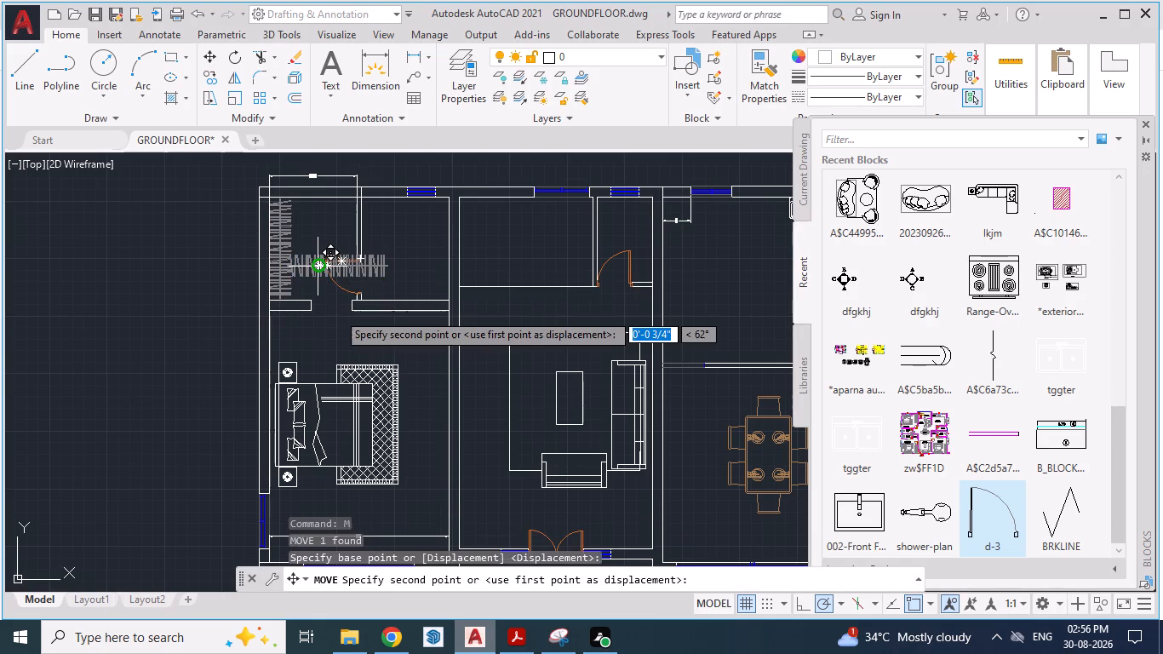
drag(341, 317, 390, 288)
scroll(367, 341, up, 3)
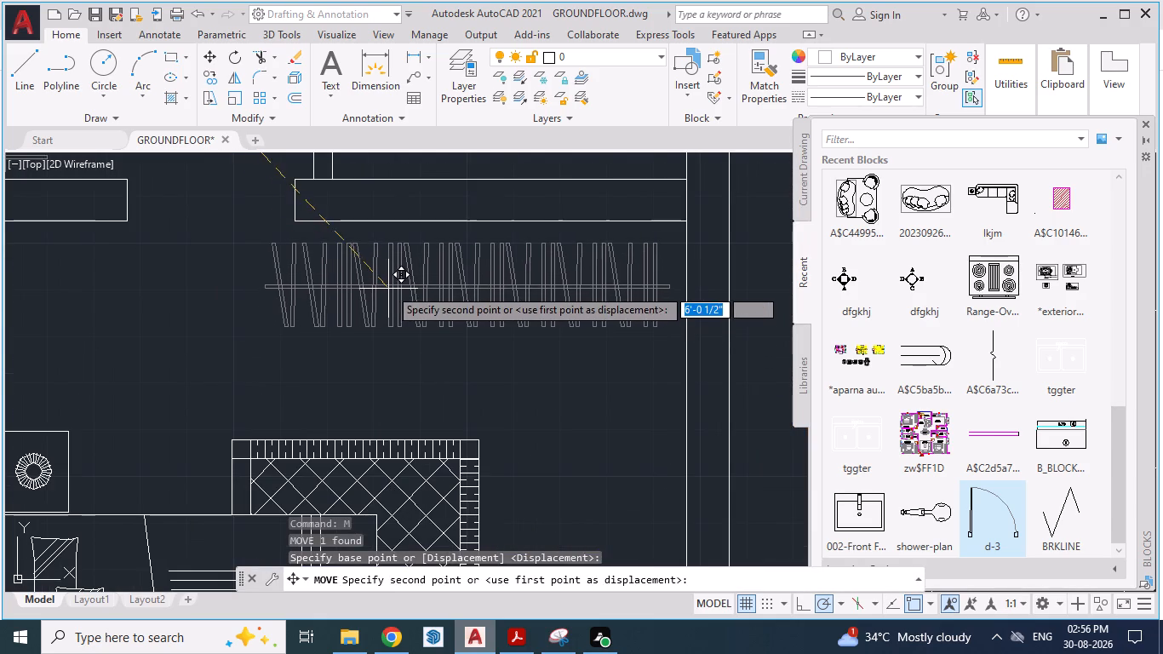
drag(390, 288, 406, 275)
click(406, 275)
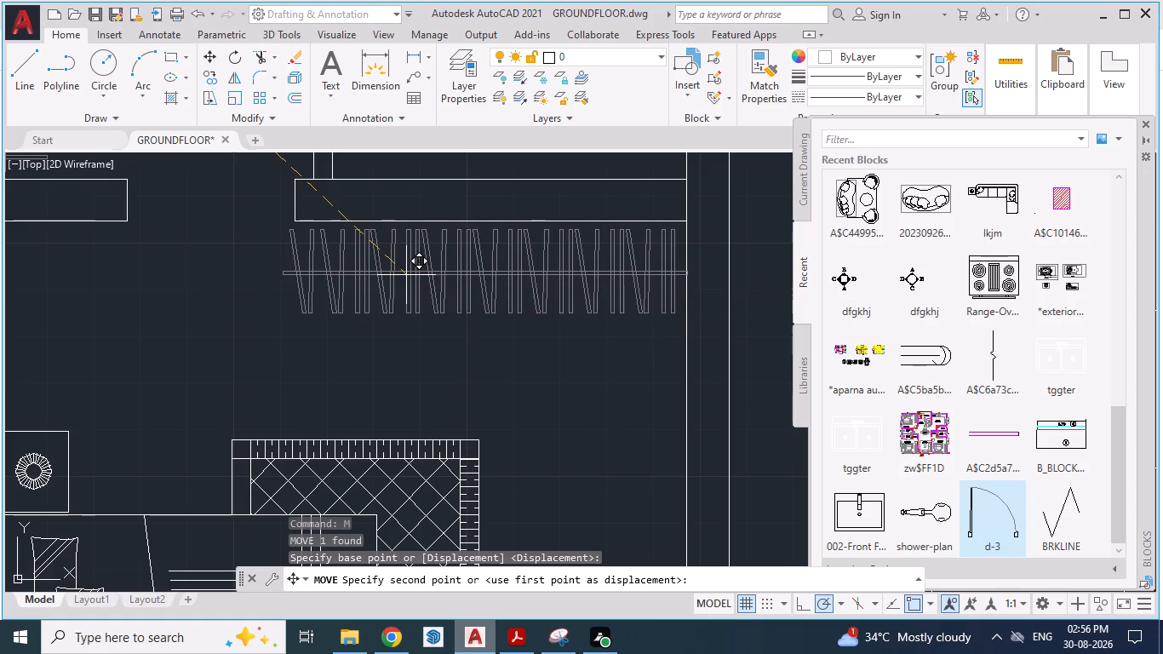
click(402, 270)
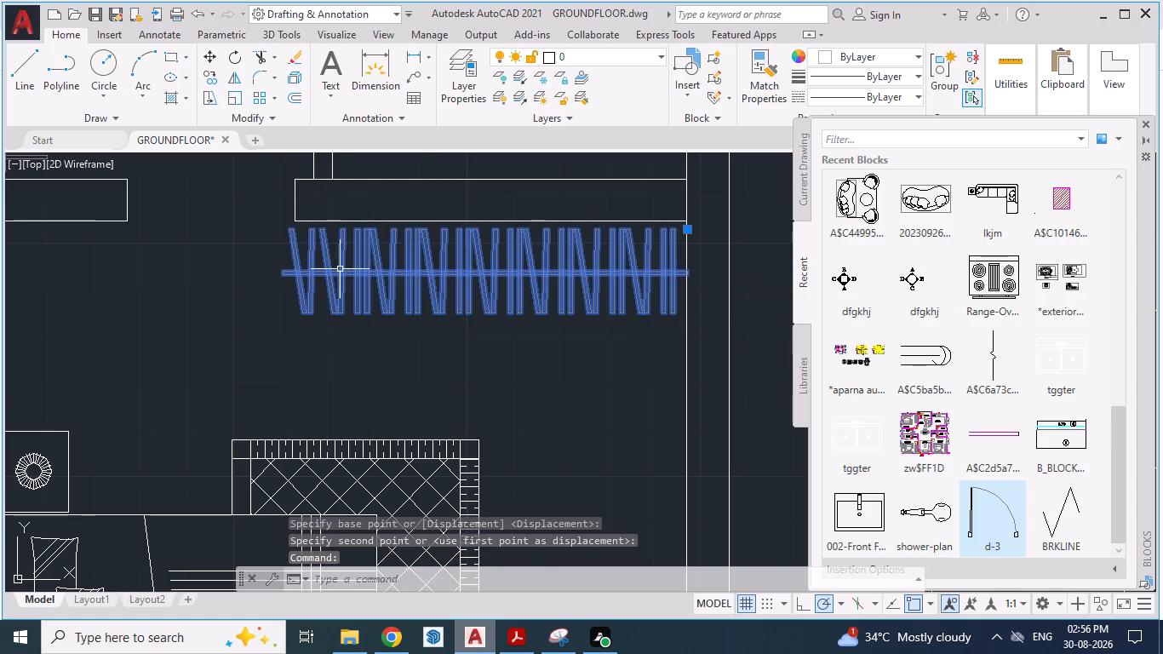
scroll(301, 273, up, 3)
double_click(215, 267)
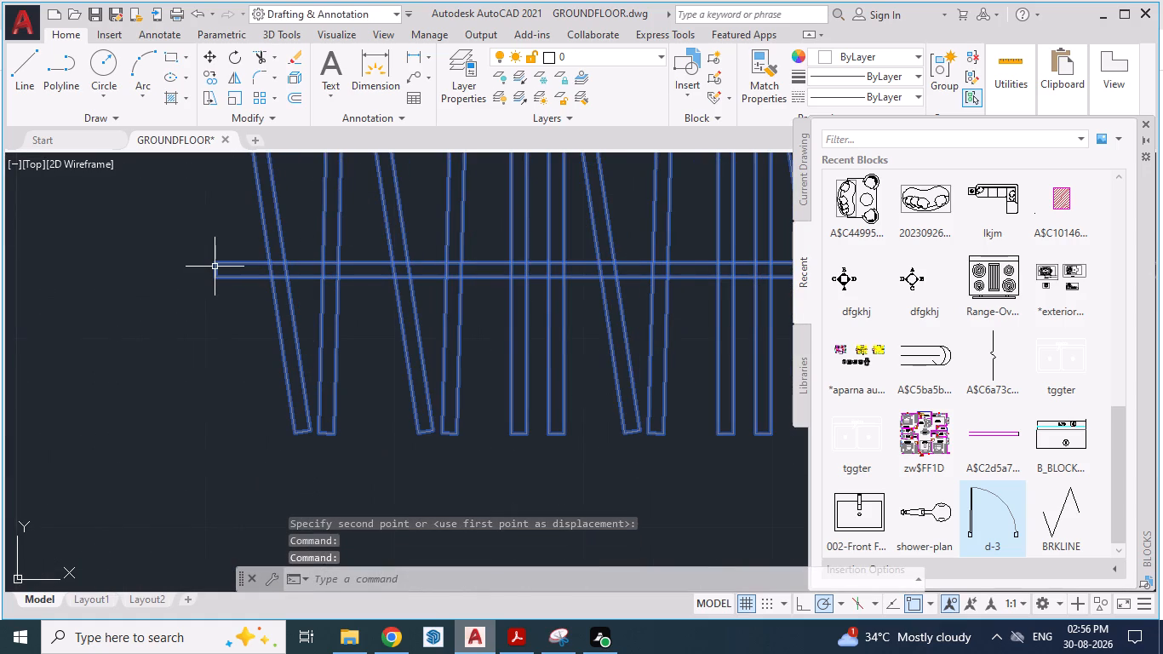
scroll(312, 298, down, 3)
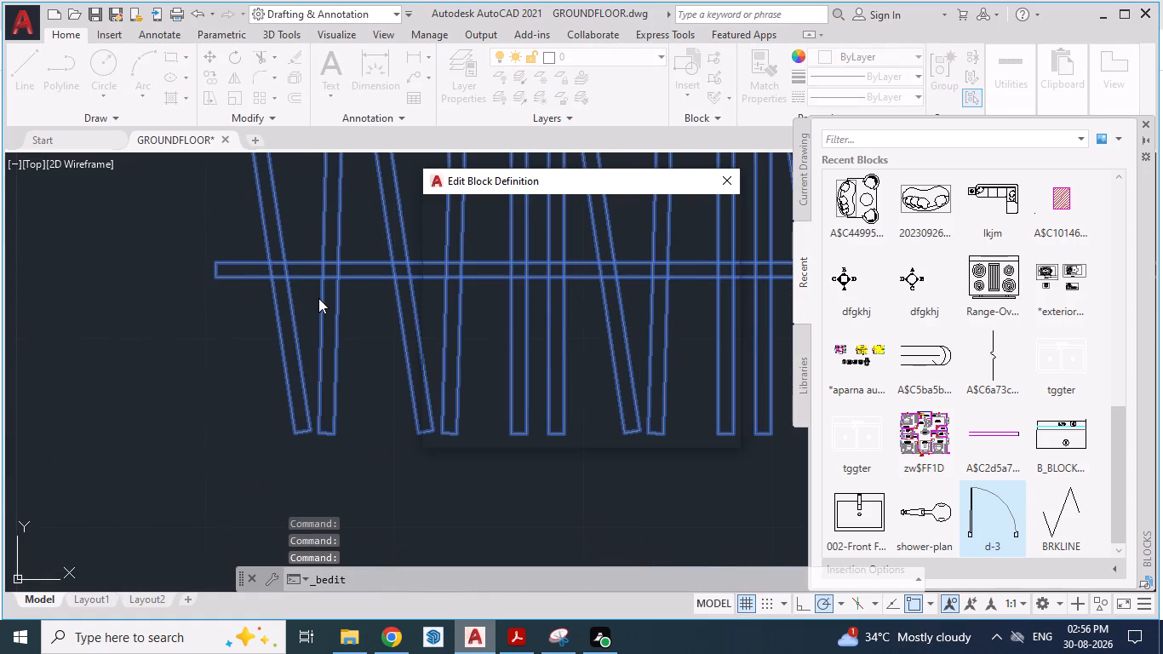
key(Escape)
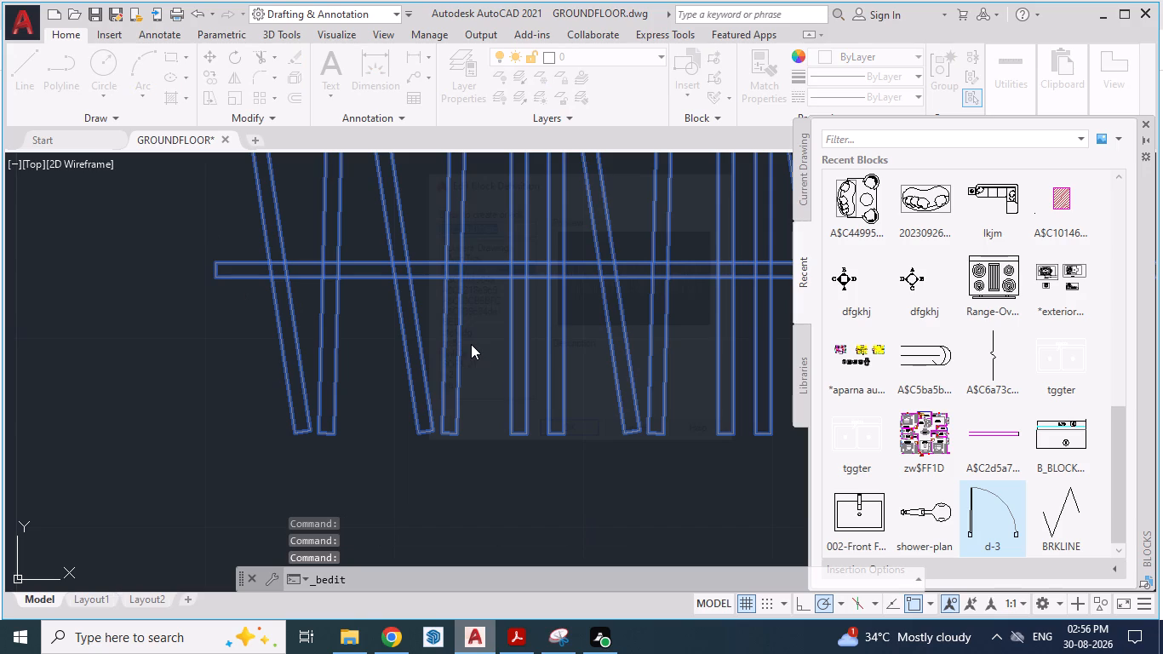
Scale down the bedroom wardrobe block from its upper corner by the living room wall to fit the partition wall's length.
scroll(471, 344, down, 3)
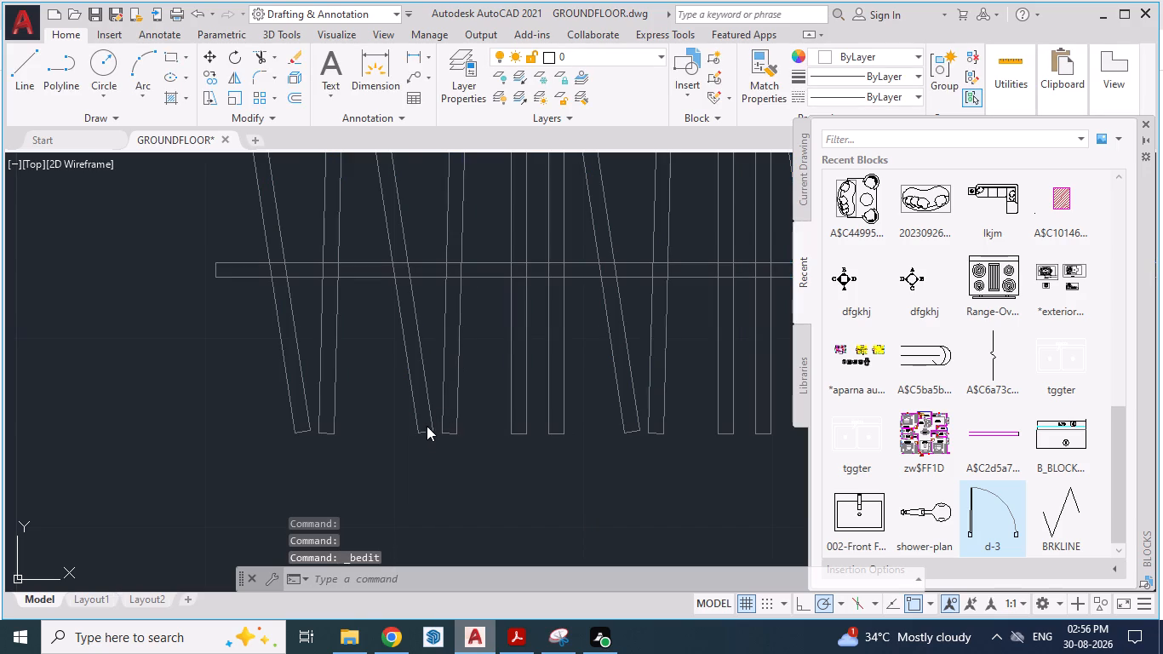
scroll(427, 401, down, 3)
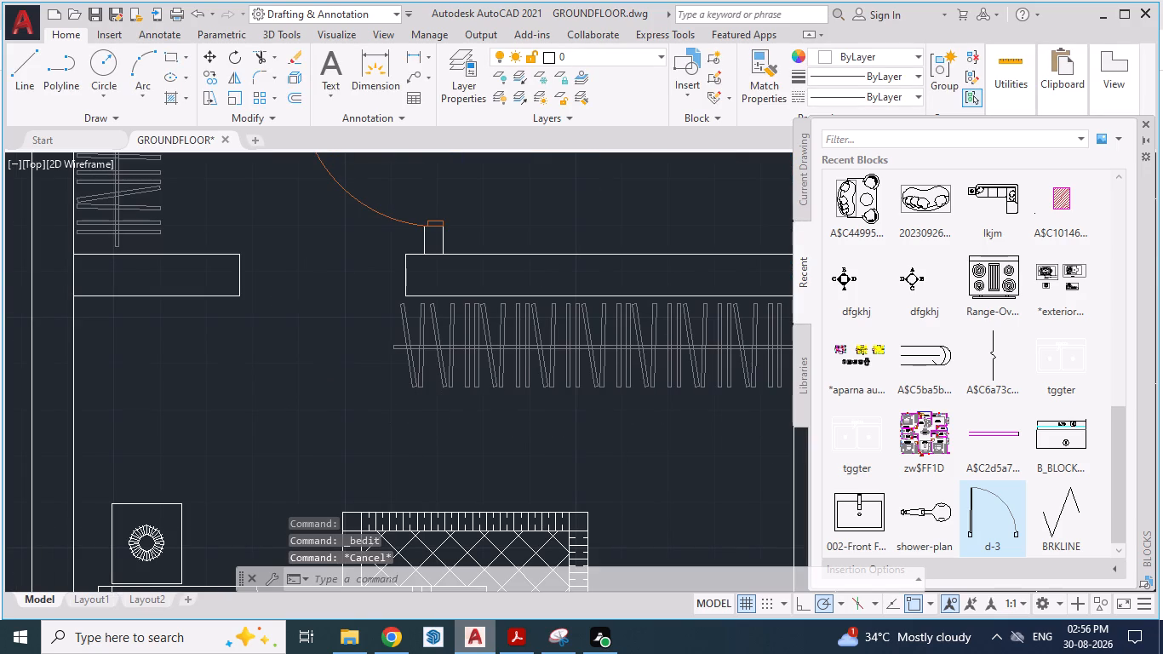
scroll(338, 373, down, 1)
click(443, 366)
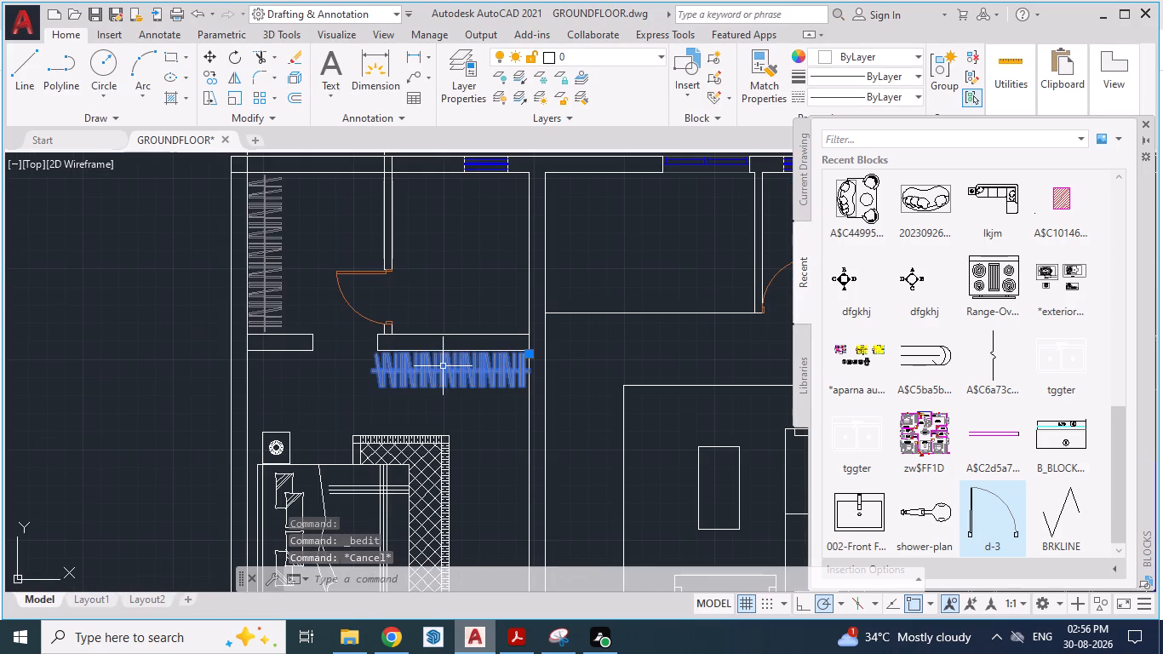
scroll(410, 374, up, 1)
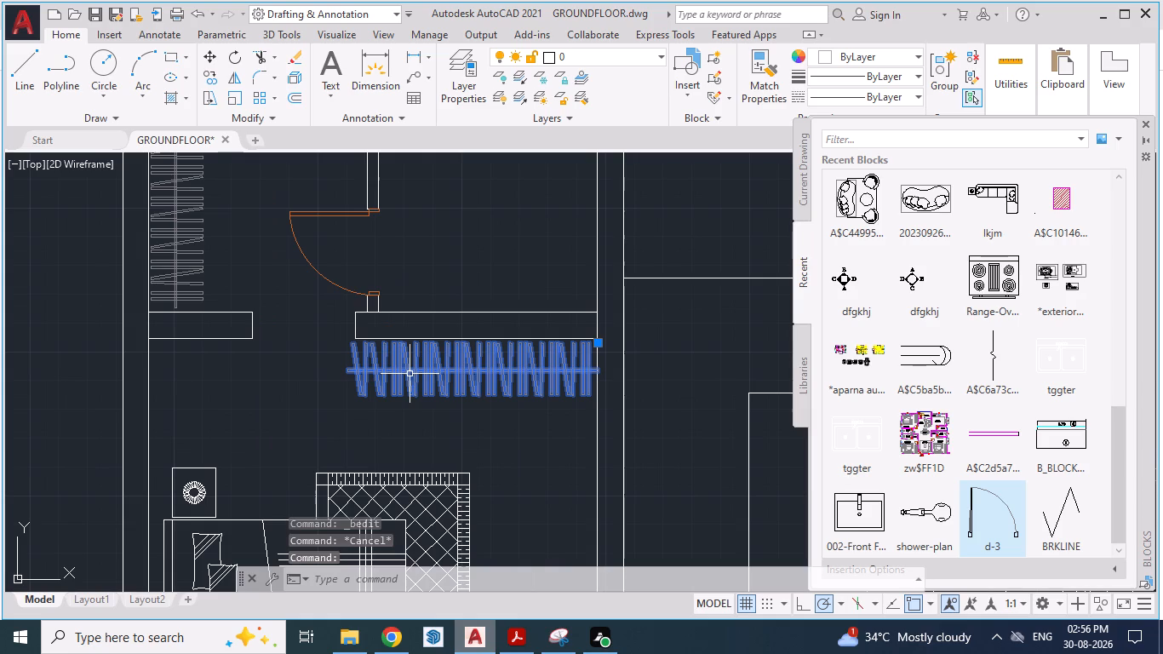
text(SCA)
key(Return)
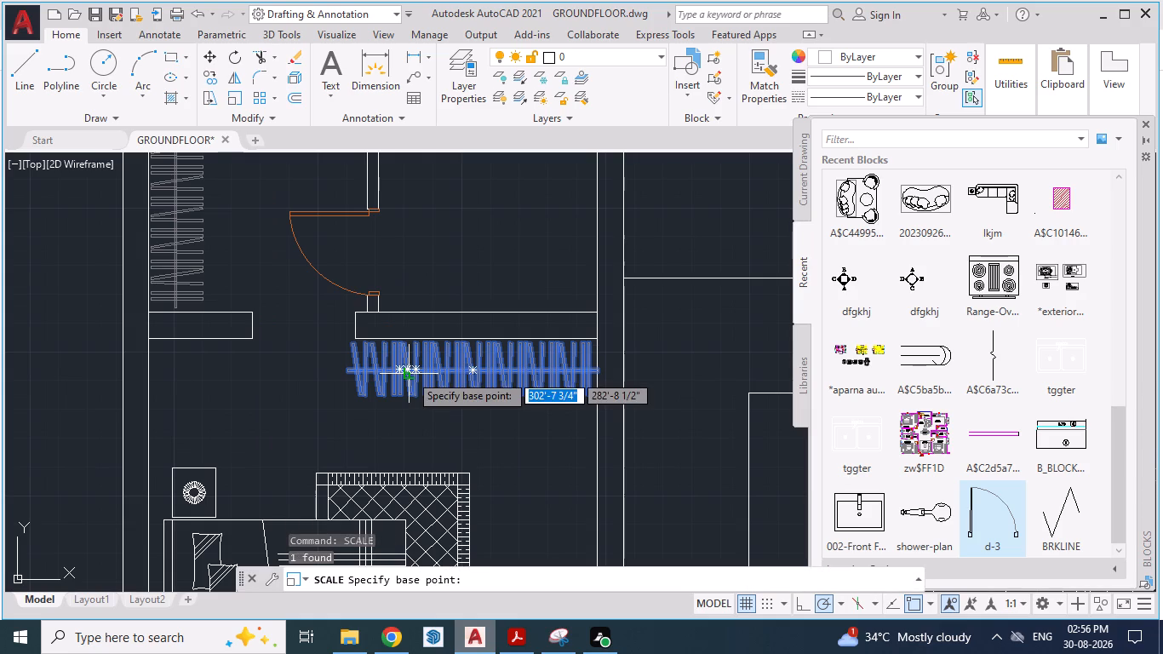
scroll(595, 353, up, 1)
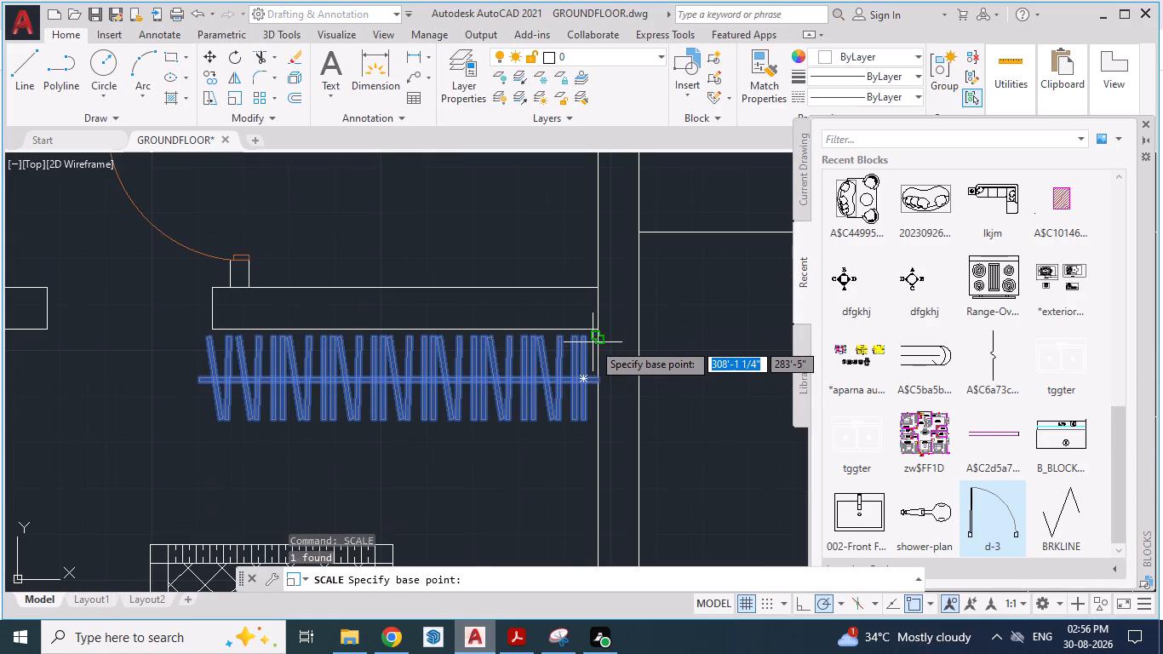
drag(587, 337, 497, 365)
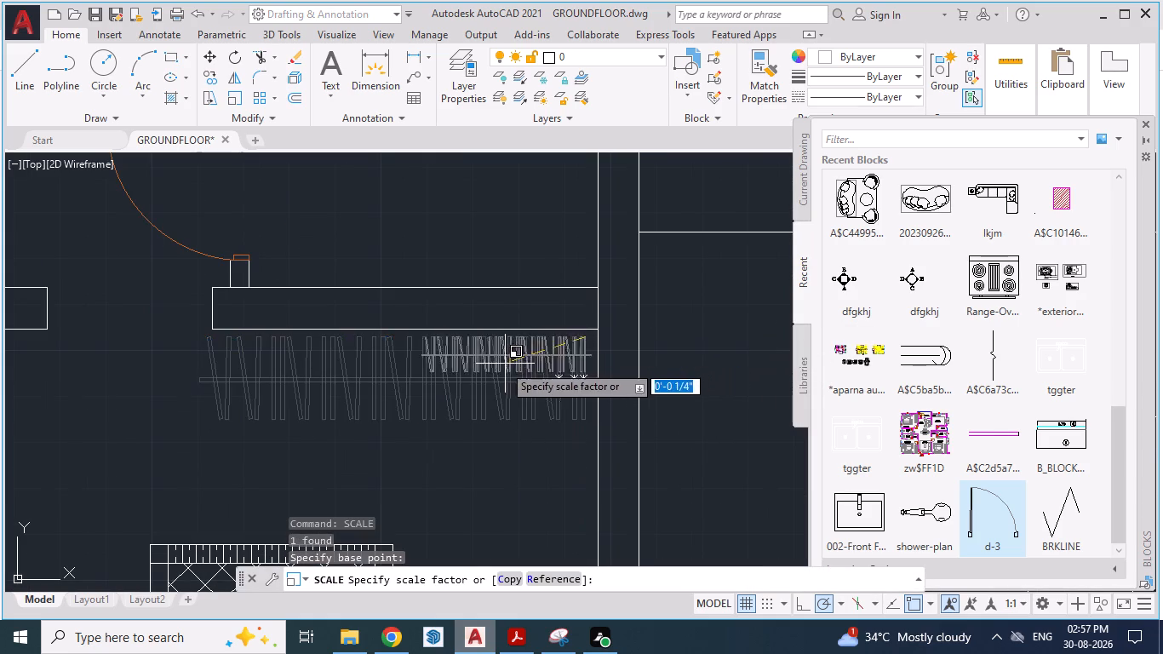
drag(497, 365, 409, 373)
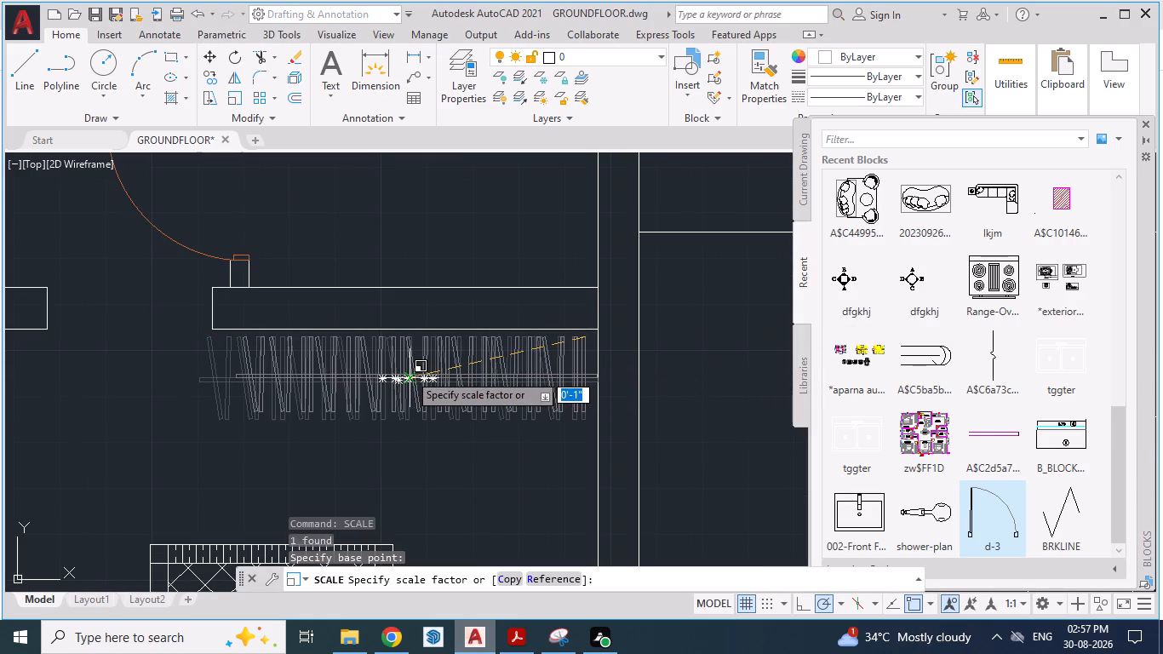
drag(409, 373, 393, 373)
click(393, 373)
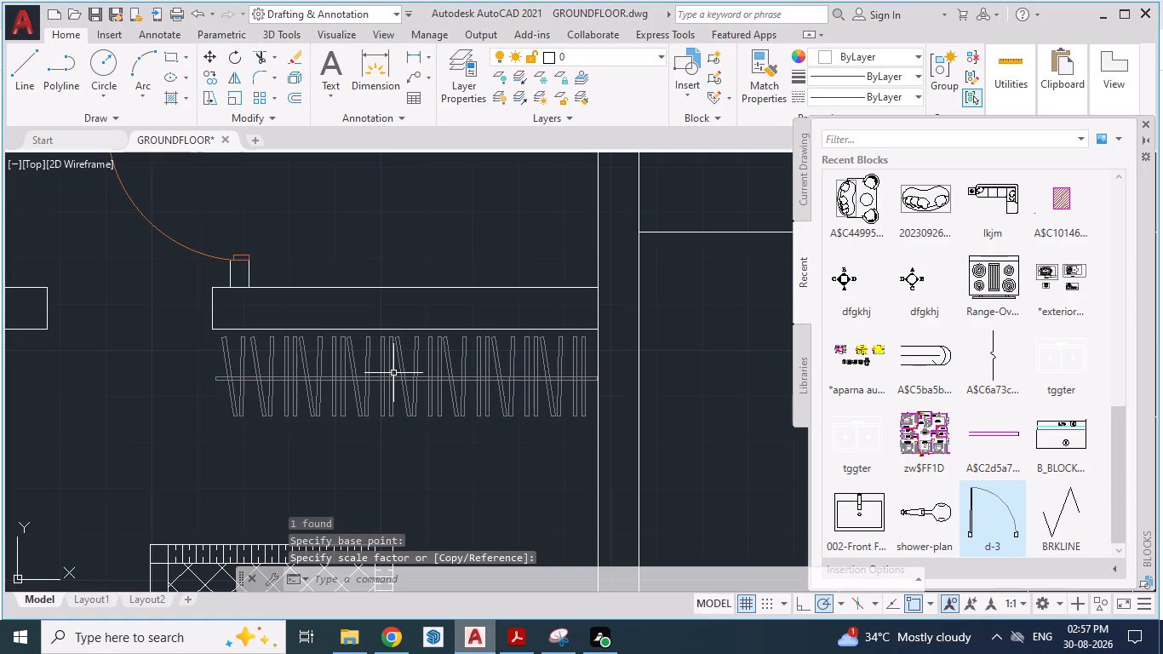
key(Escape)
Move the scaled bedroom wardrobe block straight up to the lower face of the toilet partition wall.
click(387, 379)
key(m)
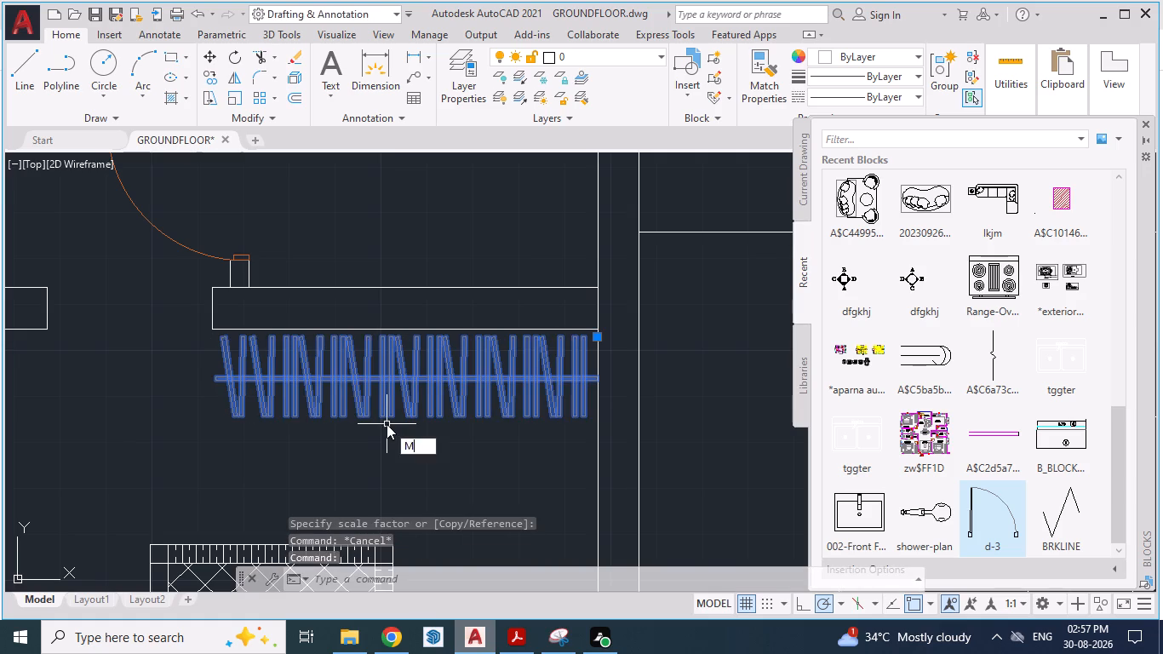
key(Return)
scroll(415, 352, up, 1)
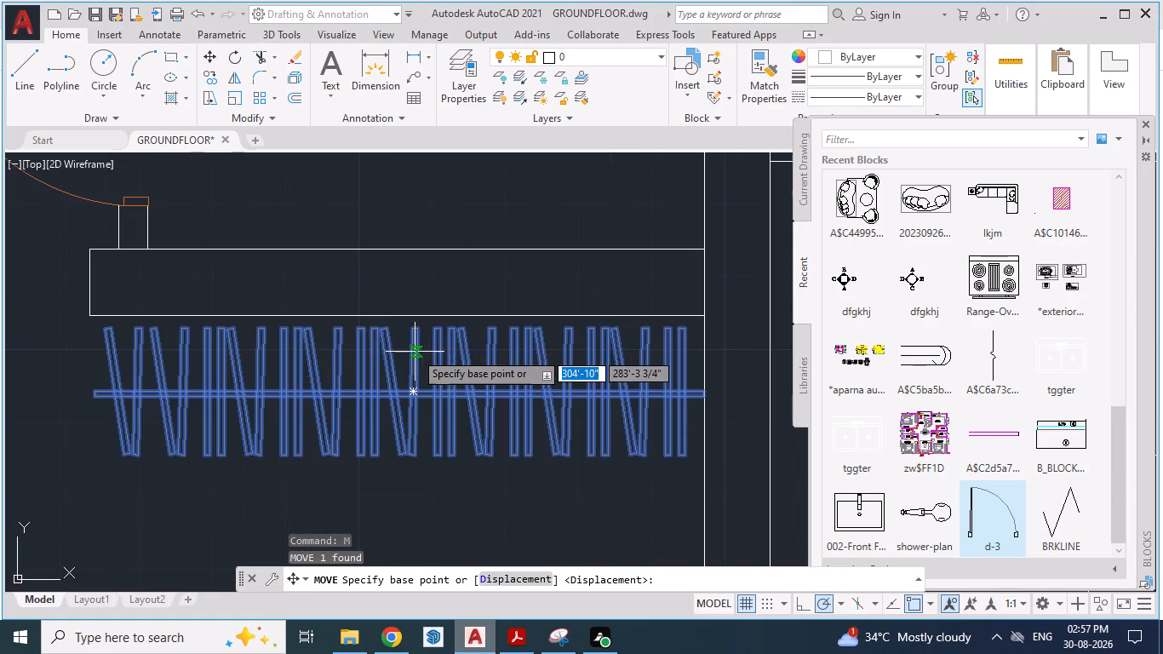
drag(380, 333, 381, 324)
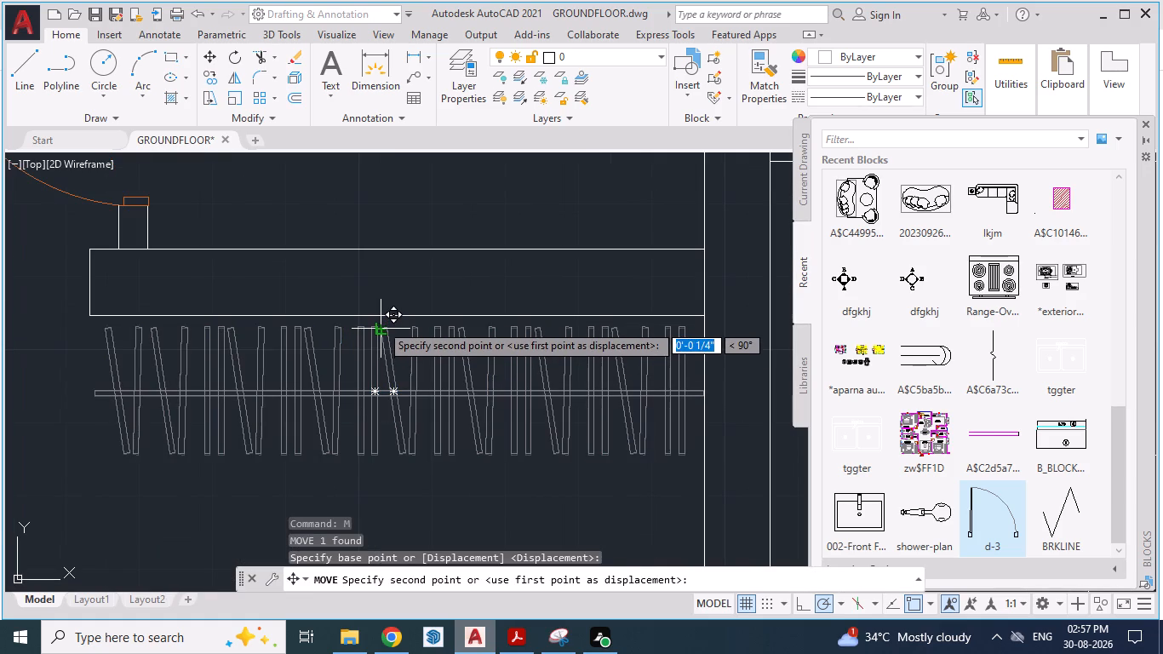
drag(381, 324, 380, 325)
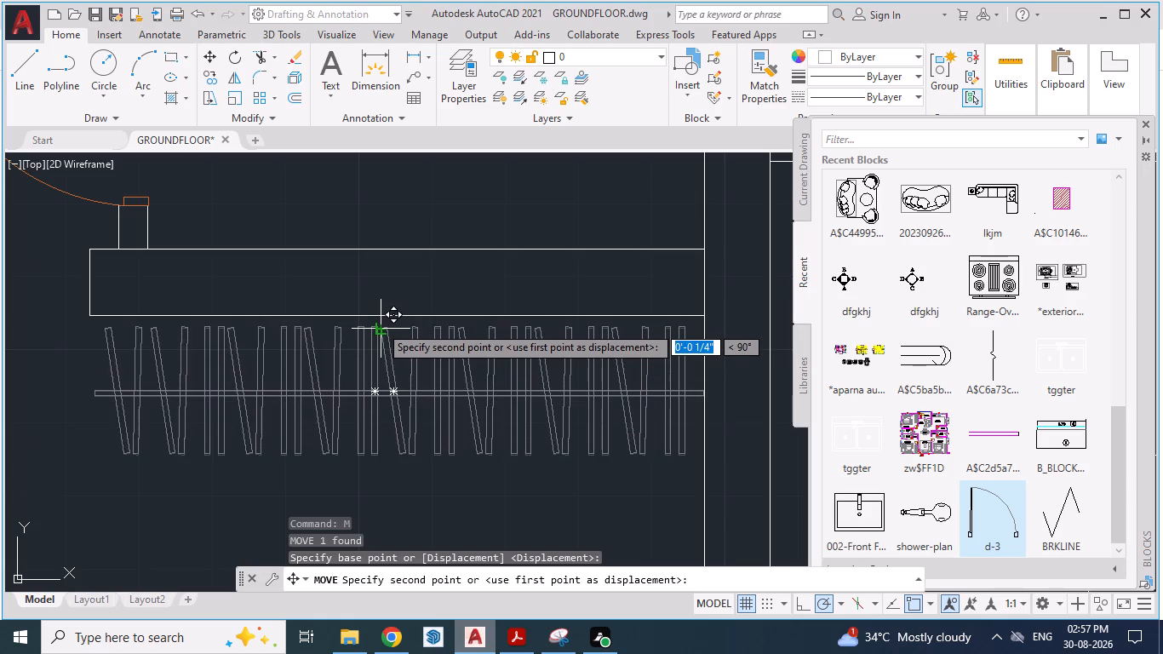
drag(380, 325, 380, 320)
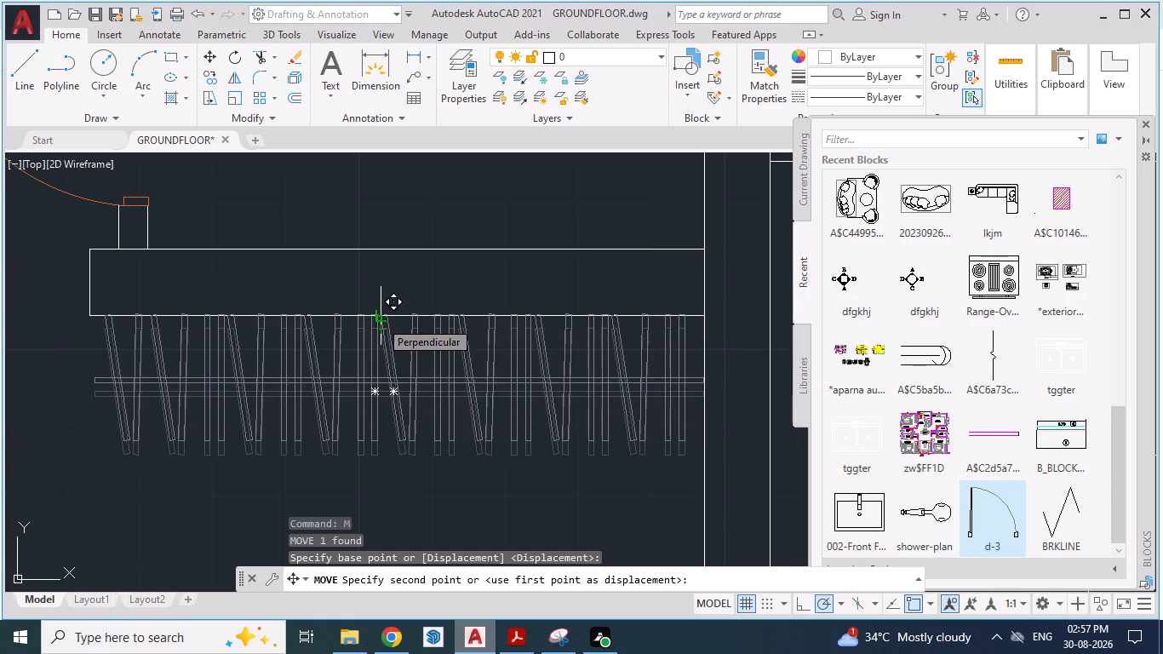
click(380, 320)
click(426, 433)
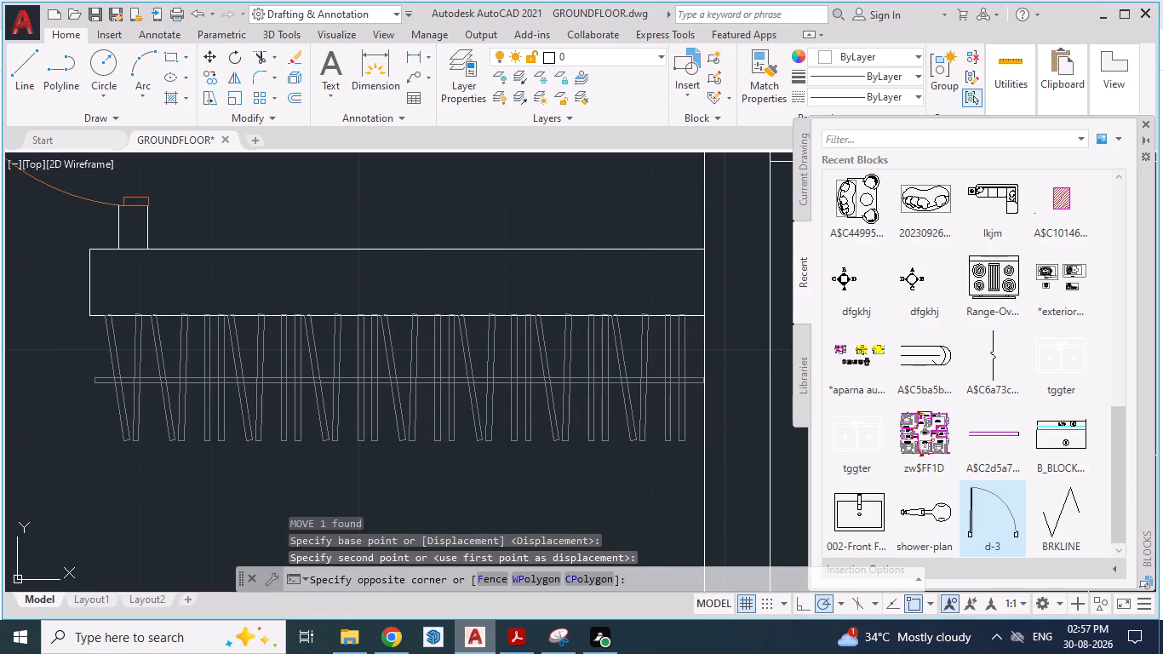
scroll(565, 456, down, 2)
scroll(646, 442, down, 1)
scroll(376, 433, up, 2)
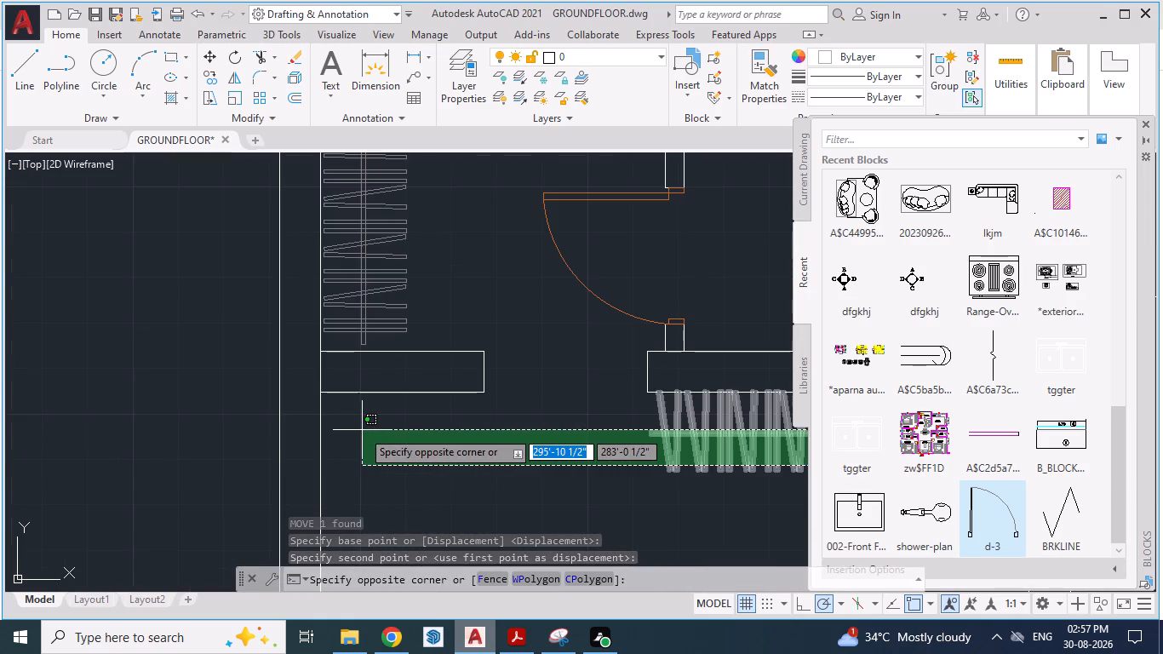
key(Escape)
Nudge the bedroom wardrobe block slightly down so its hanger tops sit flush with the partition wall's lower face.
scroll(384, 393, down, 2)
click(541, 419)
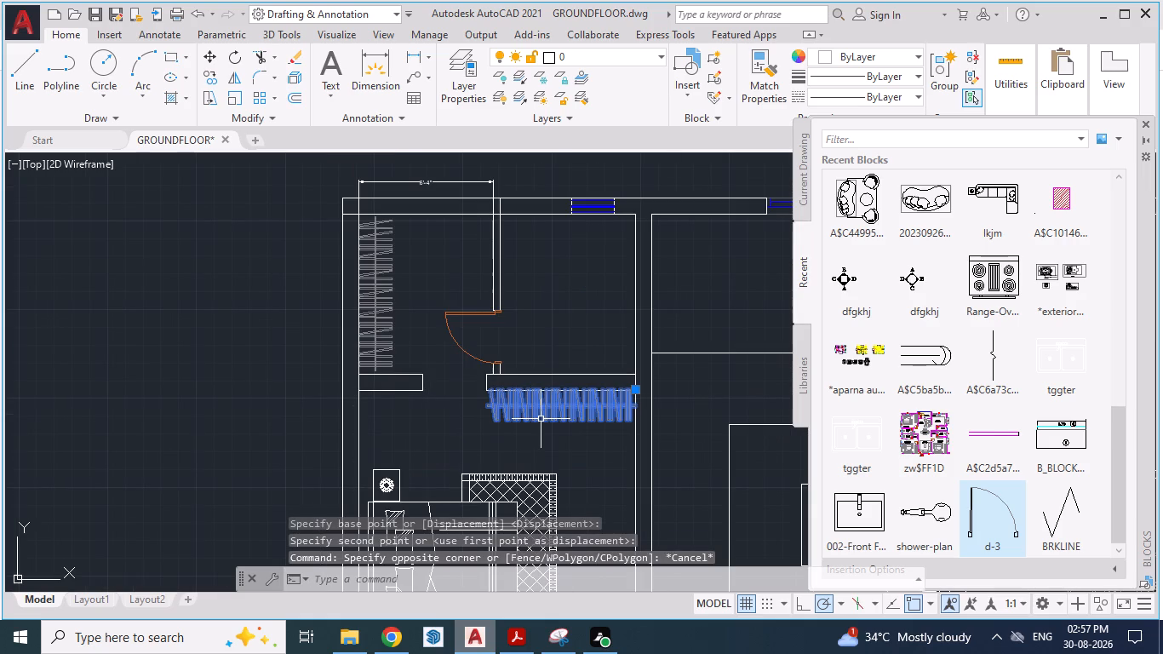
key(m)
key(Return)
scroll(749, 270, up, 1)
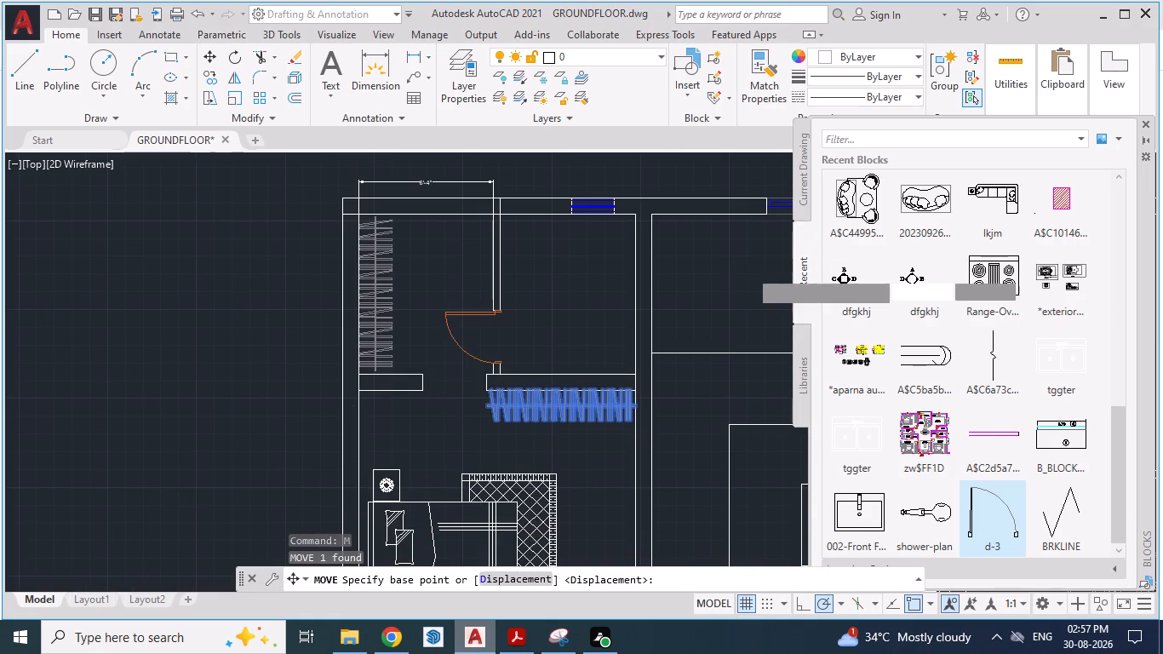
scroll(726, 281, up, 1)
scroll(666, 171, down, 1)
scroll(532, 399, up, 2)
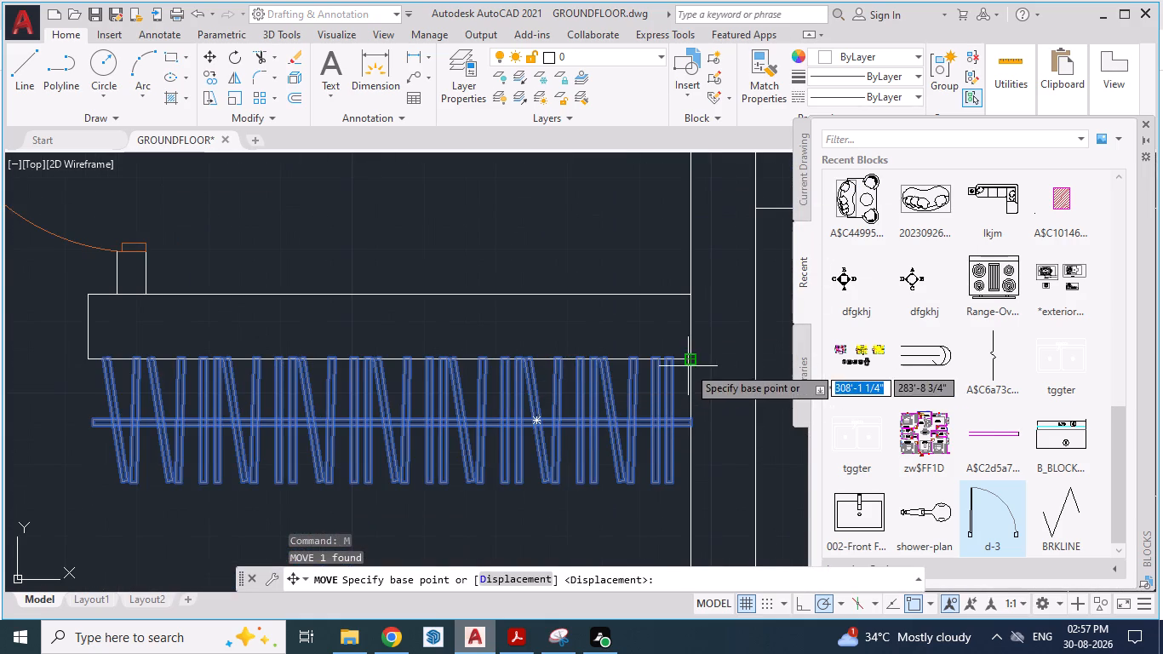
scroll(646, 341, up, 4)
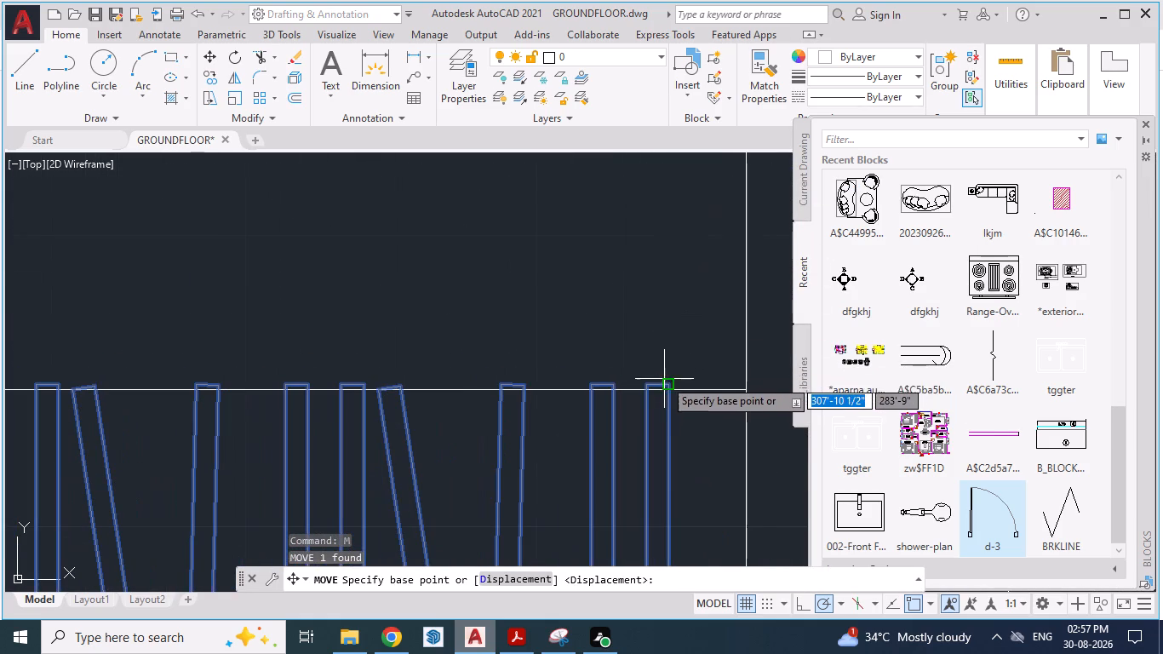
drag(666, 381, 666, 395)
click(666, 395)
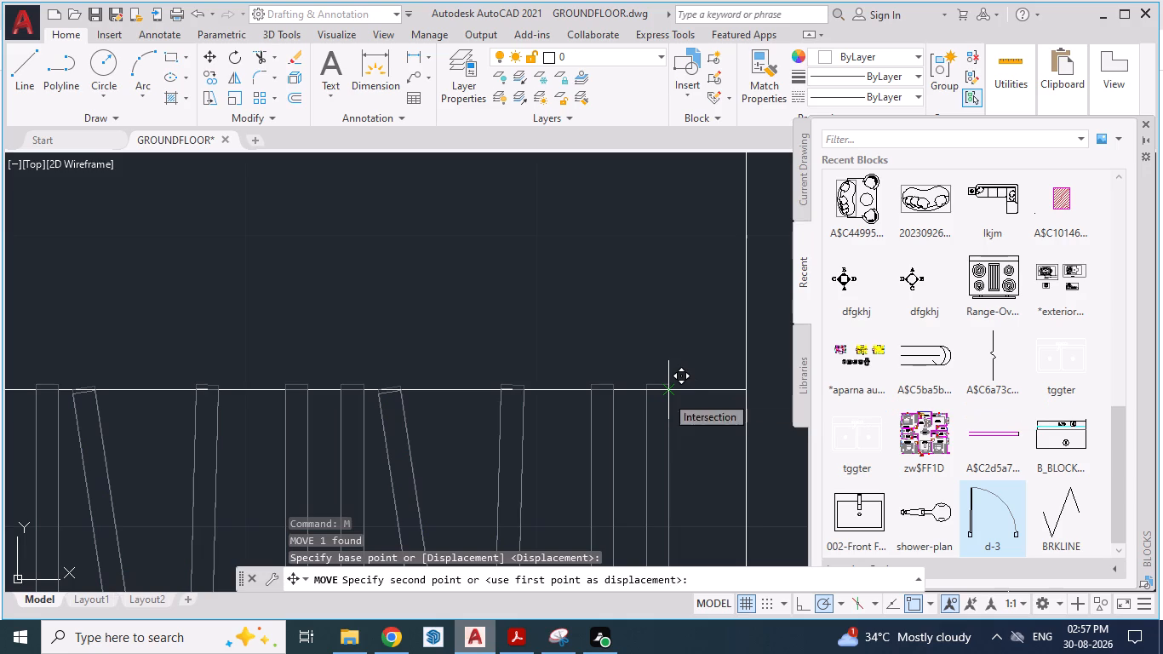
drag(668, 404, 669, 414)
key(Escape)
Compare the bedroom wardrobes and the area outside the main entrance with the reference PDF plan.
scroll(650, 309, down, 2)
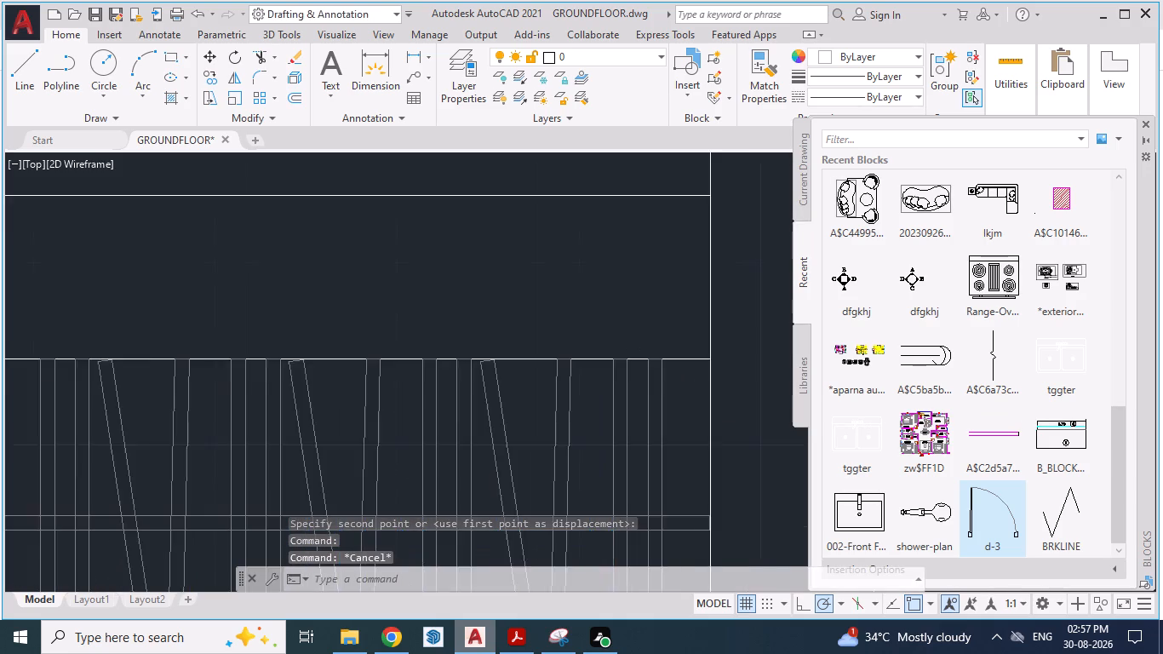
scroll(649, 309, down, 2)
scroll(600, 431, down, 1)
key(alt+Tab)
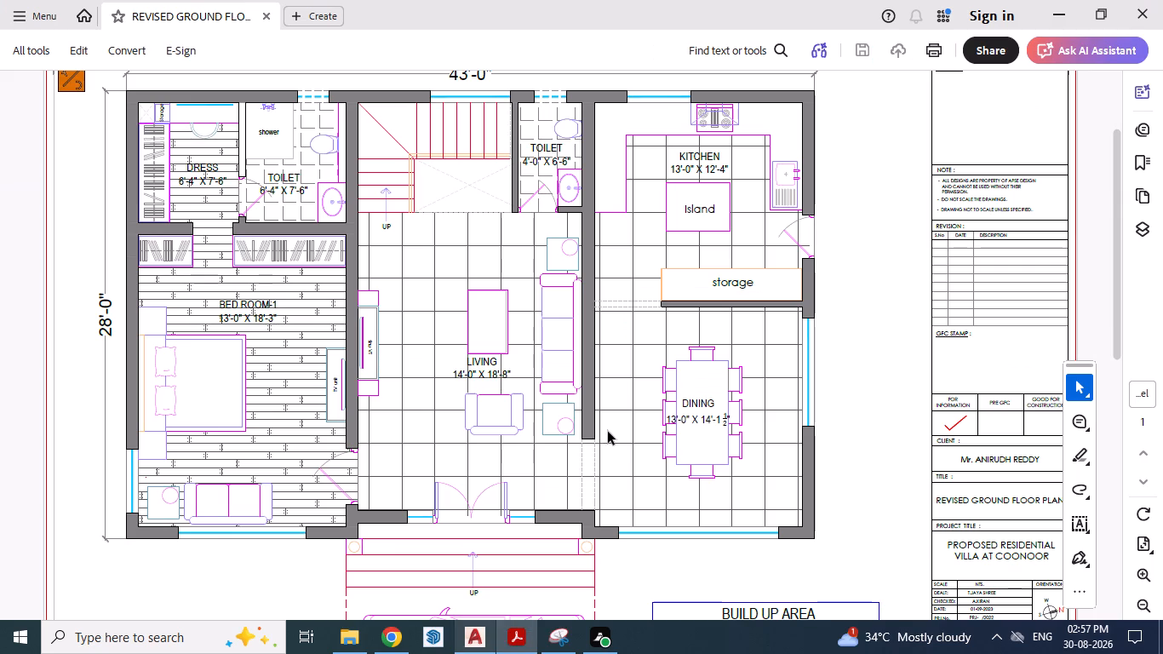
key(alt+Tab)
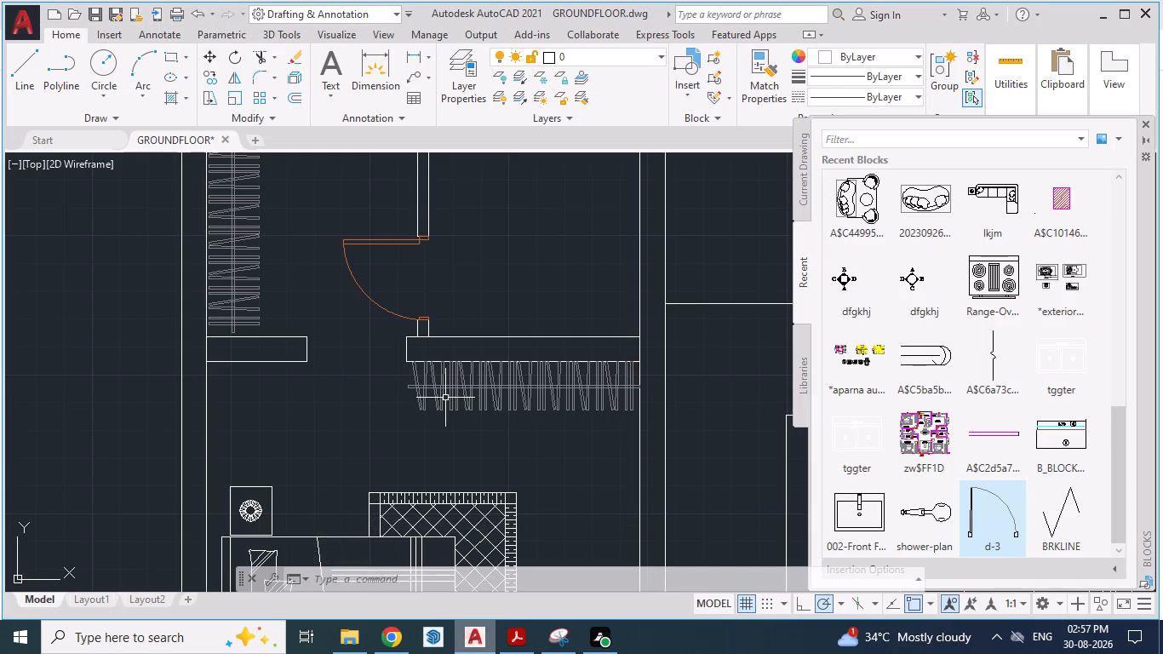
scroll(578, 339, down, 2)
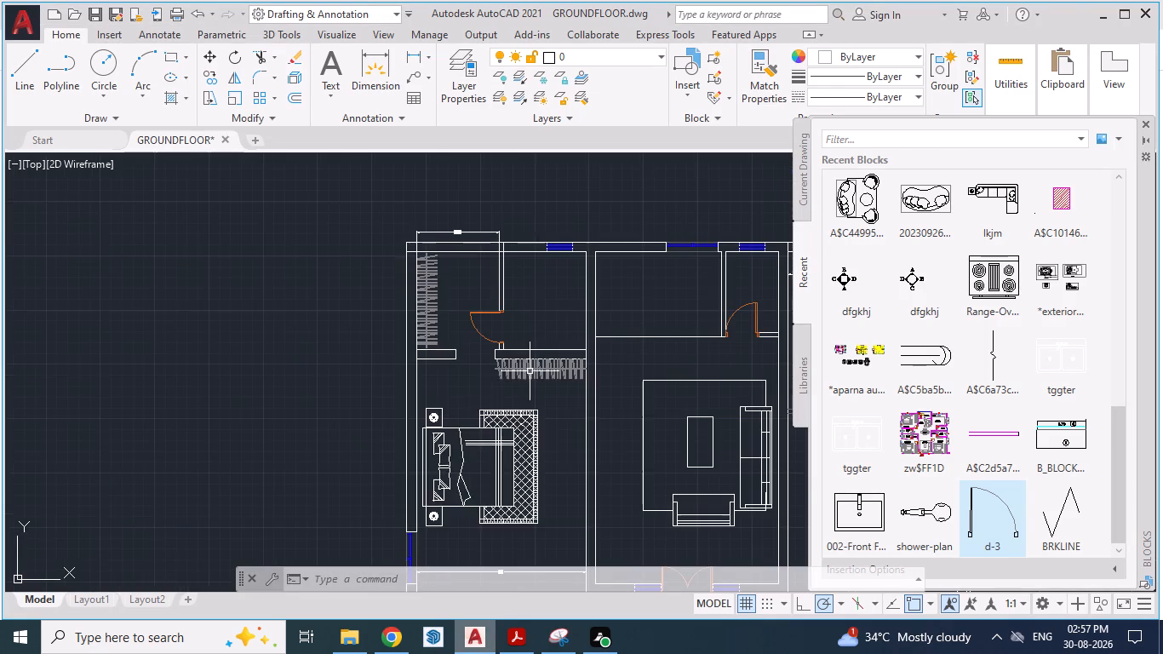
key(alt+Tab)
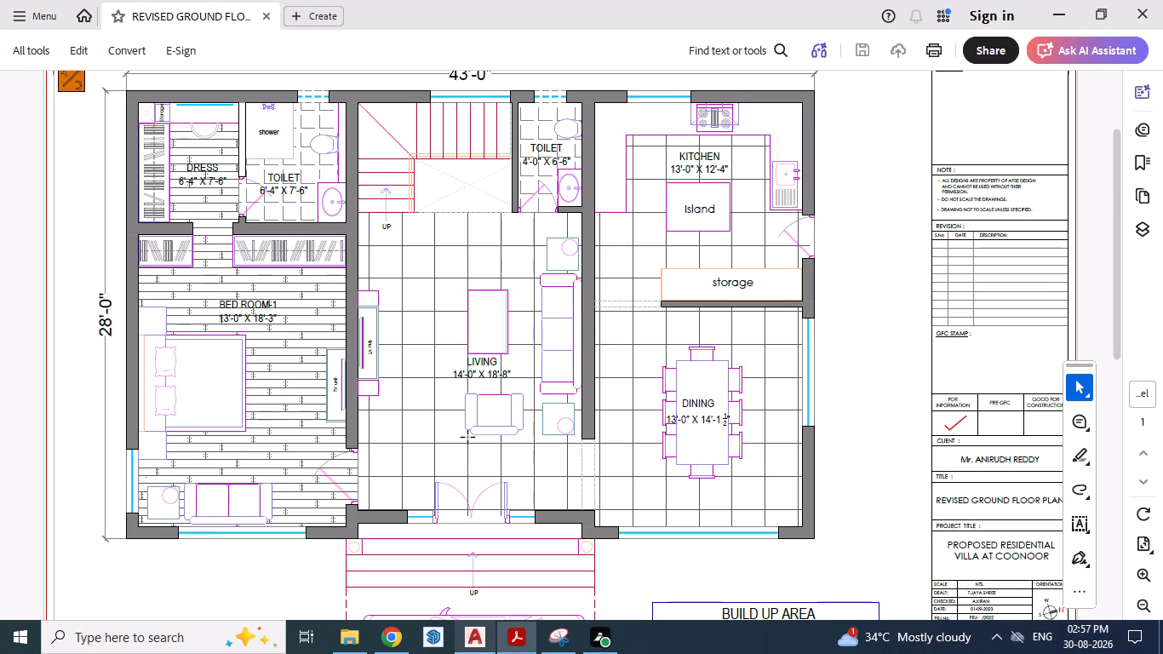
scroll(535, 267, down, 1)
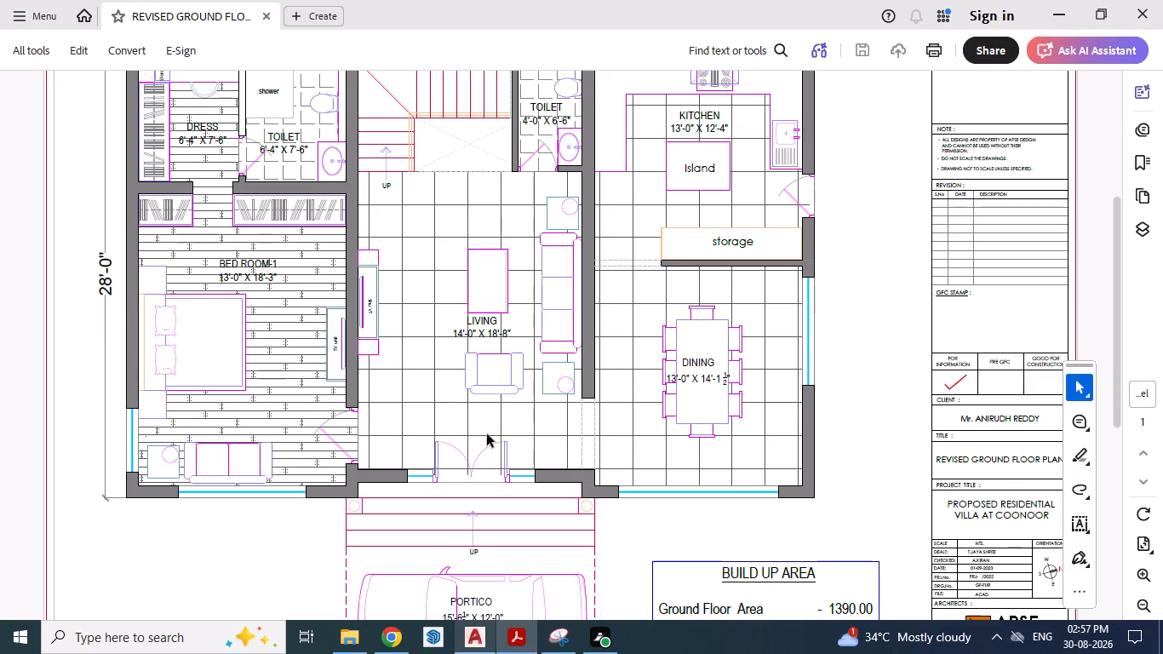
scroll(487, 354, down, 1)
key(alt+Tab)
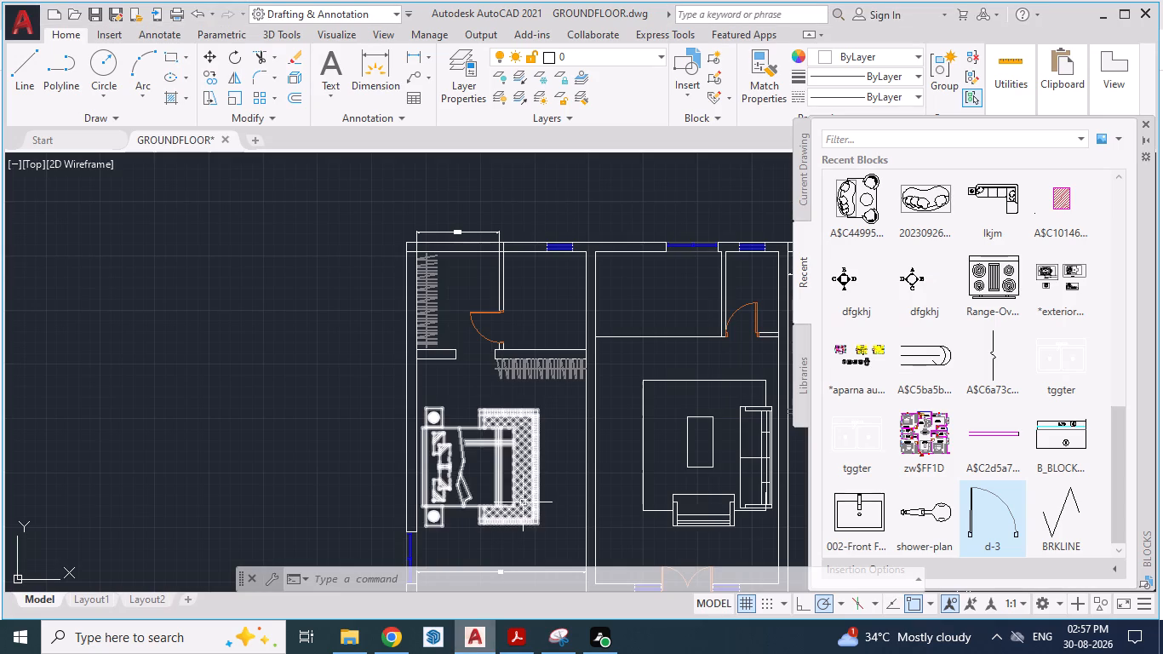
scroll(534, 323, down, 2)
Draw a horizontal line across the recess outside the main double door, joining the outer corners of the projecting walls.
scroll(626, 472, up, 3)
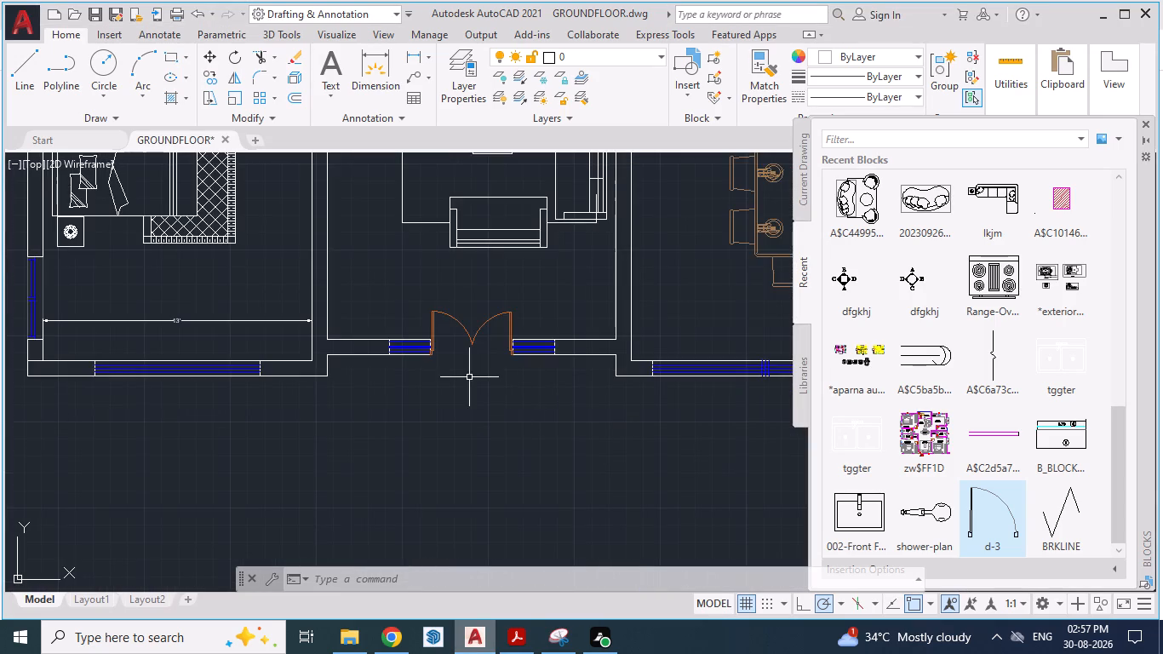
scroll(469, 377, up, 1)
key(m)
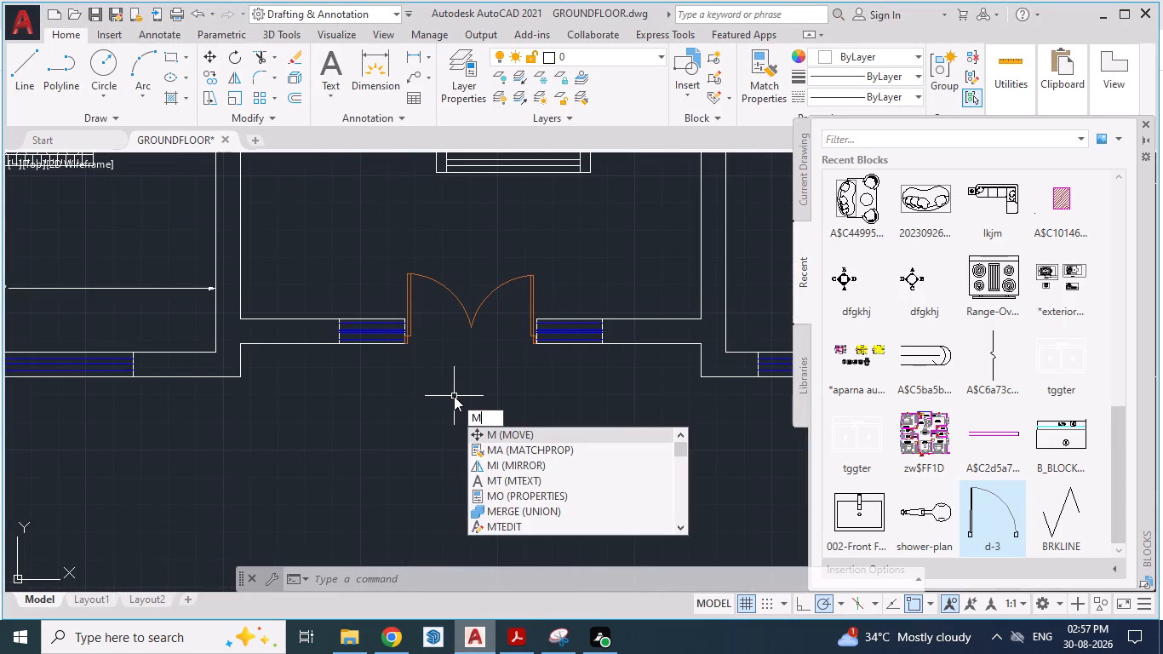
key(Escape)
key(l)
key(Return)
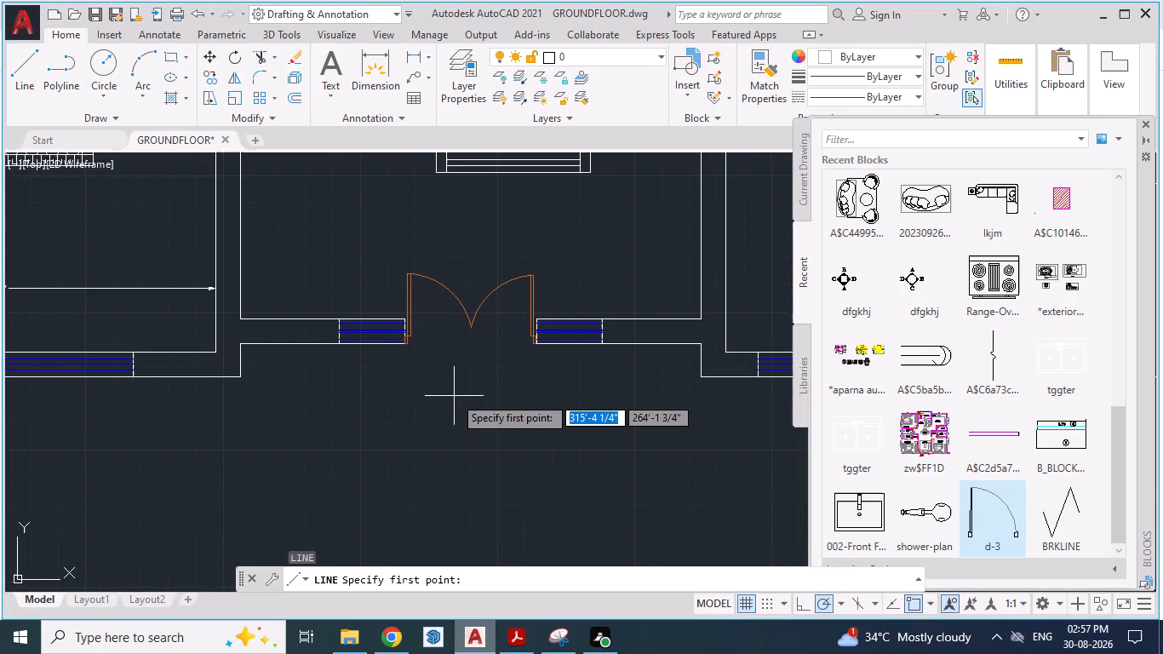
click(239, 381)
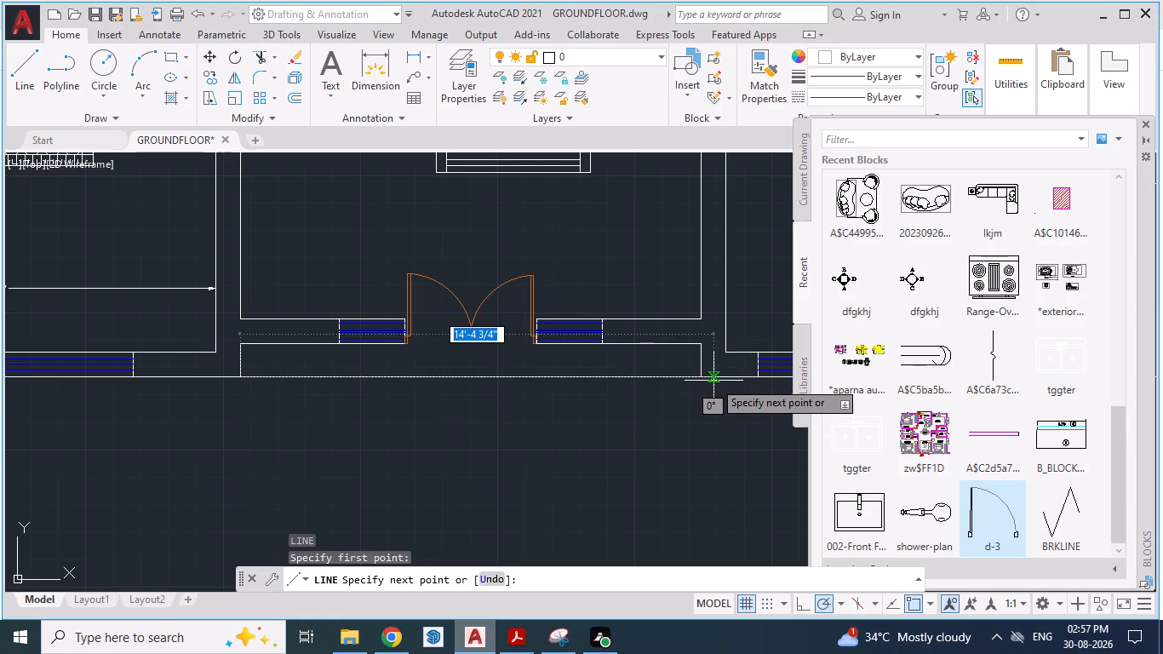
click(704, 375)
key(Return)
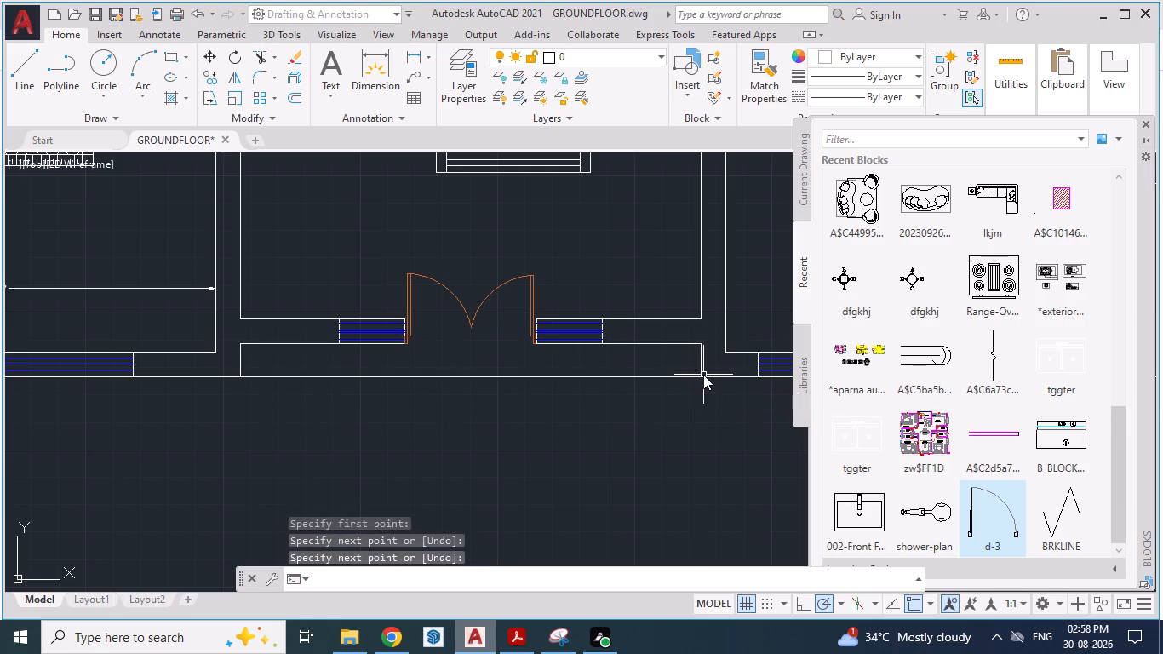
Offset the line closing the entrance recess 9" outward to form the first step edge, following the reference PDF.
key(alt+Tab)
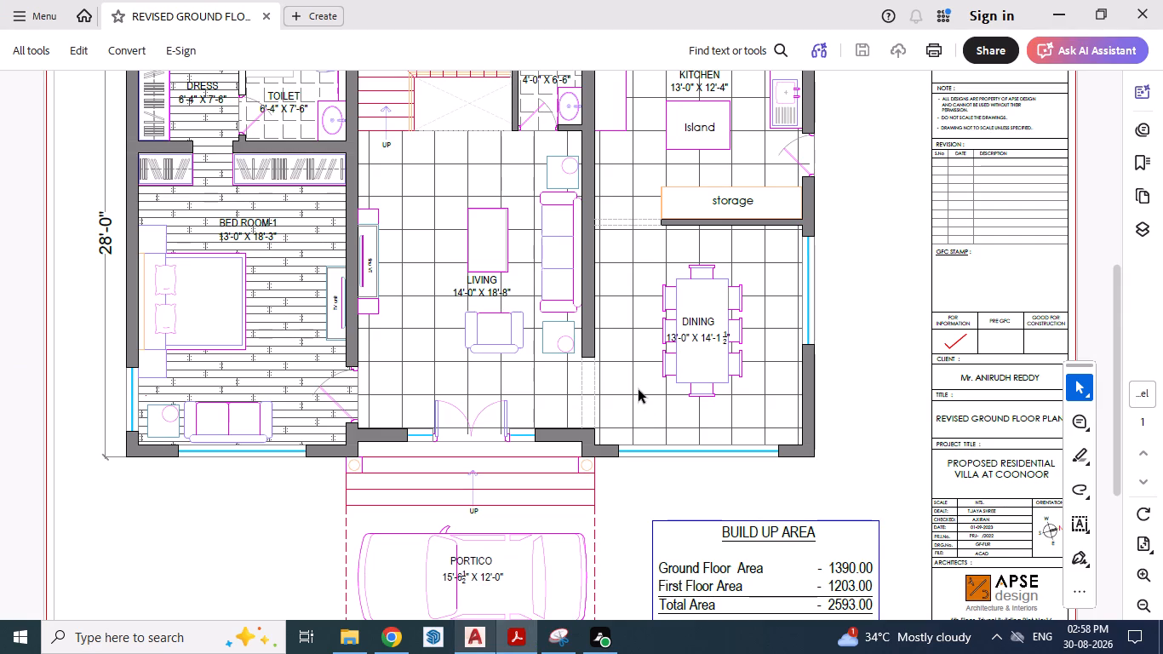
scroll(633, 372, down, 2)
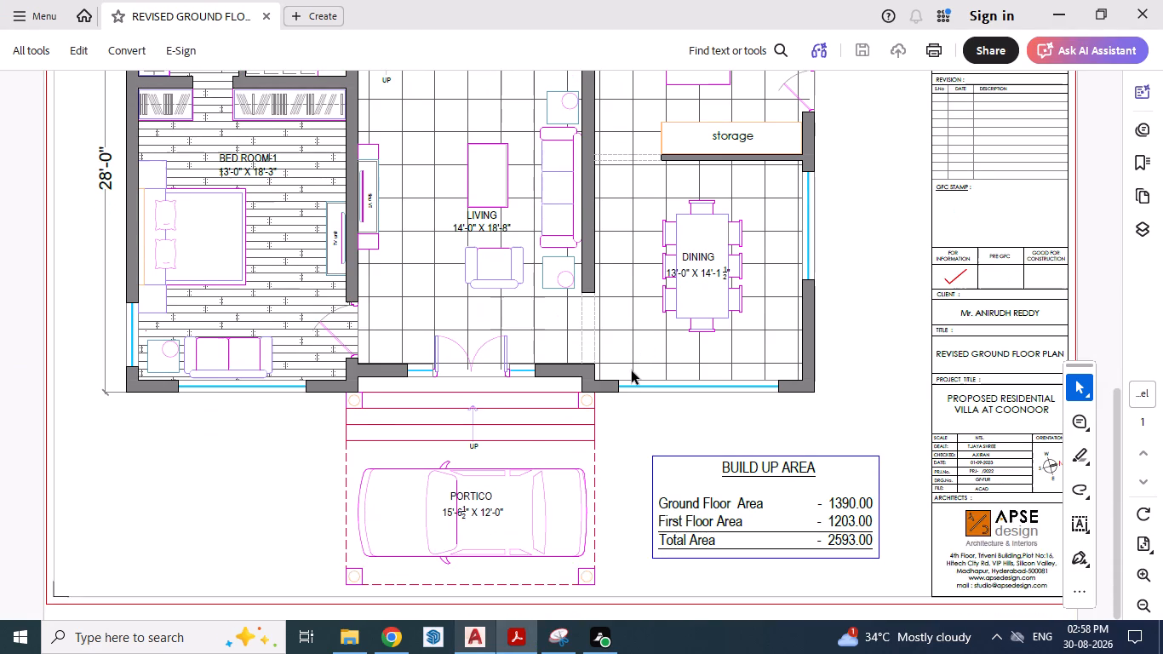
scroll(632, 371, down, 1)
key(alt+Tab)
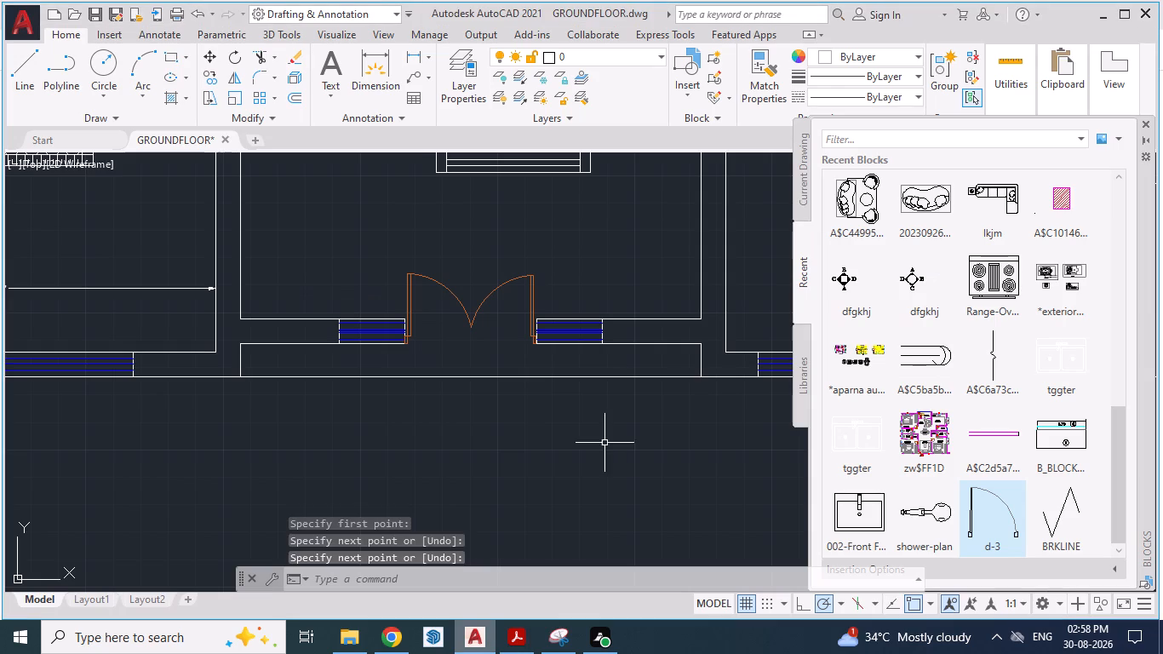
click(504, 376)
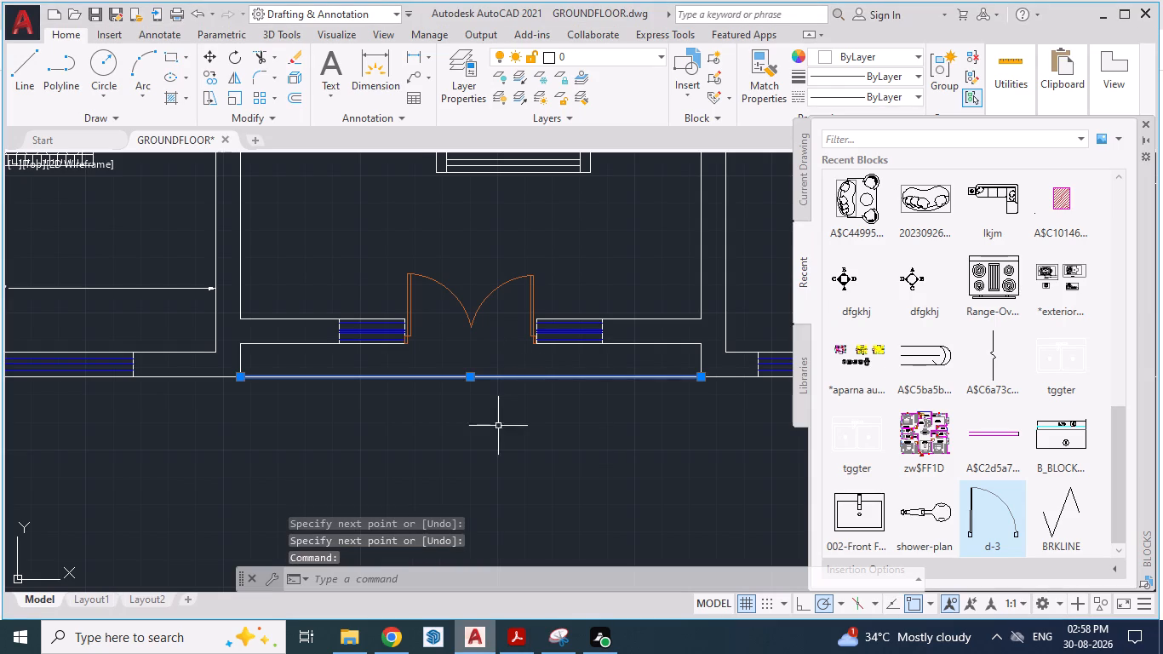
key(o)
key(Return)
text(9")
key(Return)
click(508, 440)
Offset the newest entrance step line outward by 9" twice in succession to add two more step edges.
key(alt+Tab)
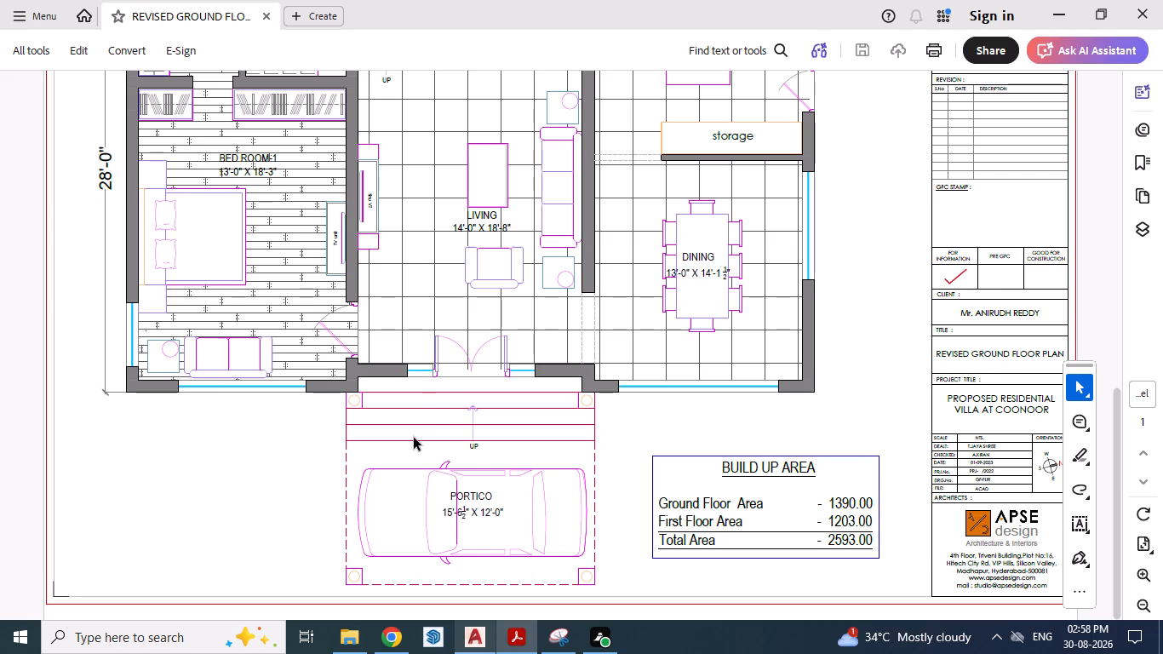
click(519, 645)
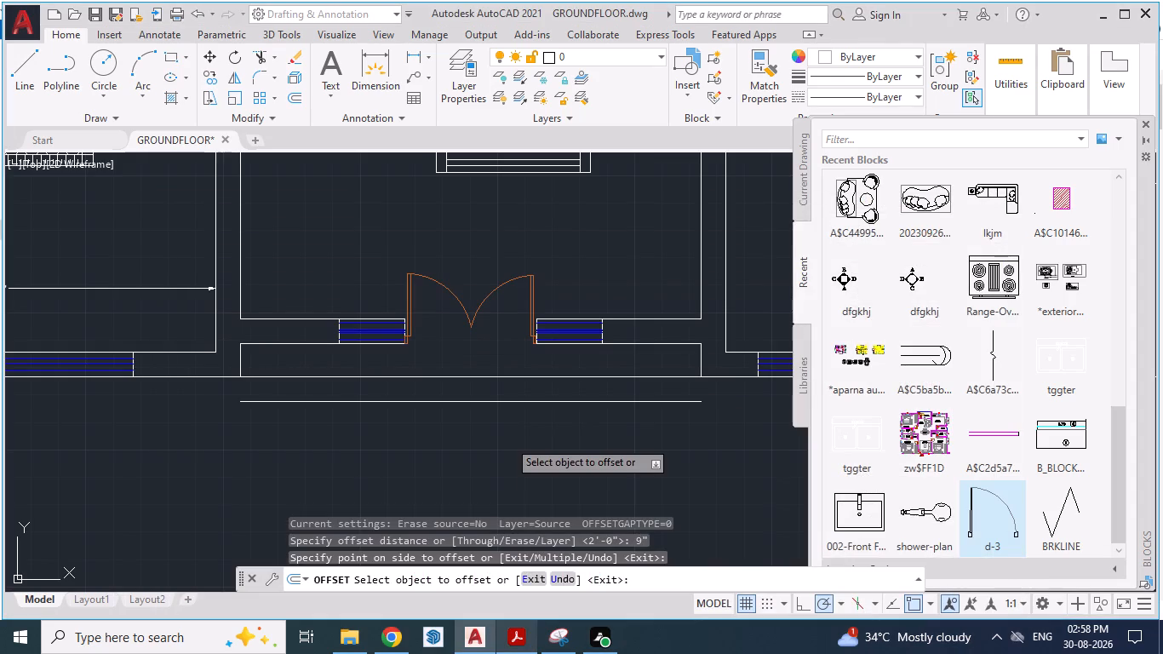
drag(471, 402, 464, 453)
click(464, 453)
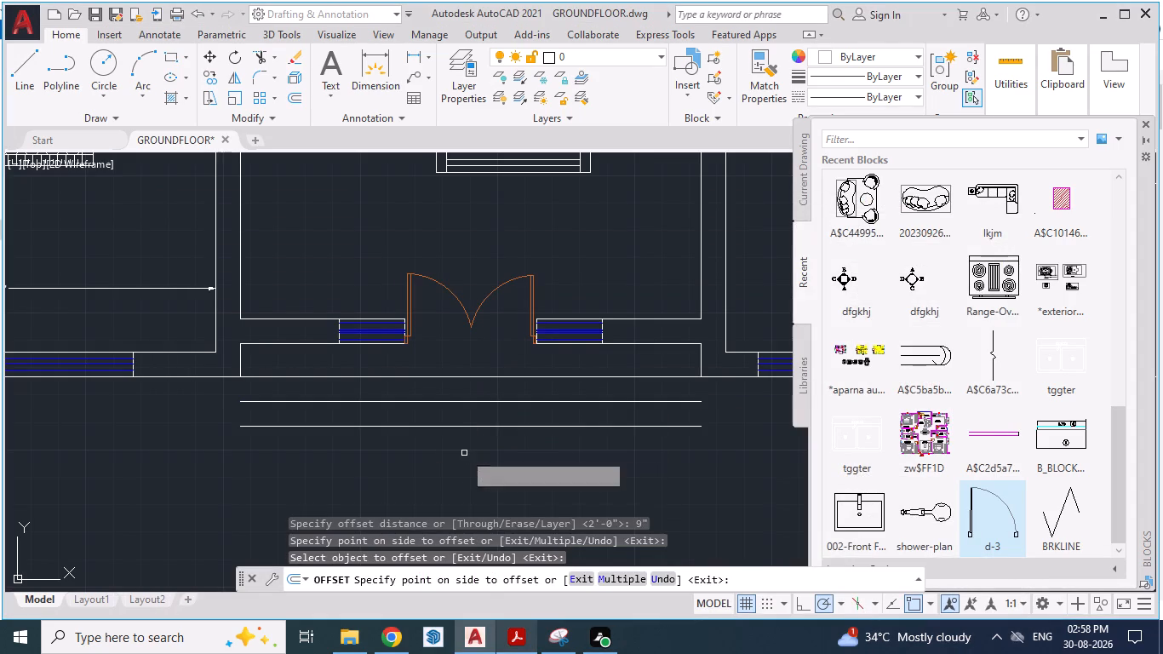
drag(455, 426, 455, 433)
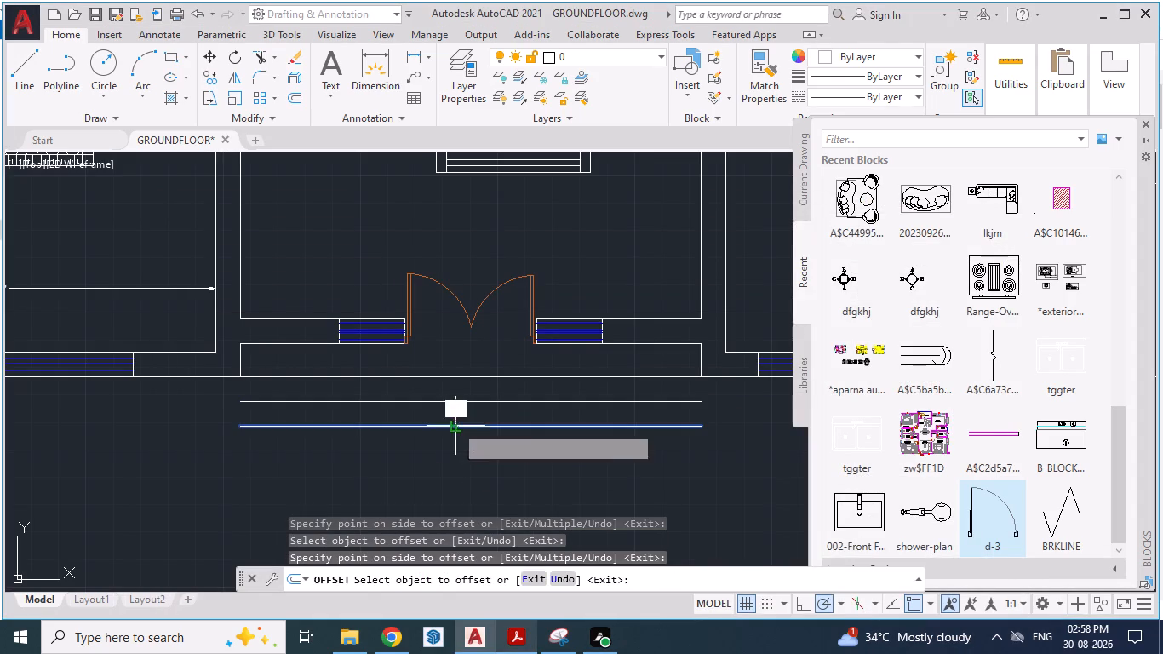
drag(455, 433, 450, 467)
click(450, 467)
Offset the outermost entrance step line 12' outward to mark the far edge of the portico.
click(513, 637)
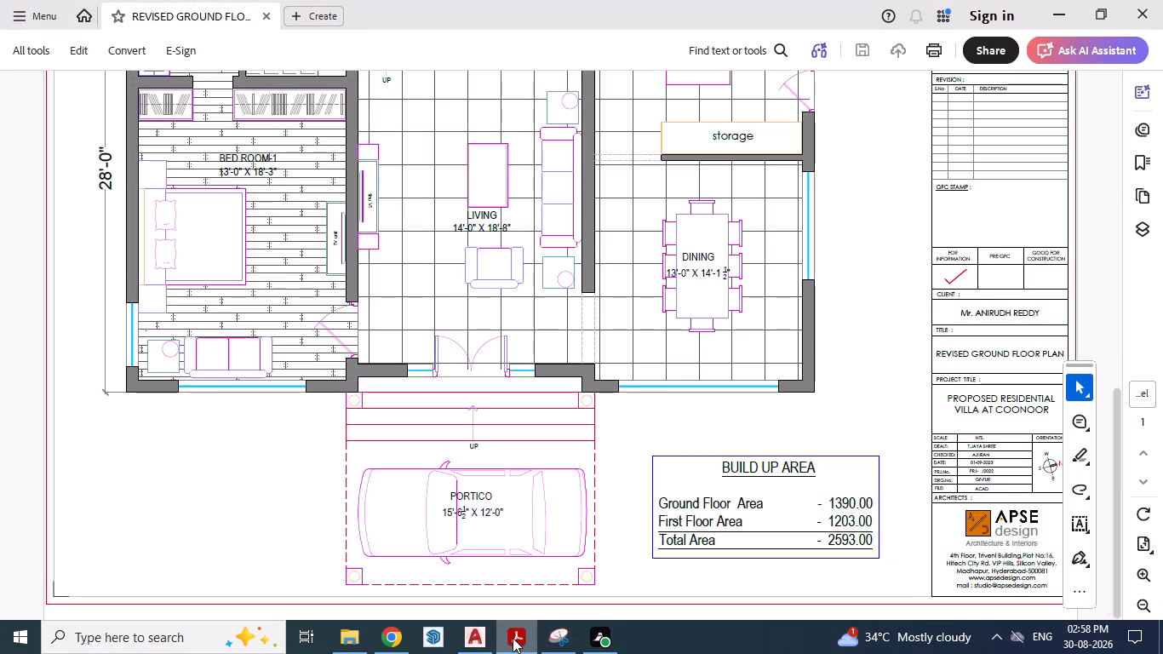
click(513, 638)
scroll(486, 449, down, 2)
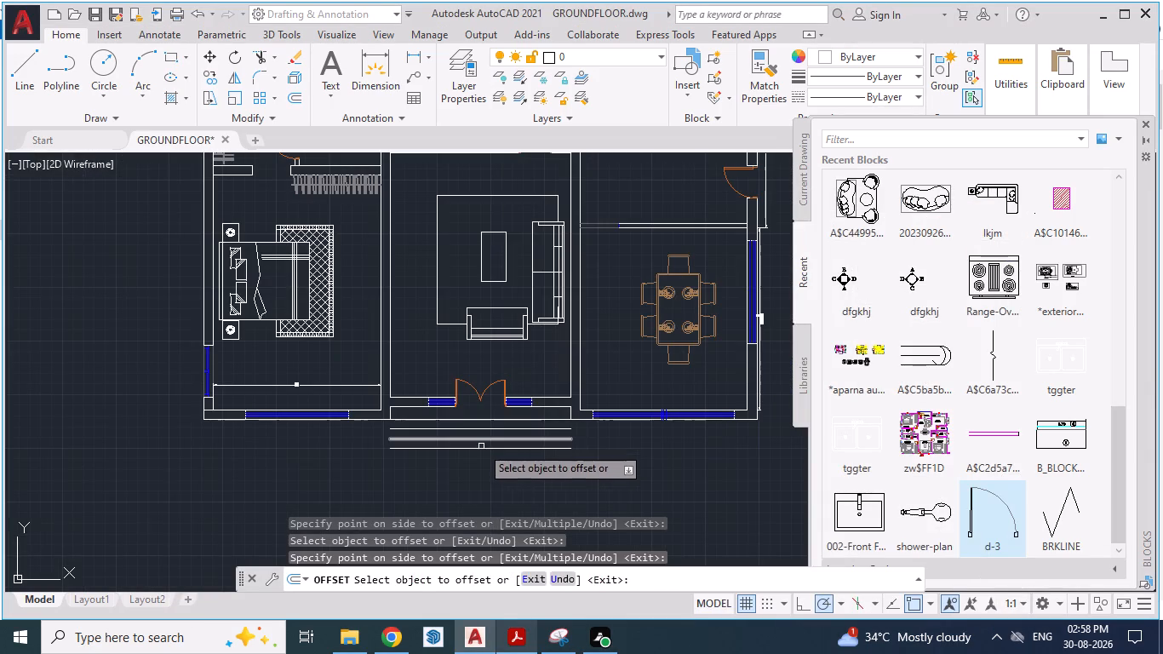
drag(481, 447, 481, 503)
text(12')
key(Return)
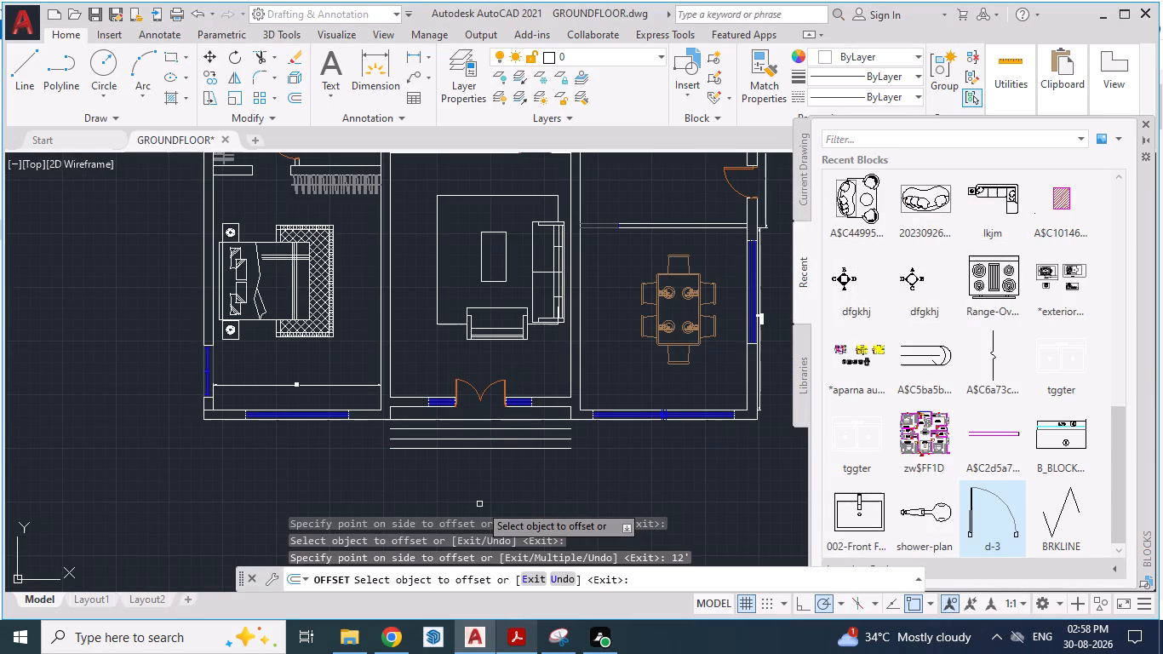
click(479, 504)
scroll(476, 496, down, 2)
scroll(487, 379, down, 1)
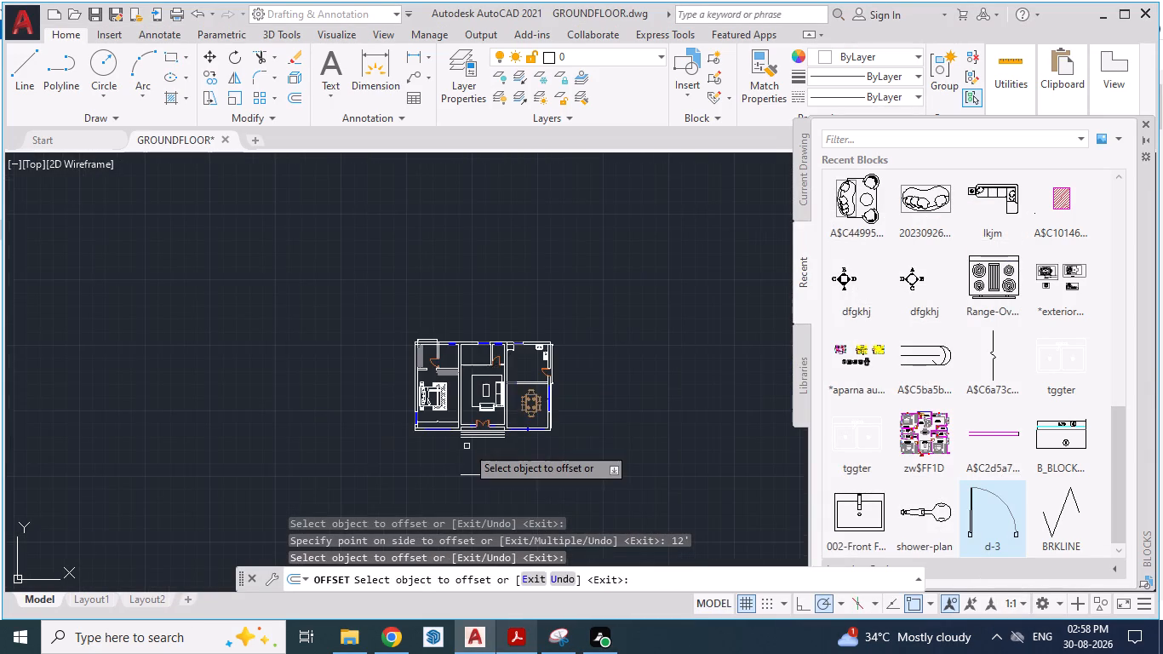
scroll(467, 446, up, 2)
Draw a vertical line from the bedroom's inner corner beside the entrance wall down to the level of the outermost step line.
click(517, 639)
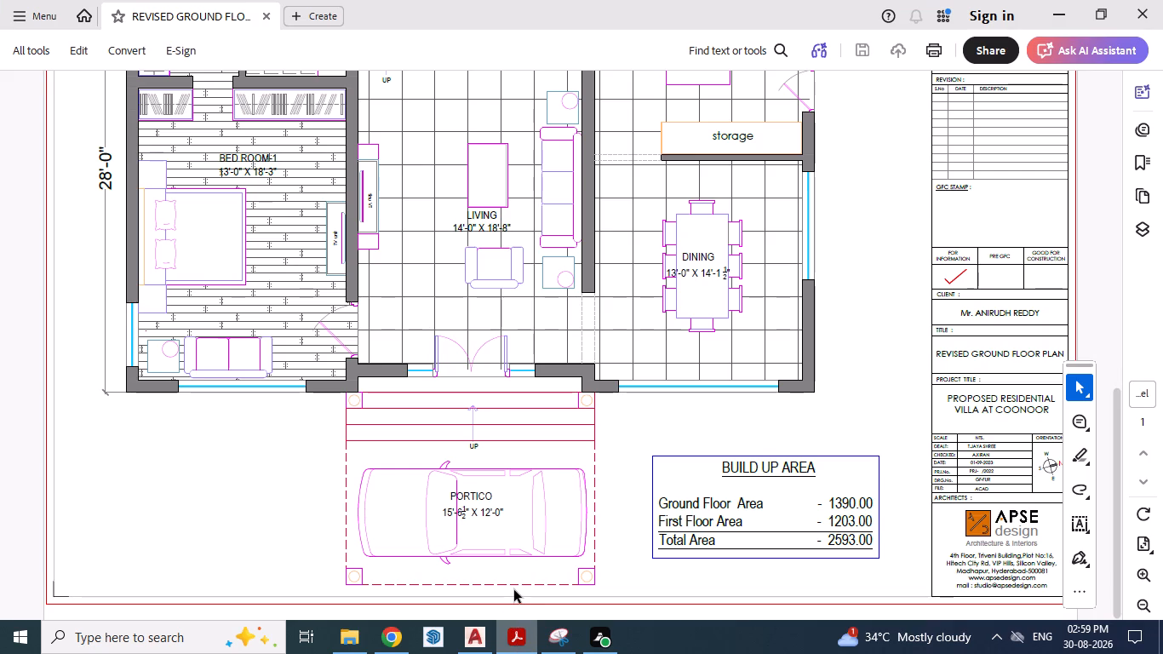
click(507, 635)
scroll(453, 442, up, 4)
key(alt+Tab)
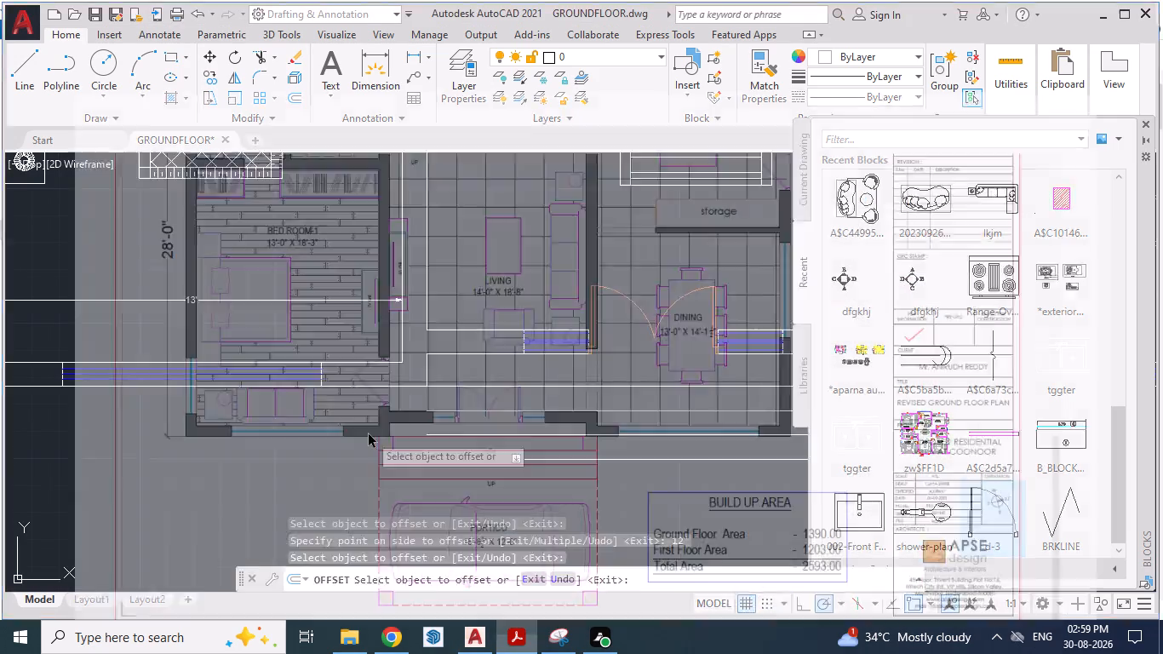
key(alt+Tab)
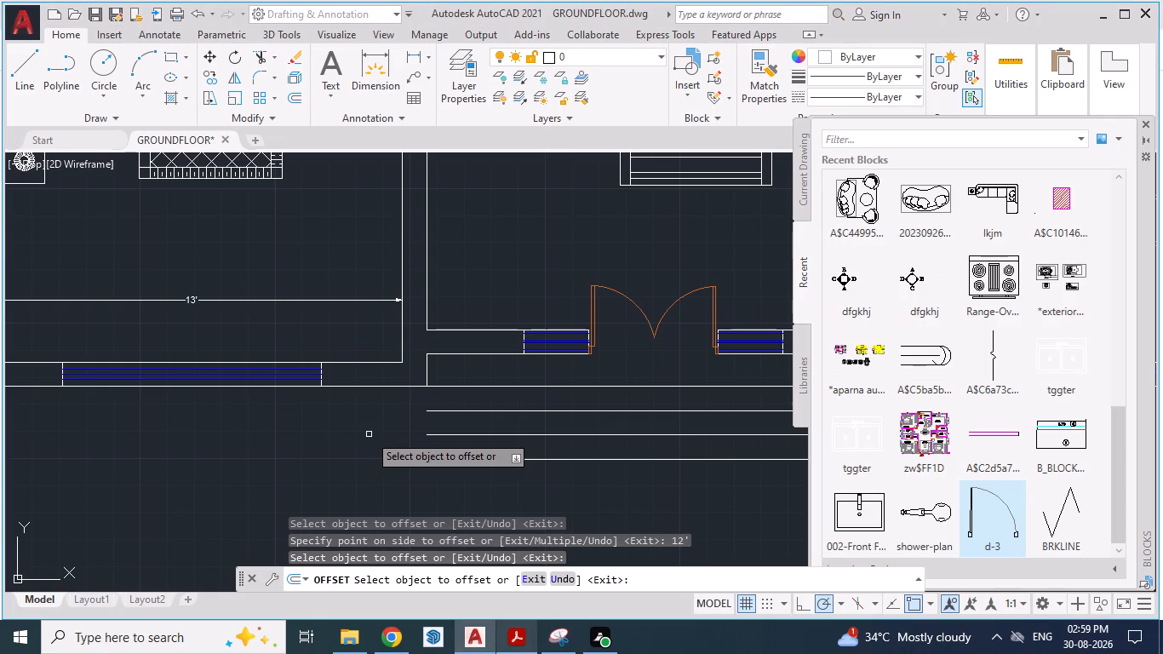
key(l)
key(Return)
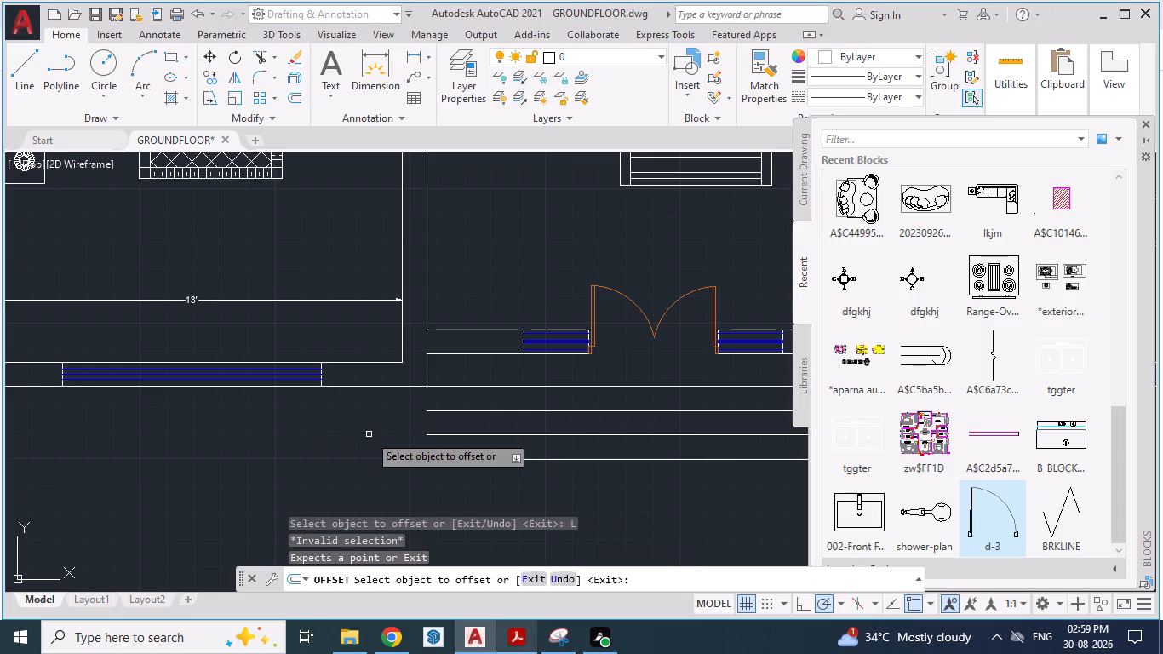
key(Escape)
key(Escape)
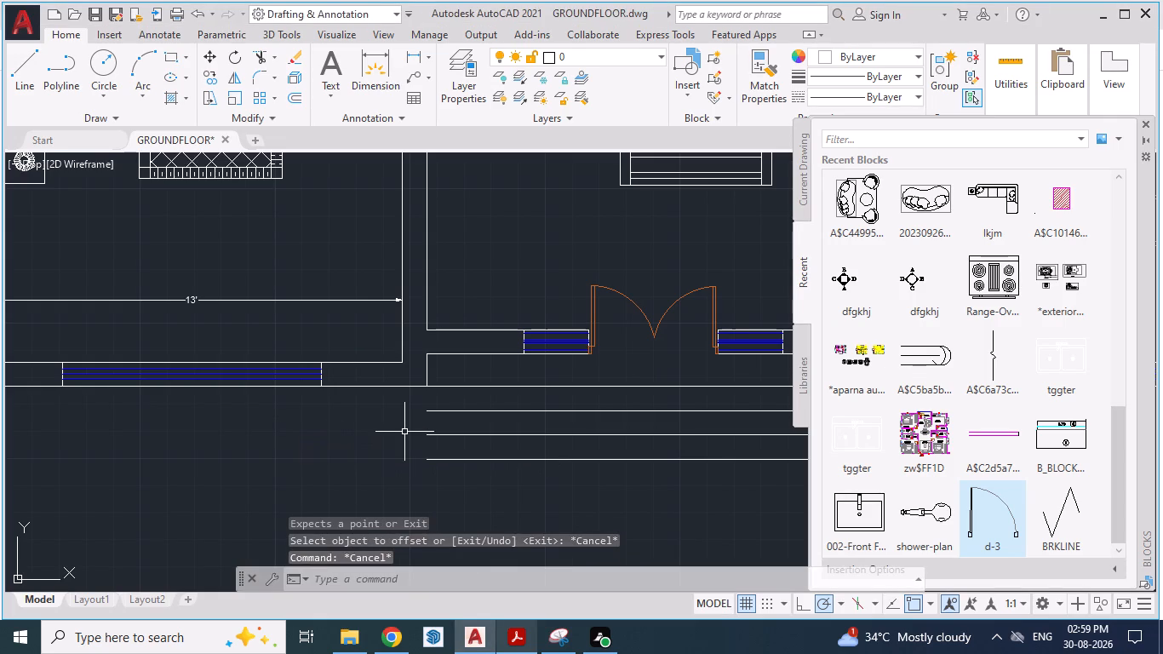
key(l)
key(Return)
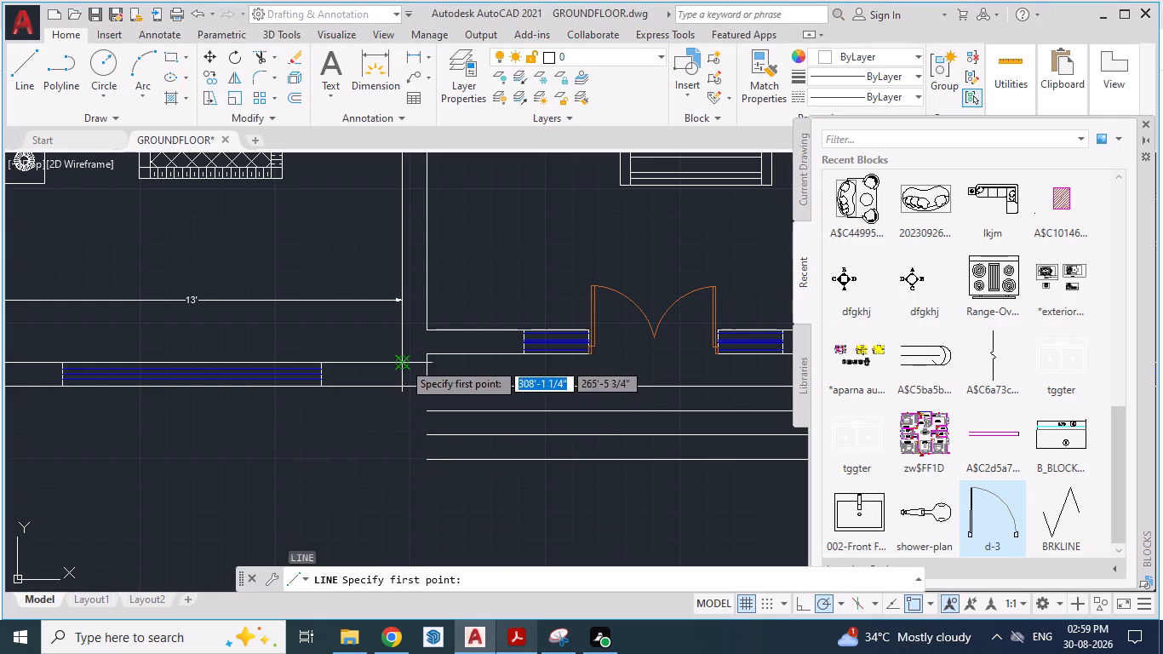
click(403, 362)
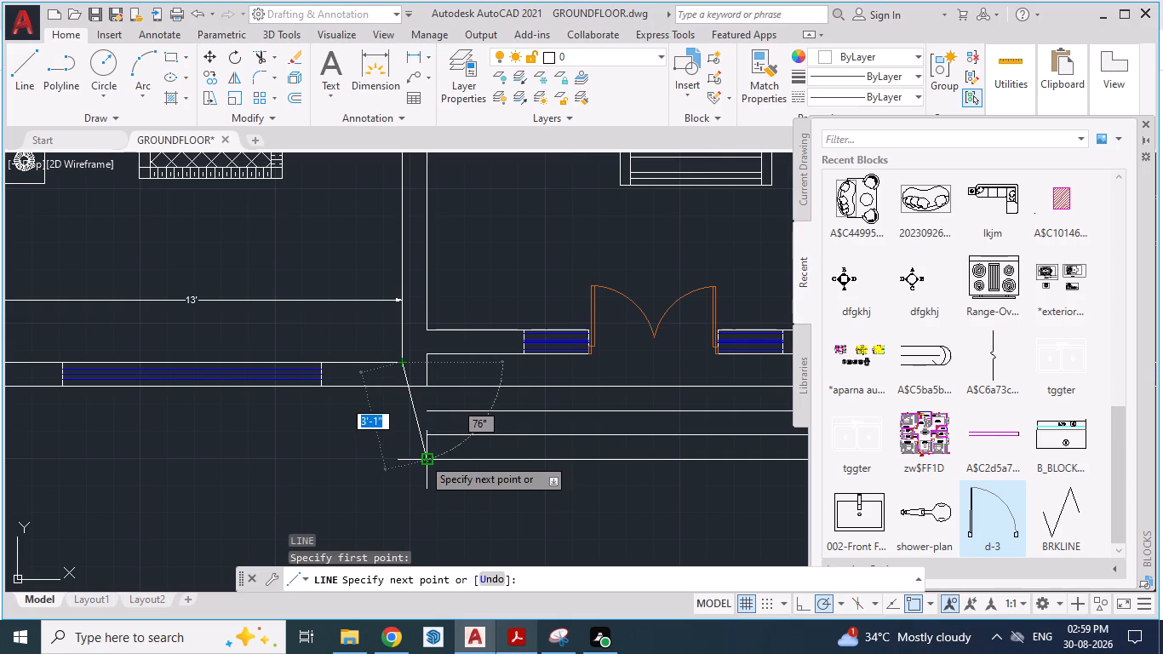
click(394, 462)
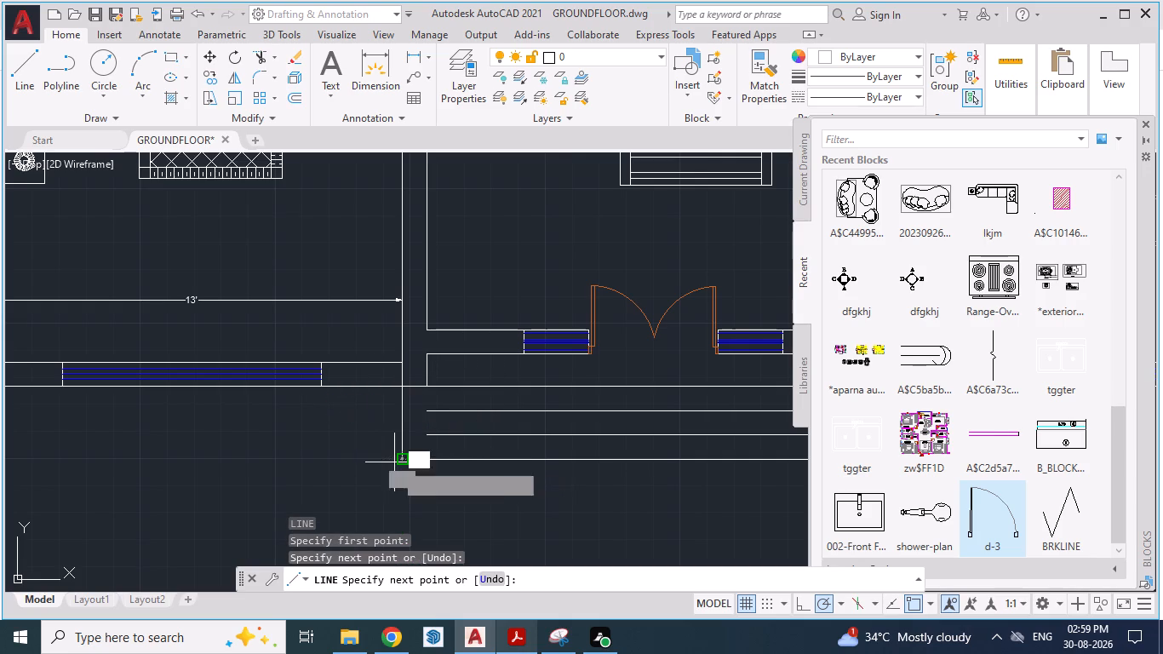
scroll(428, 459, up, 2)
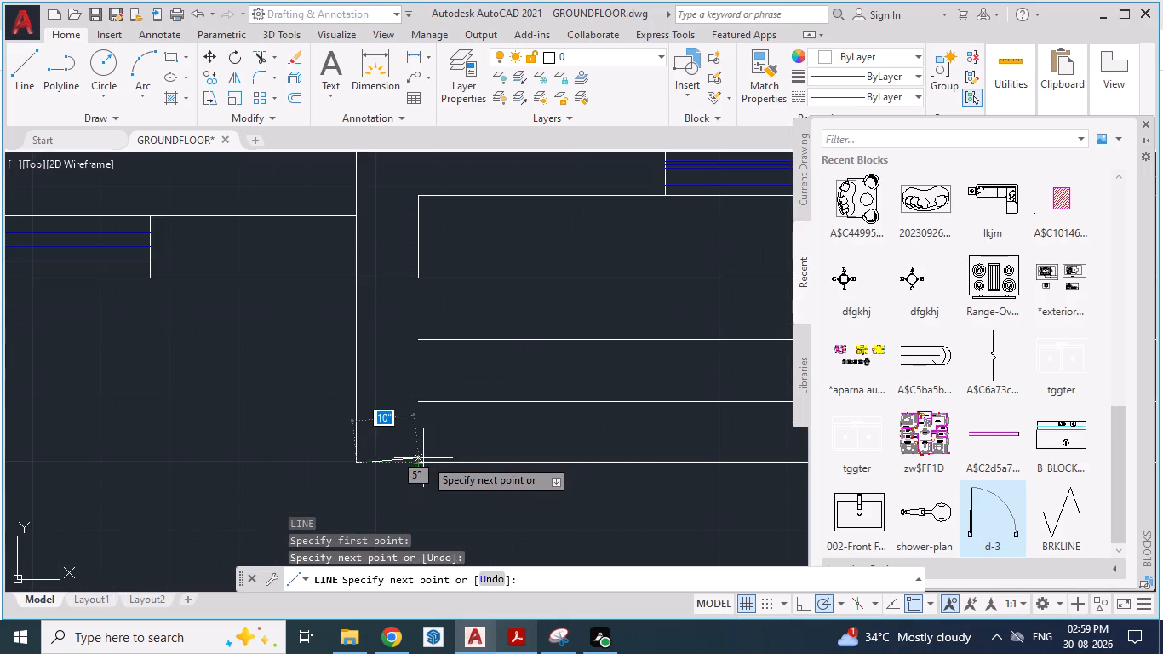
key(Escape)
Draw a vertical line from the front wall line beside the dining room down to the level of the outermost step line.
scroll(302, 453, down, 4)
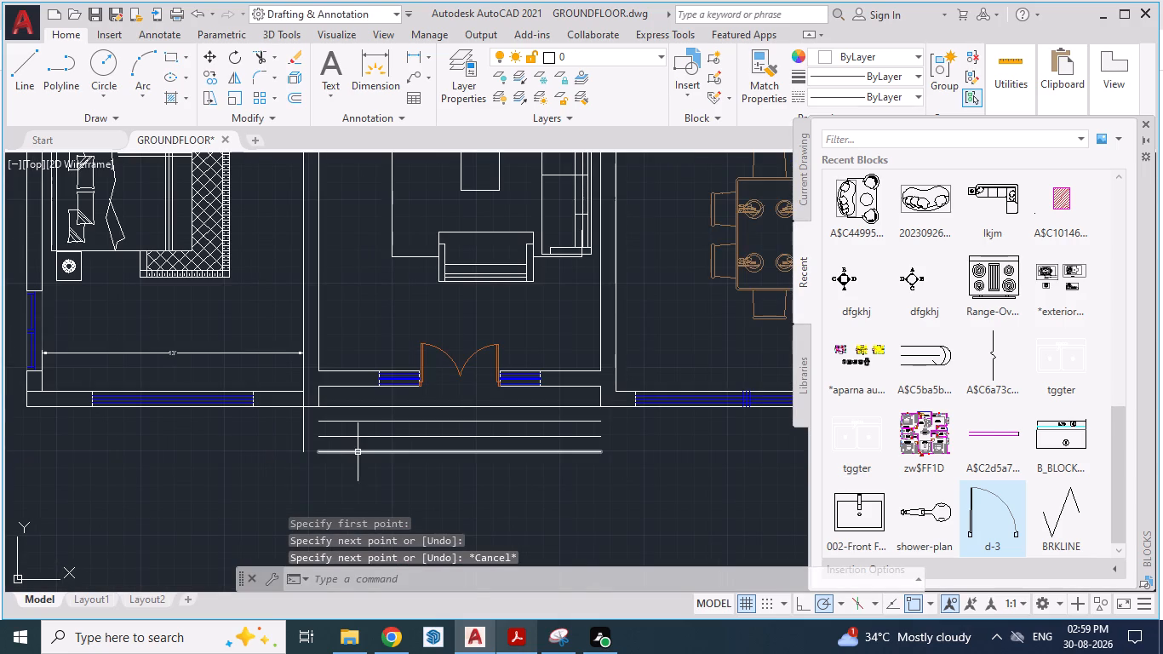
scroll(632, 433, up, 1)
key(l)
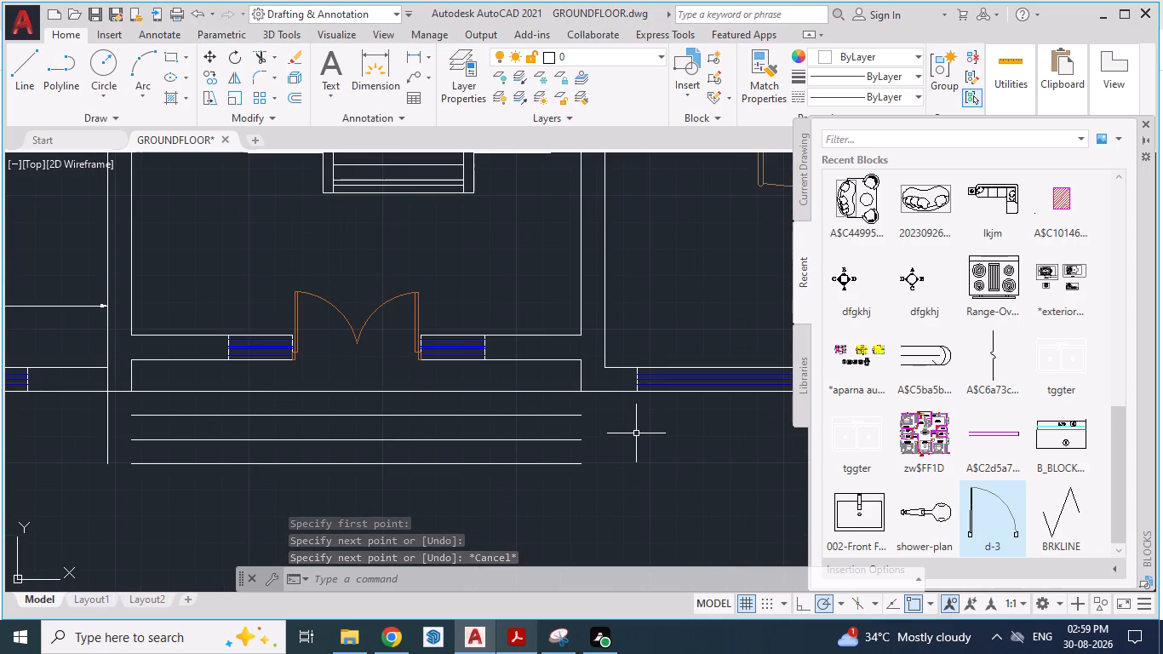
key(Return)
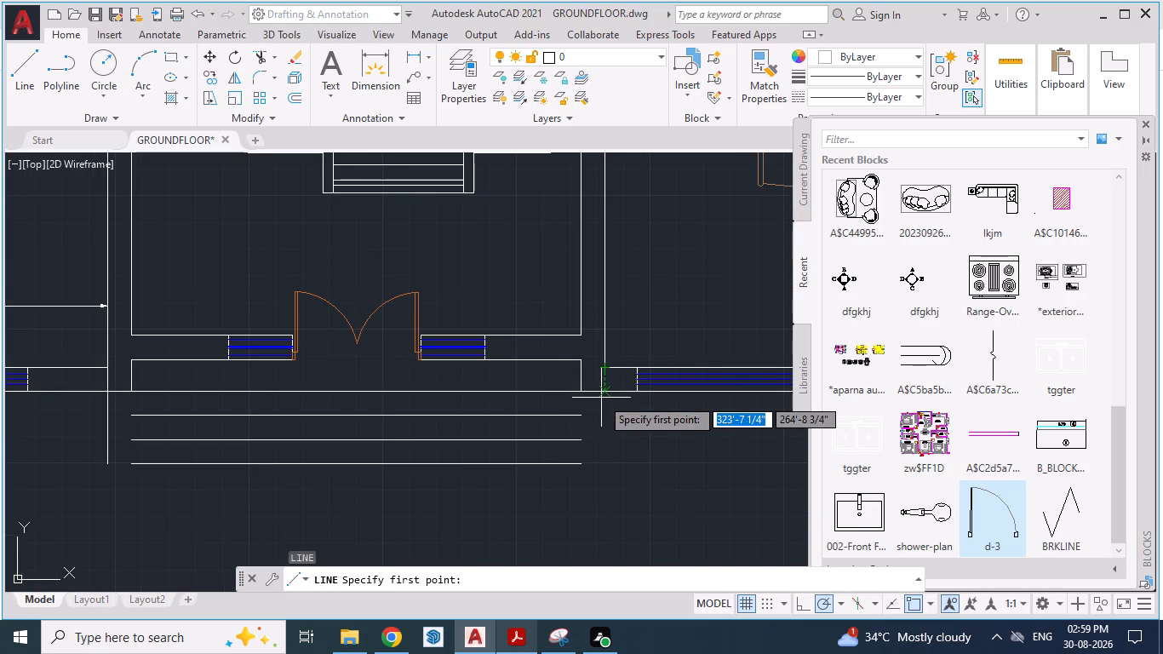
click(602, 390)
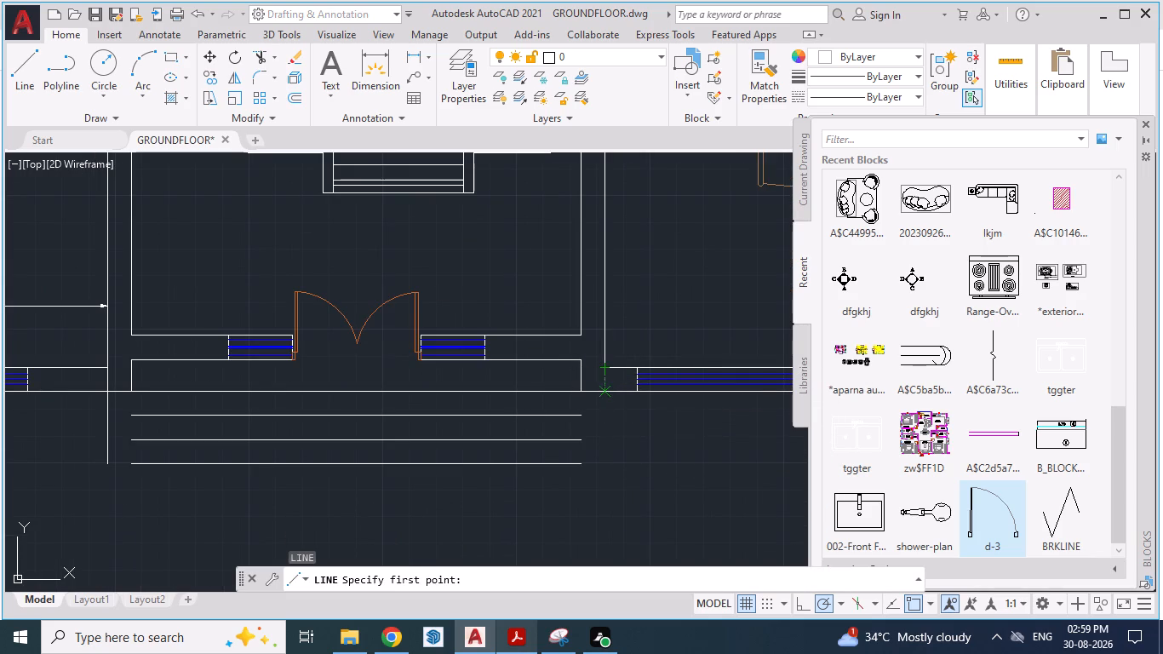
click(603, 463)
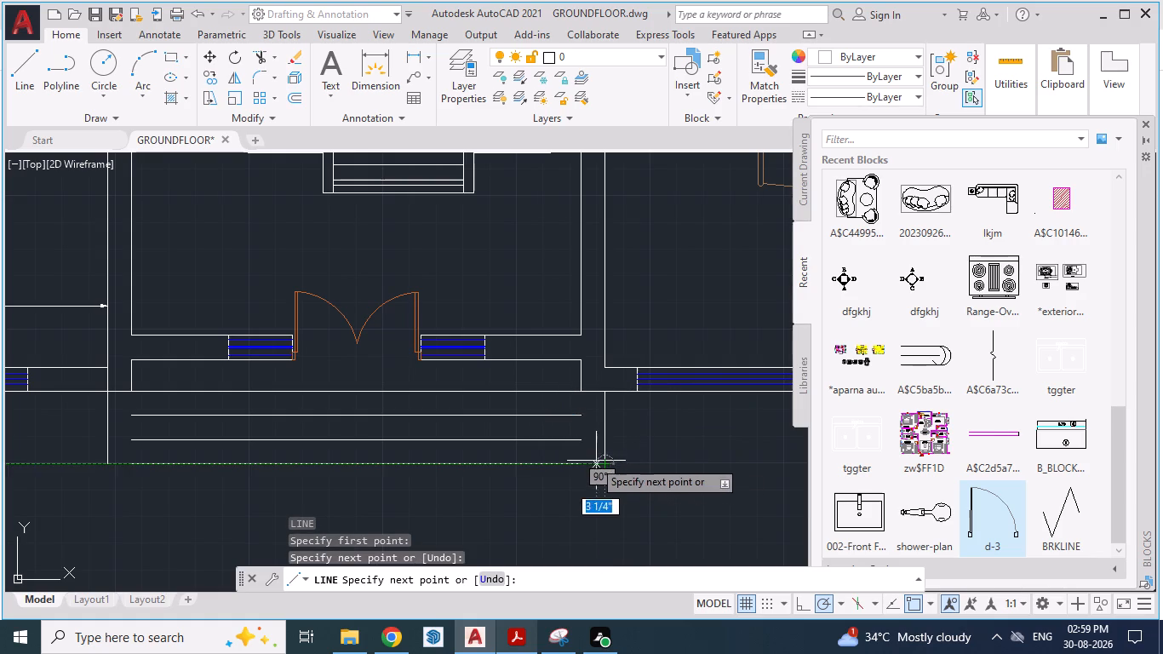
key(Return)
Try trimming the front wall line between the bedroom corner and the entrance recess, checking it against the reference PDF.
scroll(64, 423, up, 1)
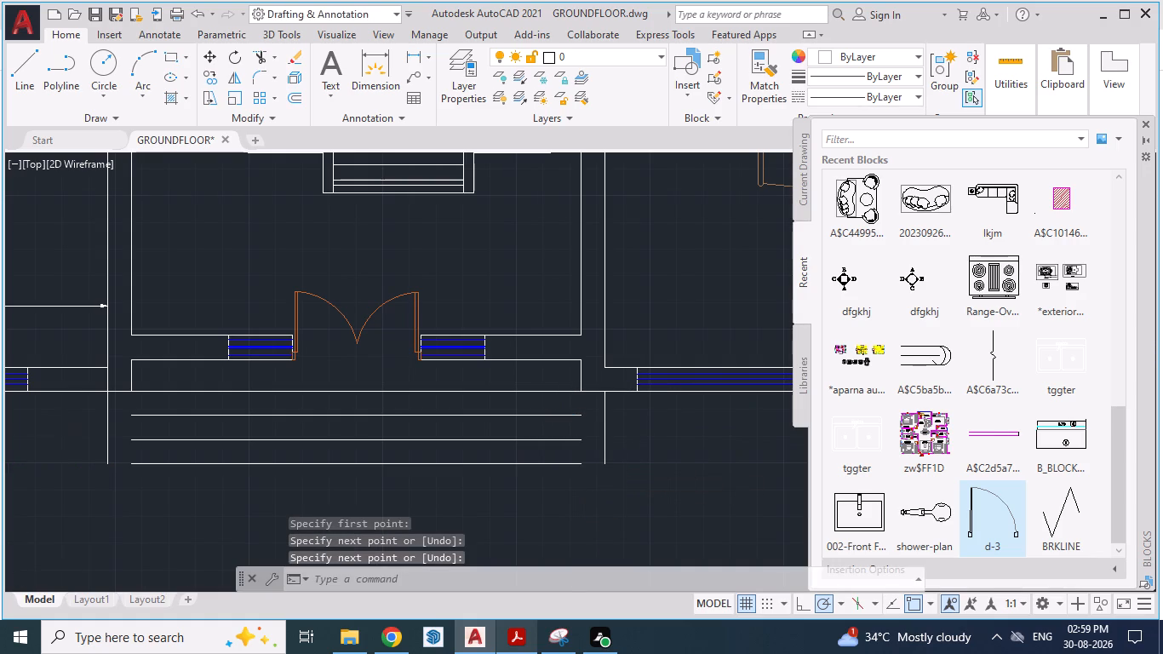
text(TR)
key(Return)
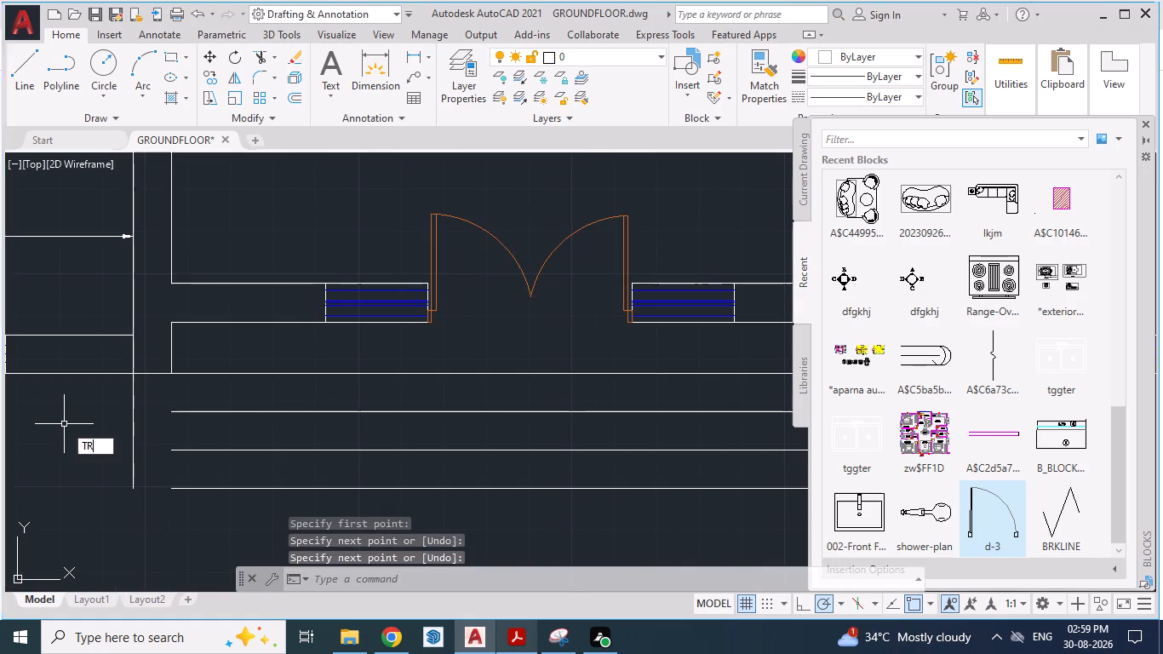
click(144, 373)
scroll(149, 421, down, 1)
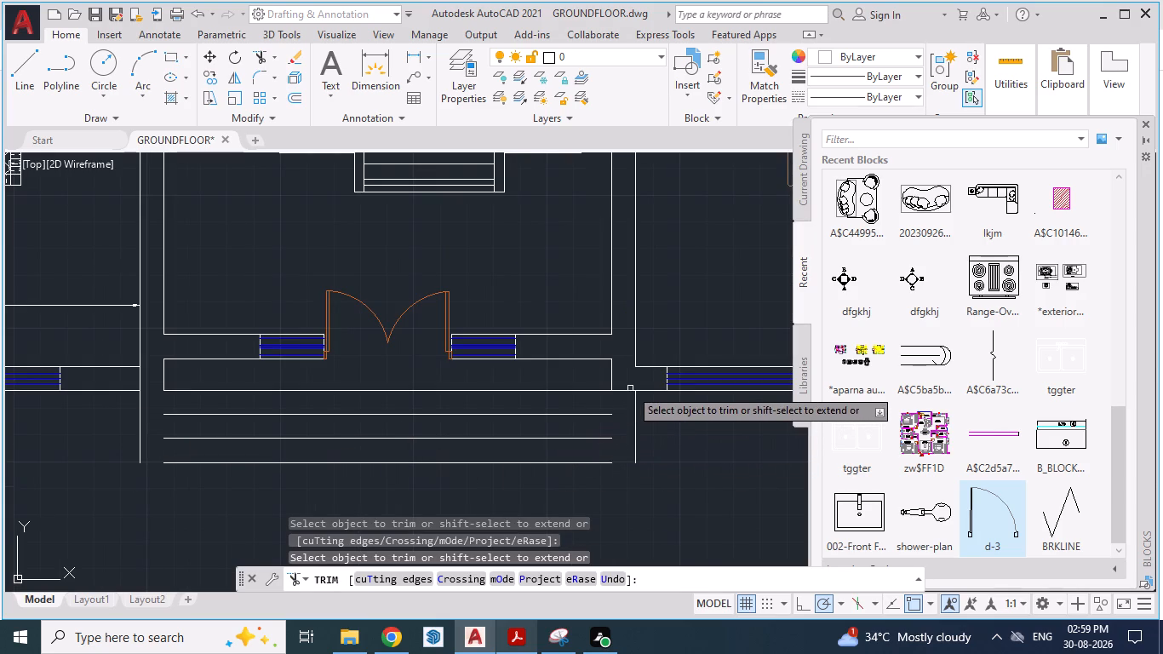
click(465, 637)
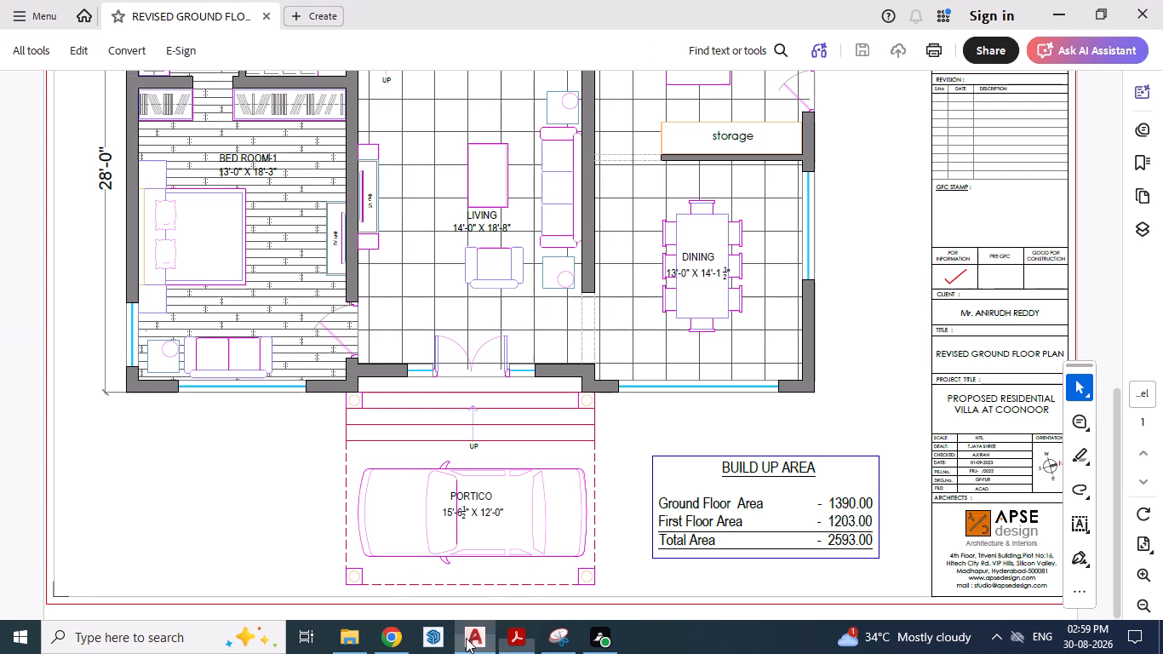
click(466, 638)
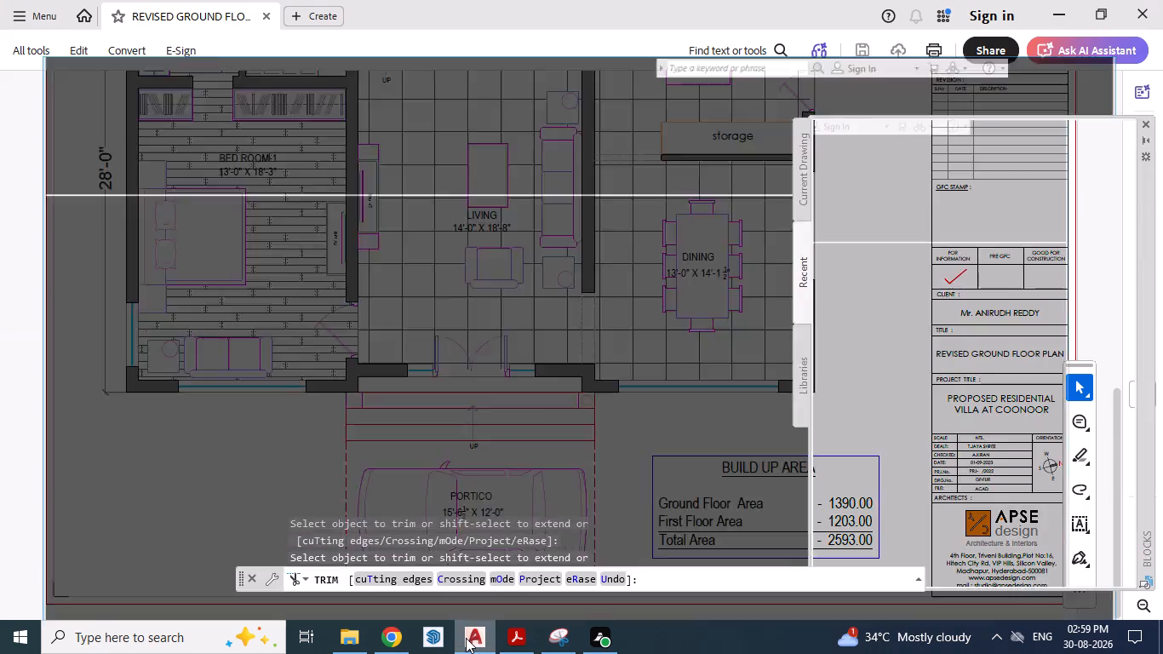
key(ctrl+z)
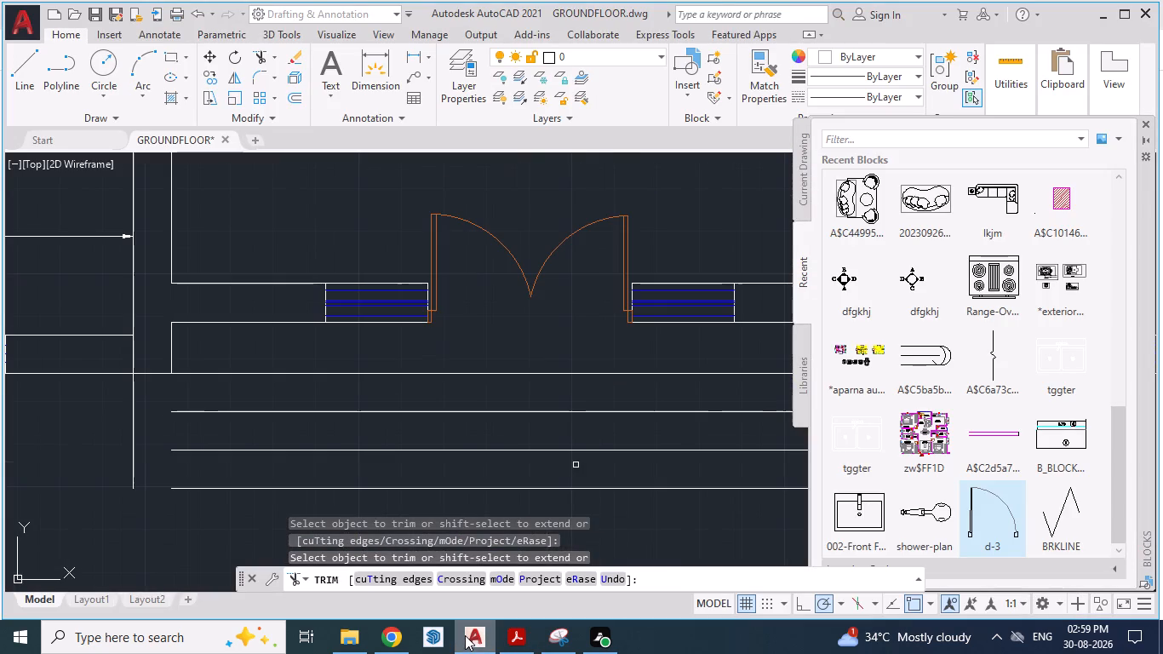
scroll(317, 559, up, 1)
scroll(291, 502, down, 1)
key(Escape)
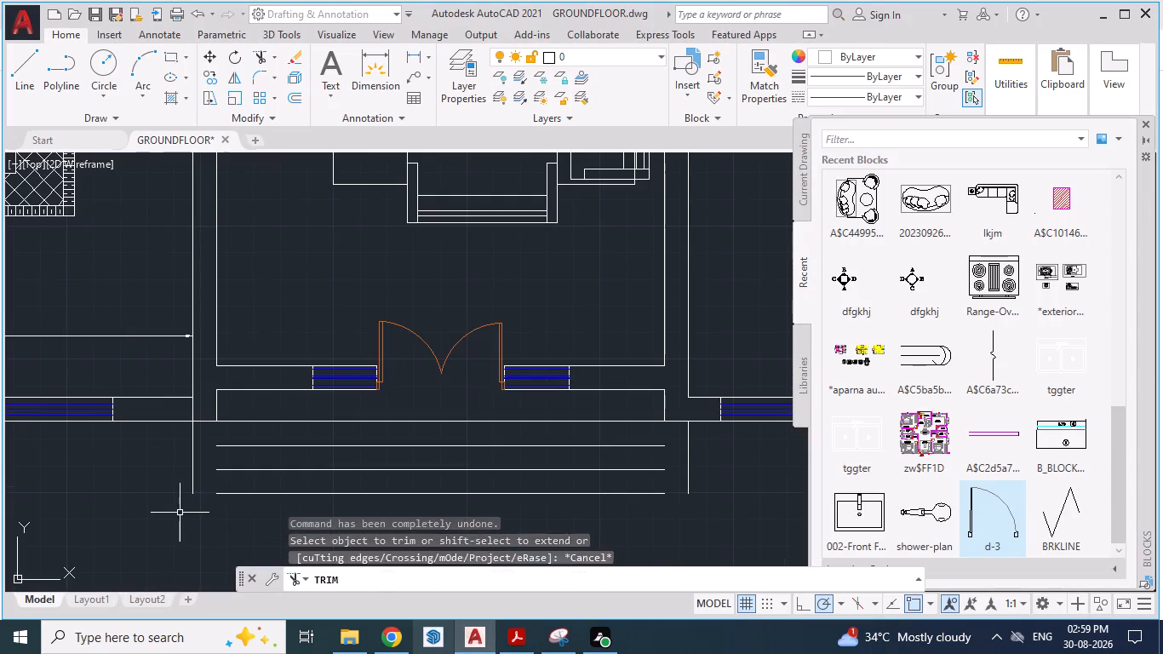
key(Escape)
Extend both ends of the three entrance step lines to meet the vertical side lines.
text(EX)
key(Return)
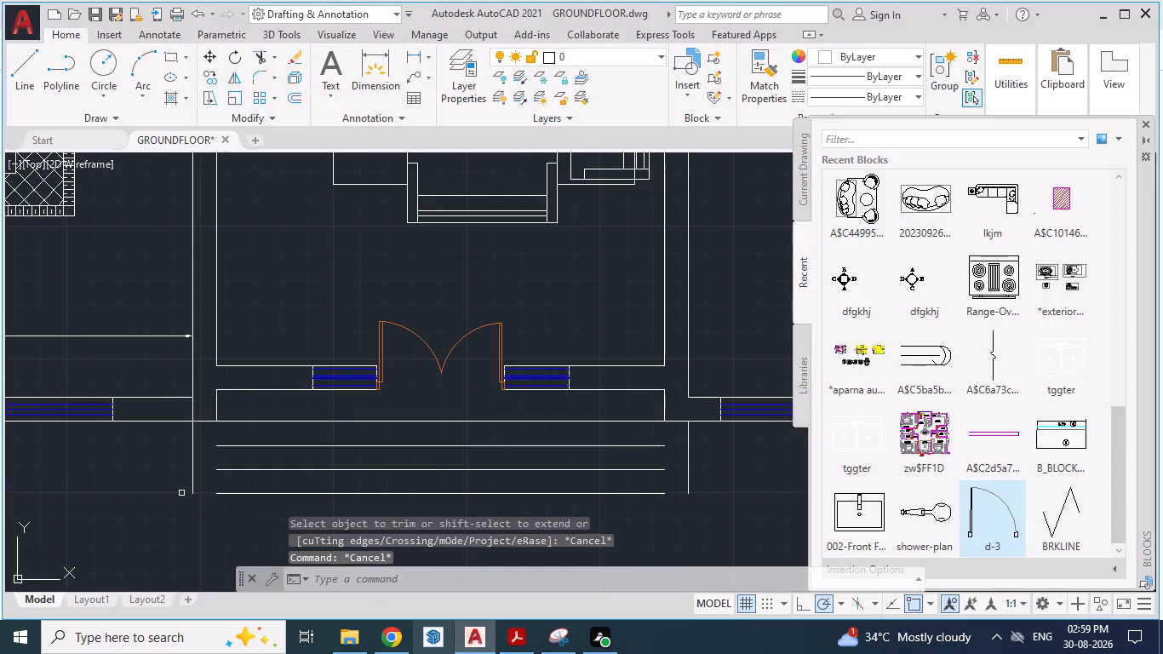
click(249, 445)
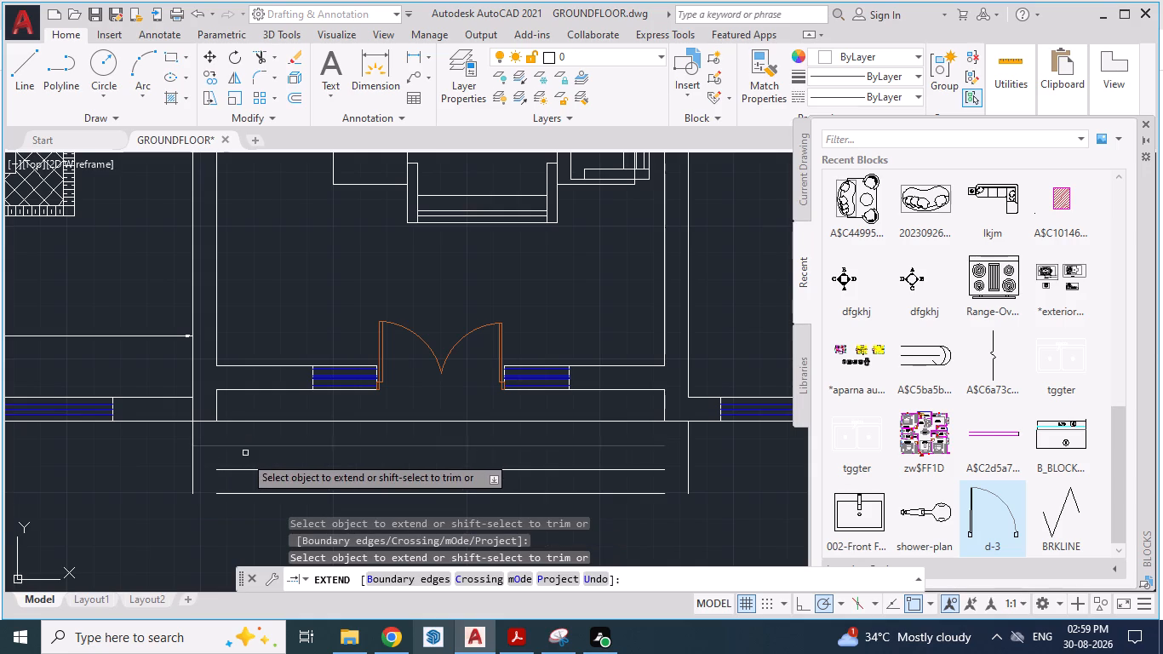
click(238, 472)
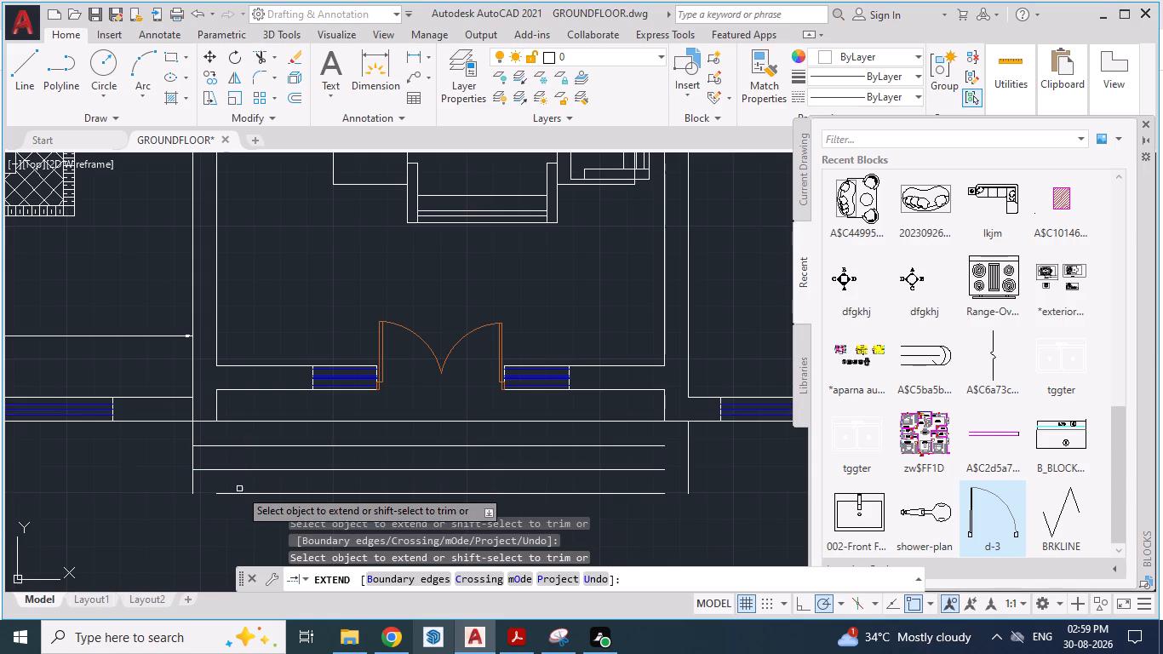
click(239, 494)
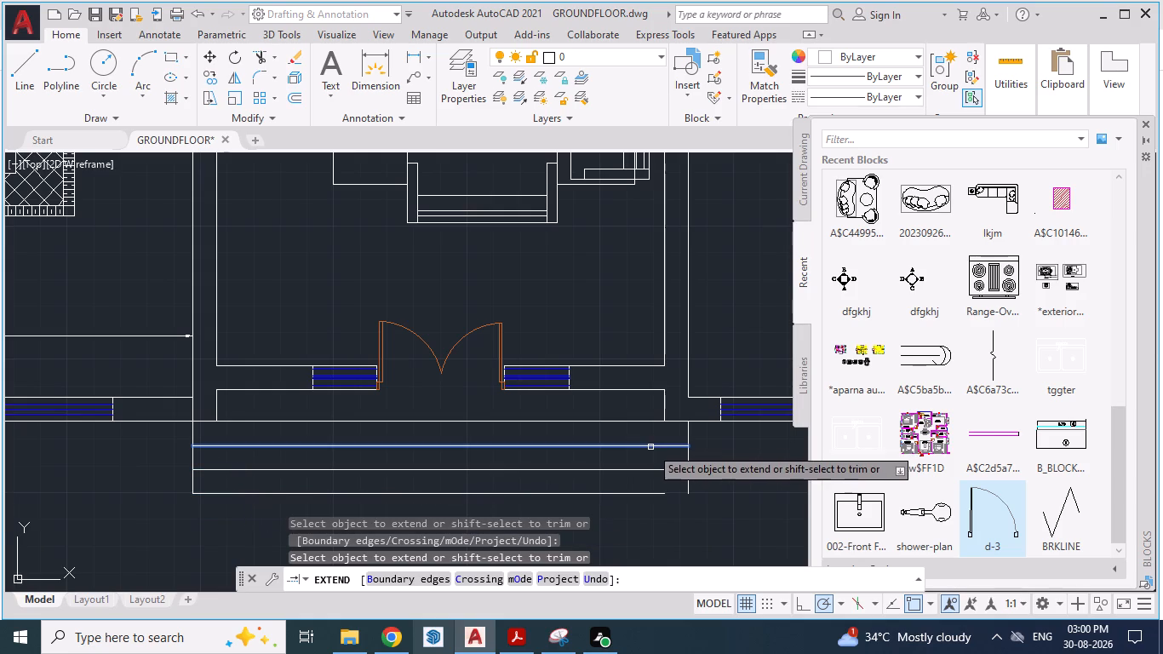
click(650, 447)
click(633, 472)
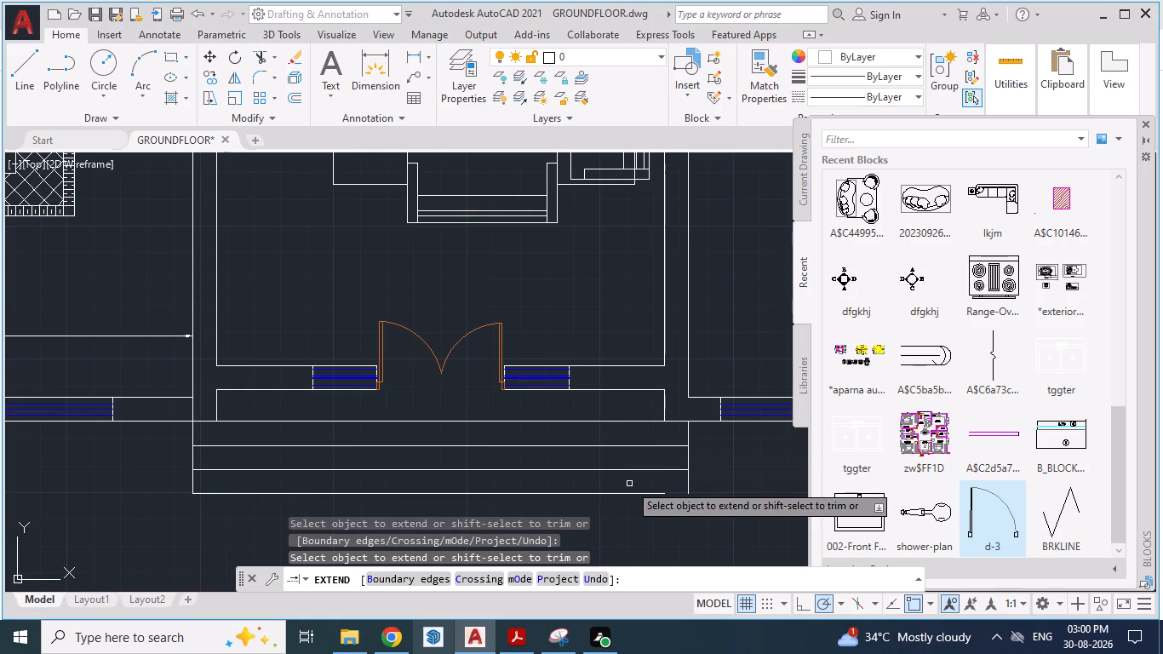
click(623, 495)
key(Escape)
key(Escape)
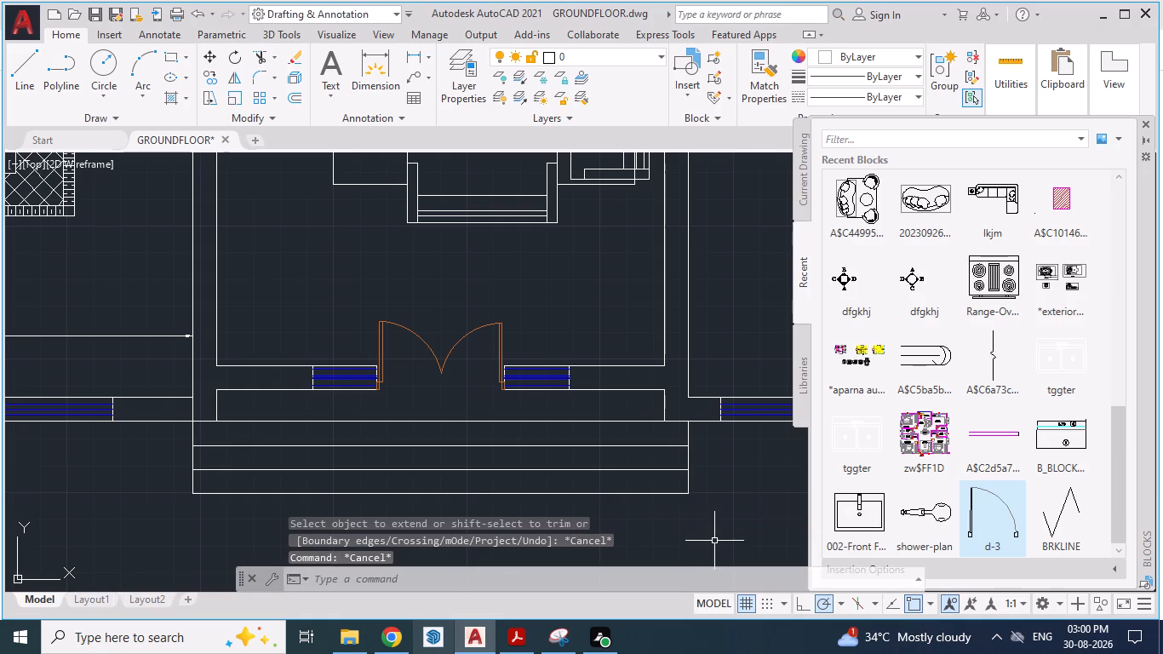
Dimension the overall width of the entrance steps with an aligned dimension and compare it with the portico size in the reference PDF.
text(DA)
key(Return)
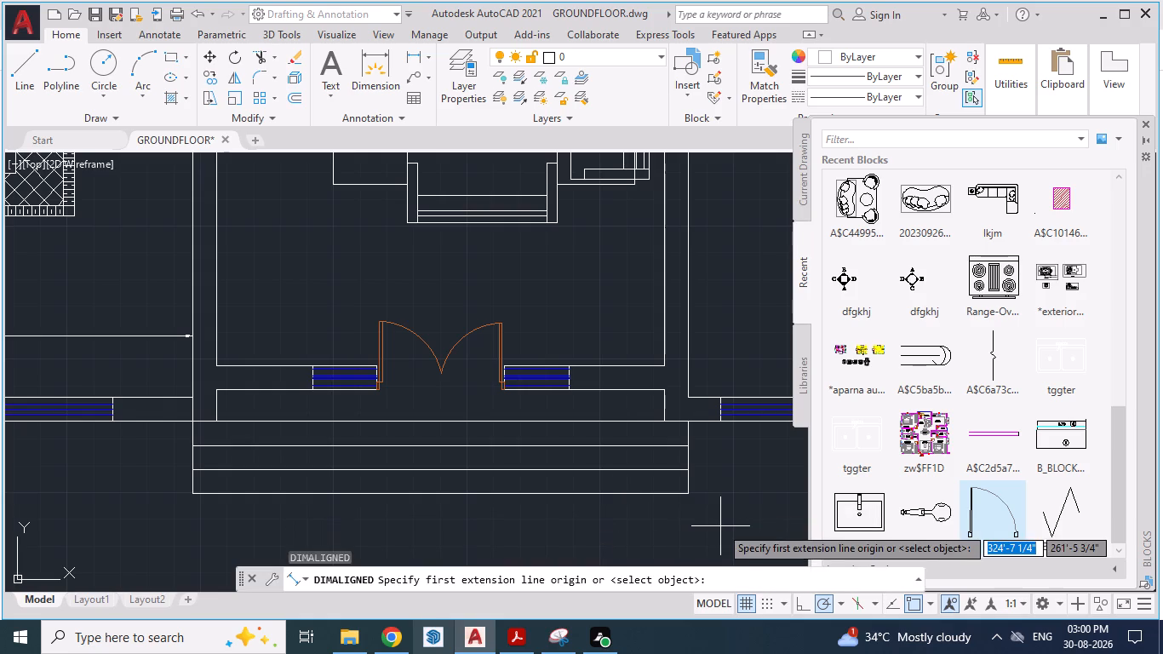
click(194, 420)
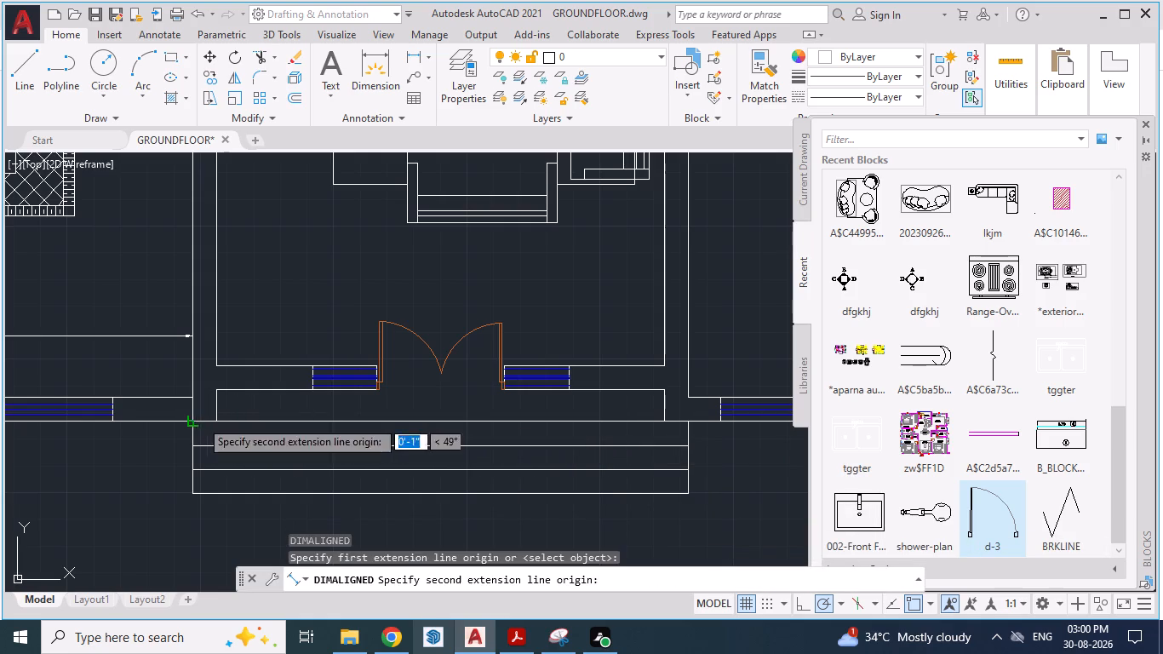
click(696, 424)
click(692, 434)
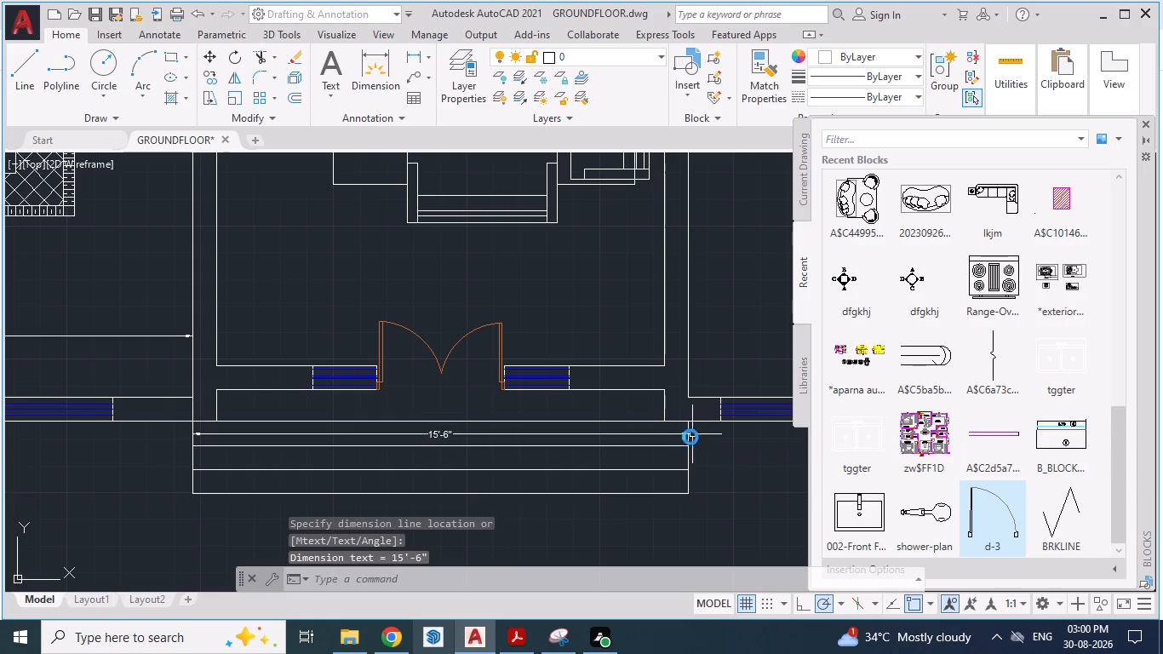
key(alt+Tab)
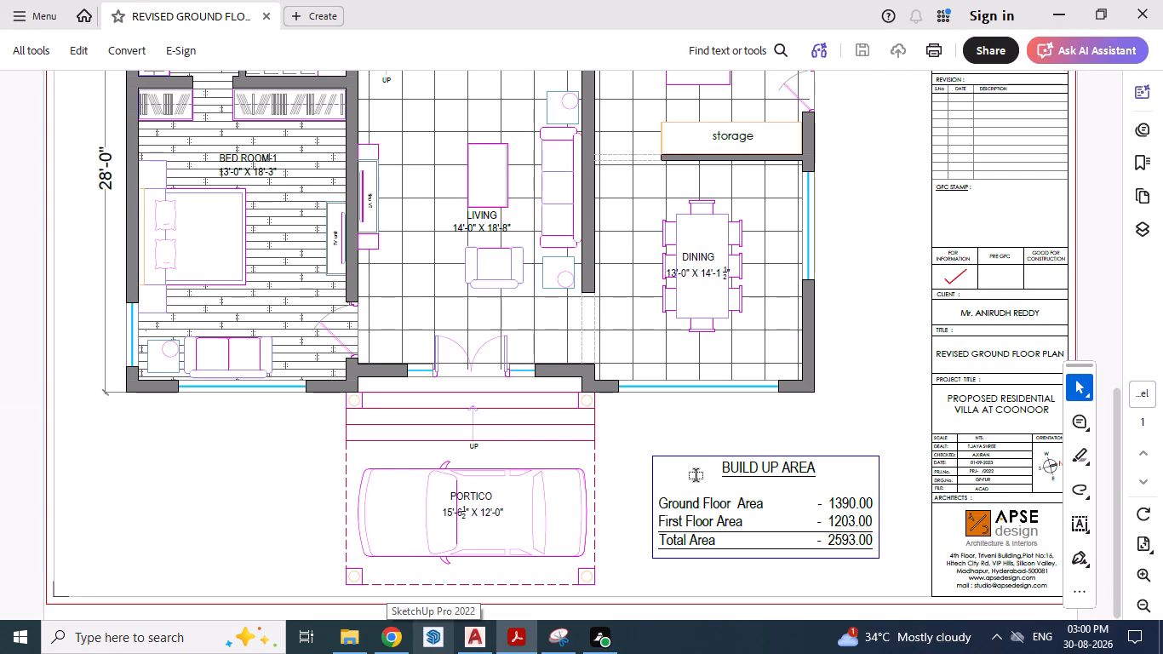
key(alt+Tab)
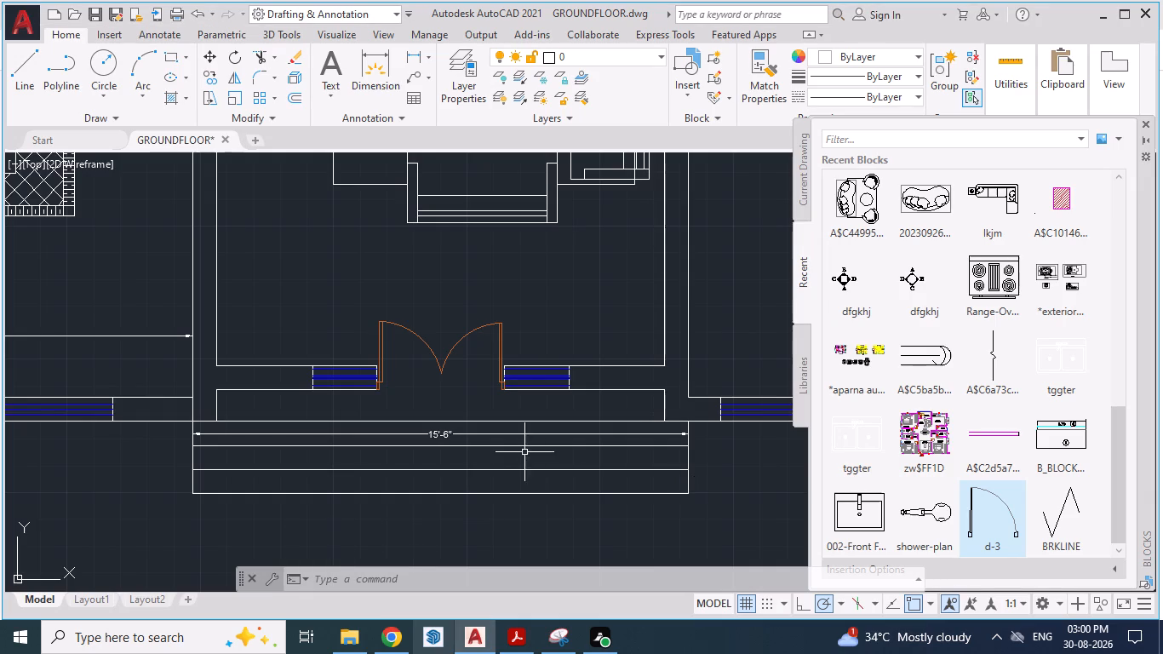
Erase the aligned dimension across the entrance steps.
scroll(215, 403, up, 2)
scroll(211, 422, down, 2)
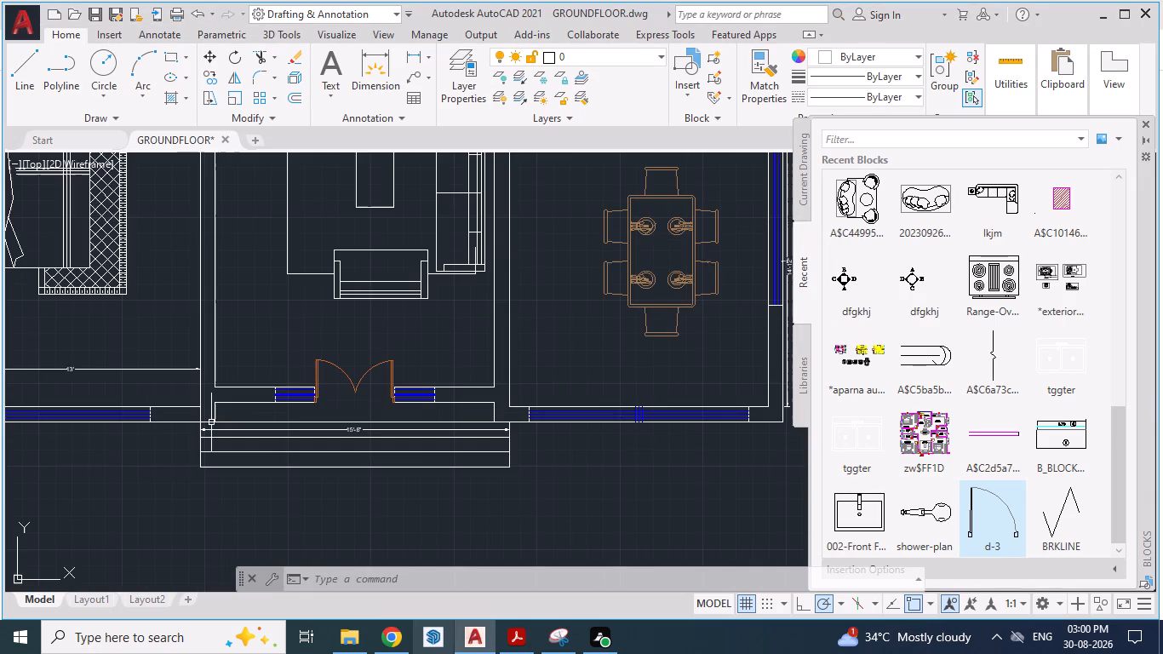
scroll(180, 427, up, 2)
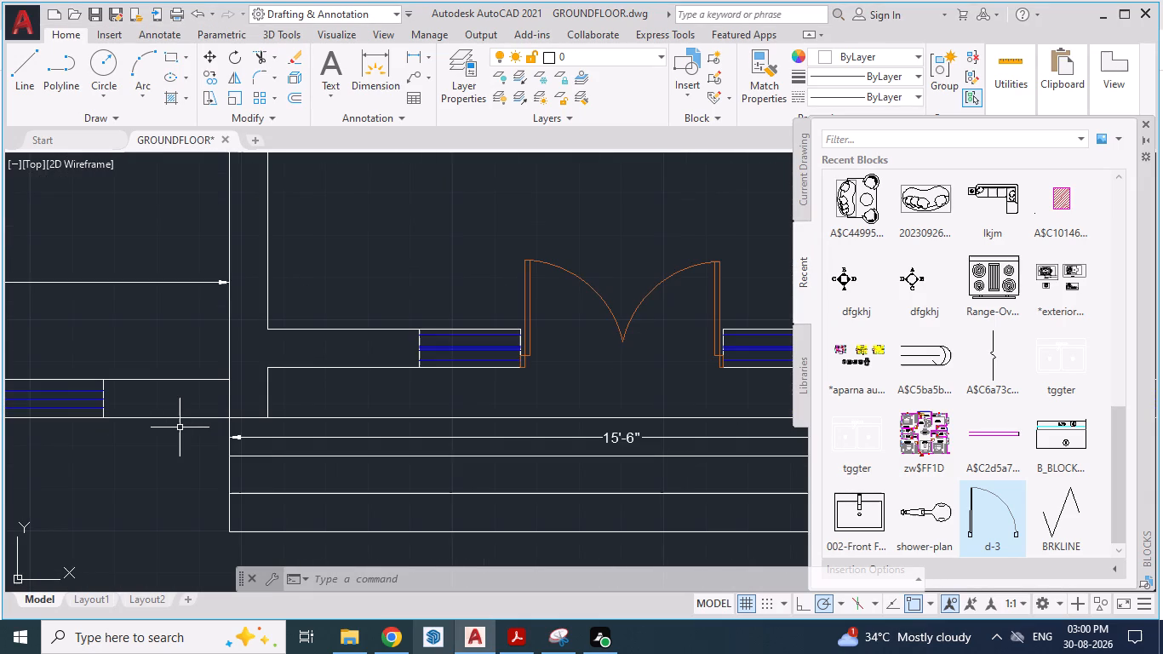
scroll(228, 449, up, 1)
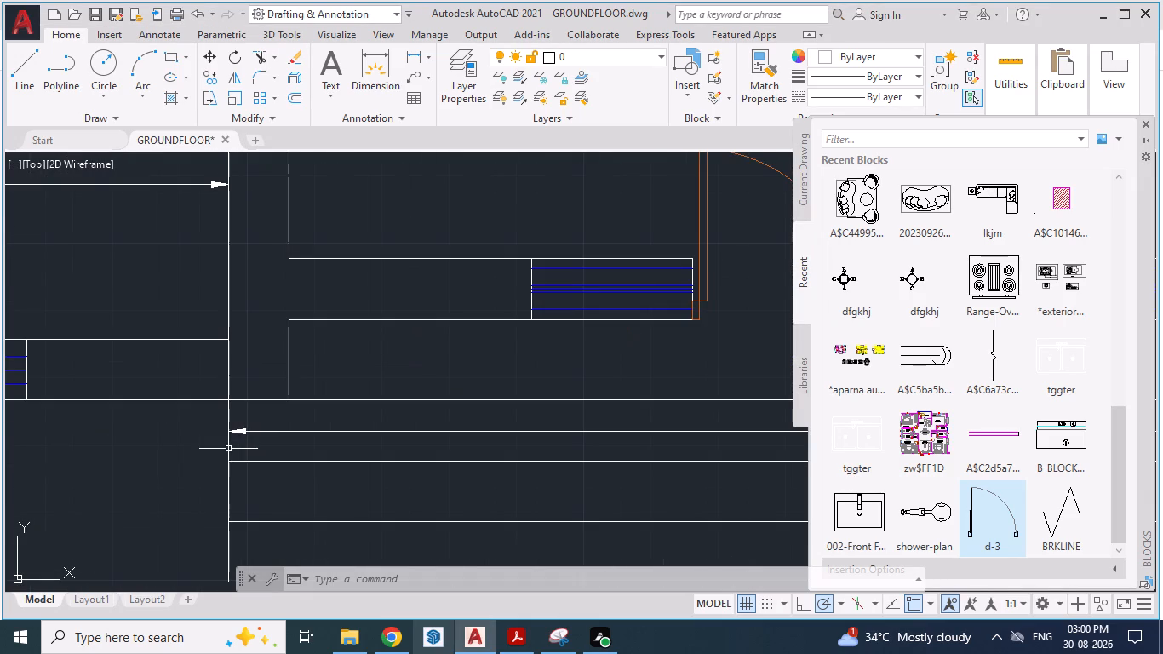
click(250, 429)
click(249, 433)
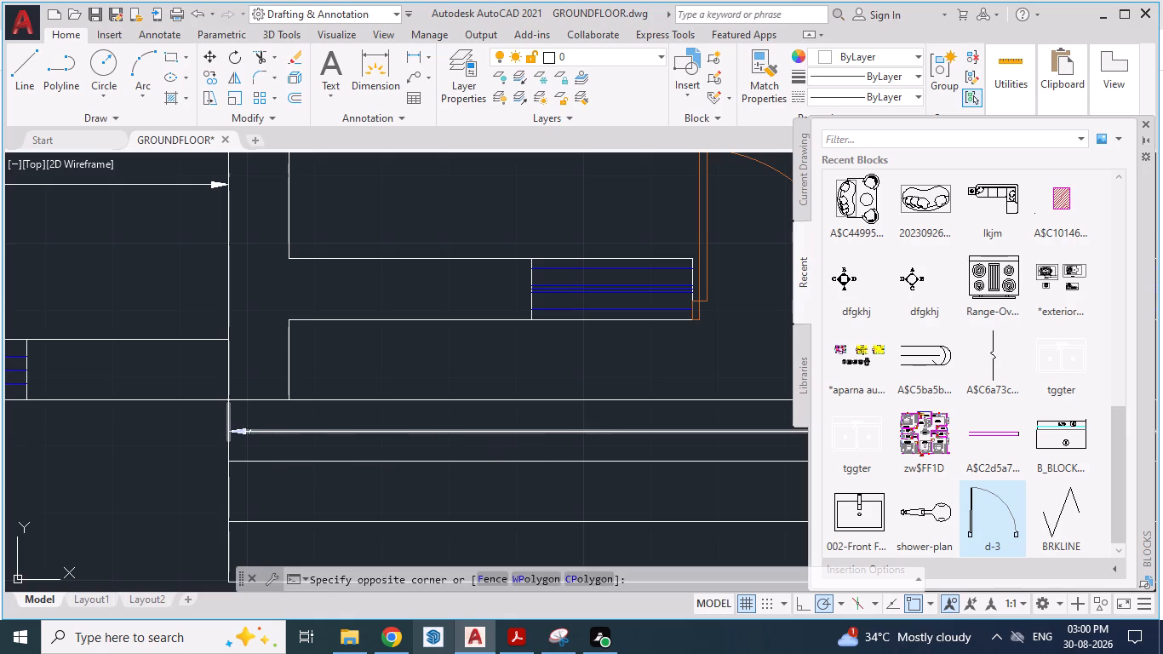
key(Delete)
Offset the steps' bedroom-side vertical edge line by 0.5" to both sides.
scroll(228, 425, down, 1)
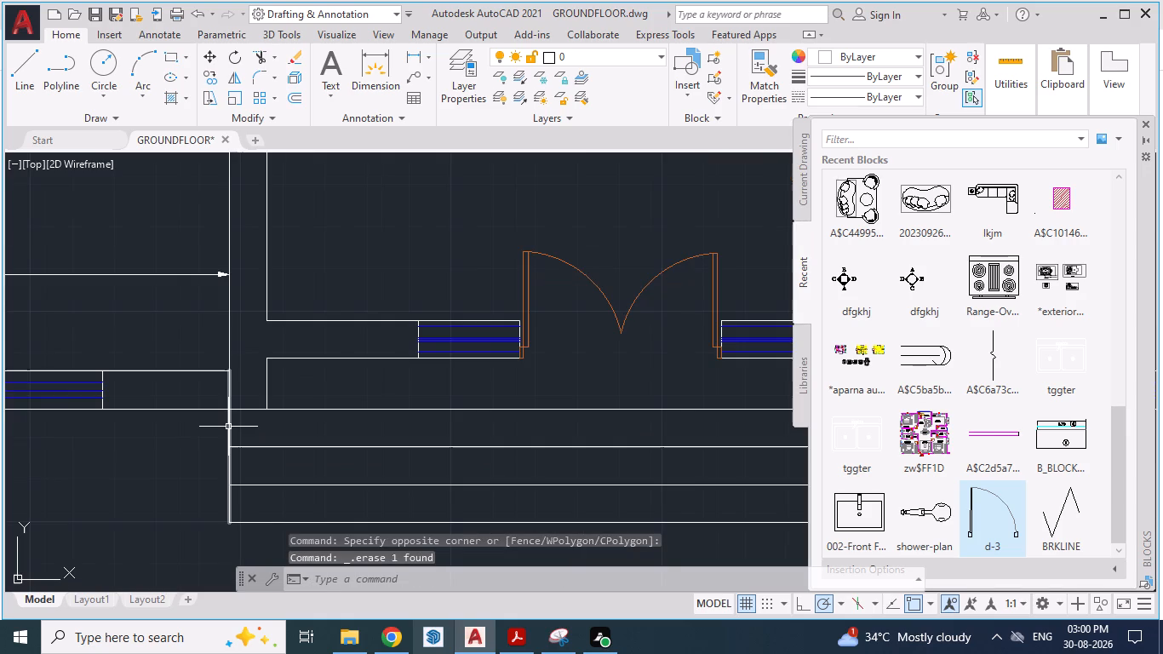
click(228, 428)
scroll(229, 428, up, 1)
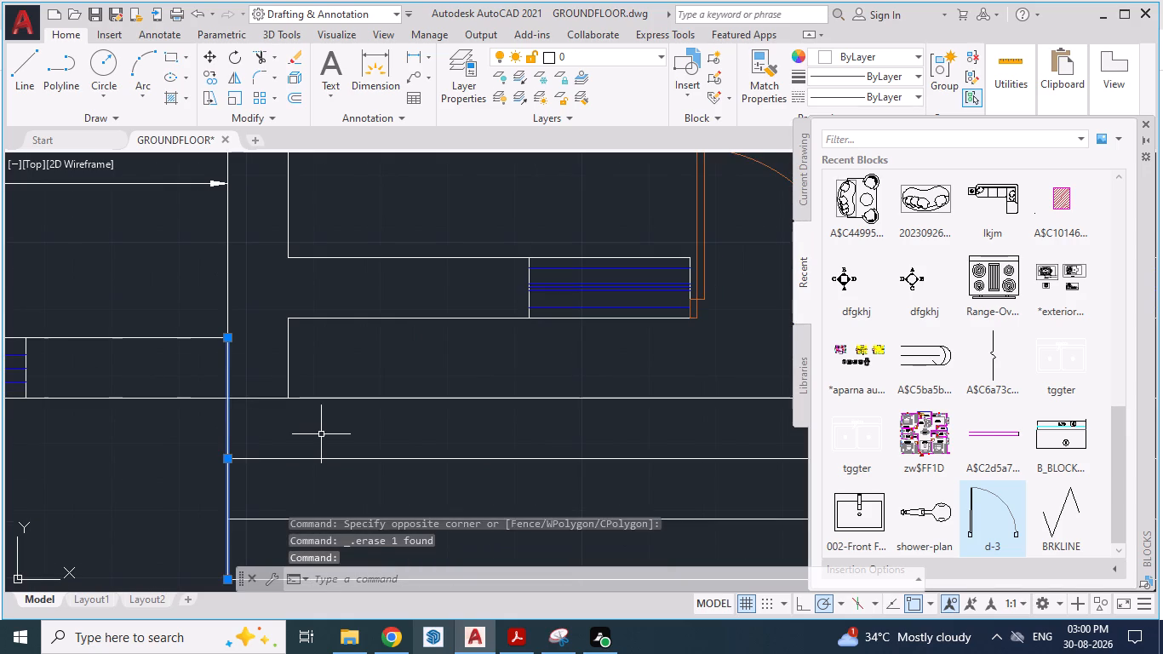
key(o)
key(Return)
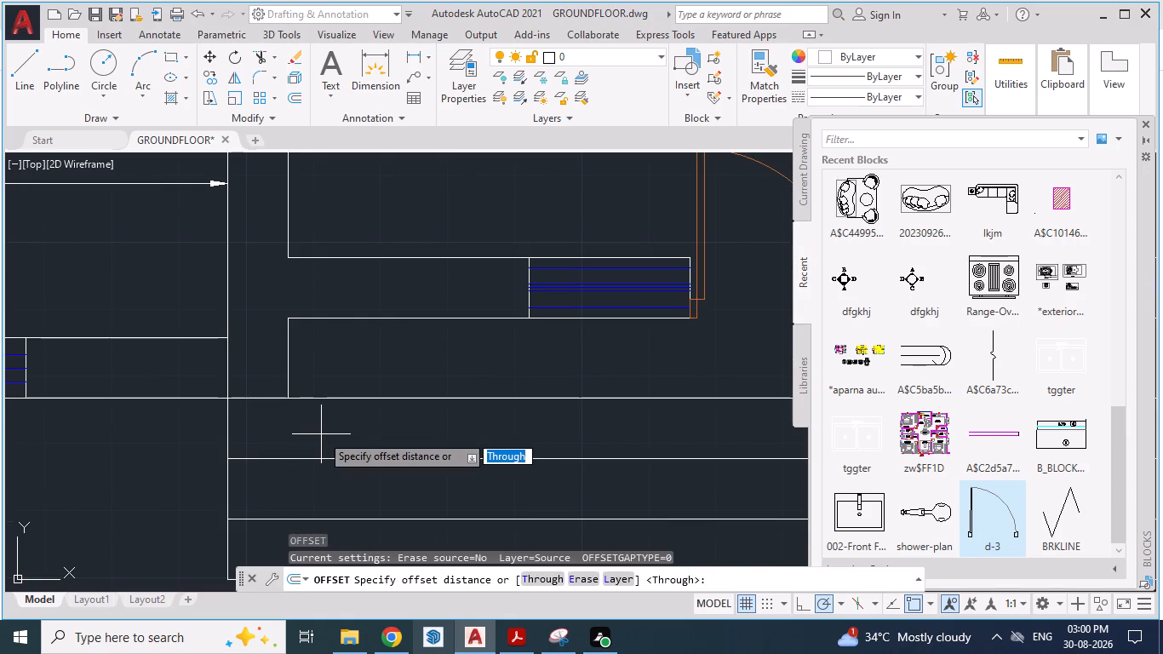
text(0.5)
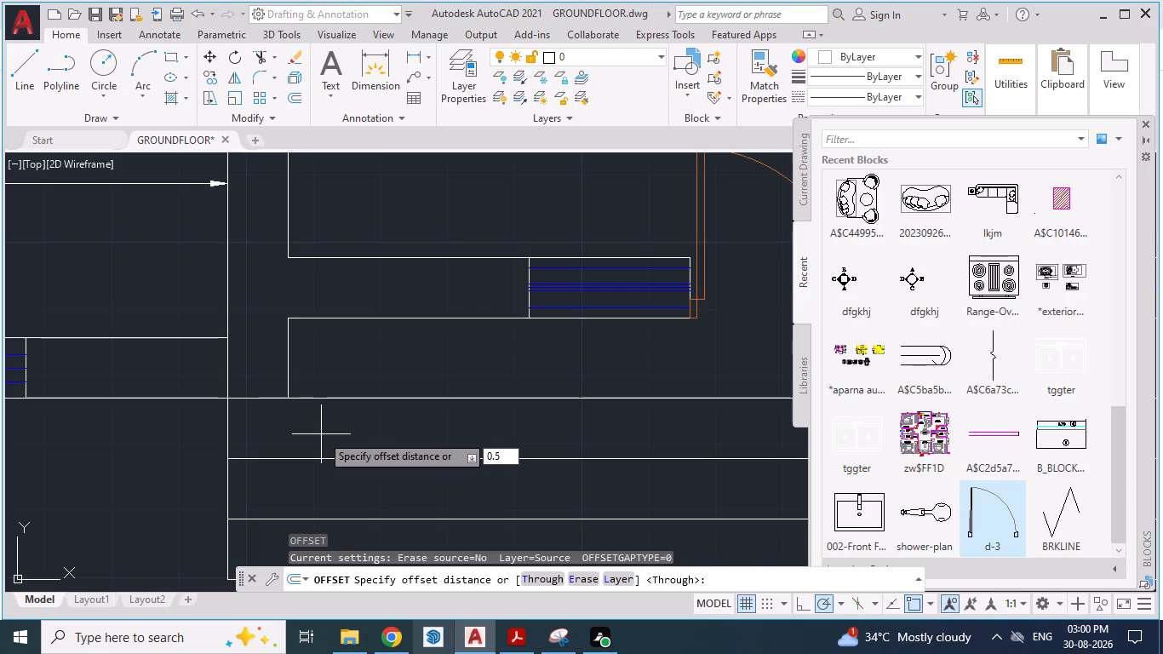
key(shift+quotedbl)
key(Return)
click(322, 434)
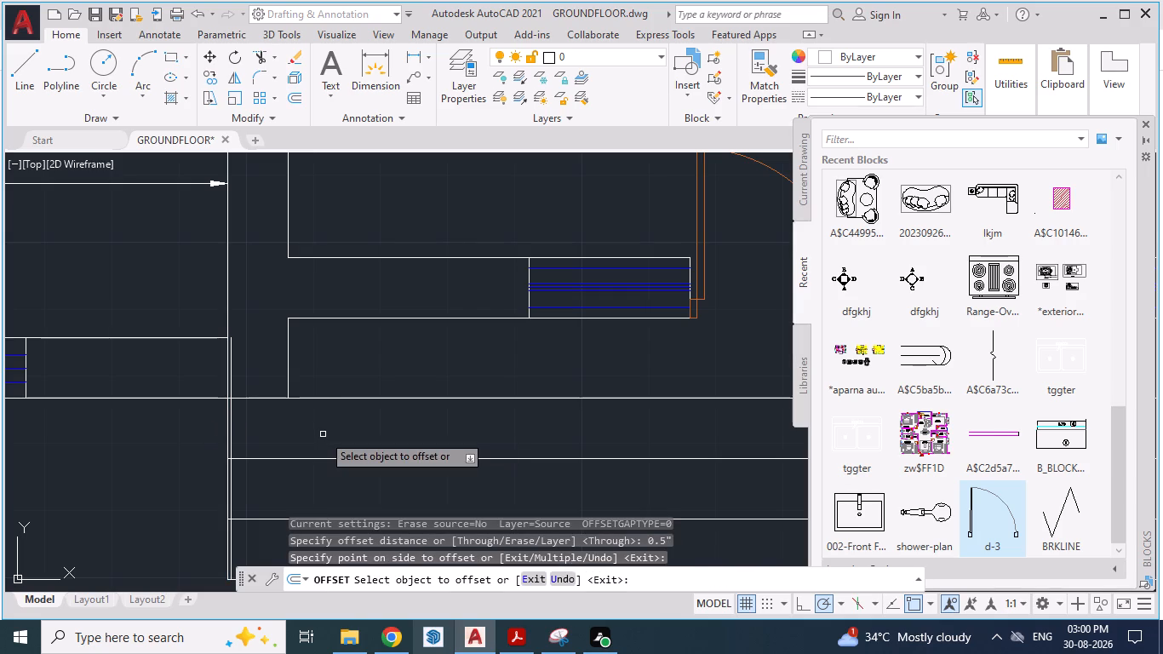
scroll(212, 381, up, 1)
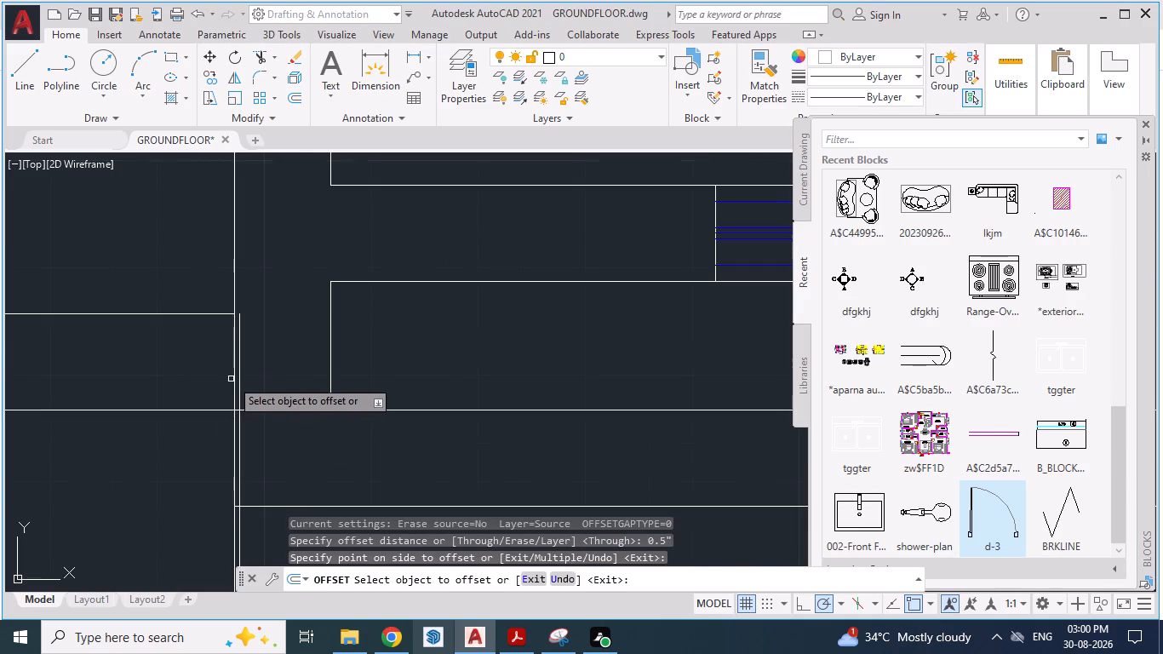
drag(236, 379, 192, 378)
click(192, 378)
key(Escape)
key(Escape)
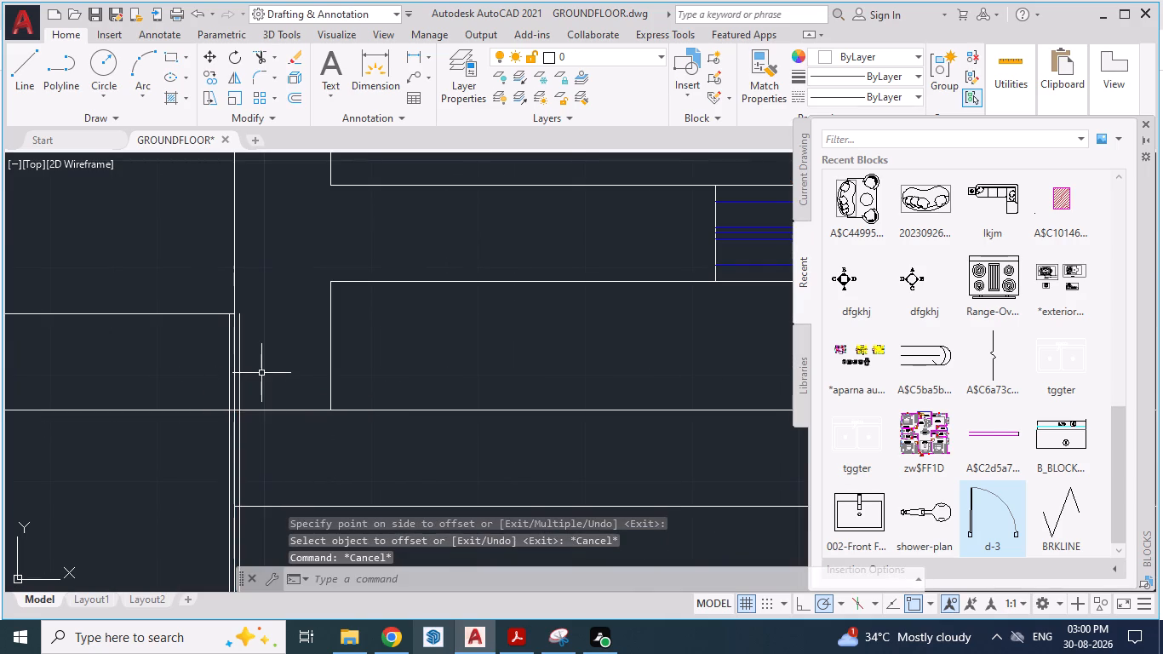
Trim the two offset lines at the steps' bedroom-side edge where they run past the steps' wall-side horizontal line.
text(TR)
key(Return)
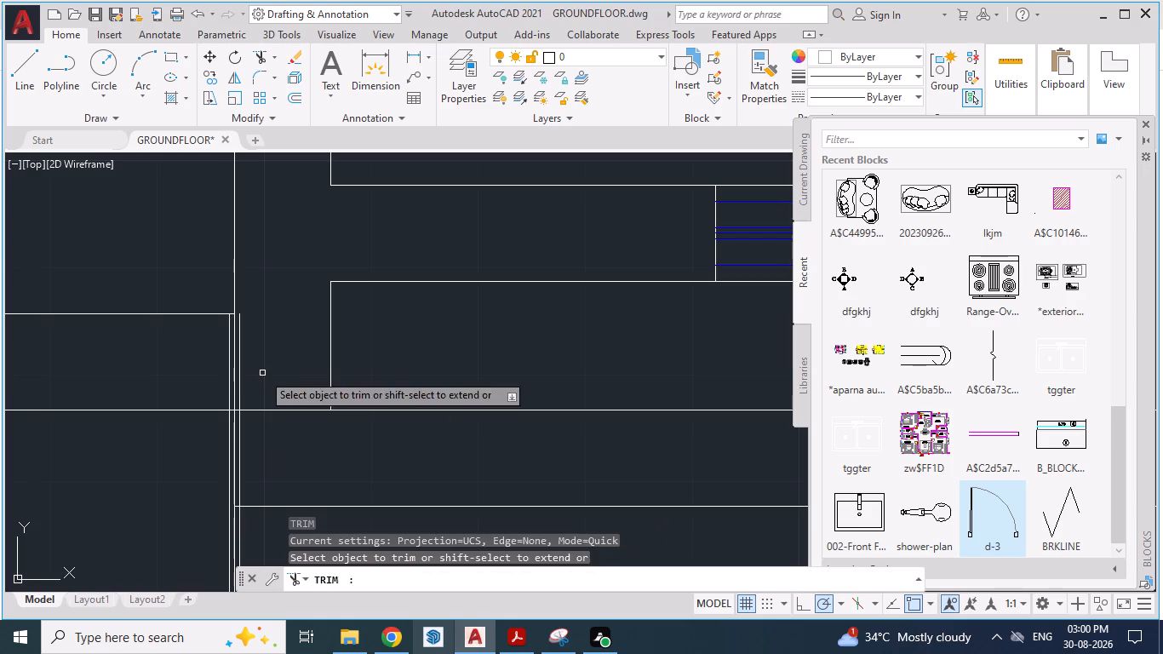
click(240, 351)
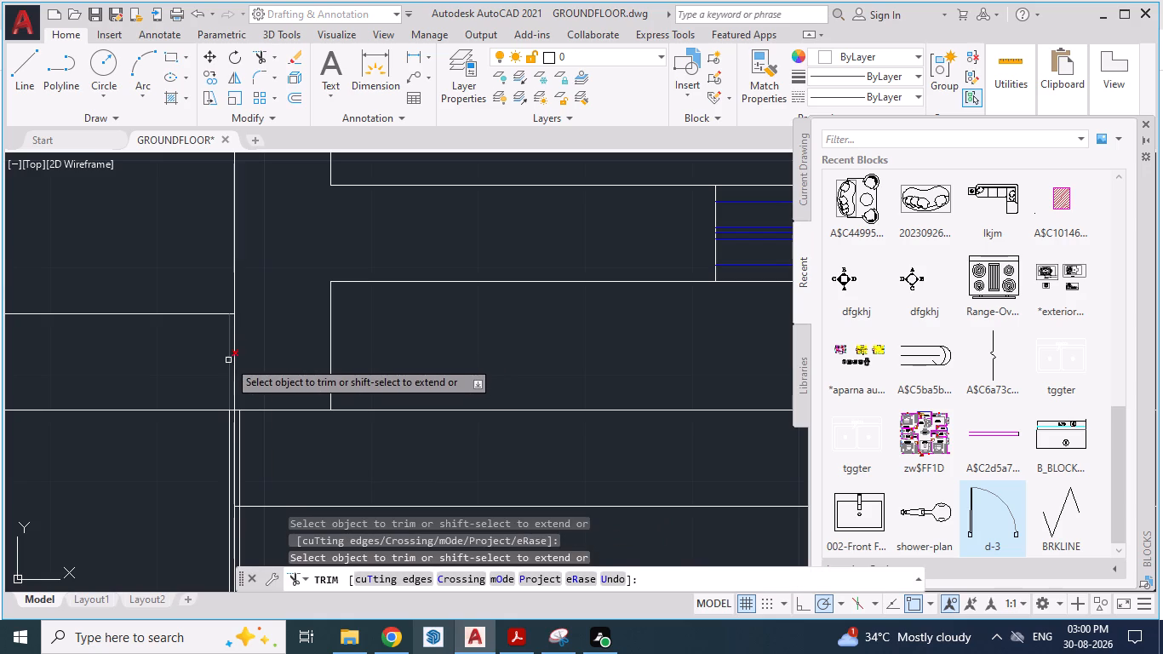
scroll(228, 360, up, 1)
click(225, 360)
scroll(278, 328, down, 2)
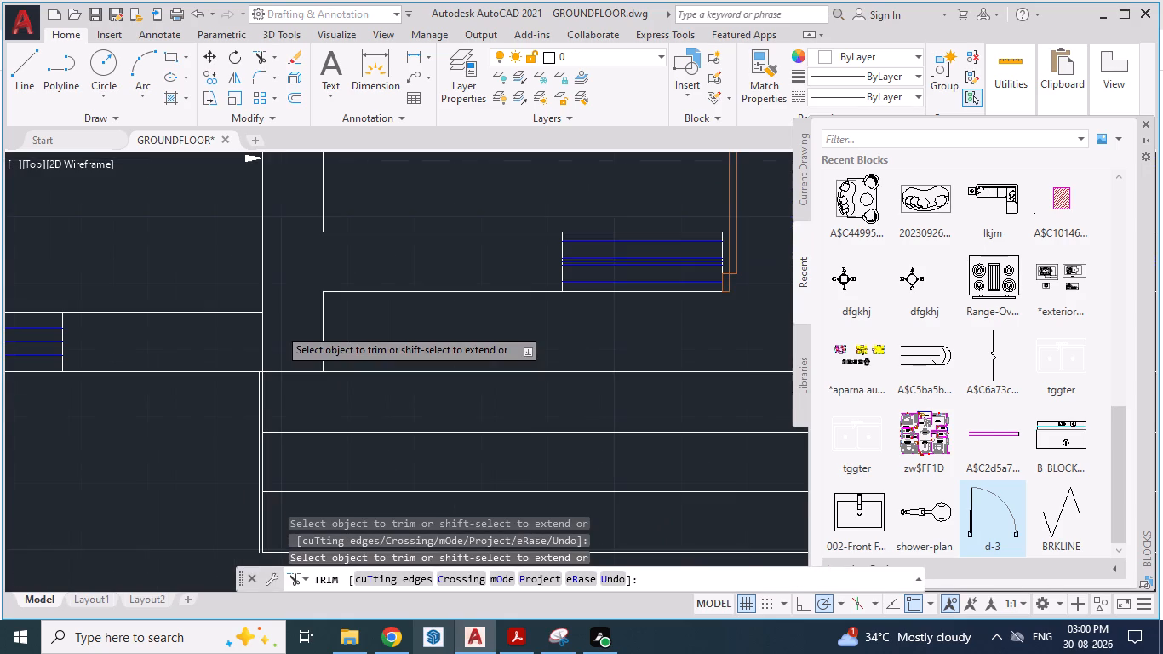
Trim away the inner offset line at the bedroom-side edge across all three entrance steps.
scroll(273, 404, up, 1)
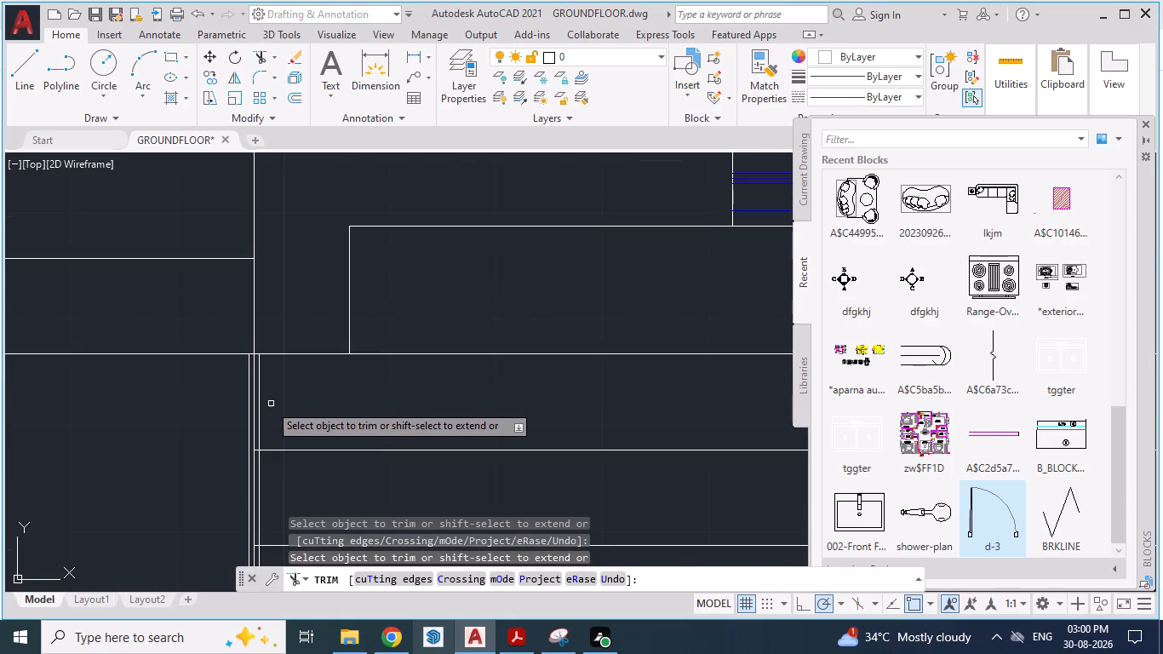
click(260, 403)
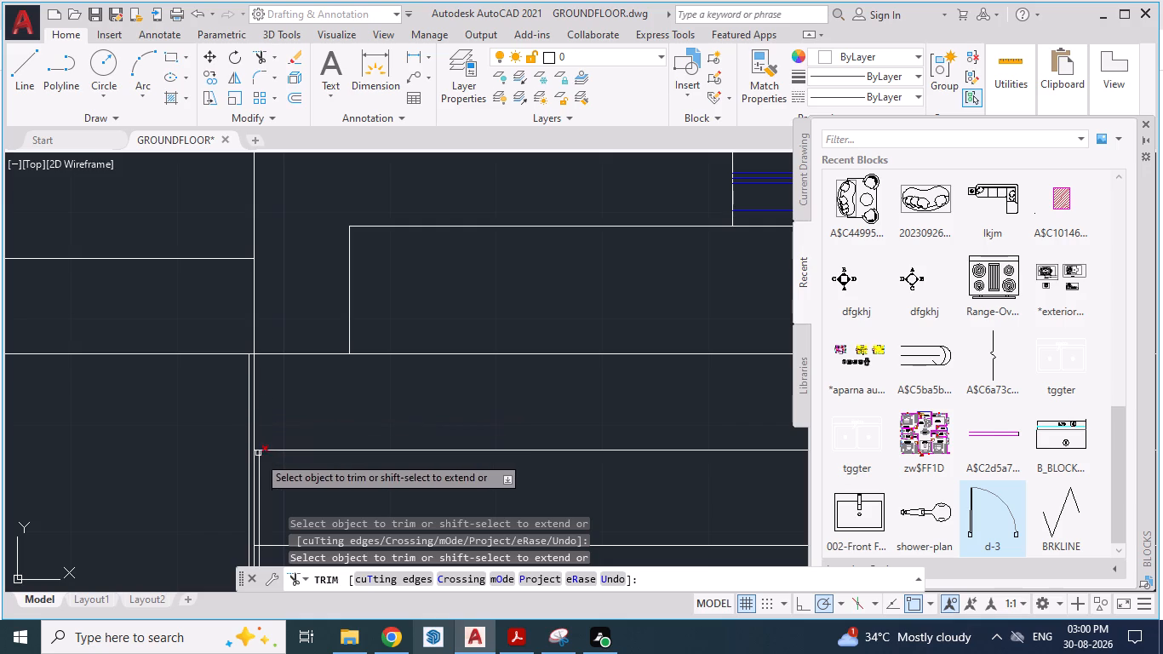
click(264, 468)
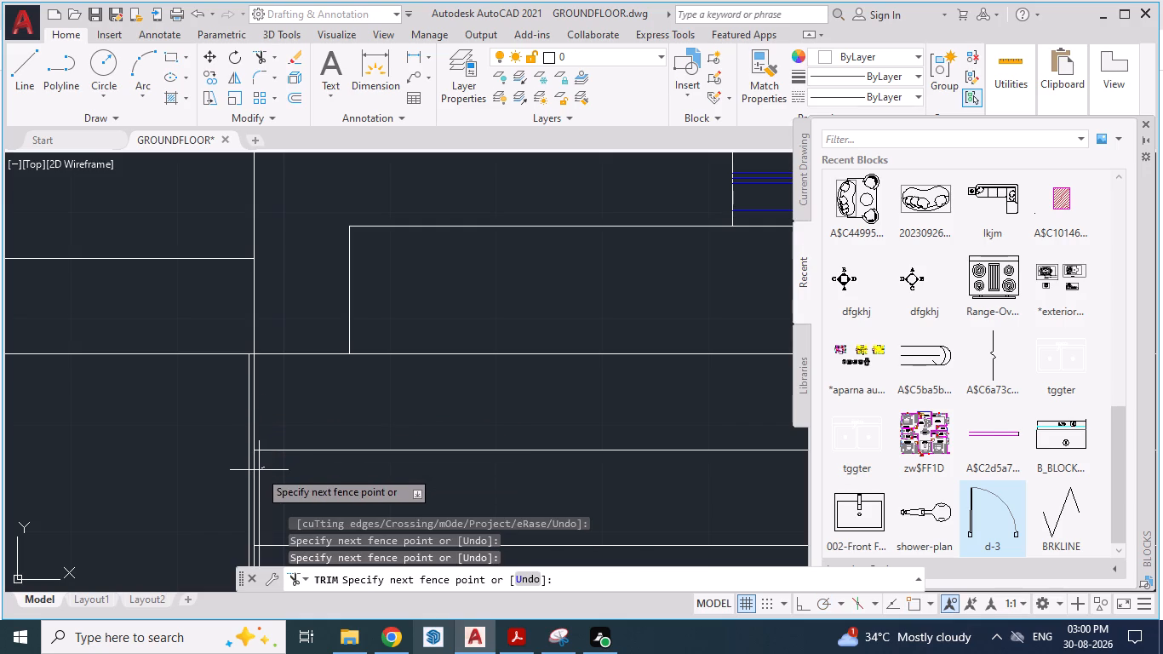
click(256, 471)
scroll(285, 360, down, 1)
scroll(261, 493, up, 1)
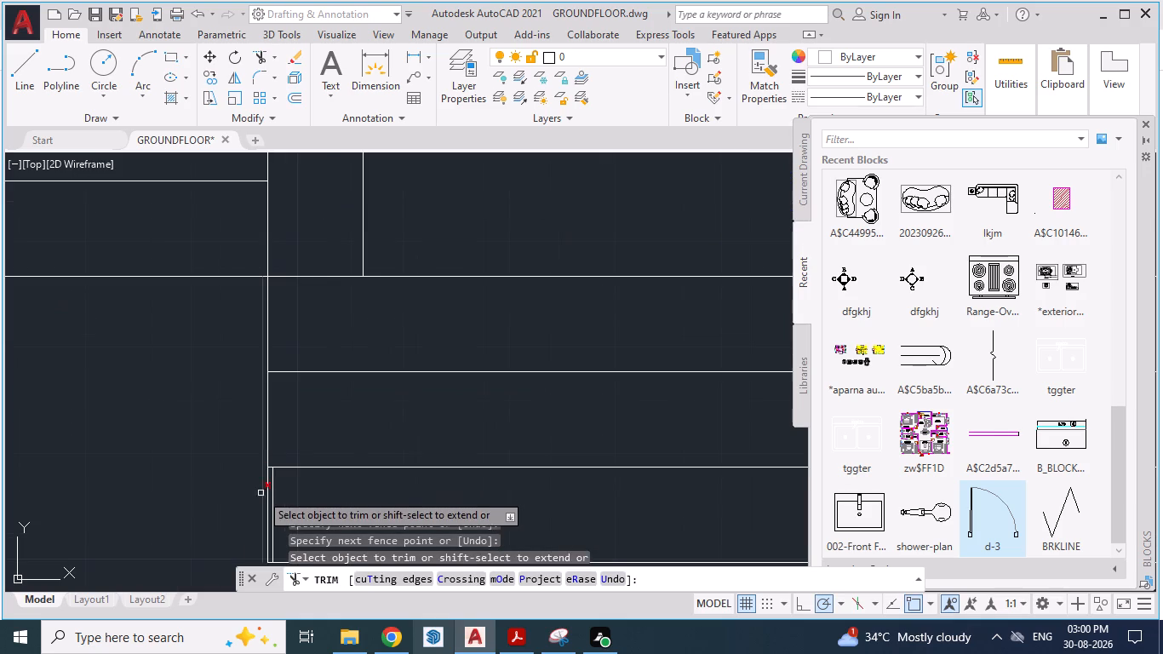
click(272, 489)
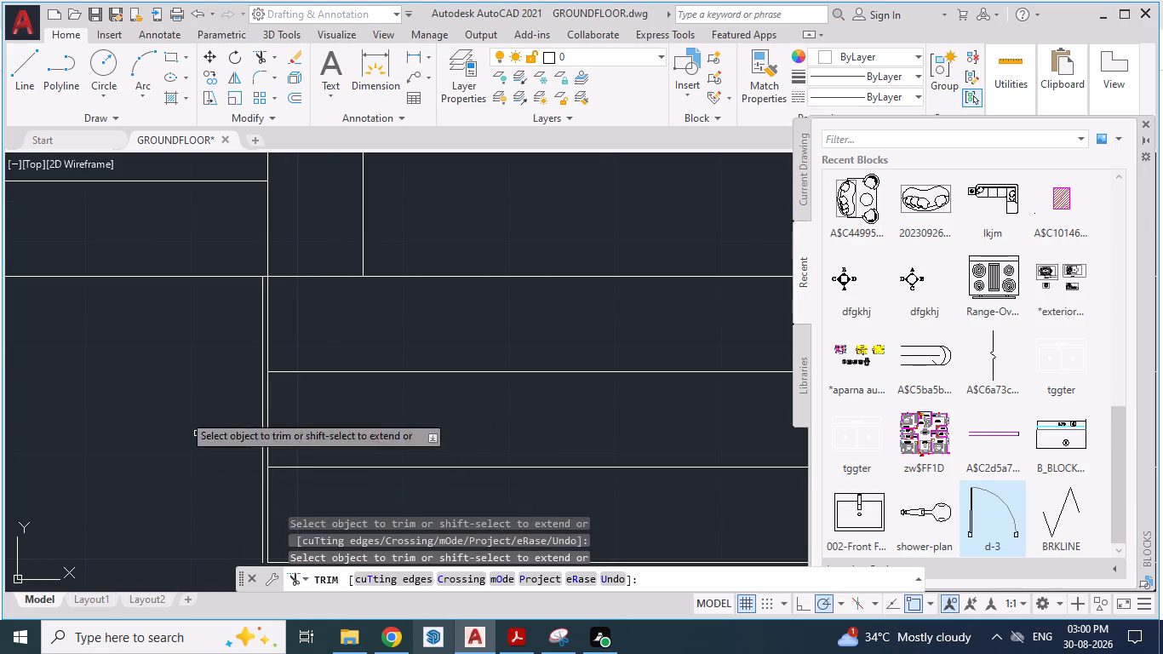
scroll(163, 390, down, 2)
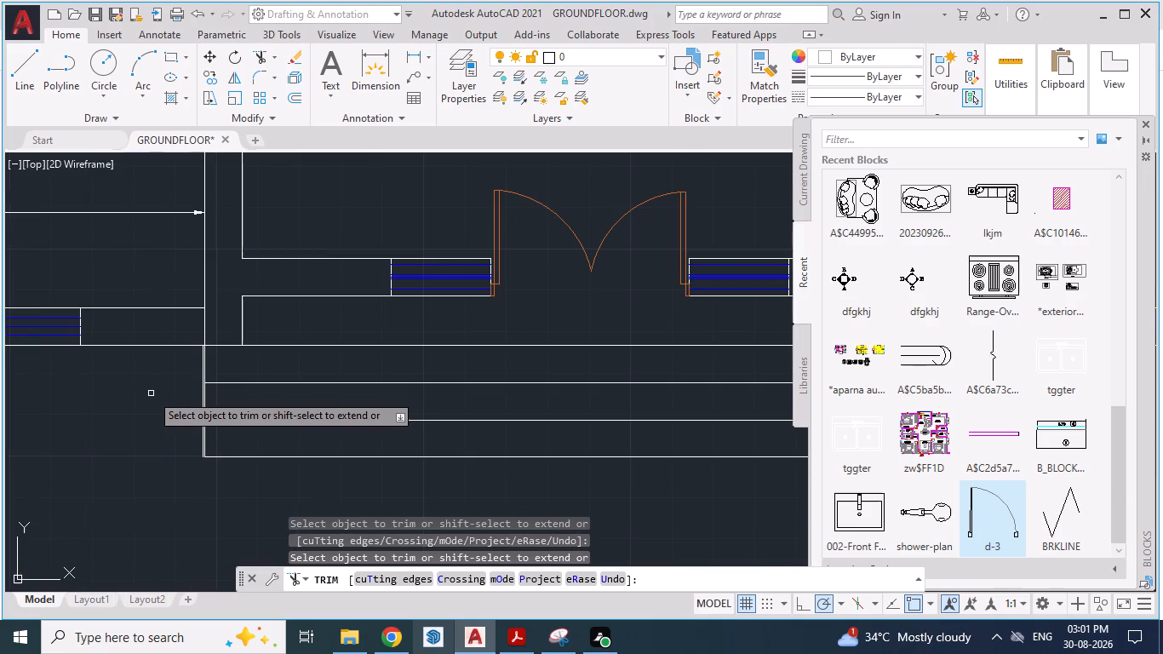
Trim away the original bedroom-side edge line across all three steps, keeping only the outer offset line.
key(alt+Tab)
key(alt+Tab)
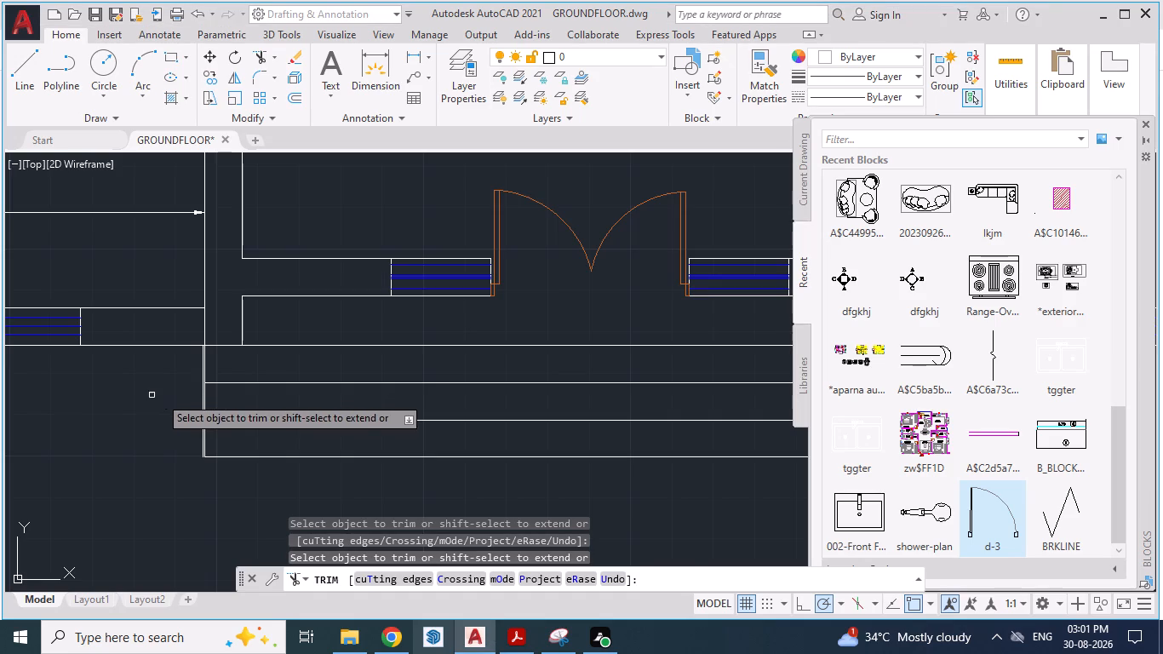
scroll(179, 376, up, 2)
click(242, 354)
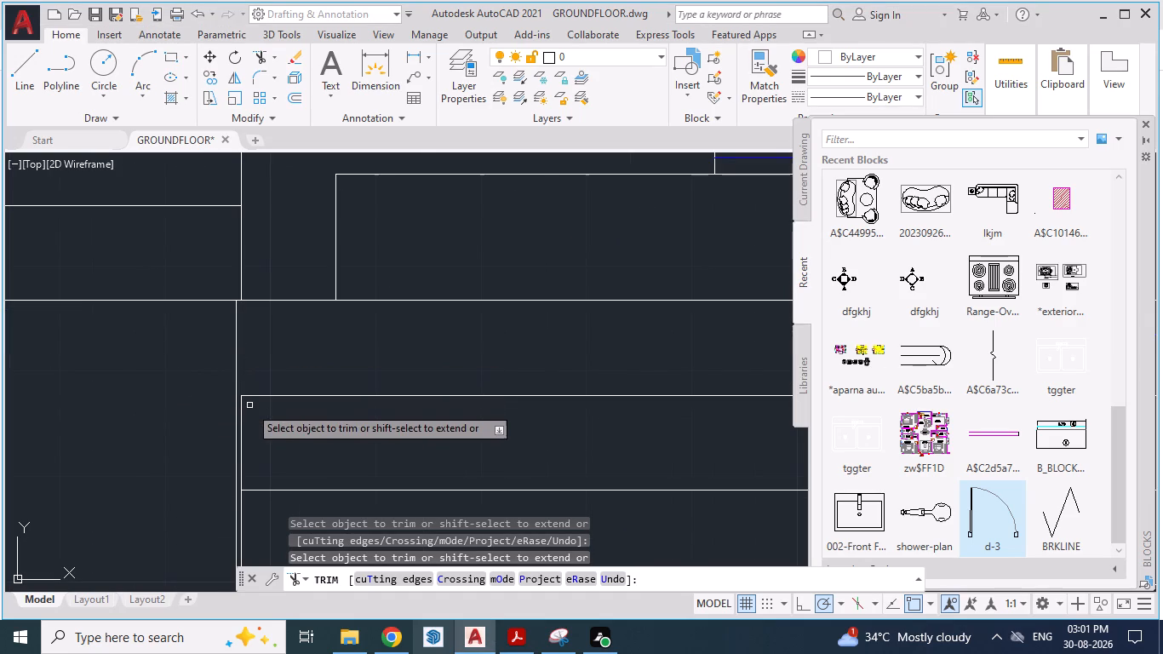
click(239, 416)
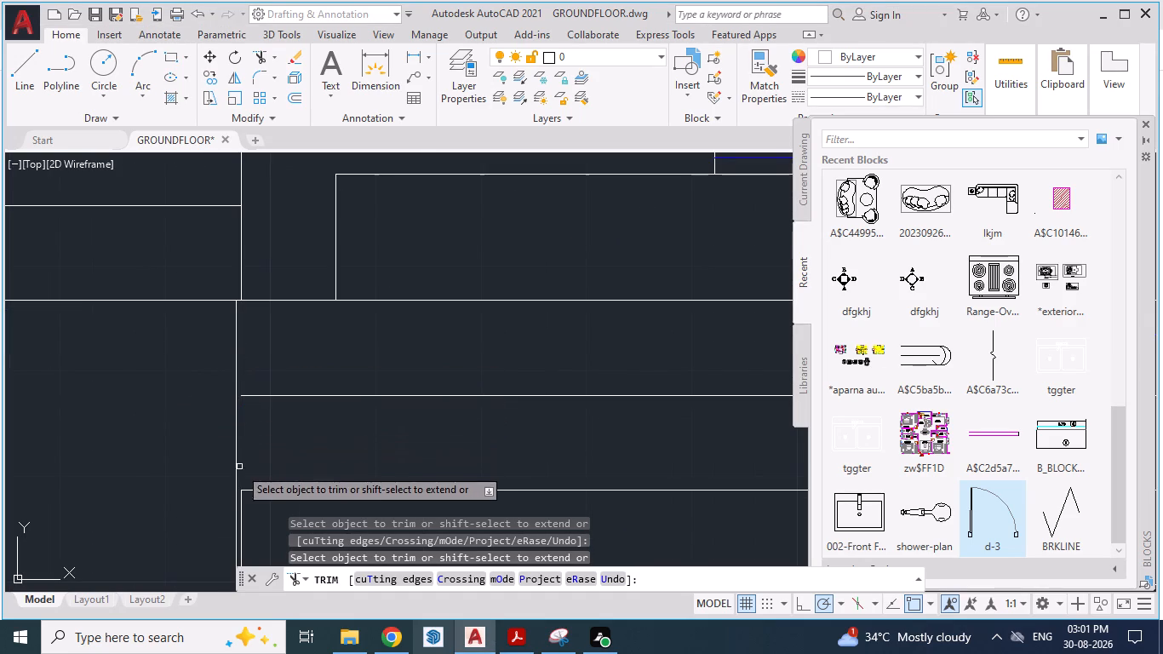
click(243, 511)
key(Escape)
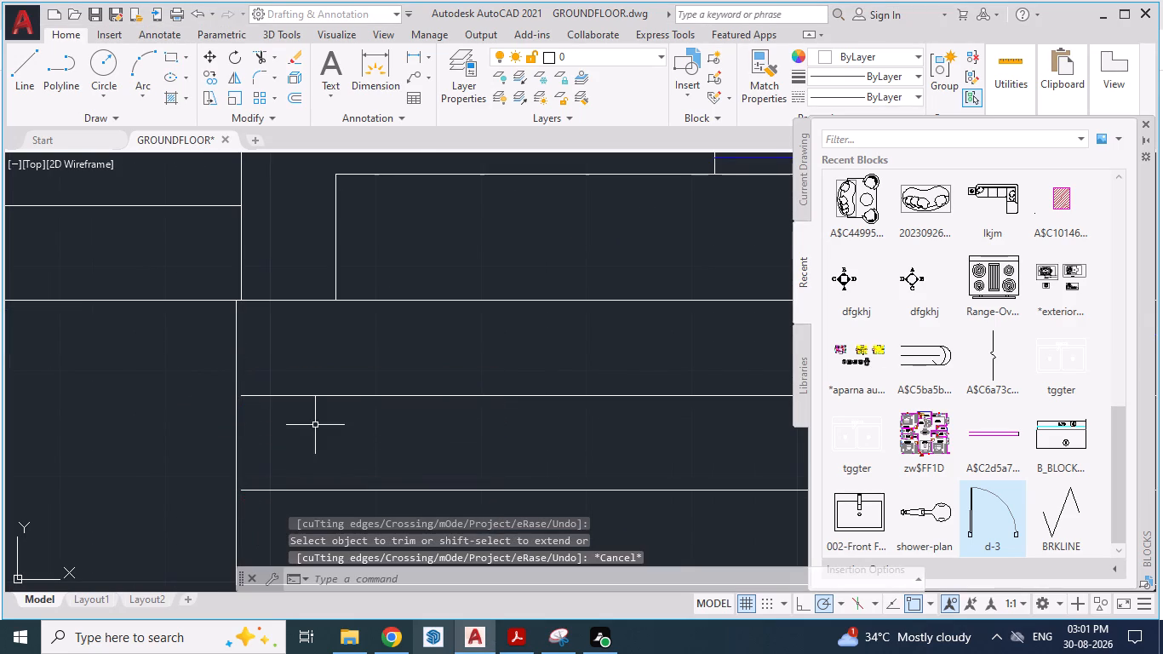
Extend the bedroom-side ends of the three entrance step lines to the outer offset edge line.
text(EX)
key(Return)
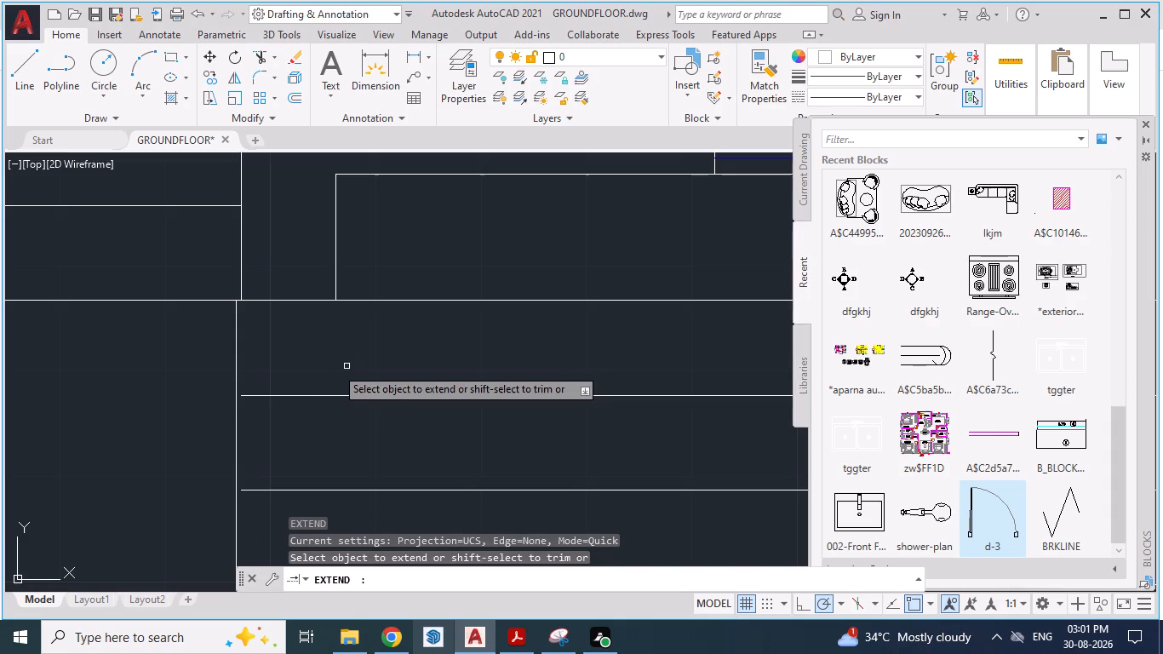
click(295, 396)
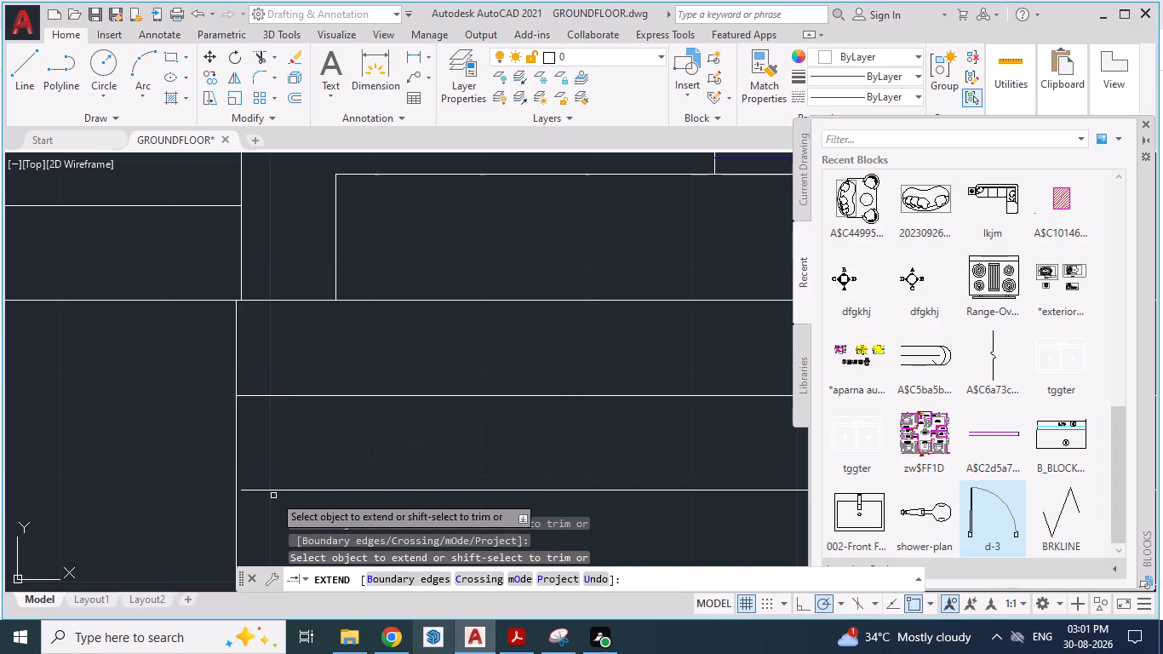
click(271, 488)
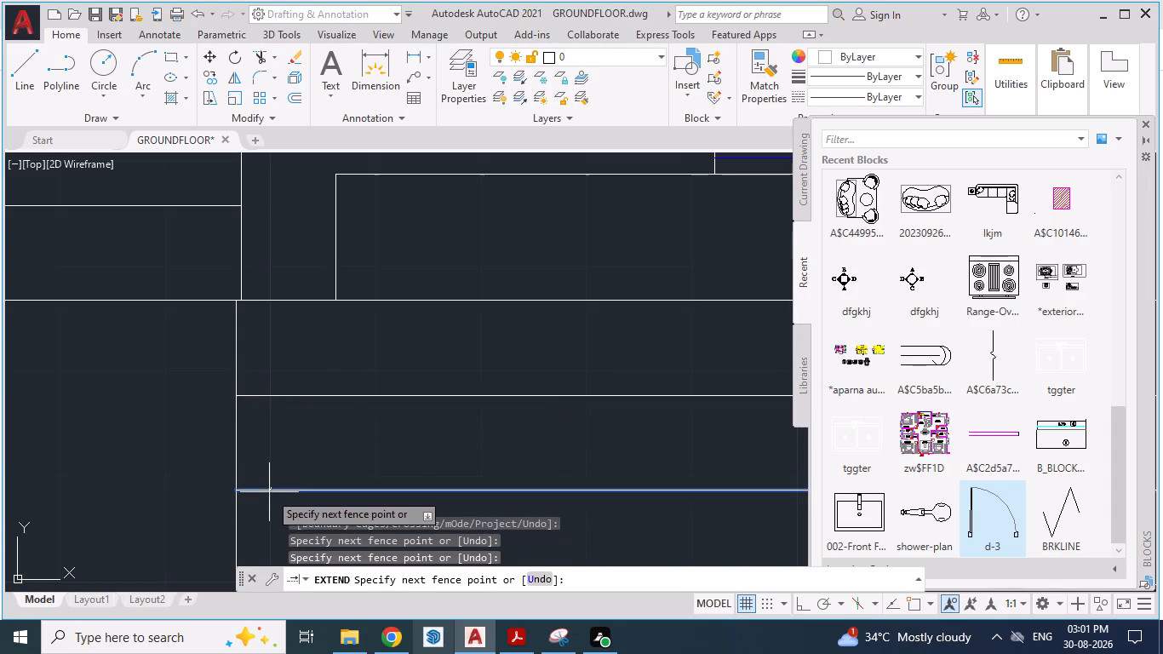
click(269, 492)
scroll(269, 353, down, 2)
scroll(283, 439, up, 2)
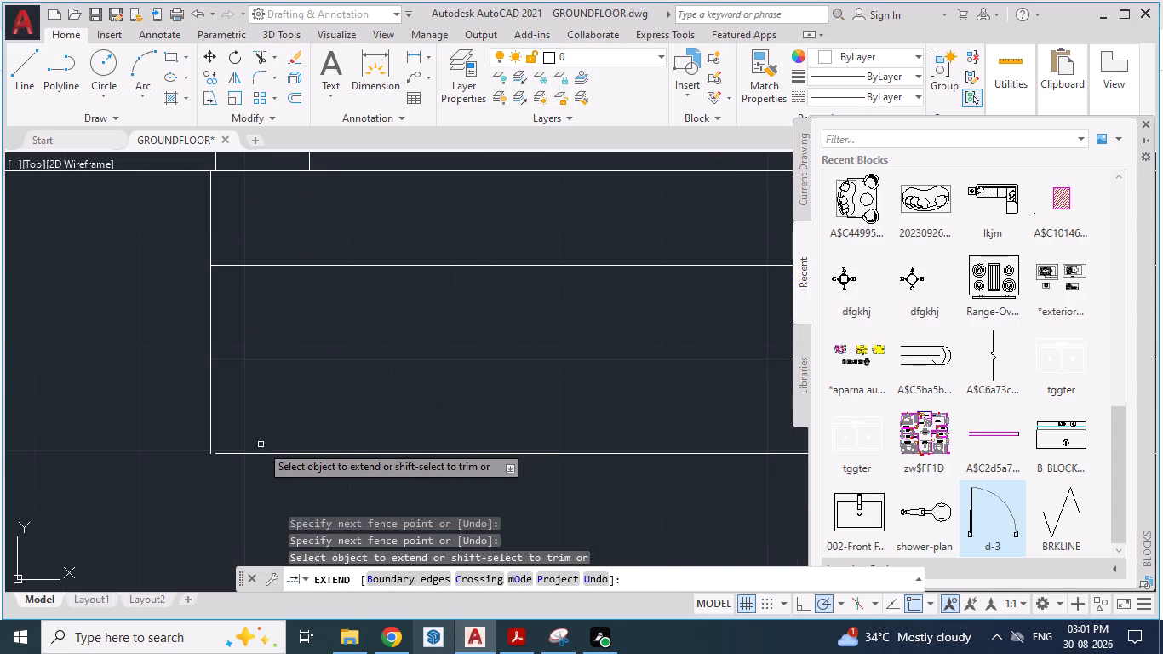
click(254, 453)
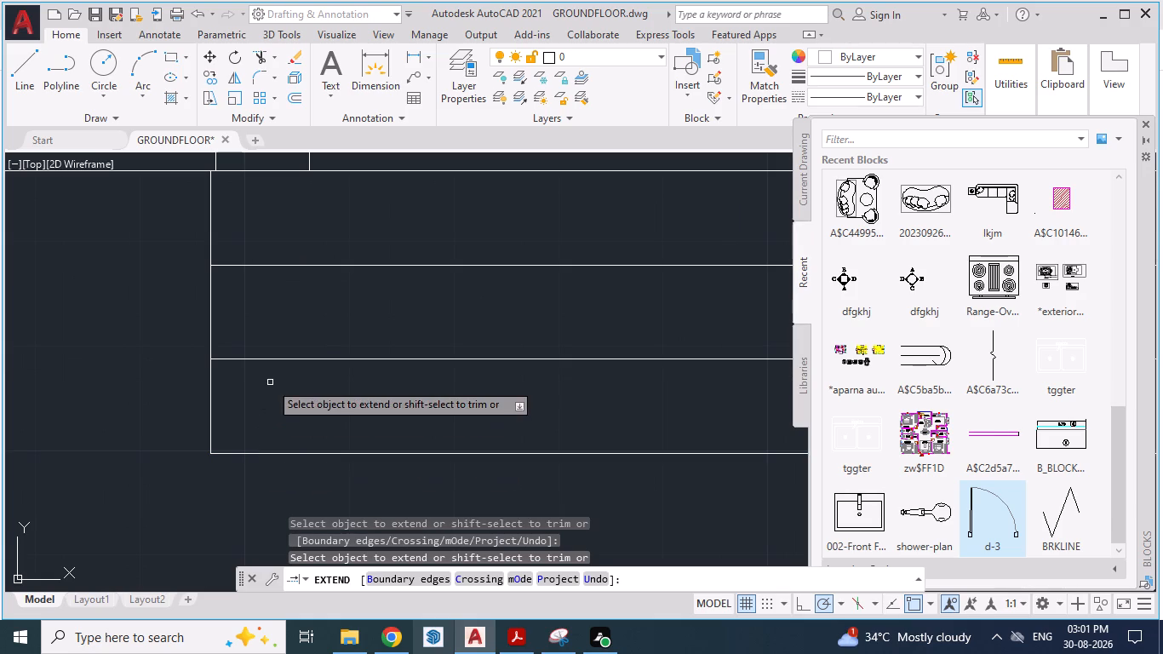
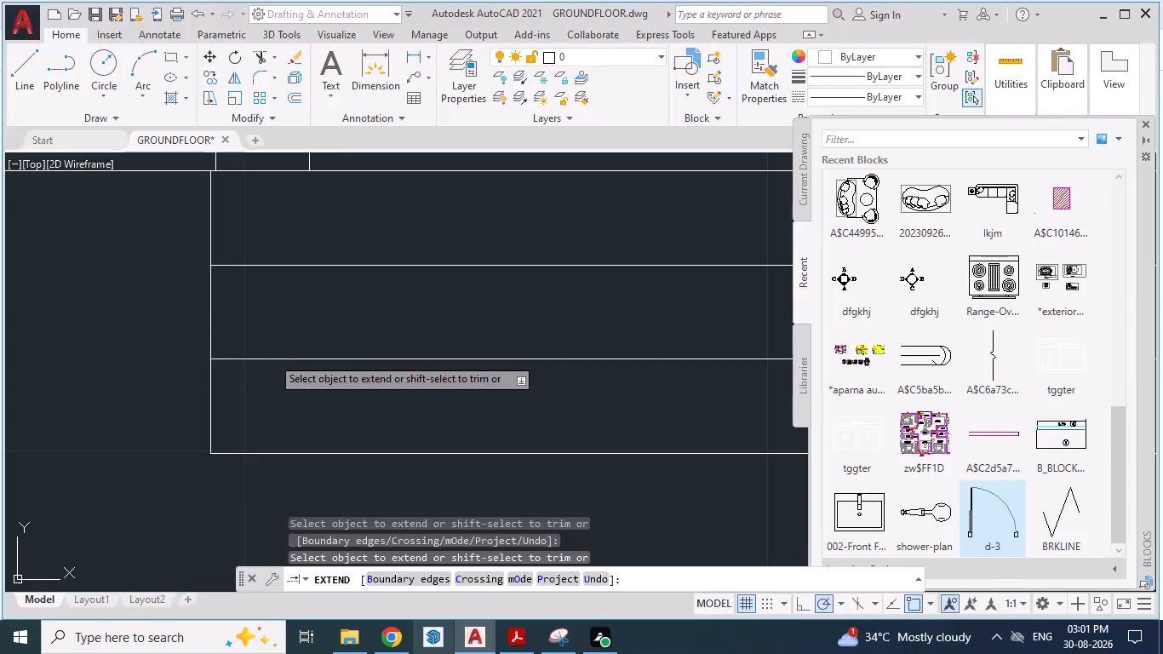
Check the reference PDF plan, and draw the portico's left side line 12' straight down from the lowest entrance step's left corner.
scroll(272, 357, up, 2)
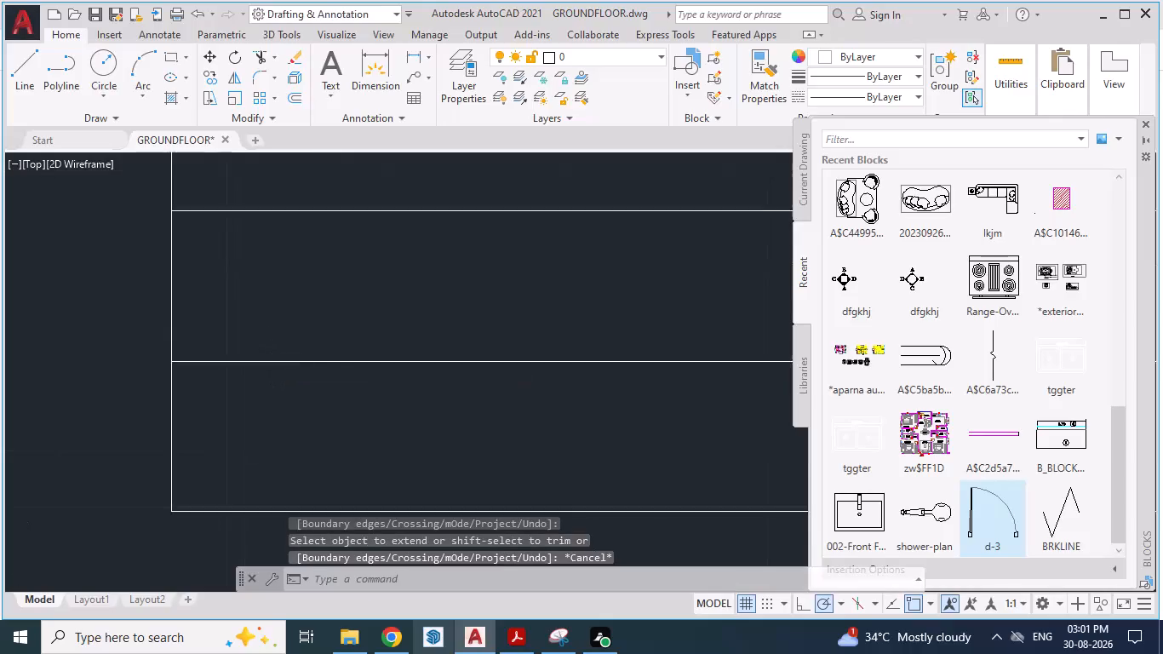
scroll(266, 370, down, 5)
key(alt+Tab)
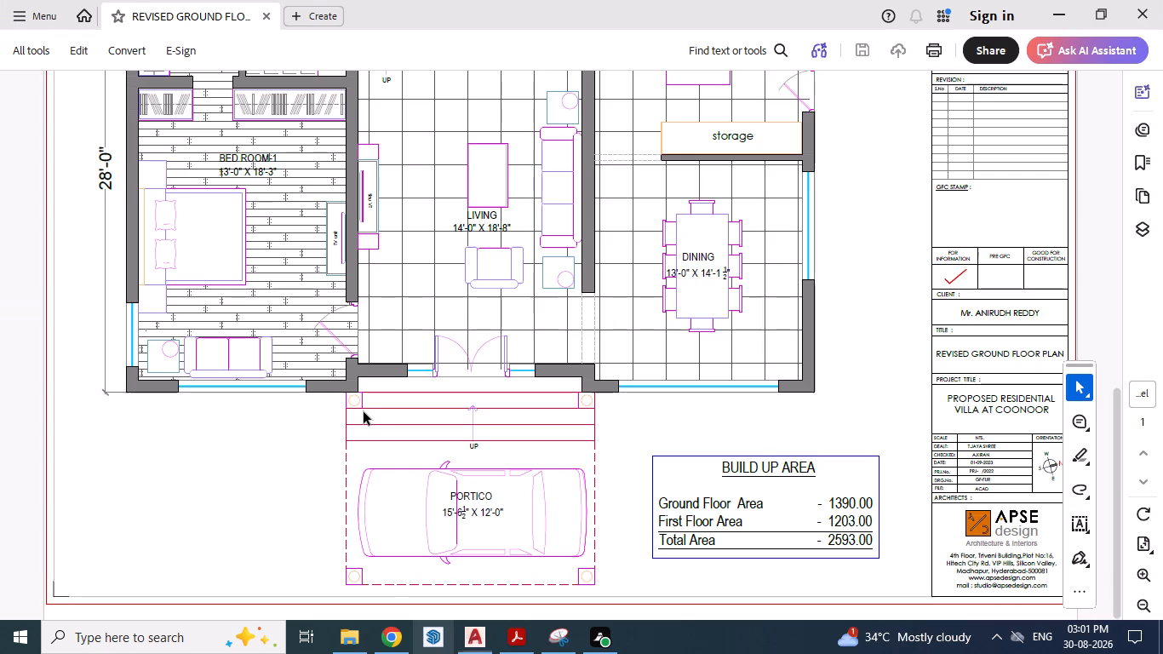
key(alt+Tab)
scroll(371, 375, down, 2)
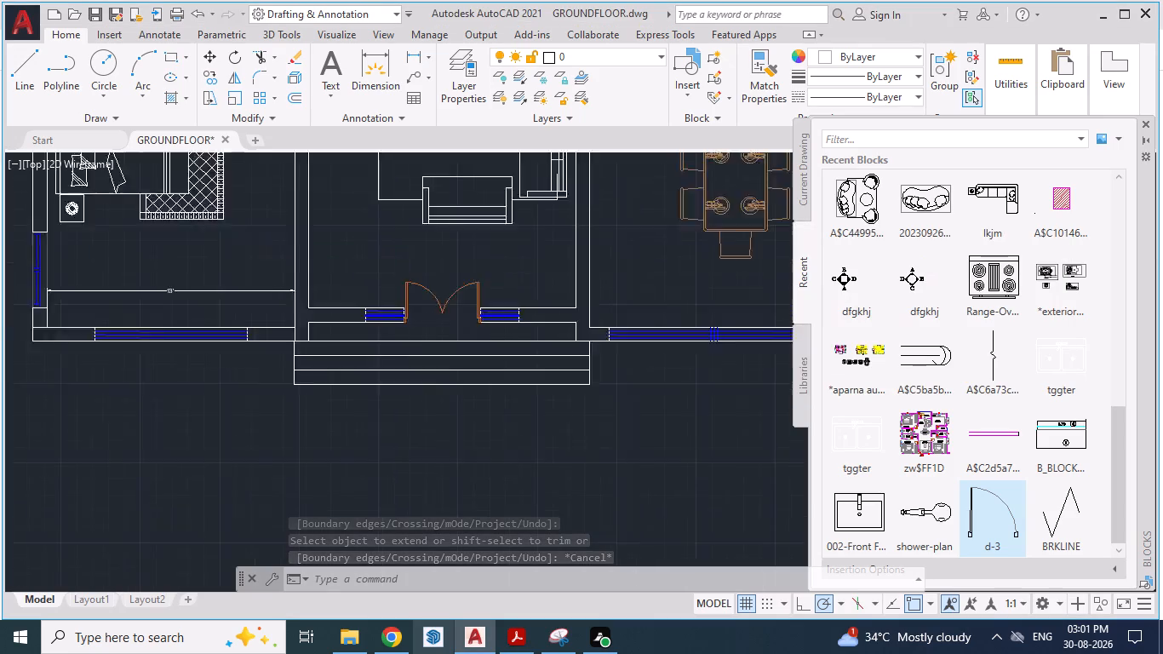
scroll(352, 439, up, 1)
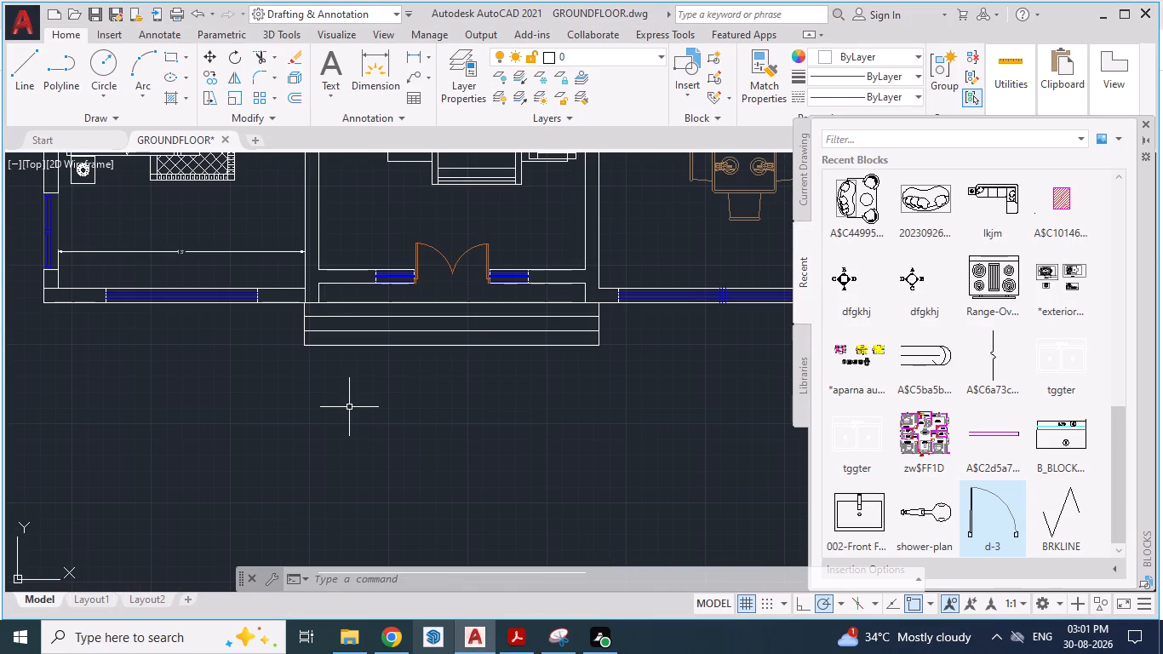
key(l)
key(Return)
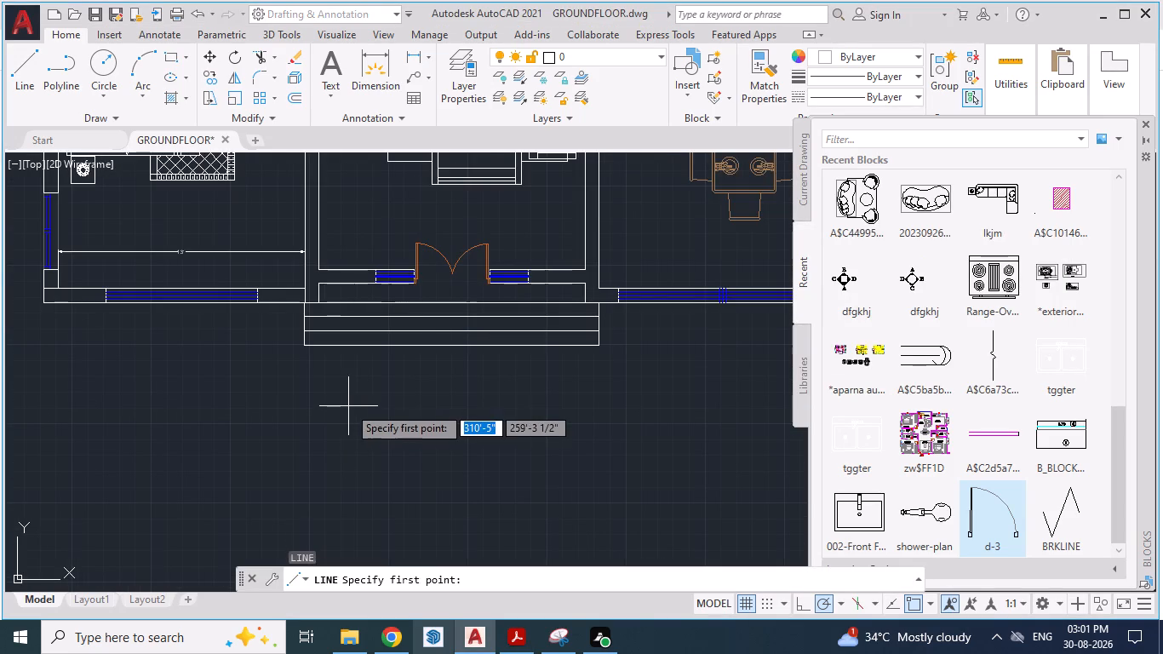
scroll(356, 377, down, 1)
click(324, 358)
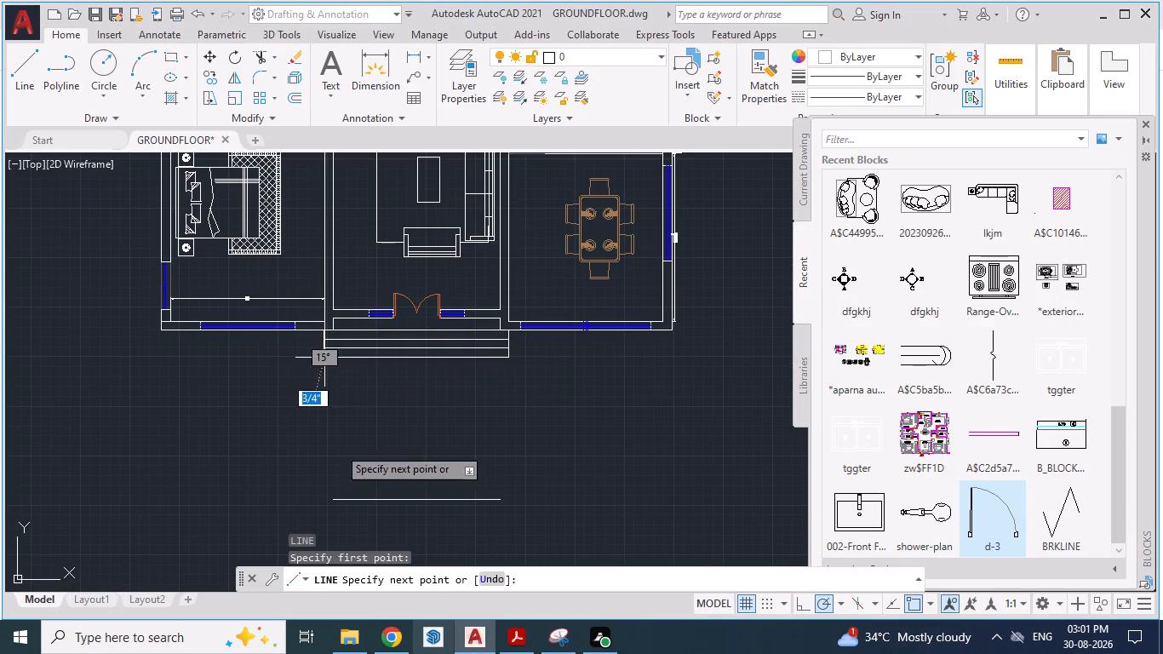
scroll(333, 497, up, 2)
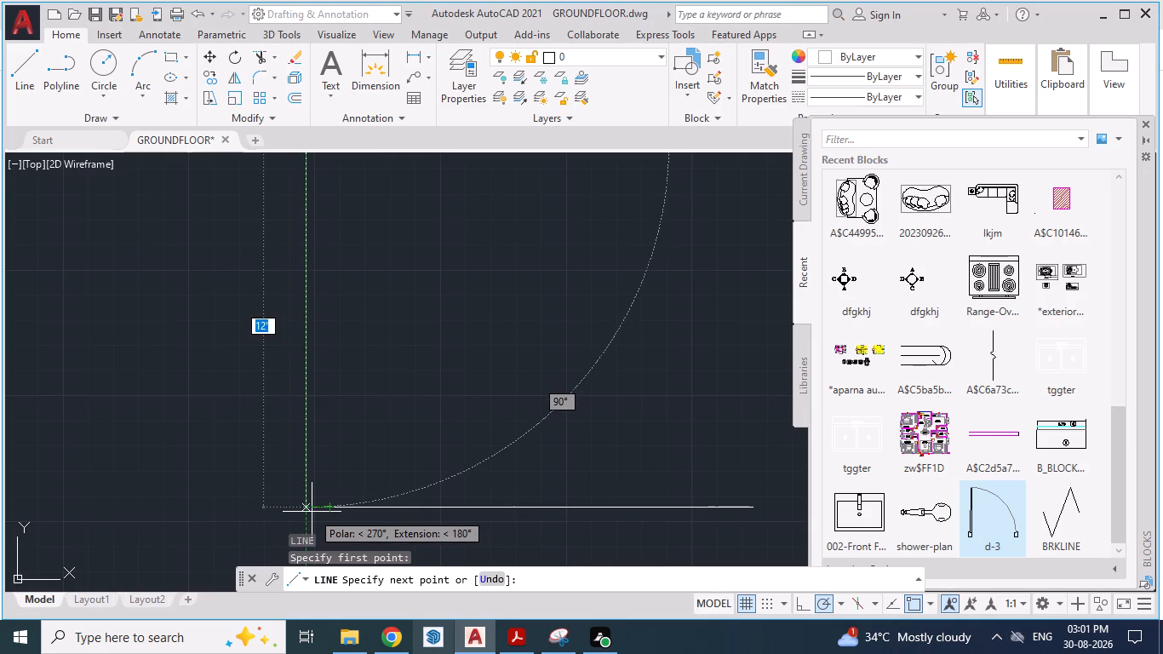
click(311, 512)
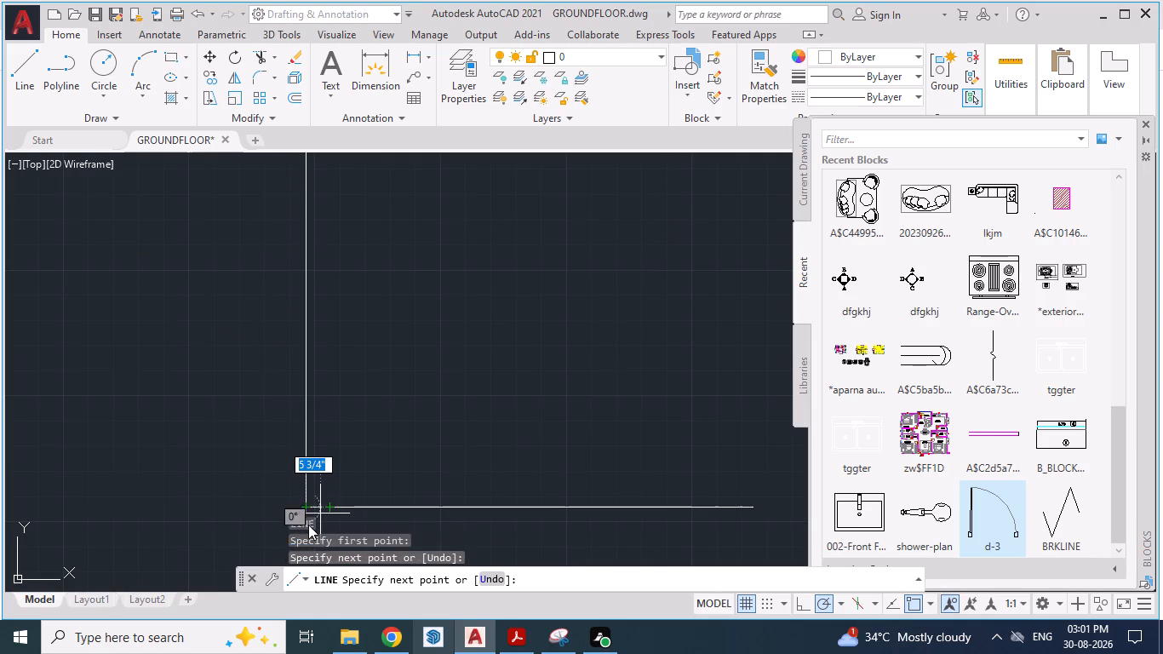
key(Return)
Draw the portico's right side line about 11'-10 3/4" straight down from the lowest entrance step's right corner.
scroll(313, 495, down, 3)
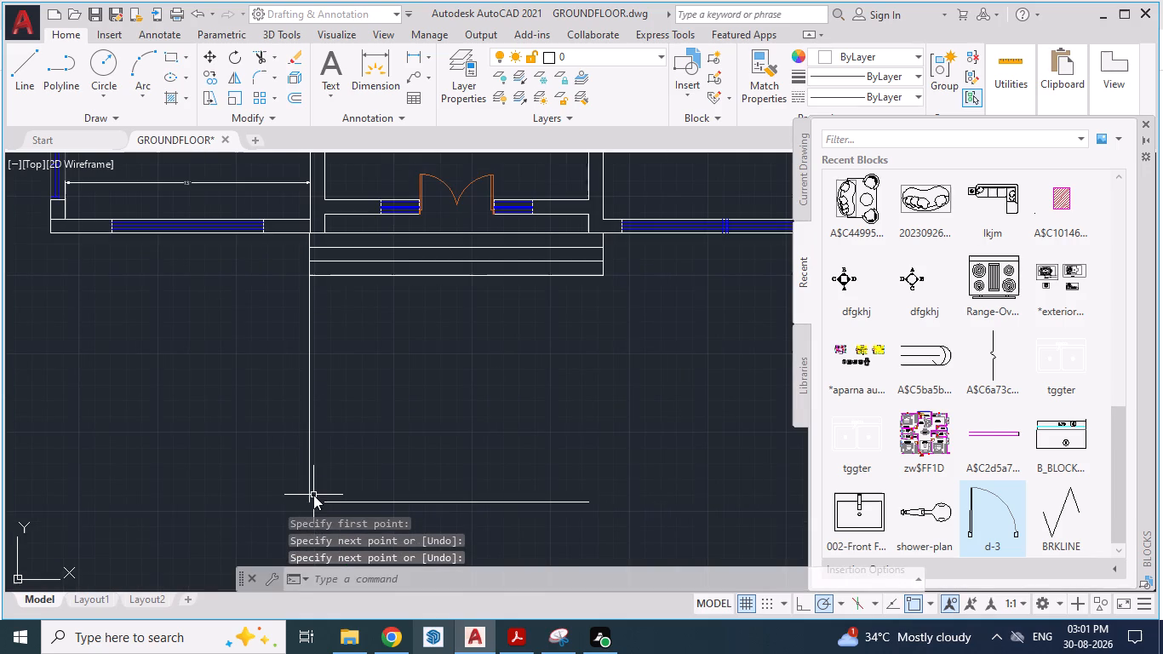
scroll(290, 329, up, 3)
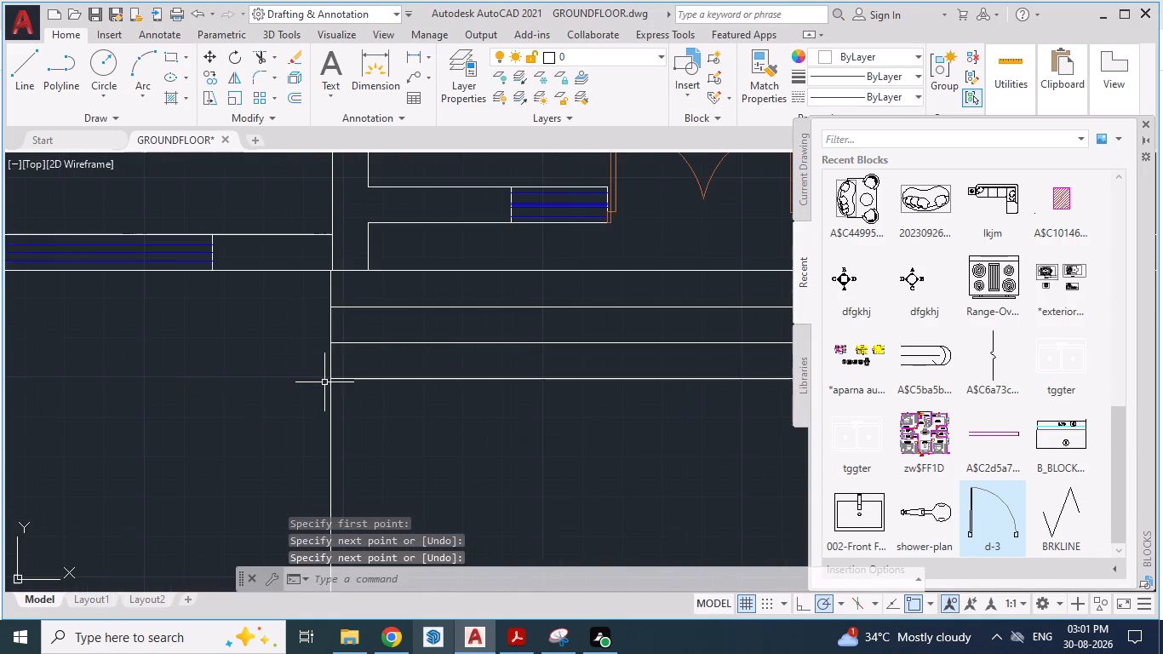
scroll(296, 339, down, 4)
scroll(407, 393, up, 1)
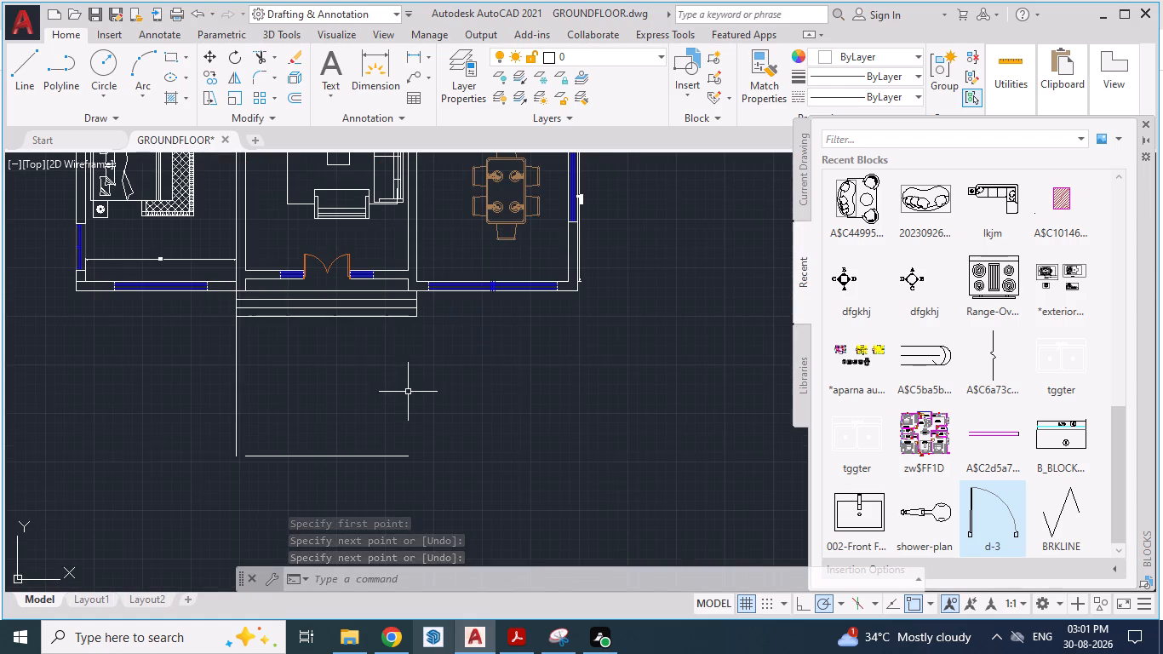
key(l)
key(Return)
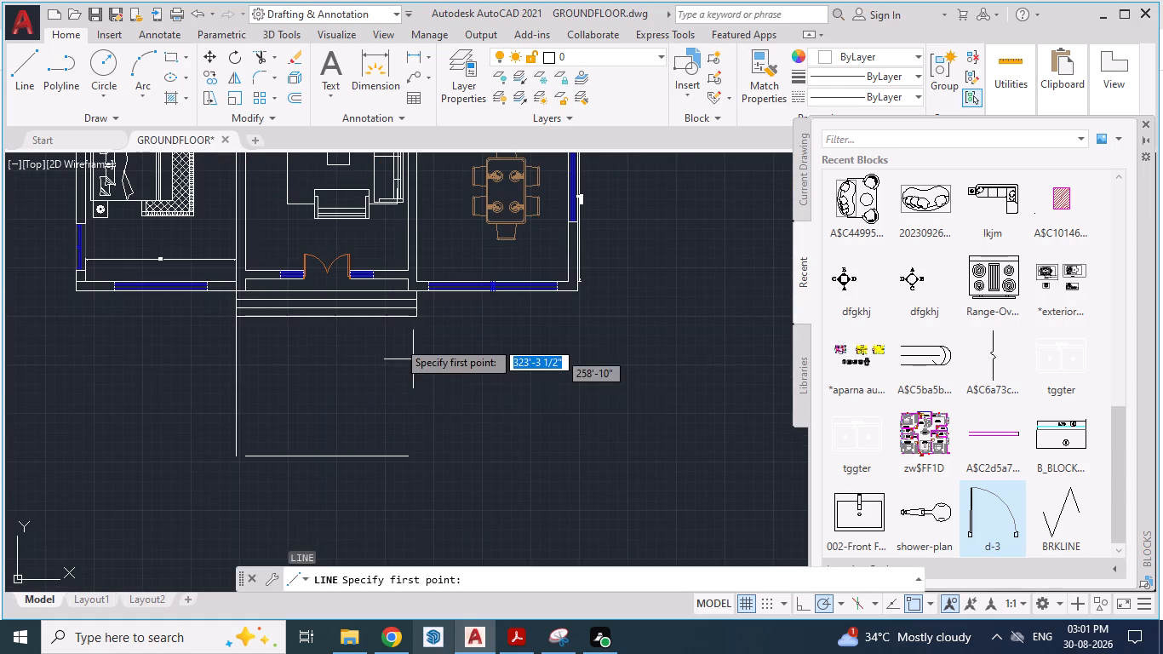
scroll(399, 338, up, 2)
click(437, 285)
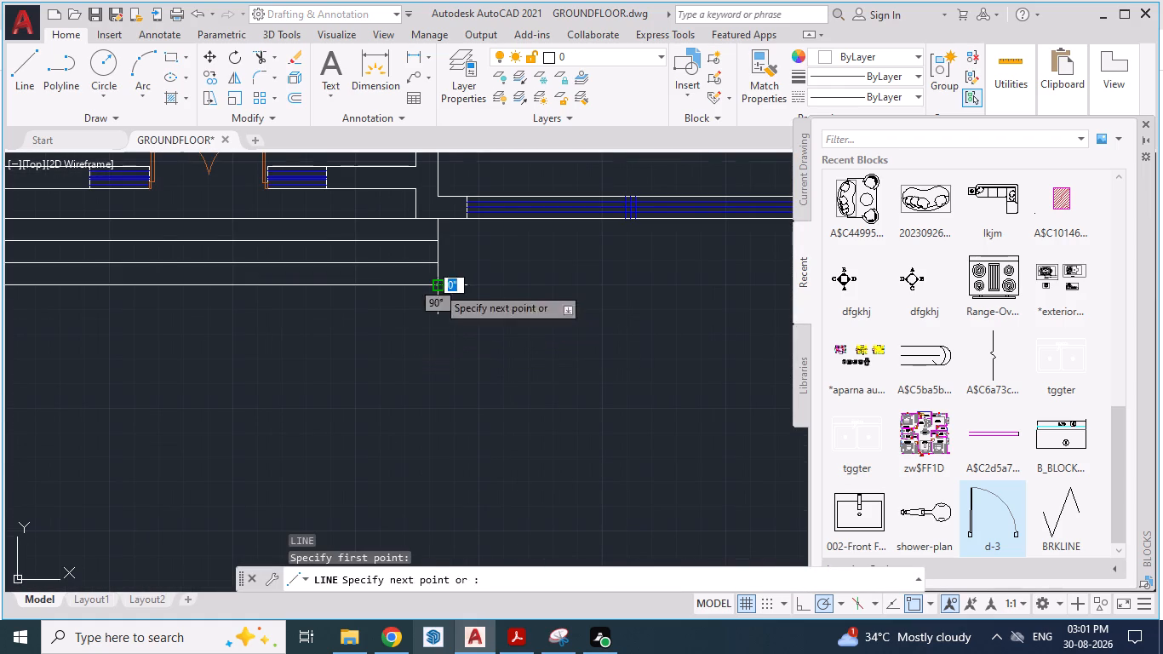
scroll(431, 316, down, 1)
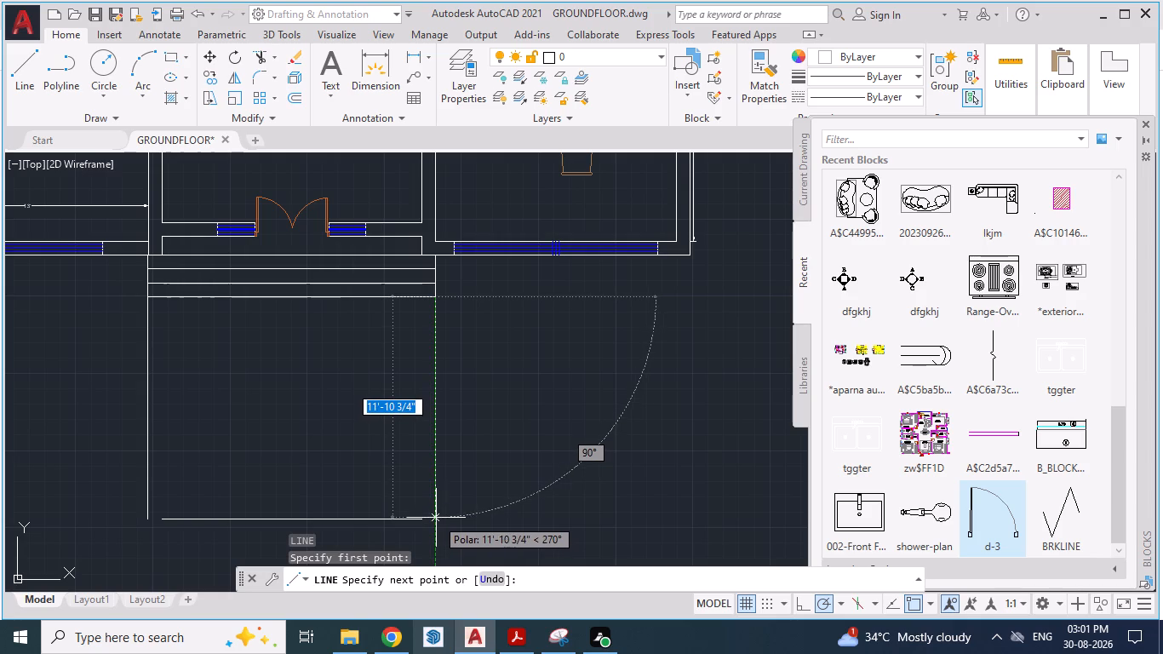
click(436, 519)
key(Return)
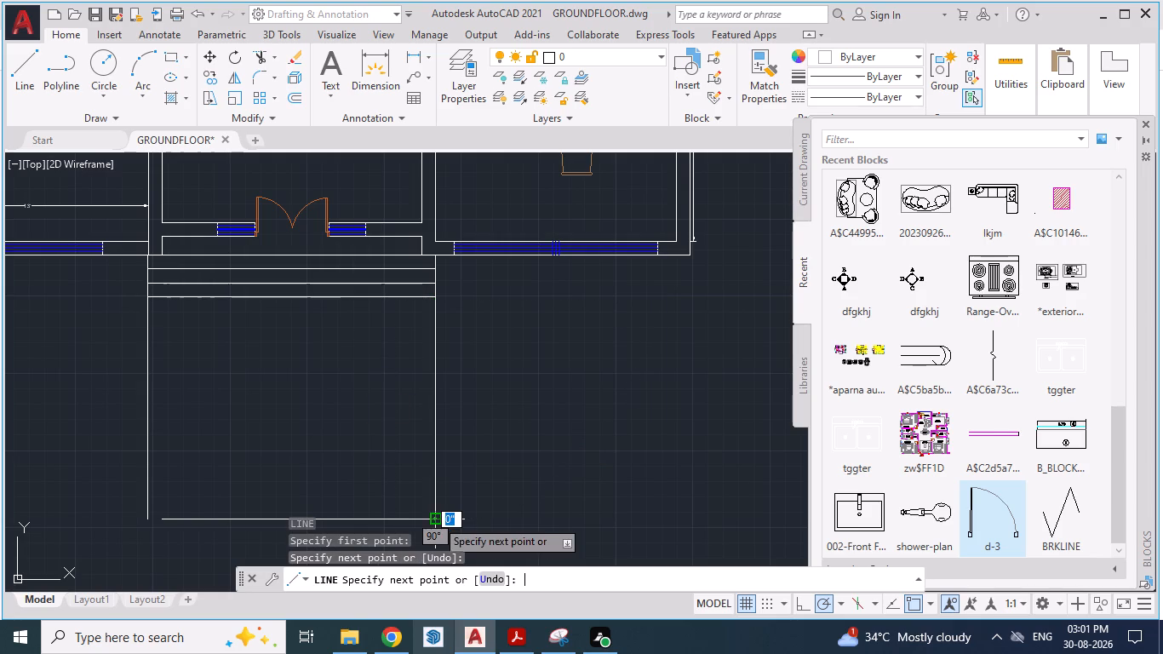
Extend the portico's horizontal front line to meet the left side line.
scroll(460, 462, down, 2)
scroll(366, 496, up, 2)
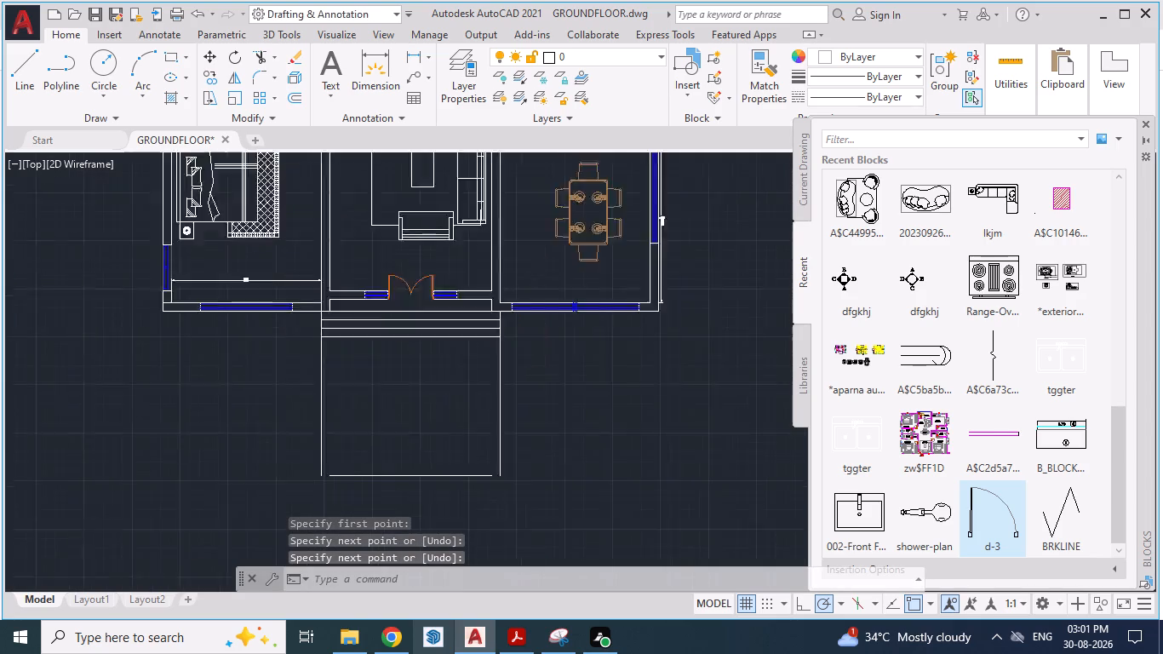
text(EX)
key(Return)
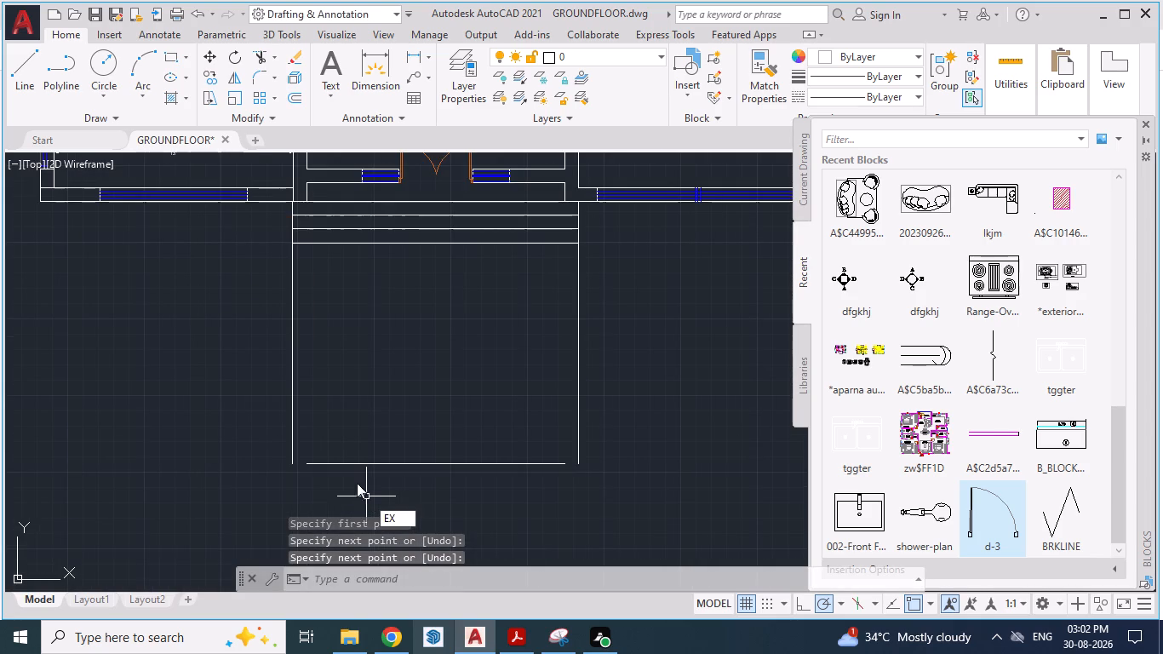
click(353, 460)
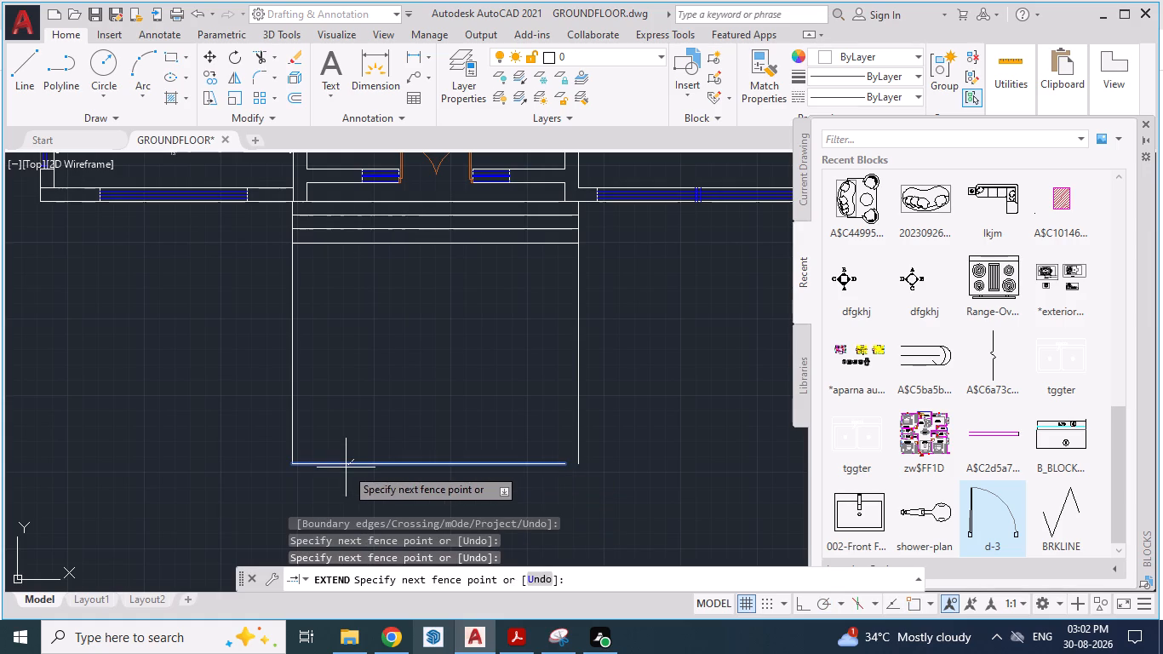
click(346, 468)
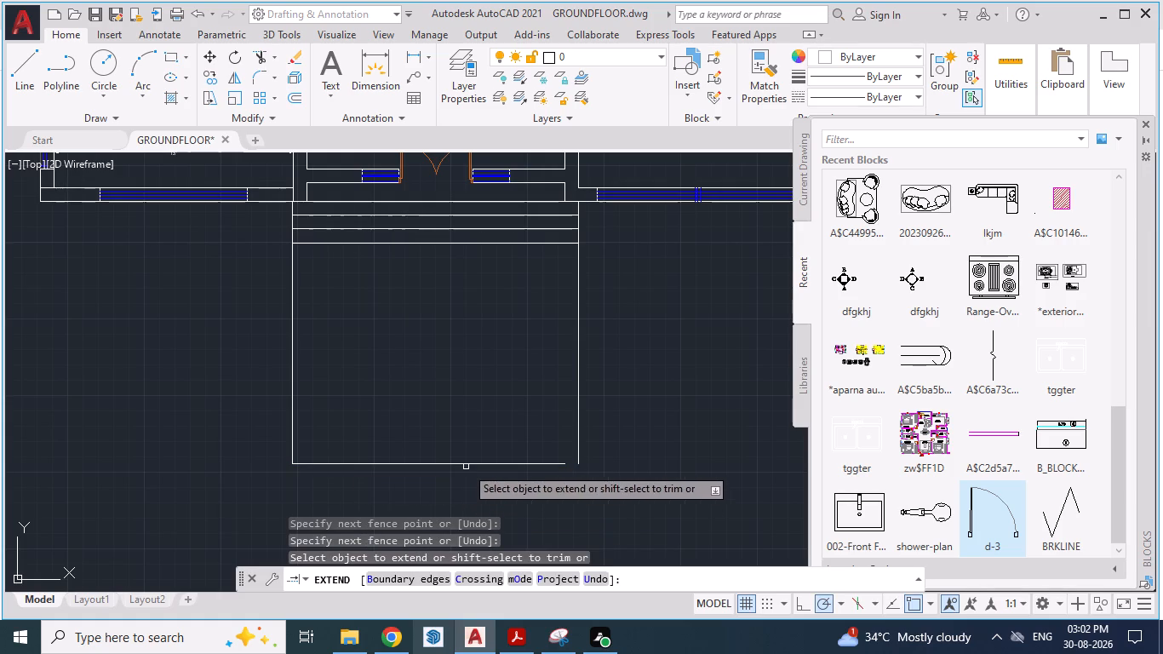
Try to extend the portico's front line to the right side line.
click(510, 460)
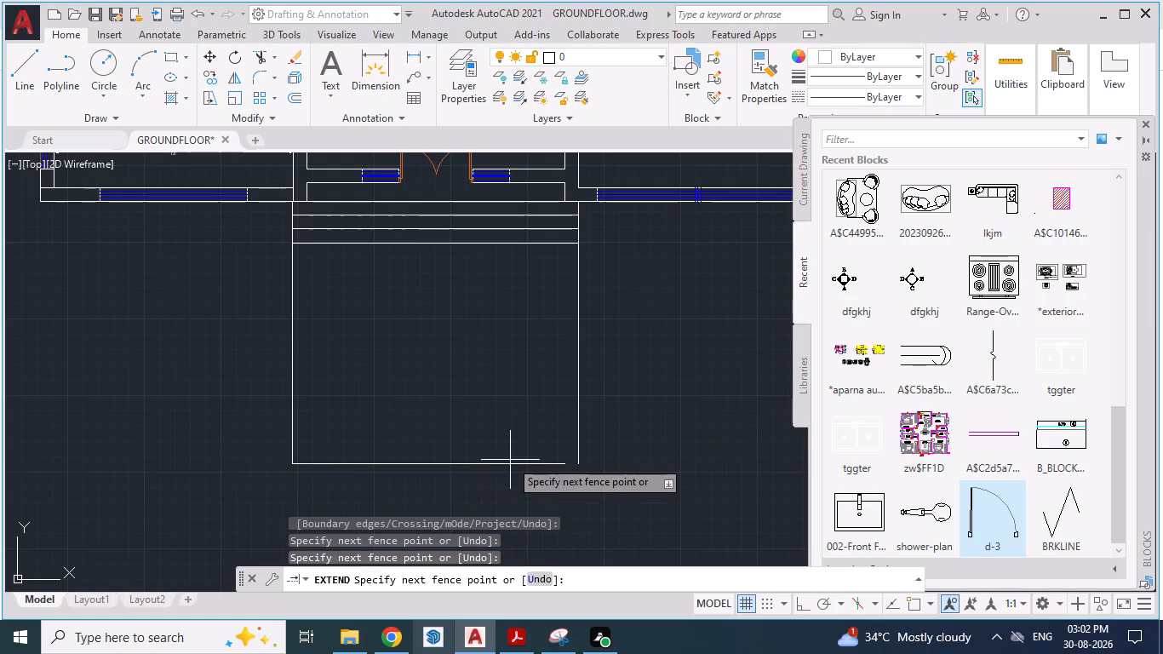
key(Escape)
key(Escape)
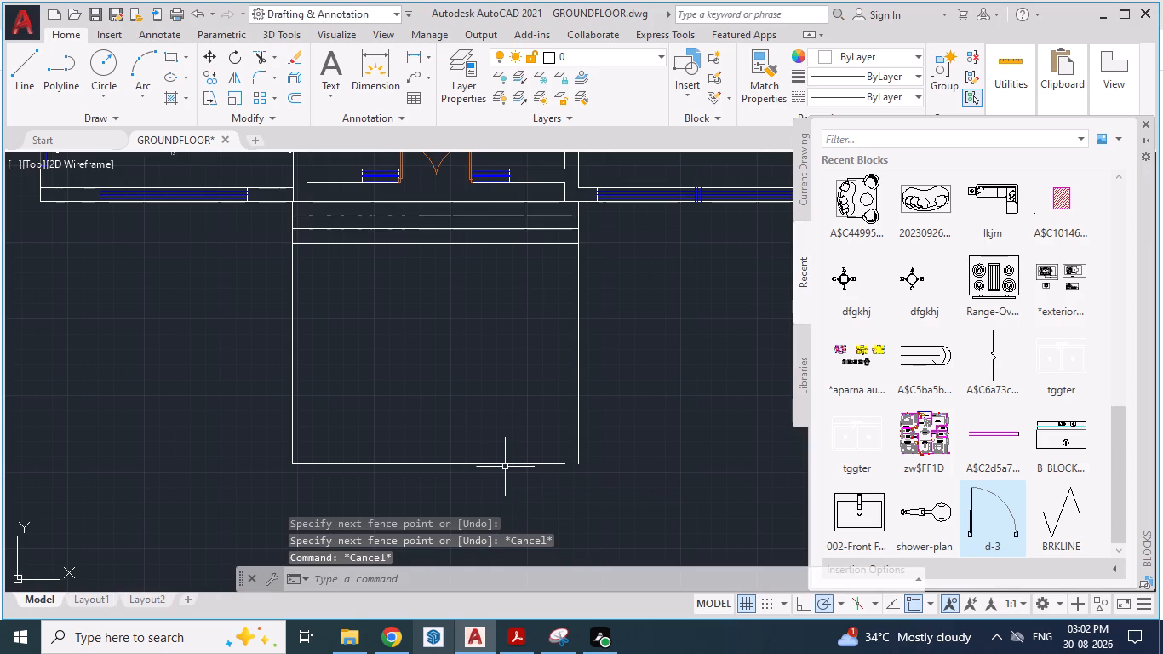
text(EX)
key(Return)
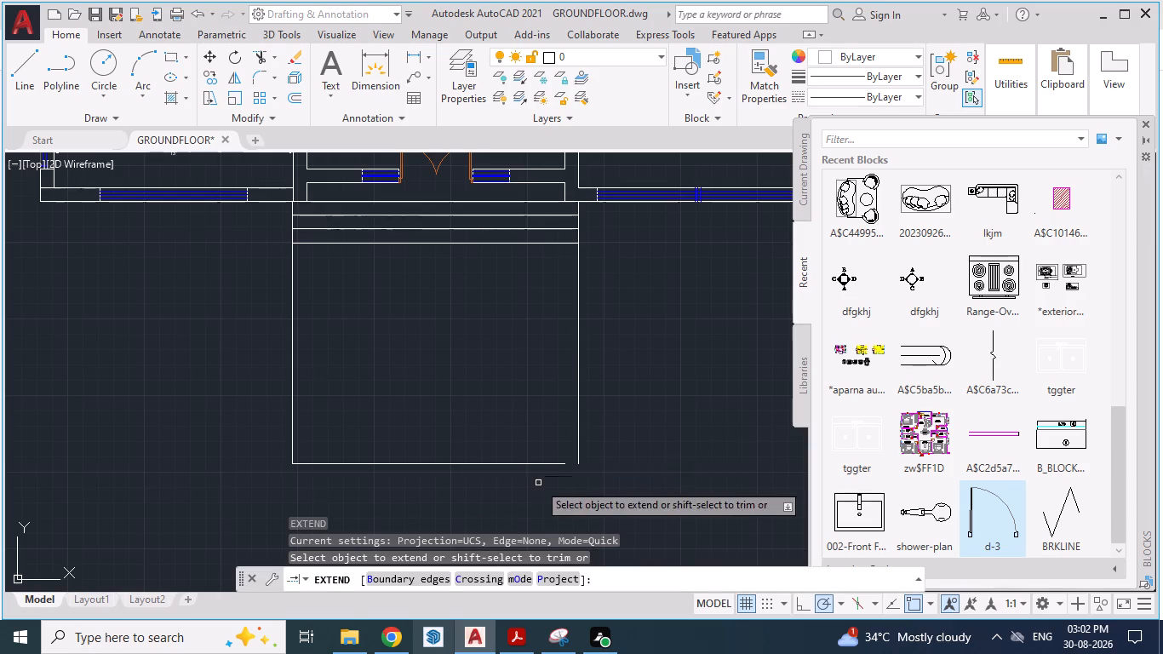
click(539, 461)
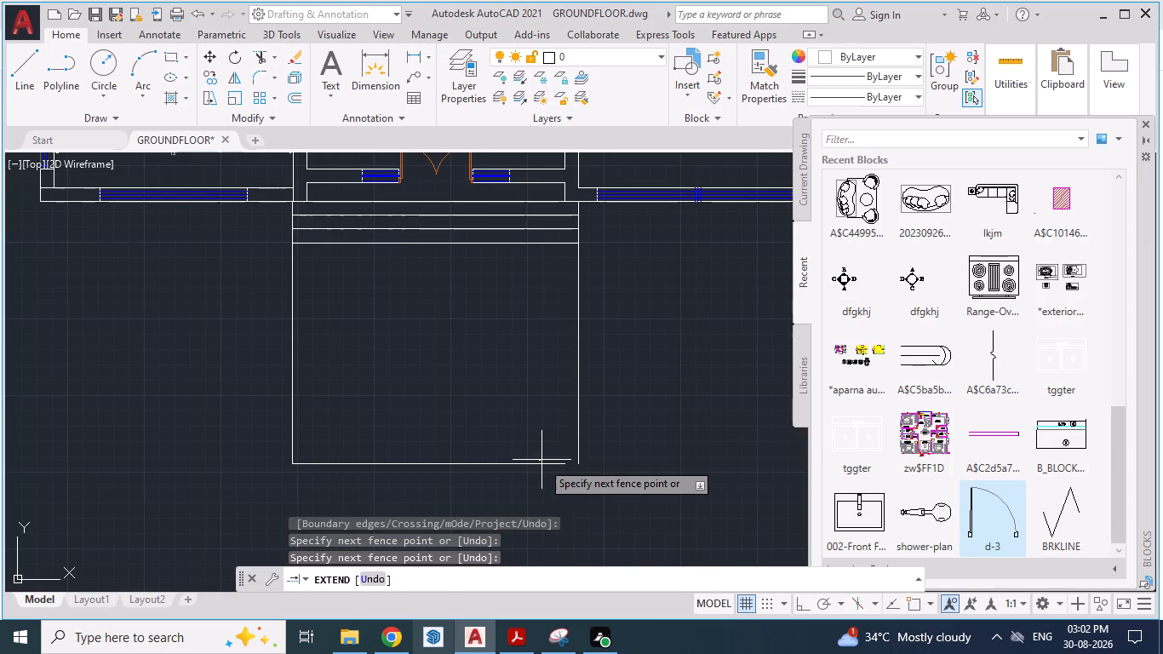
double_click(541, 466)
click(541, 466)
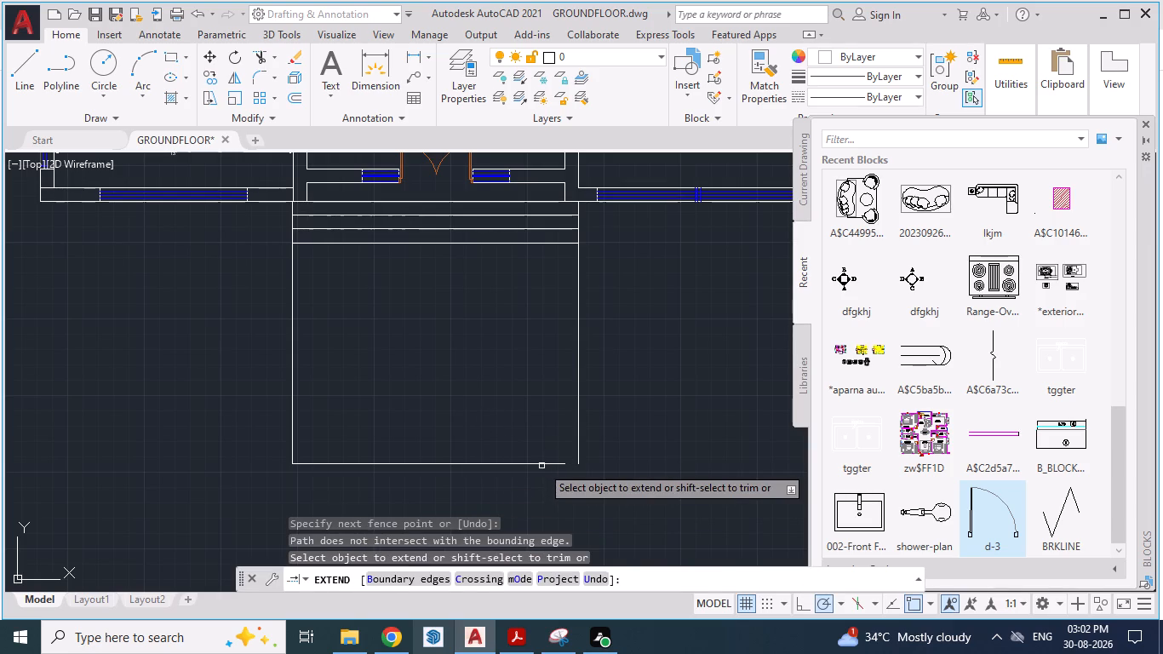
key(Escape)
Stretch the right end of the portico's front line to the lower endpoint of the right side line.
drag(530, 468, 519, 438)
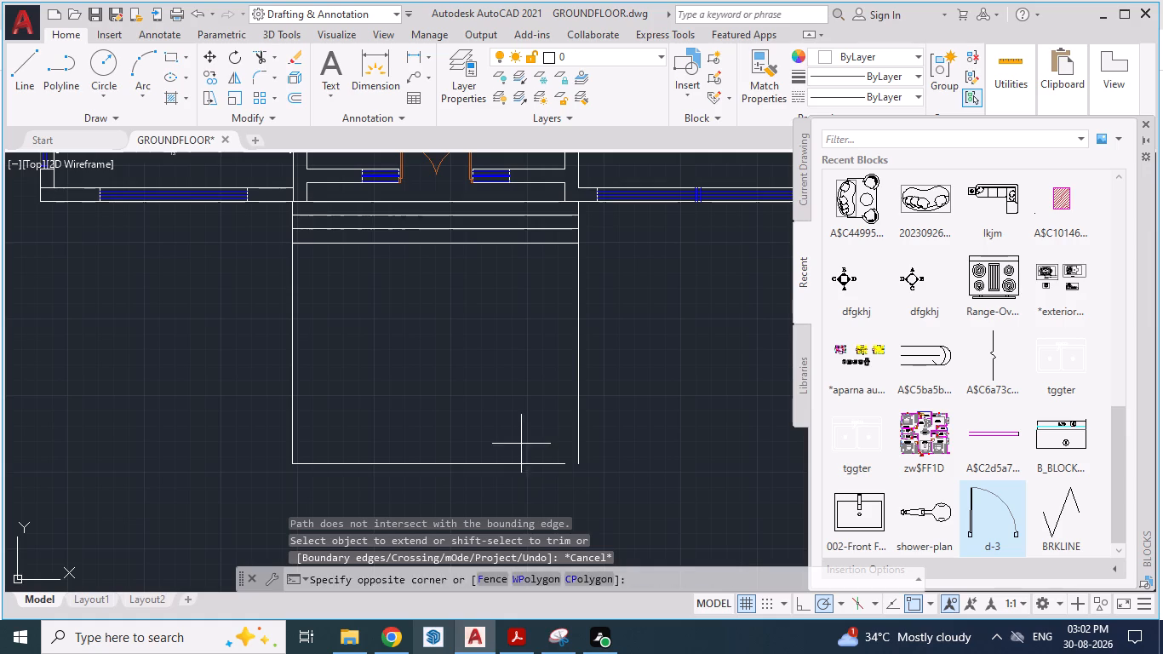
drag(519, 438, 516, 429)
click(516, 429)
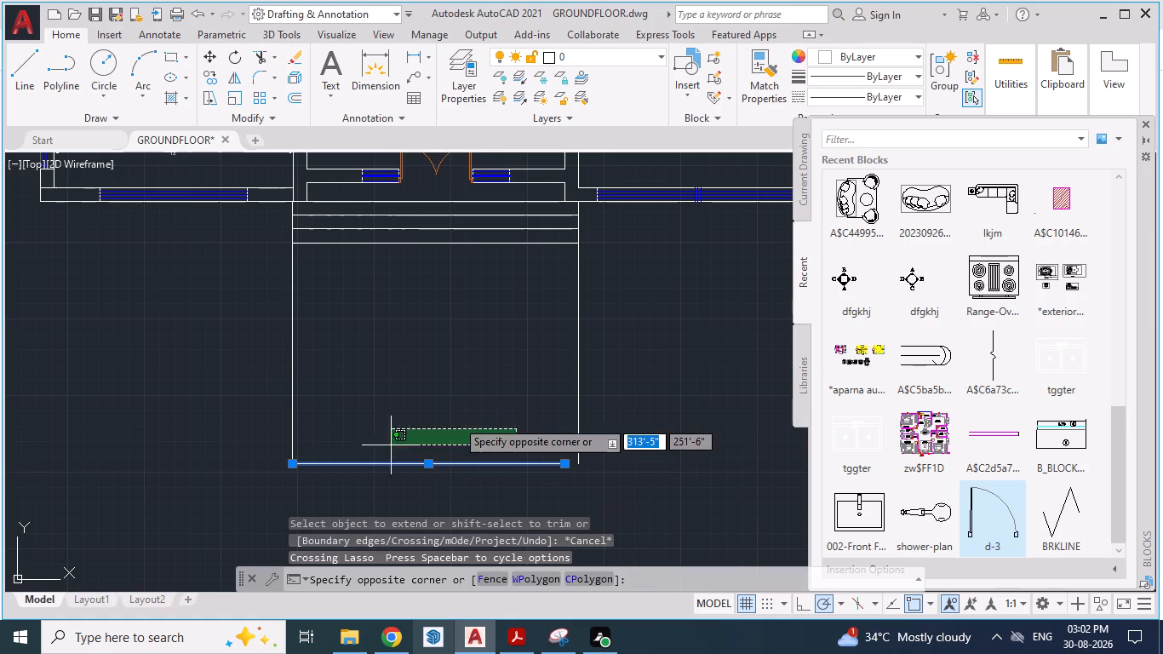
key(Escape)
scroll(608, 514, up, 2)
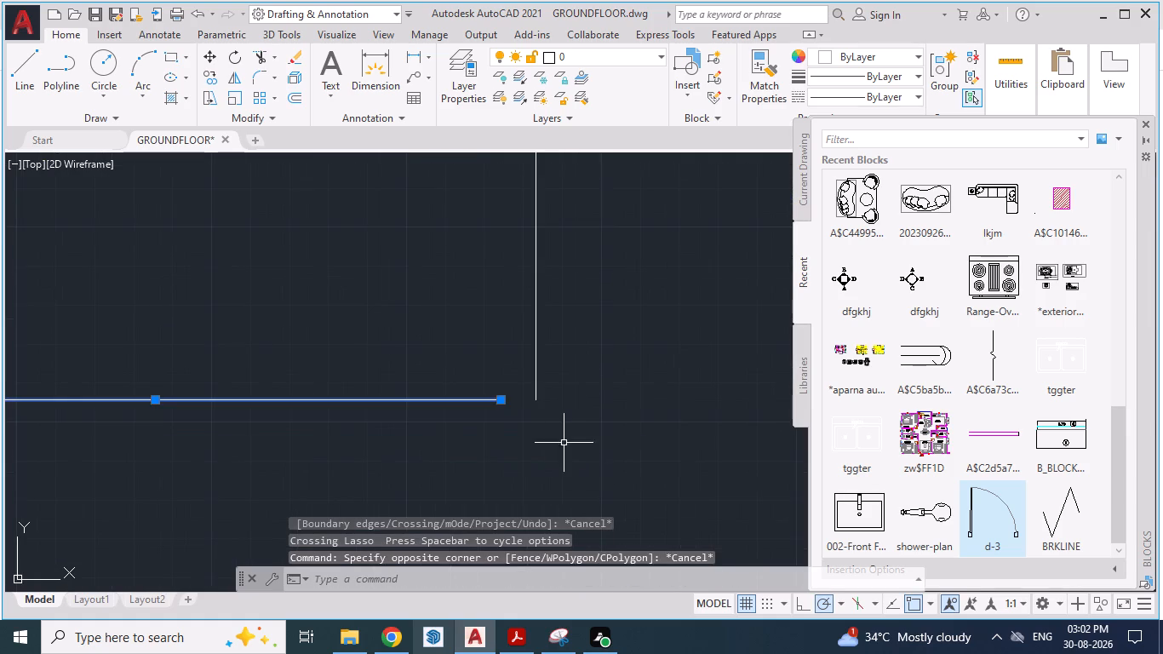
scroll(523, 397, up, 1)
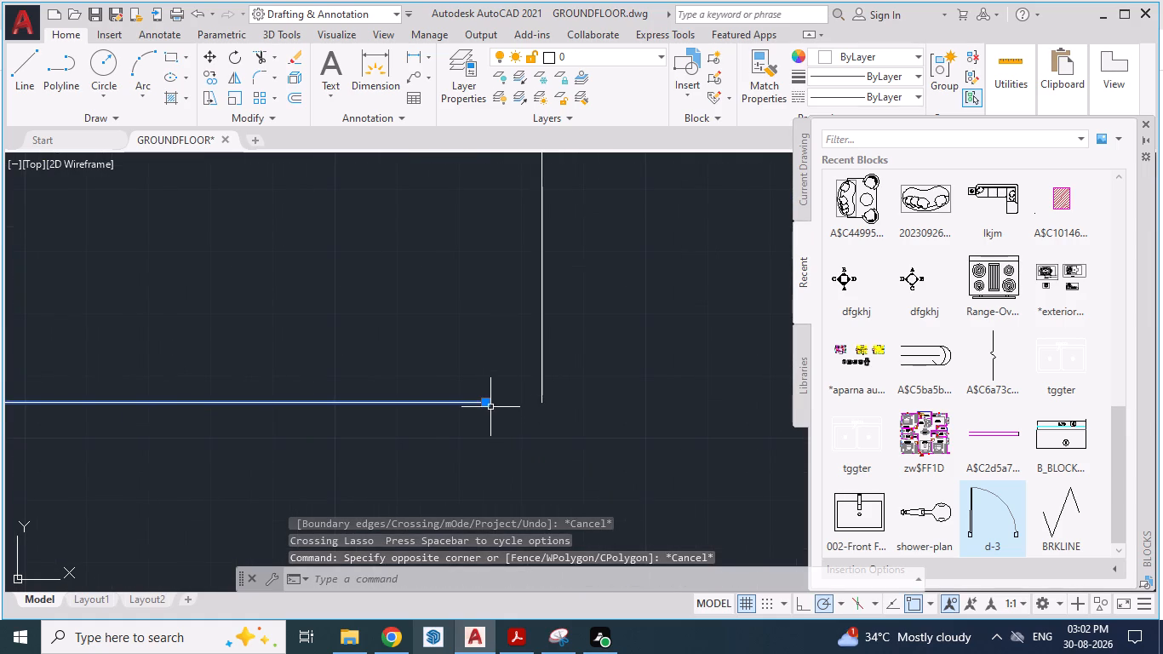
drag(484, 402, 546, 400)
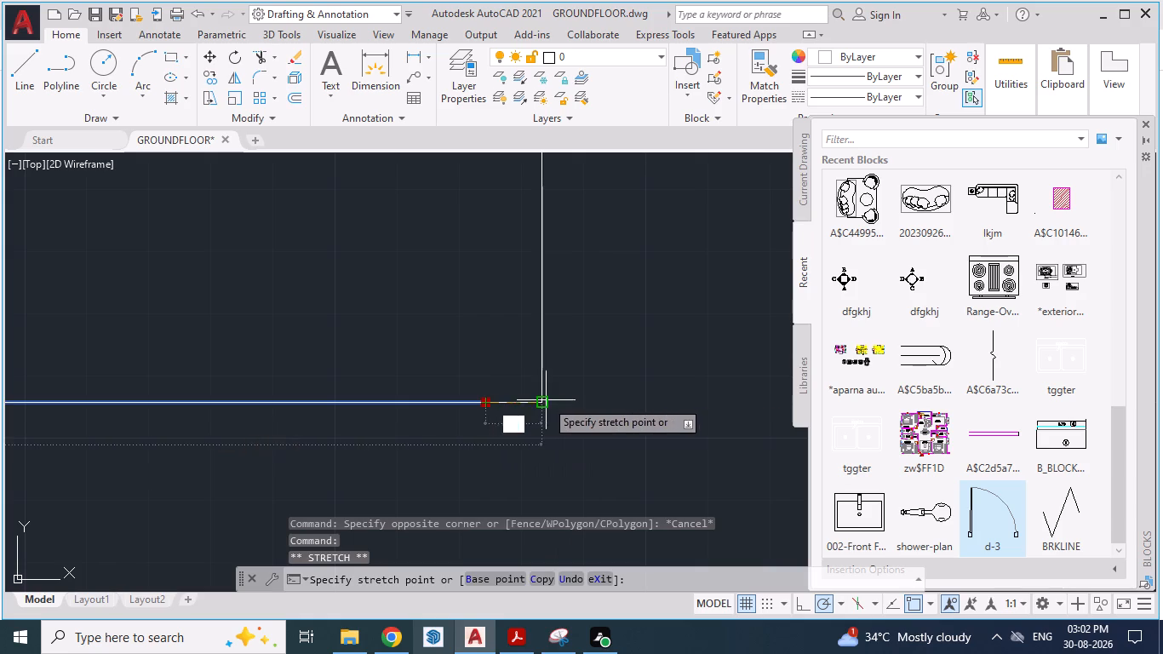
drag(546, 400, 547, 400)
click(547, 400)
scroll(616, 429, down, 3)
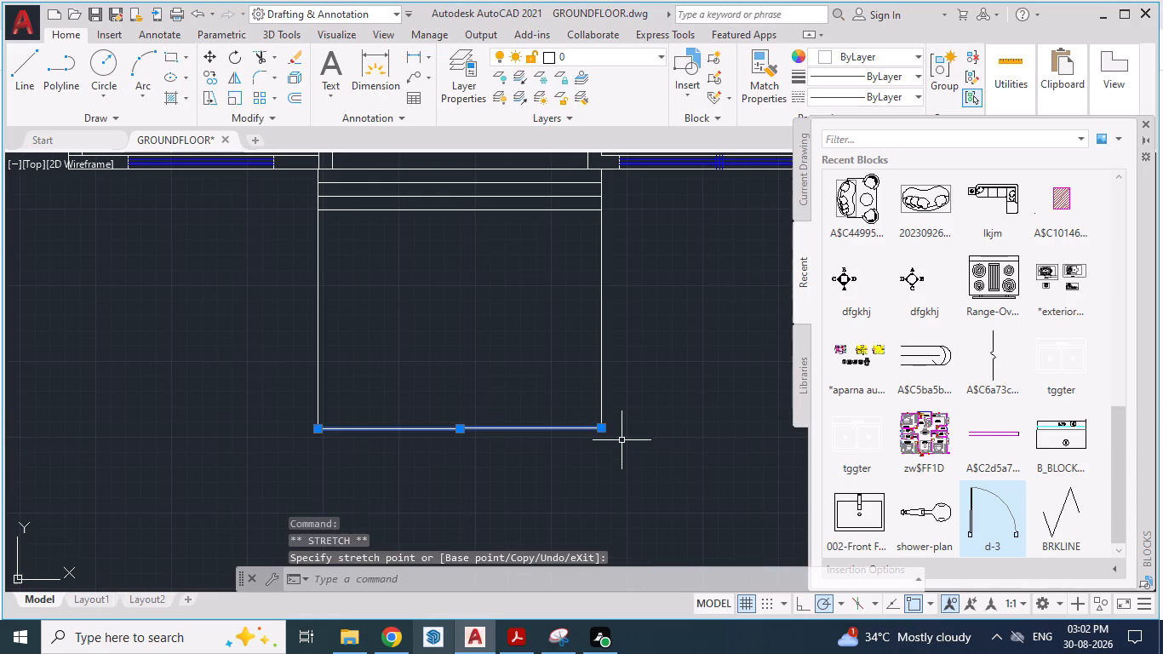
key(Escape)
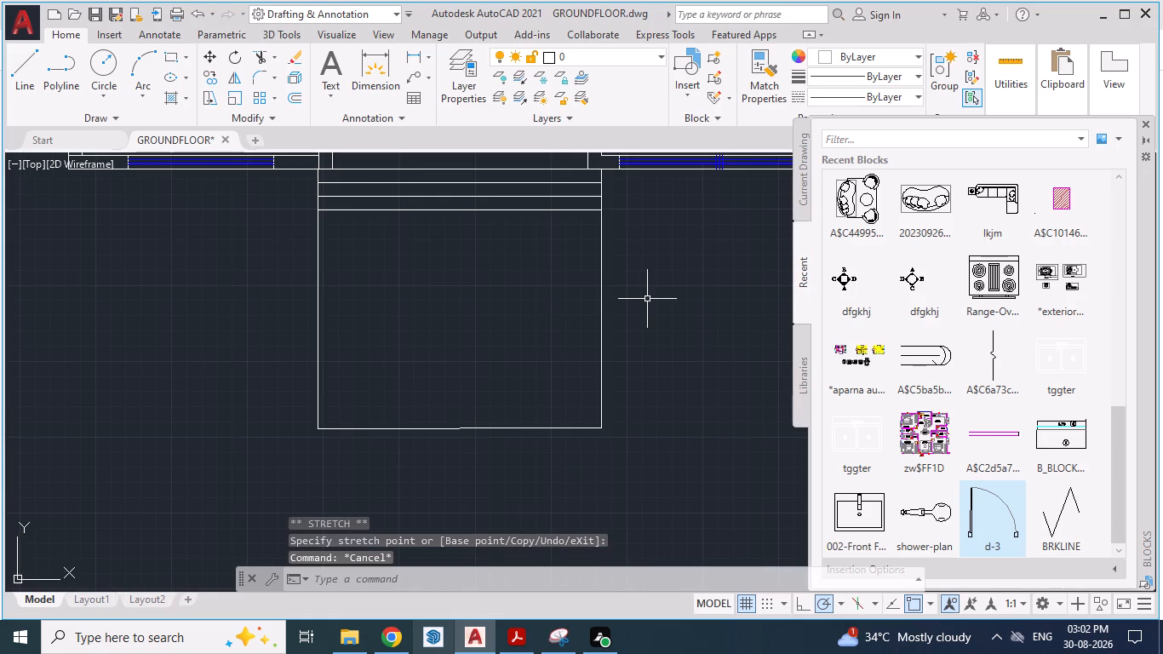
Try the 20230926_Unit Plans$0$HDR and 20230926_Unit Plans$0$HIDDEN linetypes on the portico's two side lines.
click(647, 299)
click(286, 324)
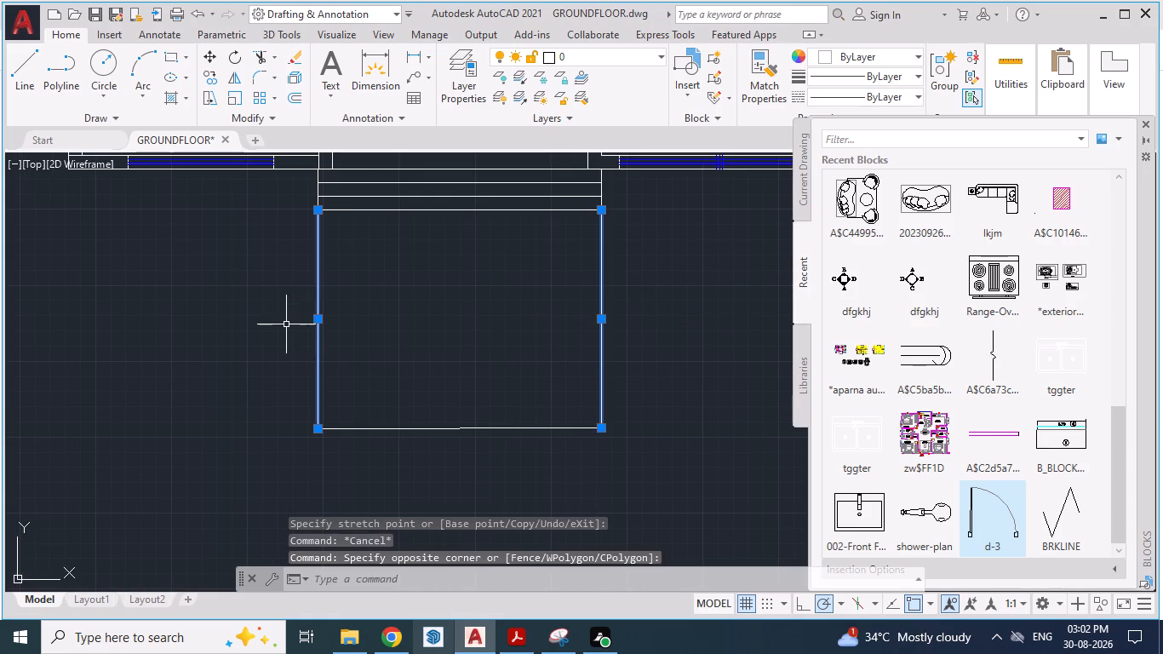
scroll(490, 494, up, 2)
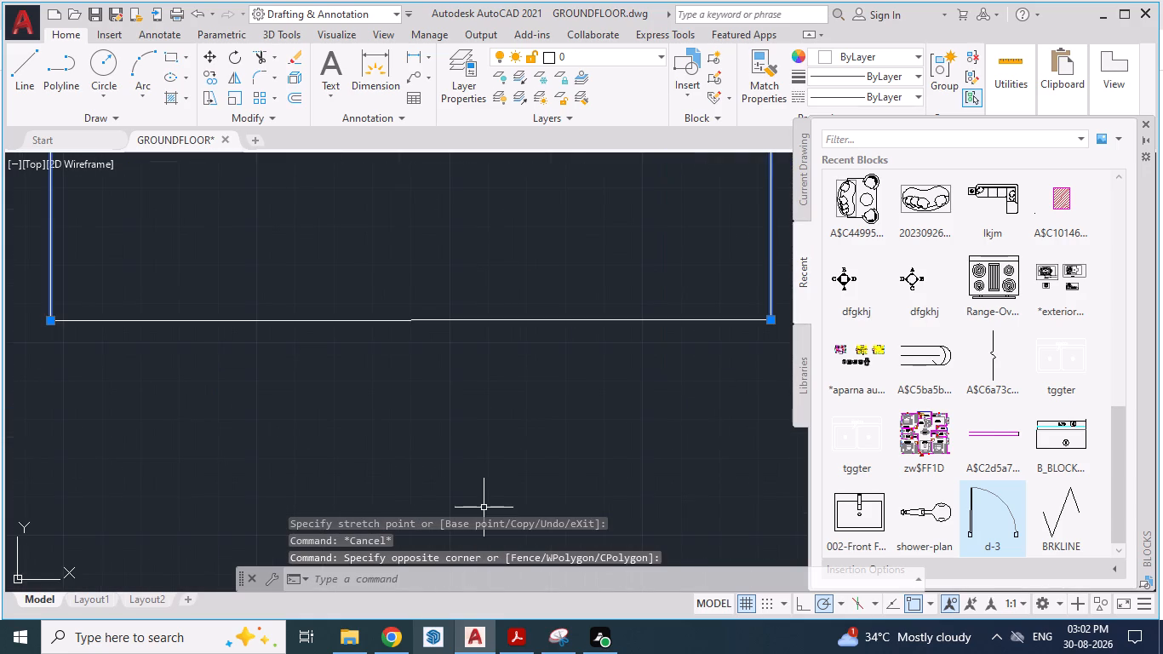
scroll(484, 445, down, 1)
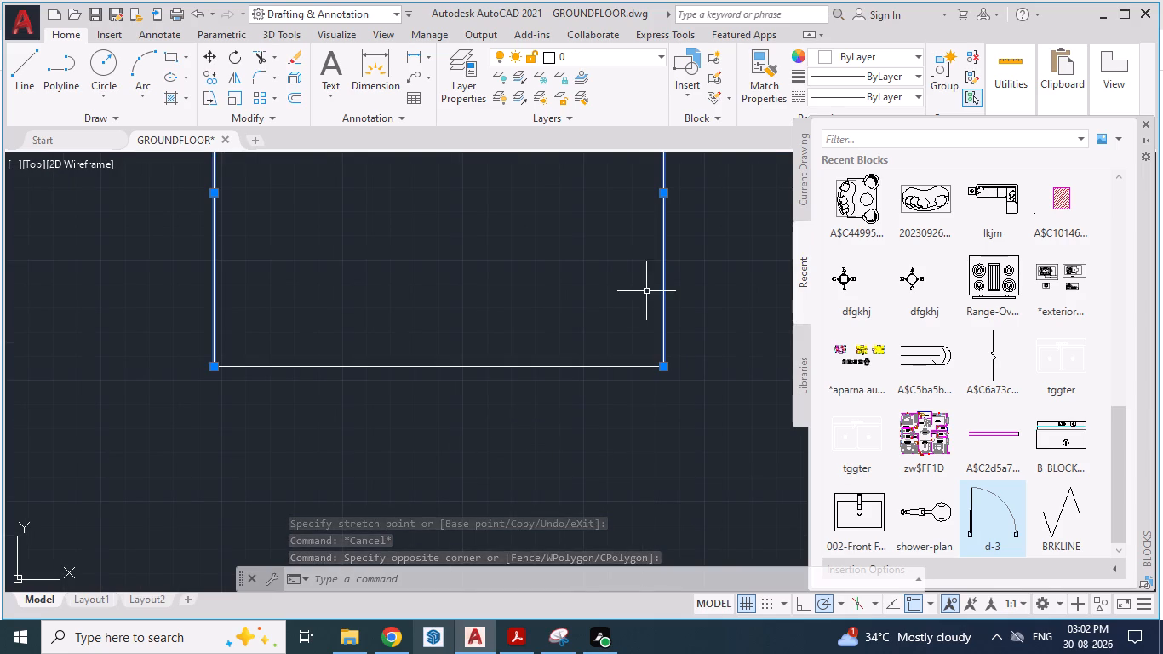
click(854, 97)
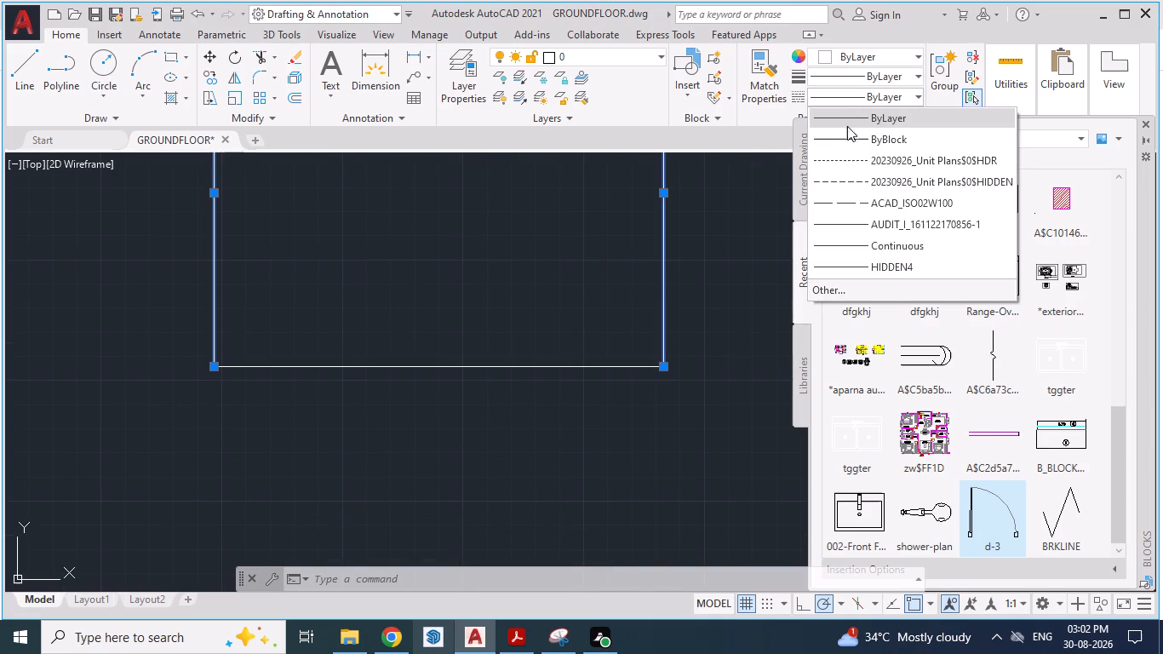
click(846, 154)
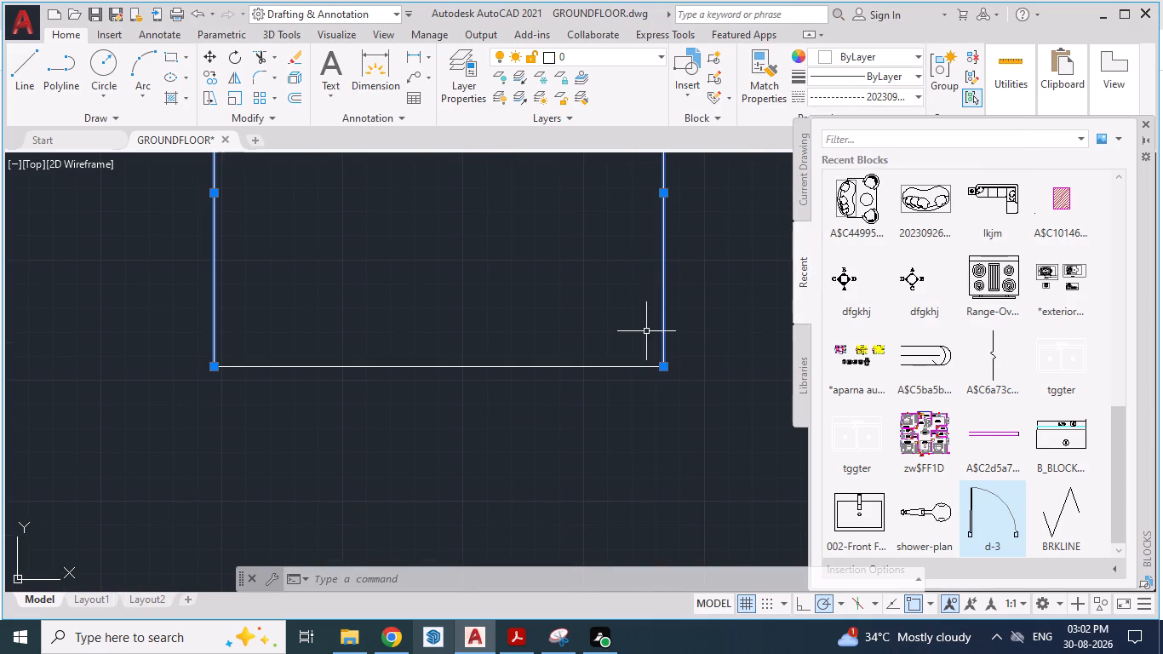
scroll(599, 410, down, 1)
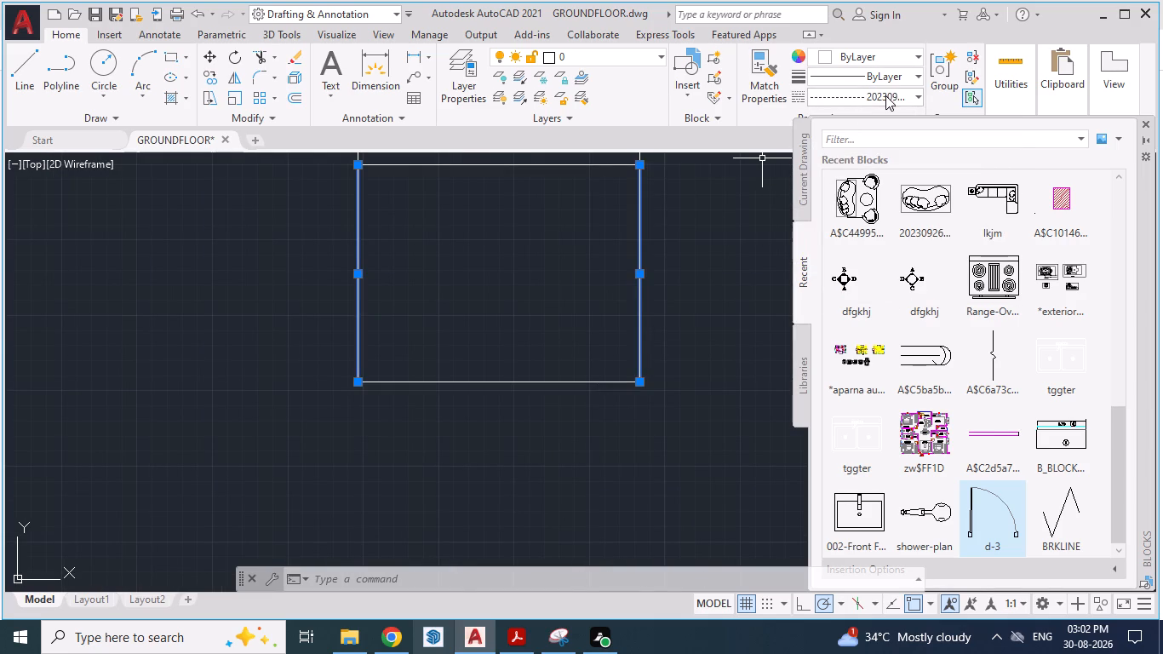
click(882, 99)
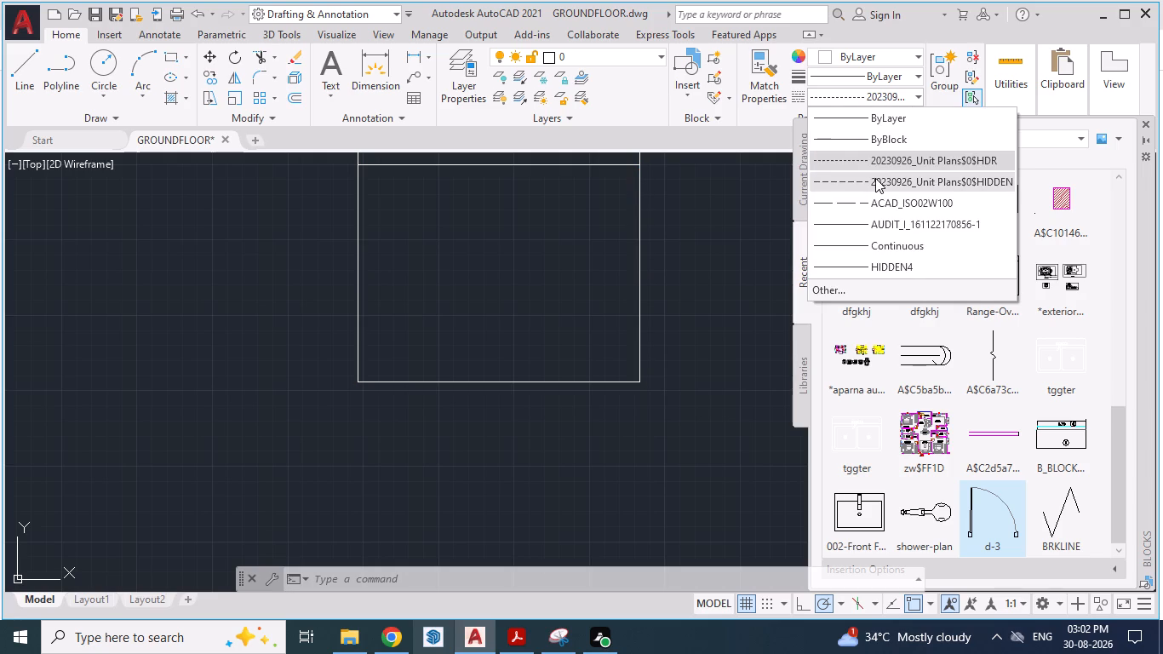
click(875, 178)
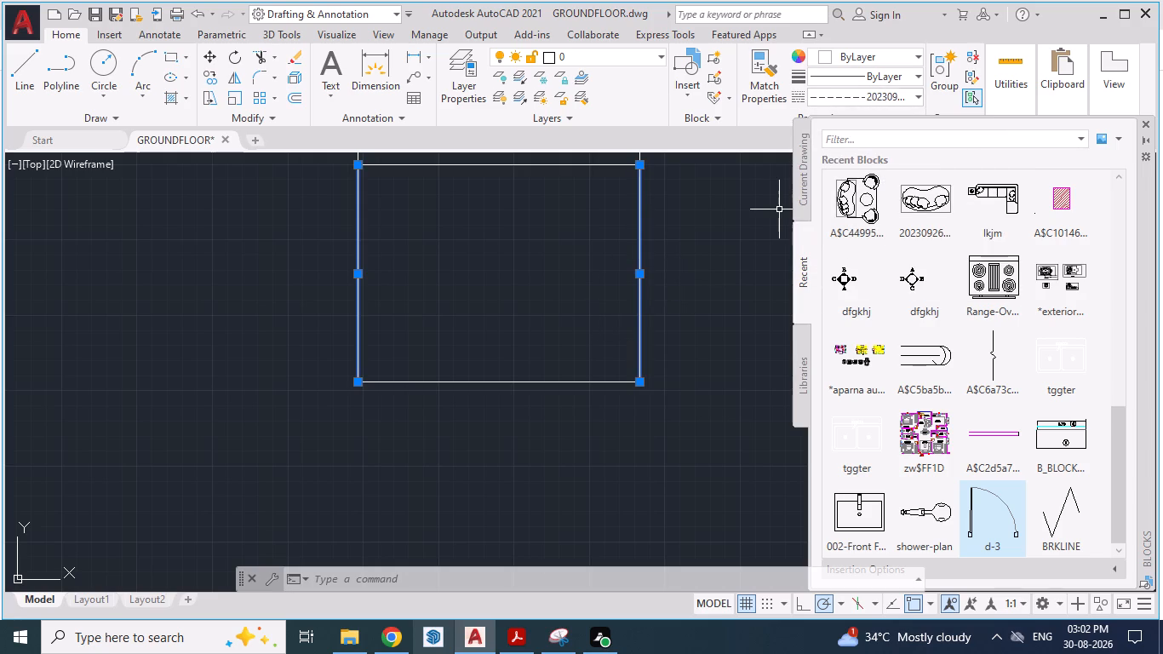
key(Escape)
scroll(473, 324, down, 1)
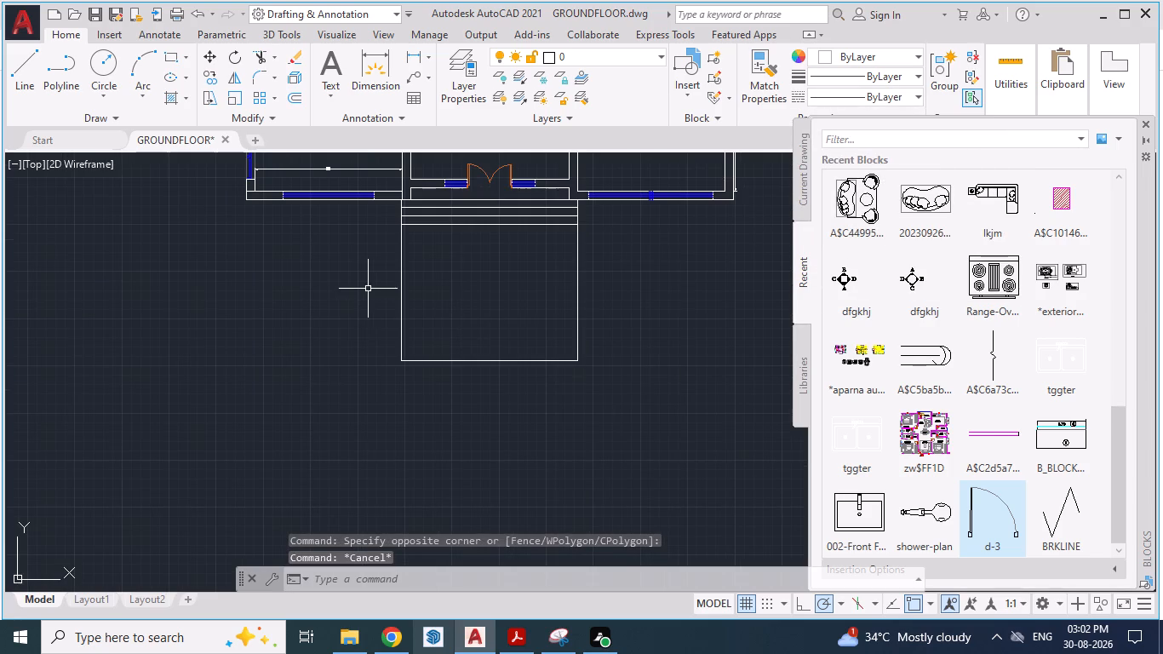
Set the linetype of the portico's two vertical side lines to ACAD_ISO02W100 in their properties.
click(402, 290)
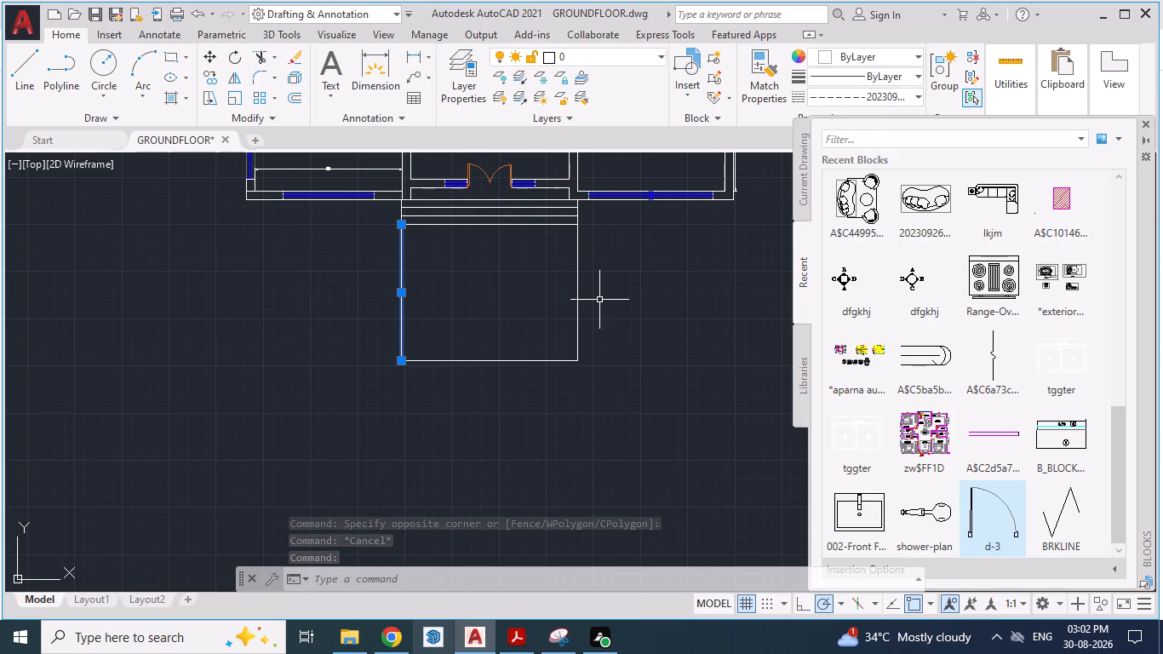
click(577, 283)
right_click(577, 283)
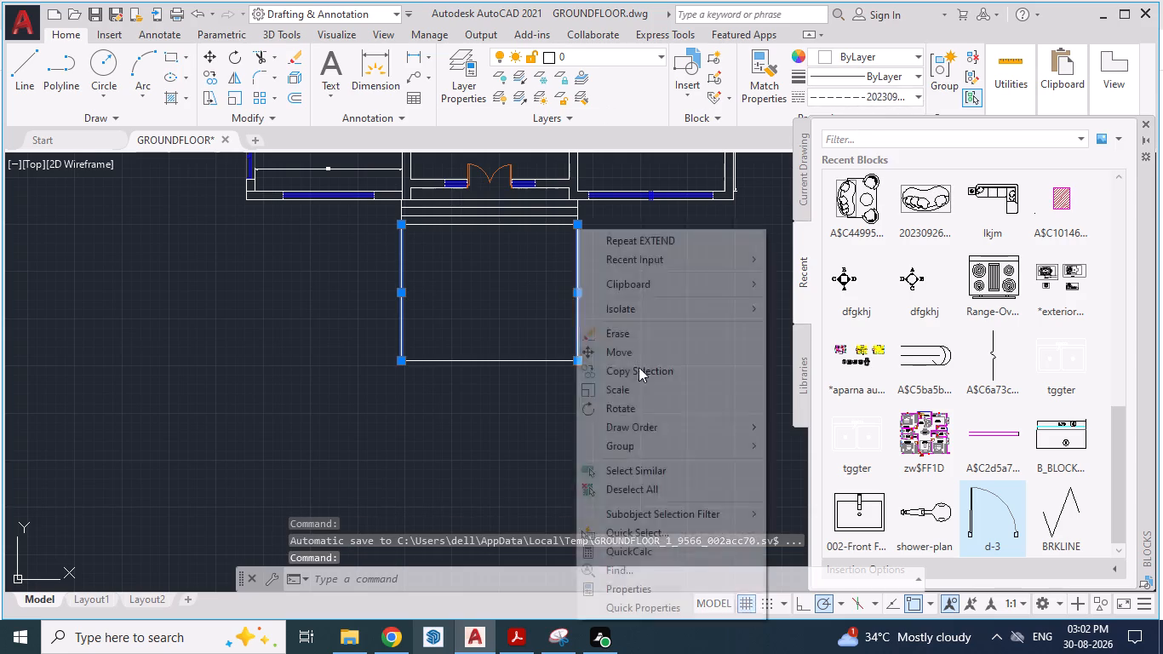
click(653, 585)
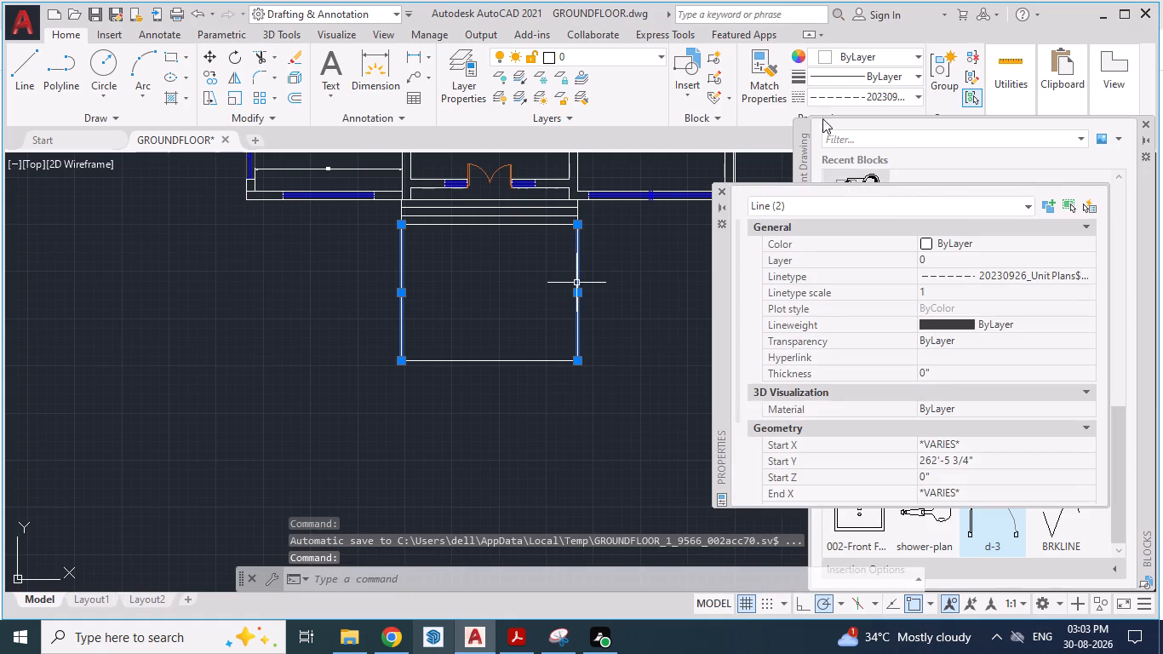
click(988, 275)
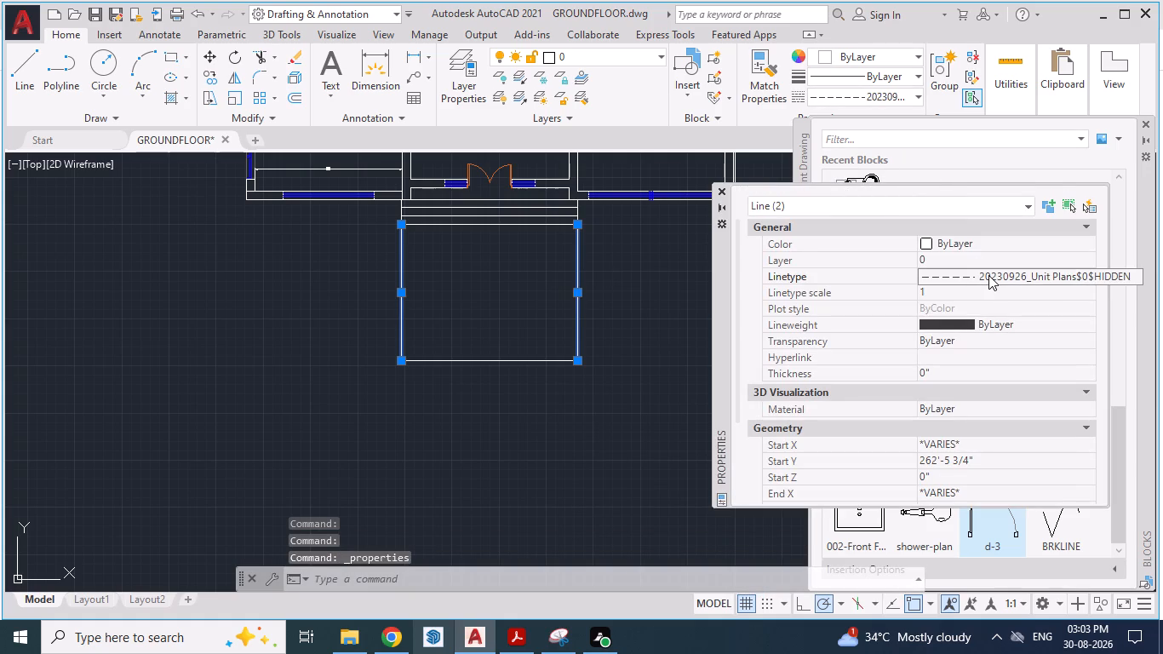
click(988, 275)
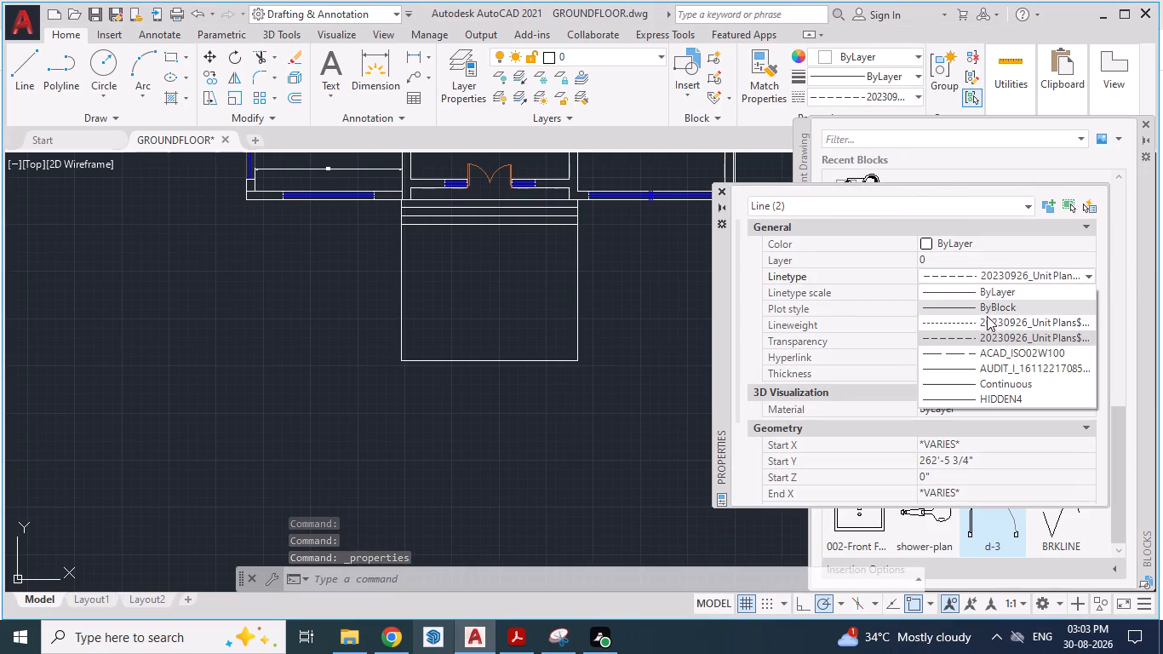
click(986, 347)
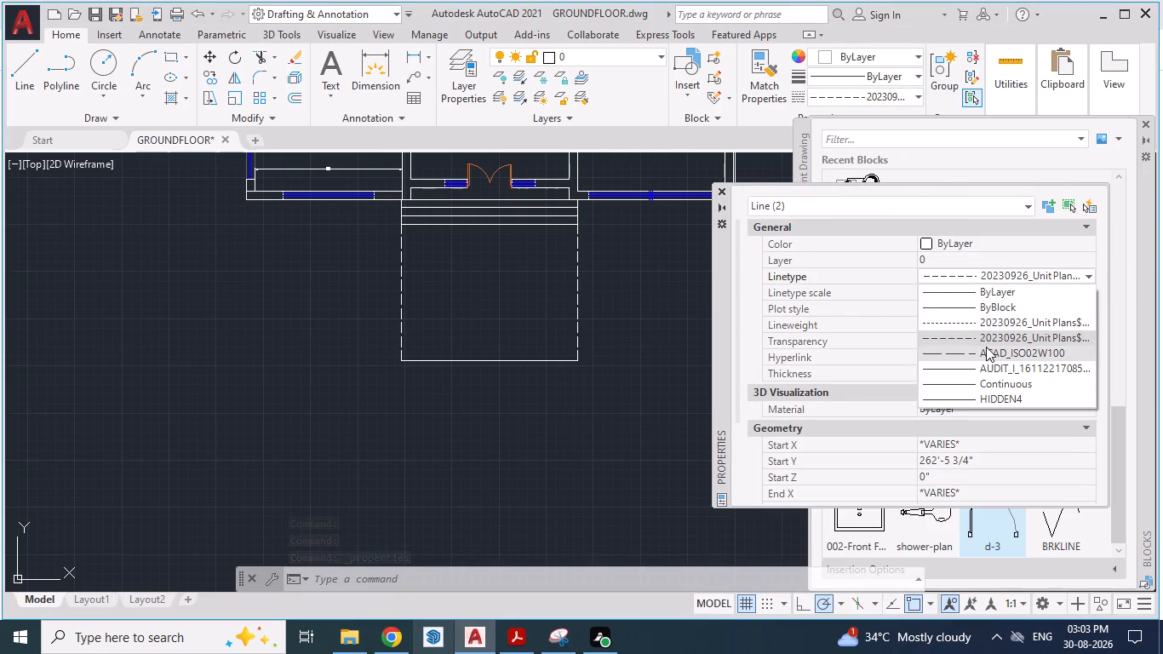
click(719, 191)
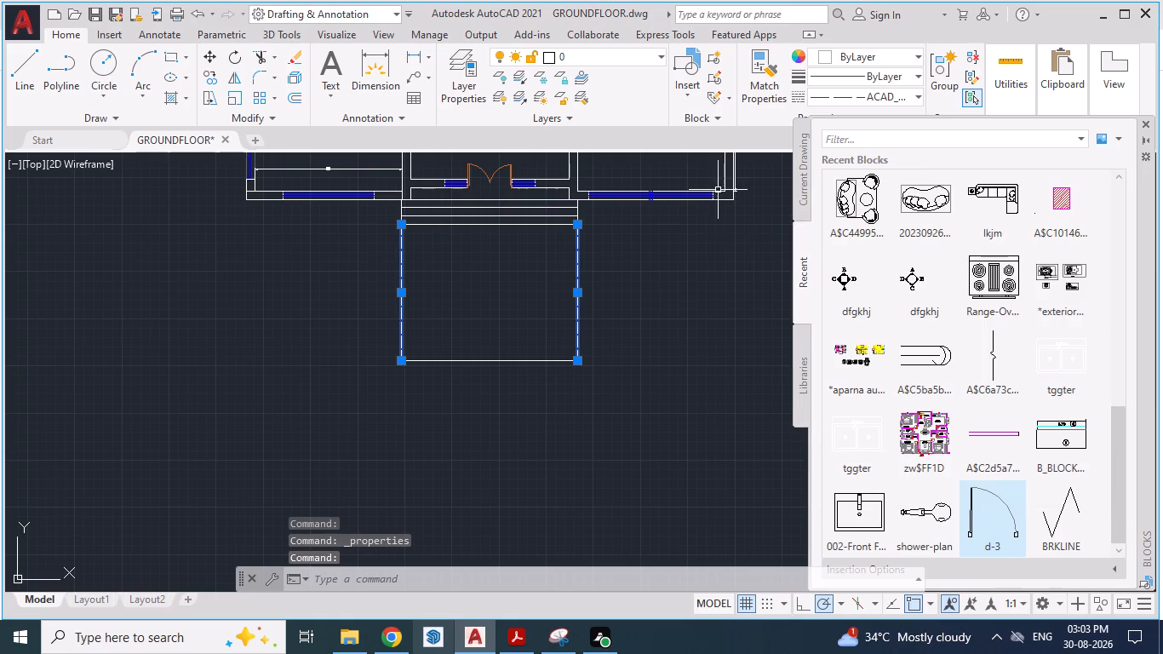
click(660, 367)
key(Escape)
scroll(660, 367, down, 1)
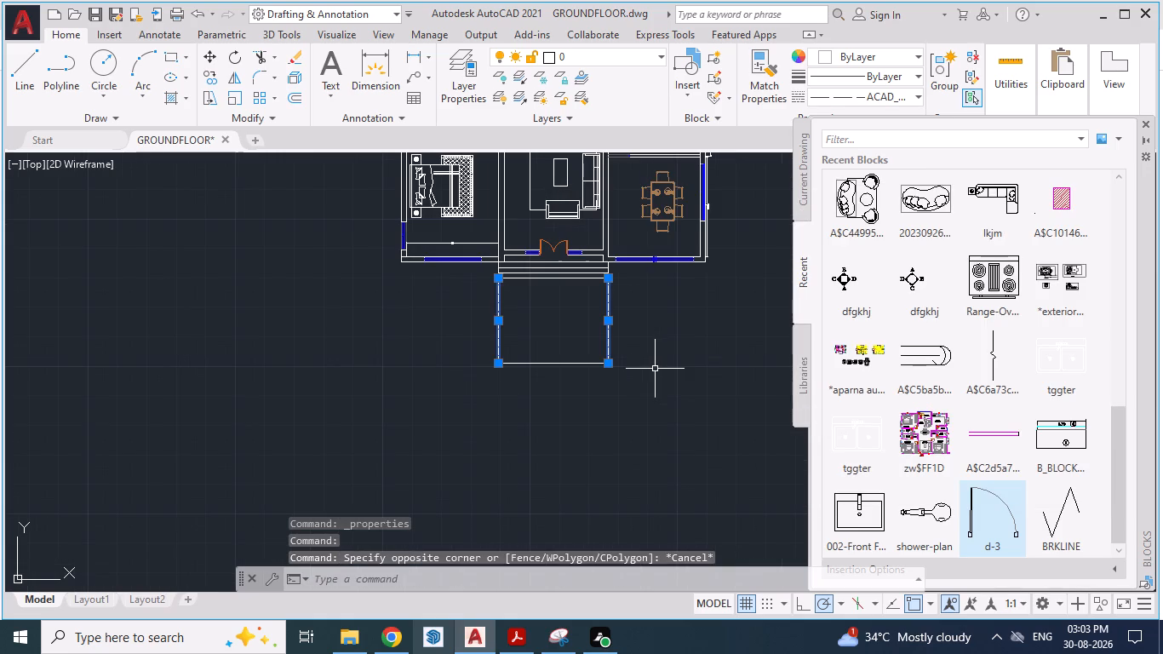
click(655, 369)
key(Escape)
key(Escape)
key(Escape)
scroll(604, 375, down, 2)
scroll(717, 377, up, 1)
Check the portico in the reference PDF in Adobe Acrobat and compare it with the AutoCAD plan.
key(alt+Tab)
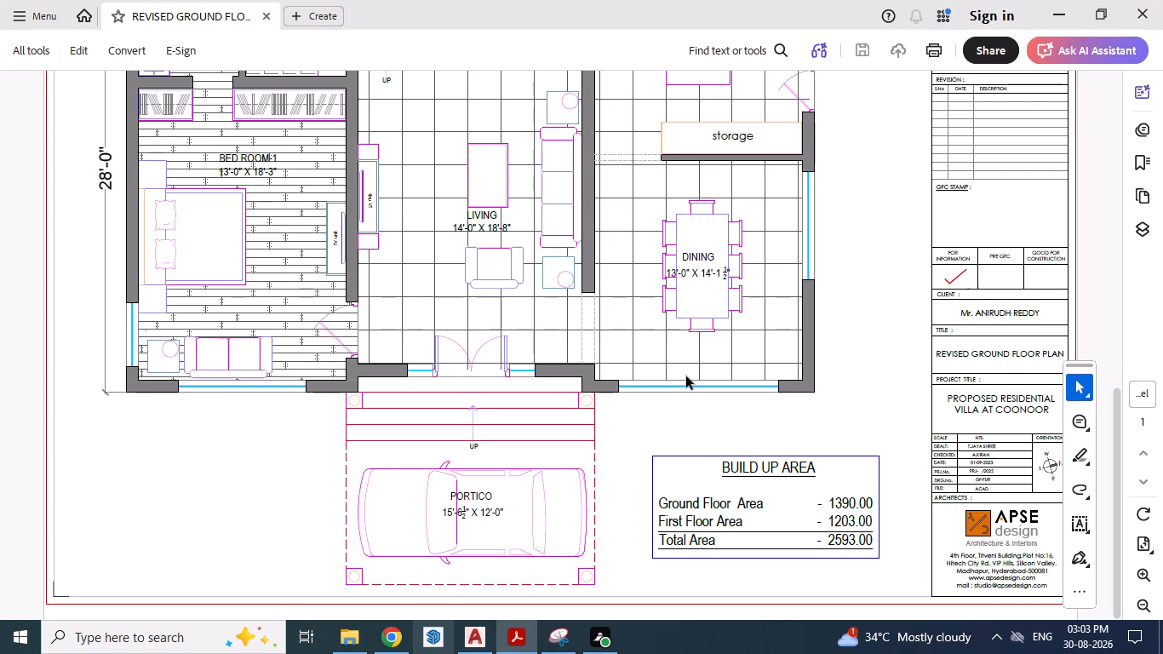
key(alt+Tab)
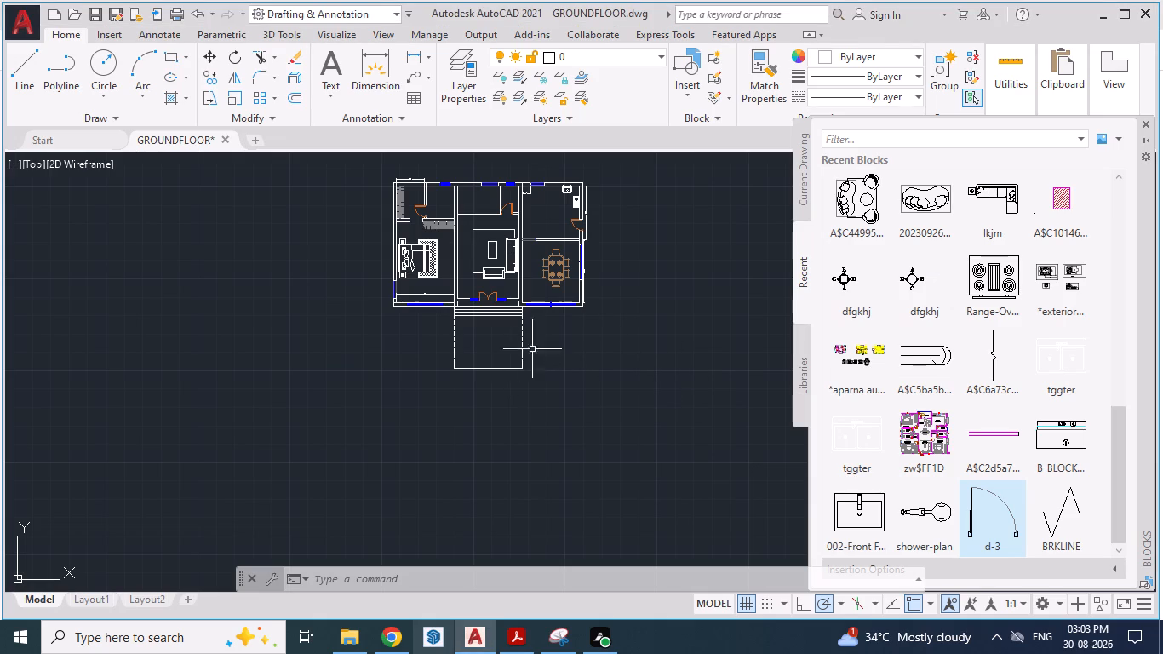
scroll(902, 317, up, 2)
scroll(849, 190, up, 4)
scroll(849, 190, down, 12)
scroll(857, 261, down, 4)
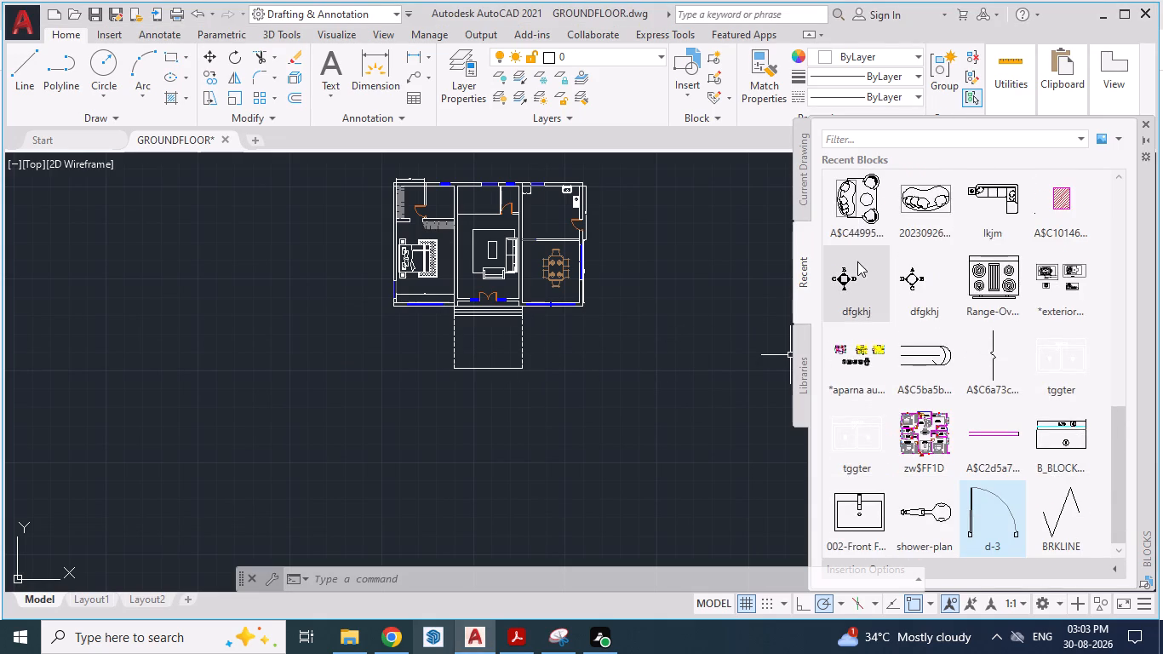
Look through the recent blocks, the current drawing's blocks and the ARCH PLANS - 900 SQ YRDS (1).dwg library.
scroll(857, 261, down, 4)
scroll(857, 267, up, 11)
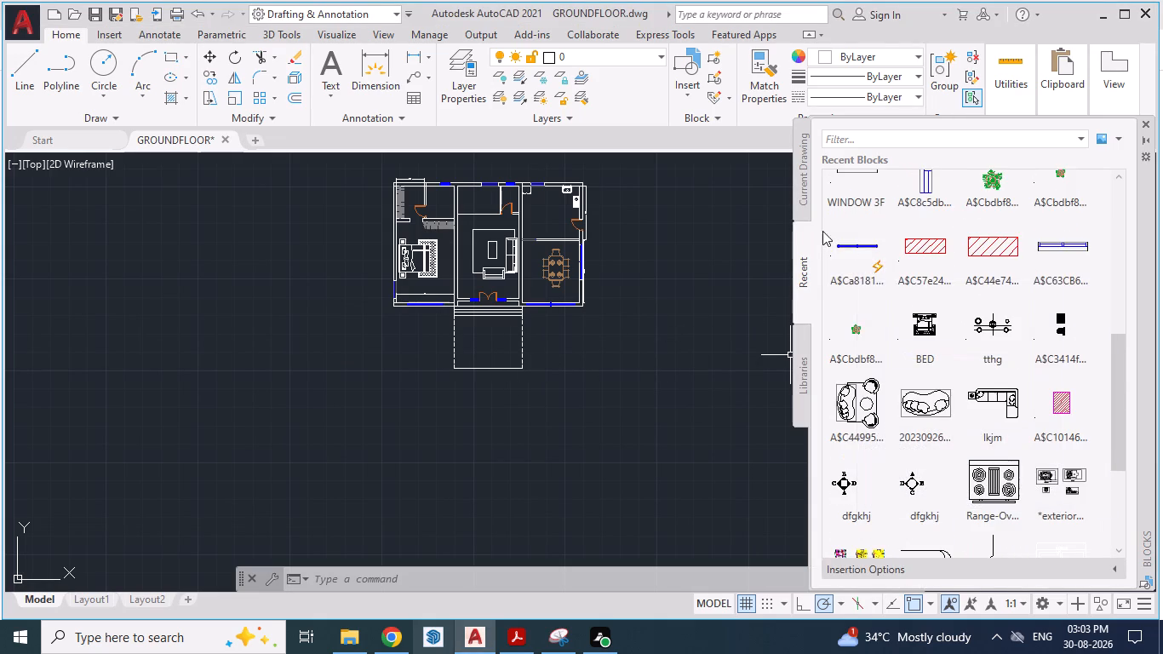
scroll(1097, 238, up, 3)
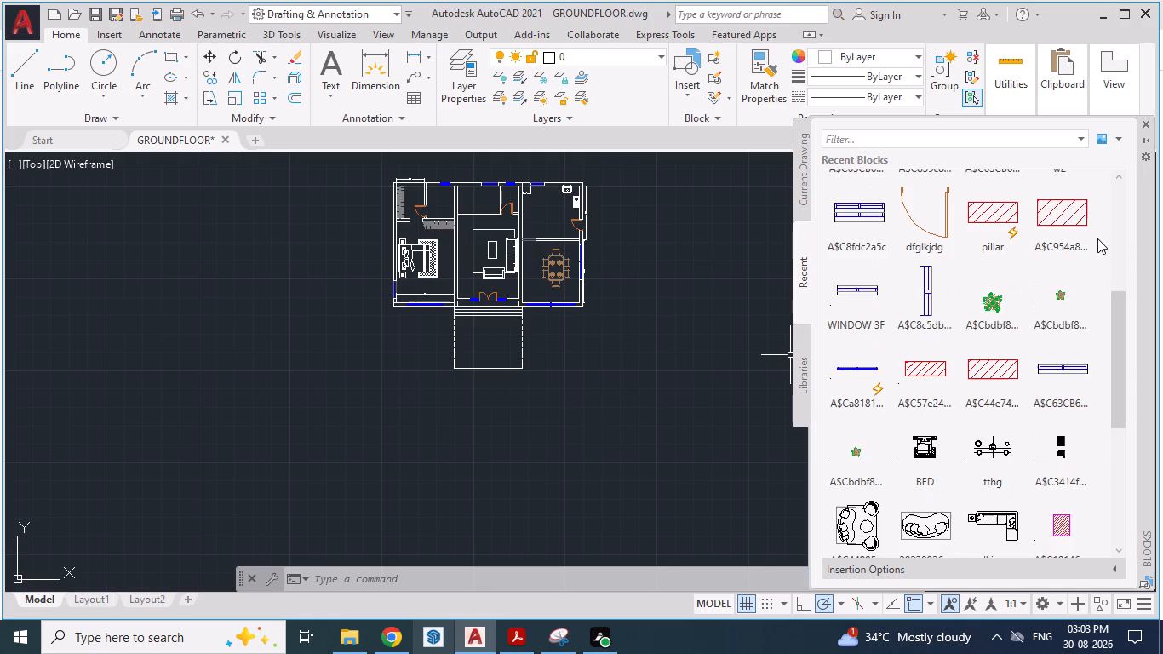
scroll(1097, 238, up, 7)
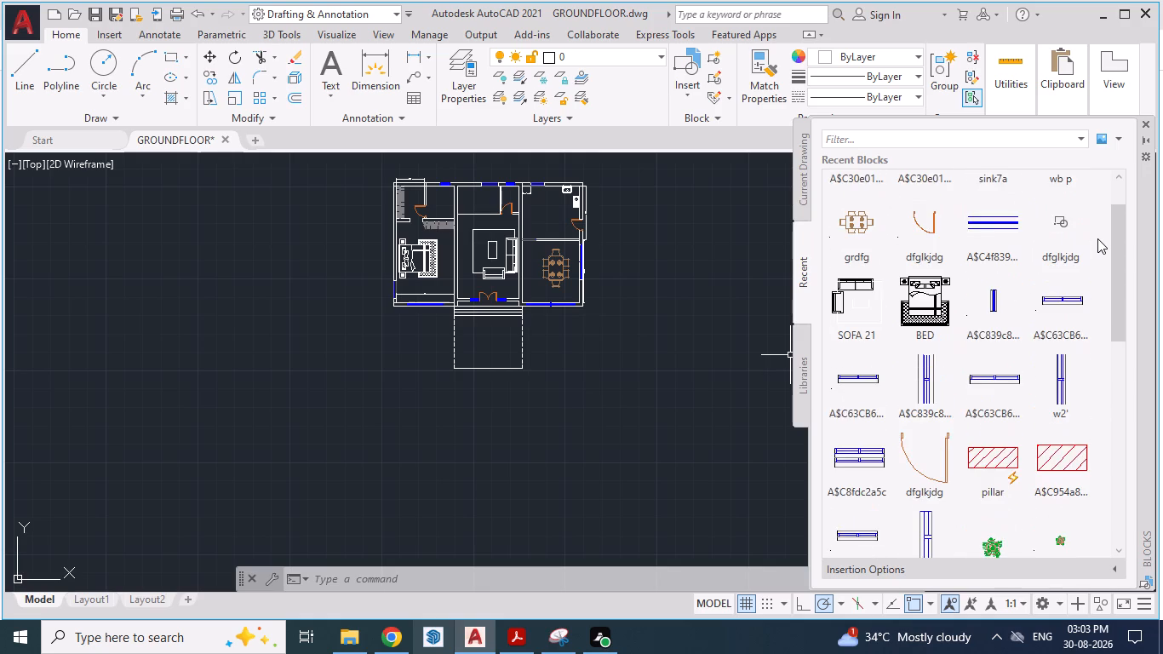
scroll(1097, 238, up, 8)
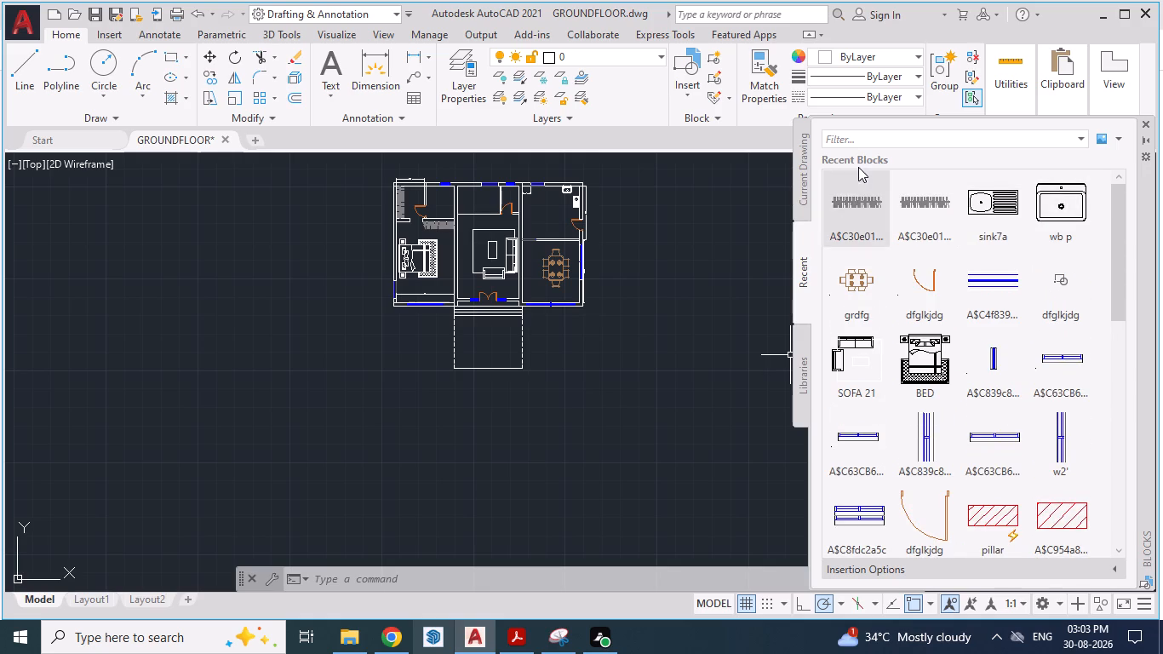
click(799, 174)
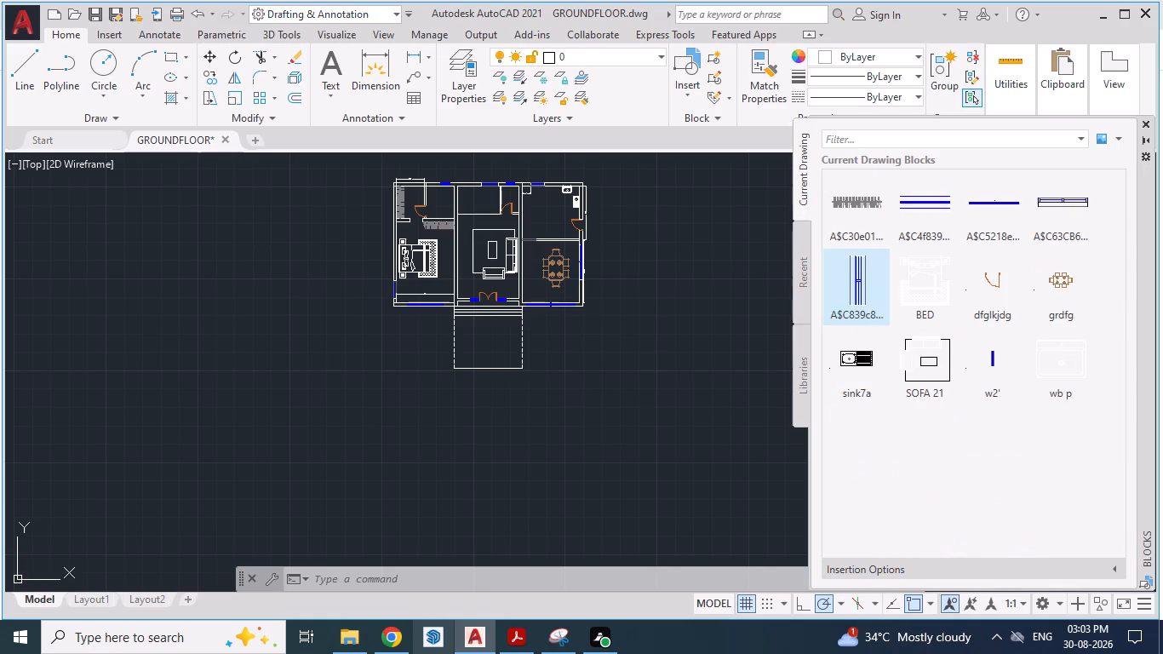
click(800, 390)
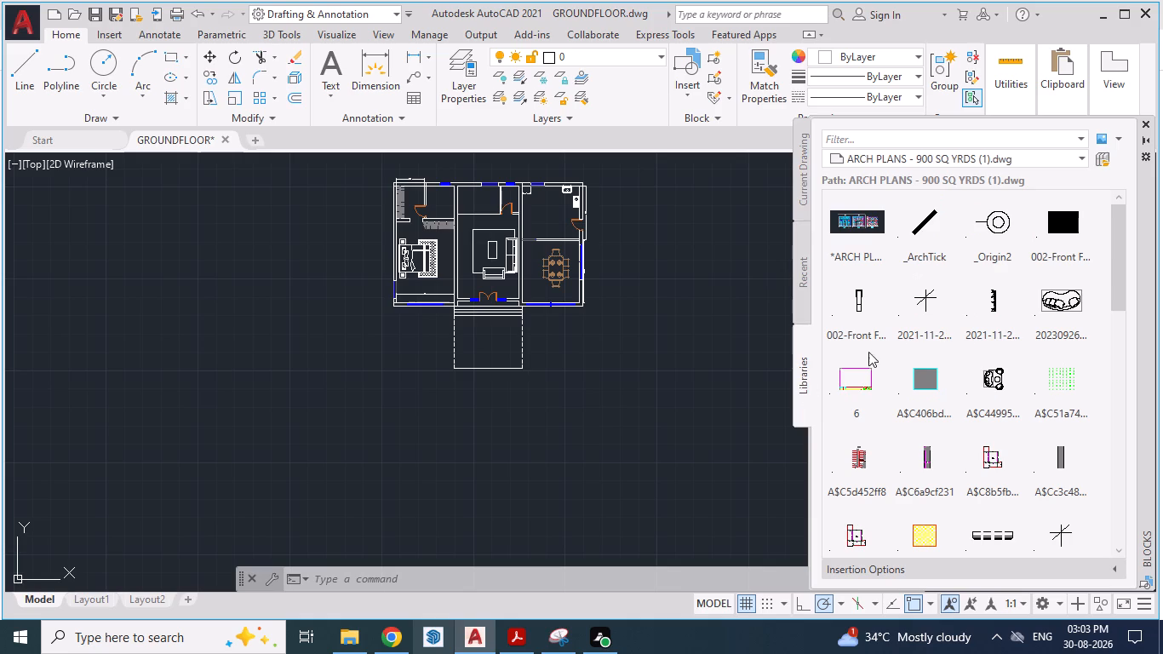
scroll(1109, 322, down, 3)
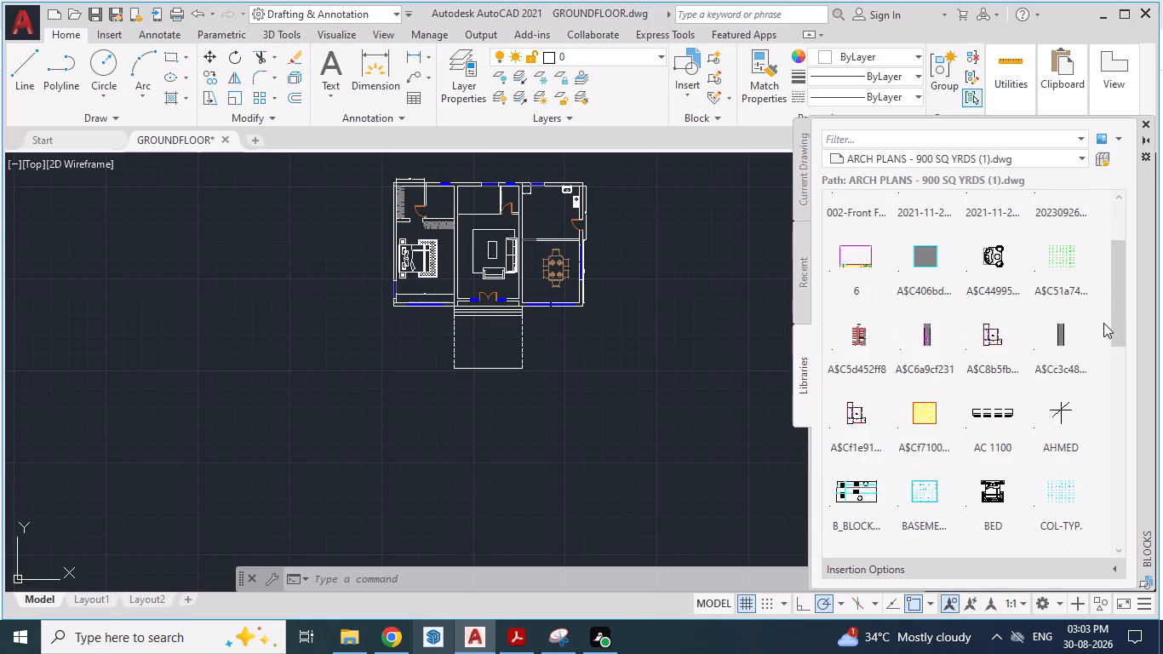
scroll(1103, 323, down, 7)
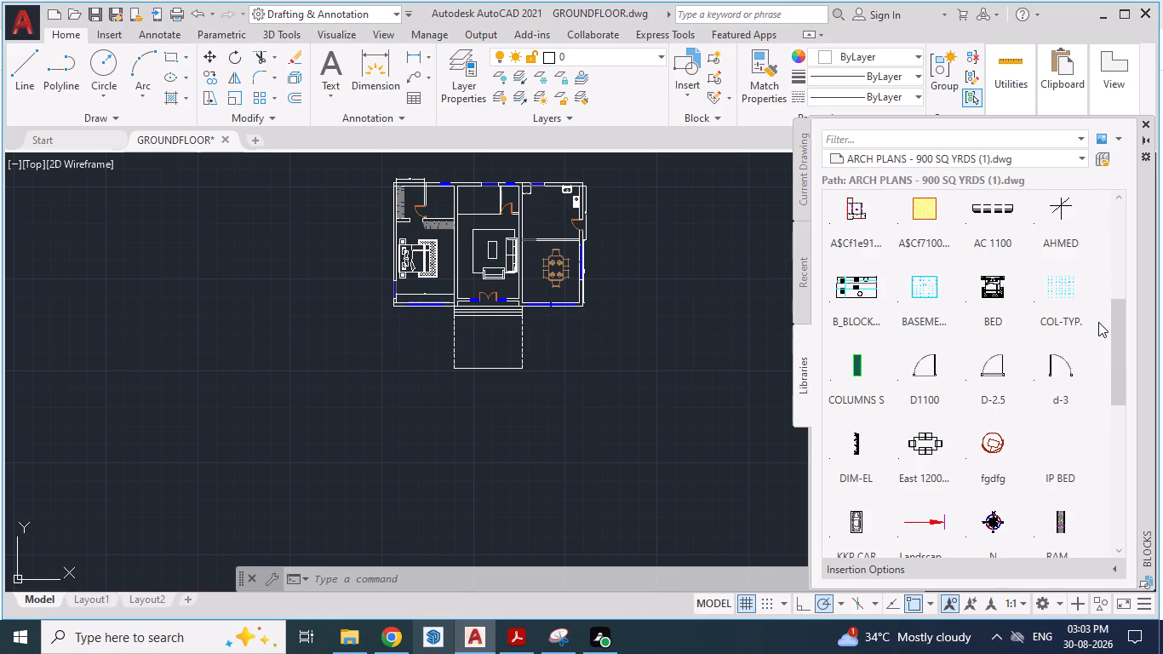
scroll(1095, 322, down, 9)
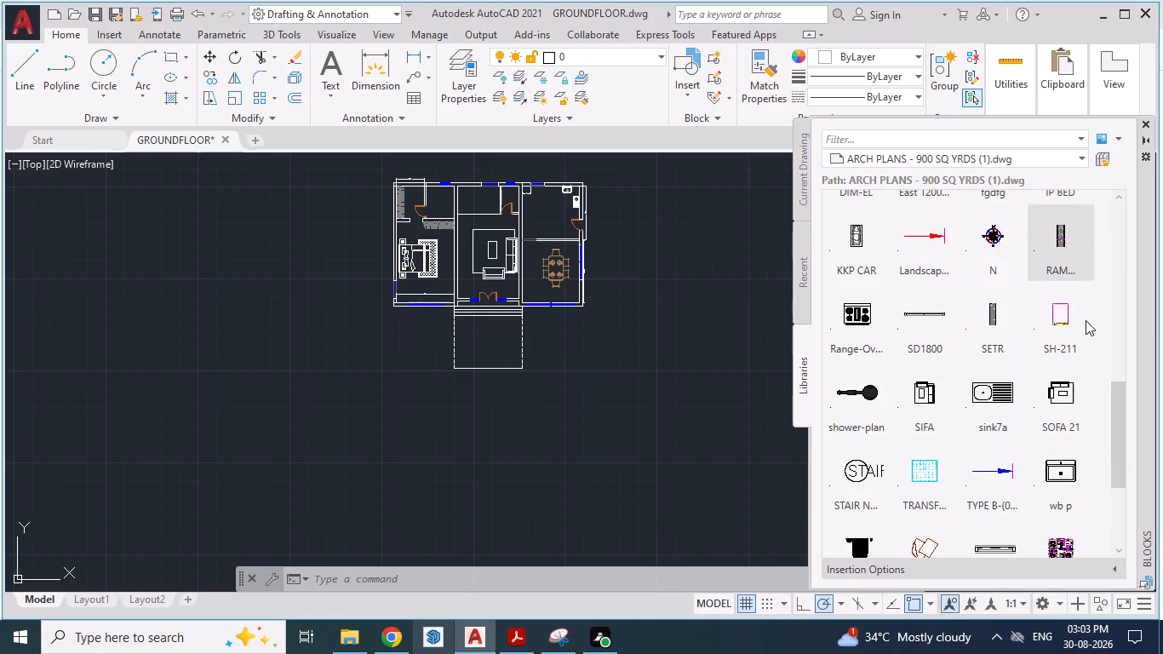
scroll(1079, 318, down, 11)
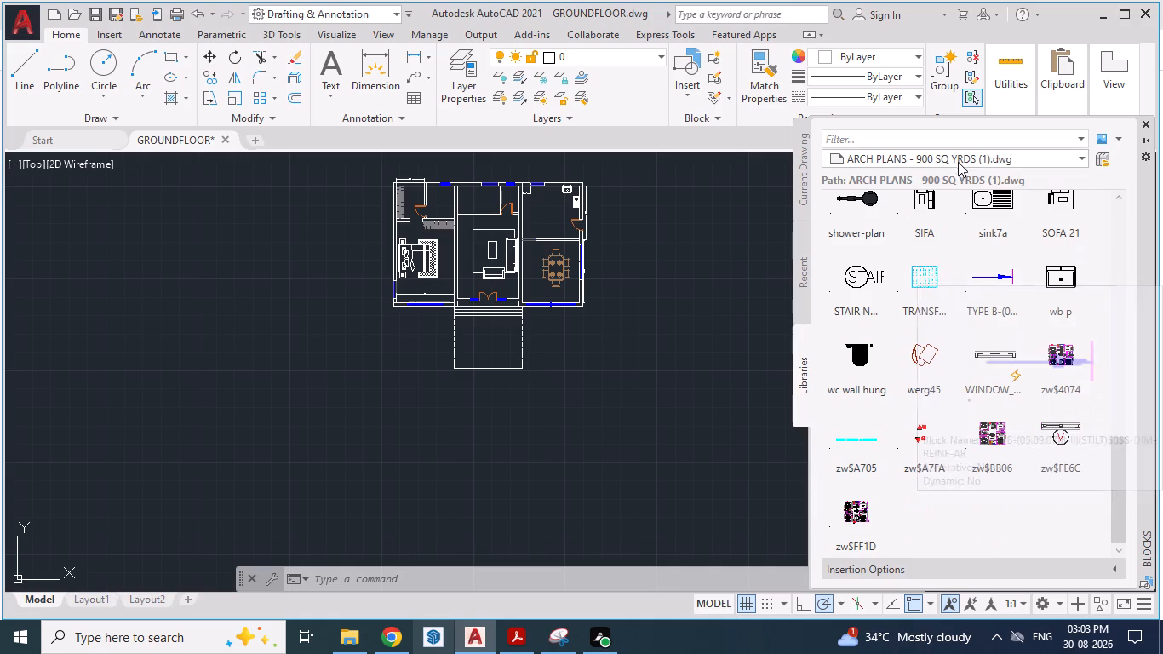
Look through the blocks in the Mr.Narendra.dwg library for one that suits the portico.
click(958, 161)
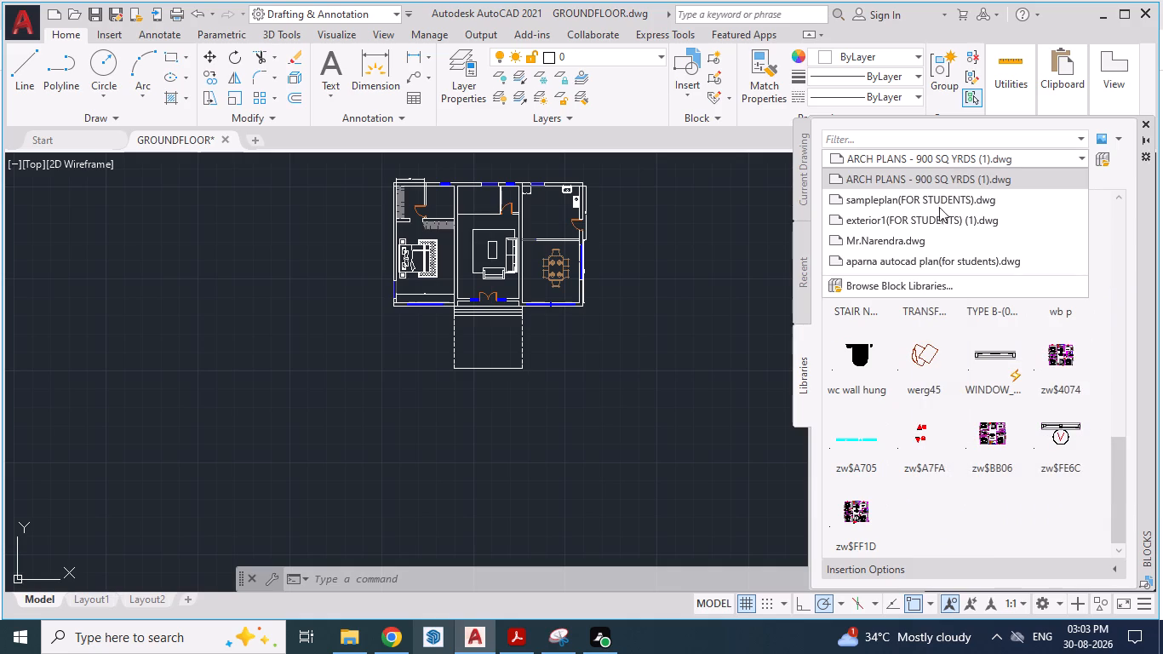
click(920, 236)
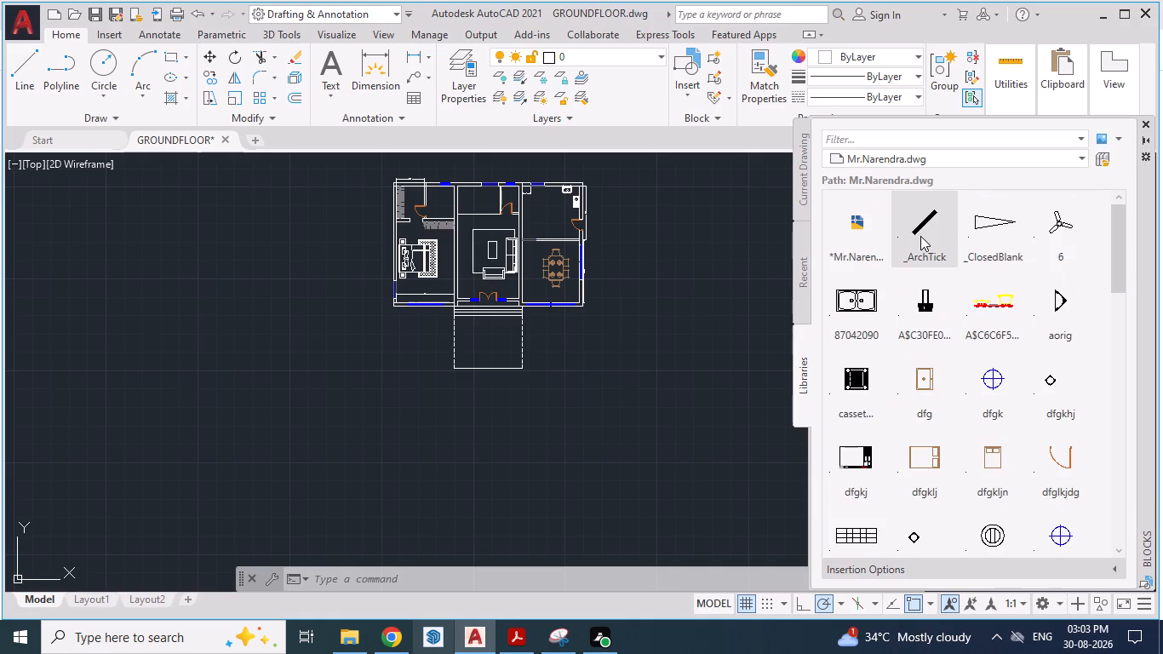
scroll(920, 237, down, 18)
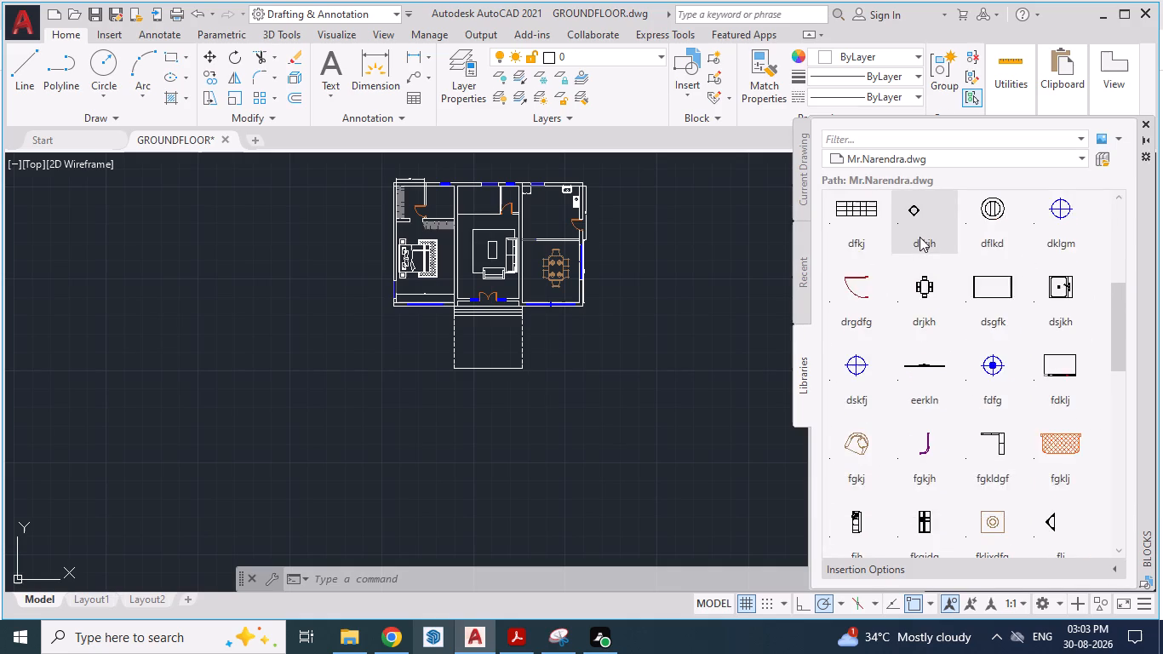
scroll(920, 237, down, 9)
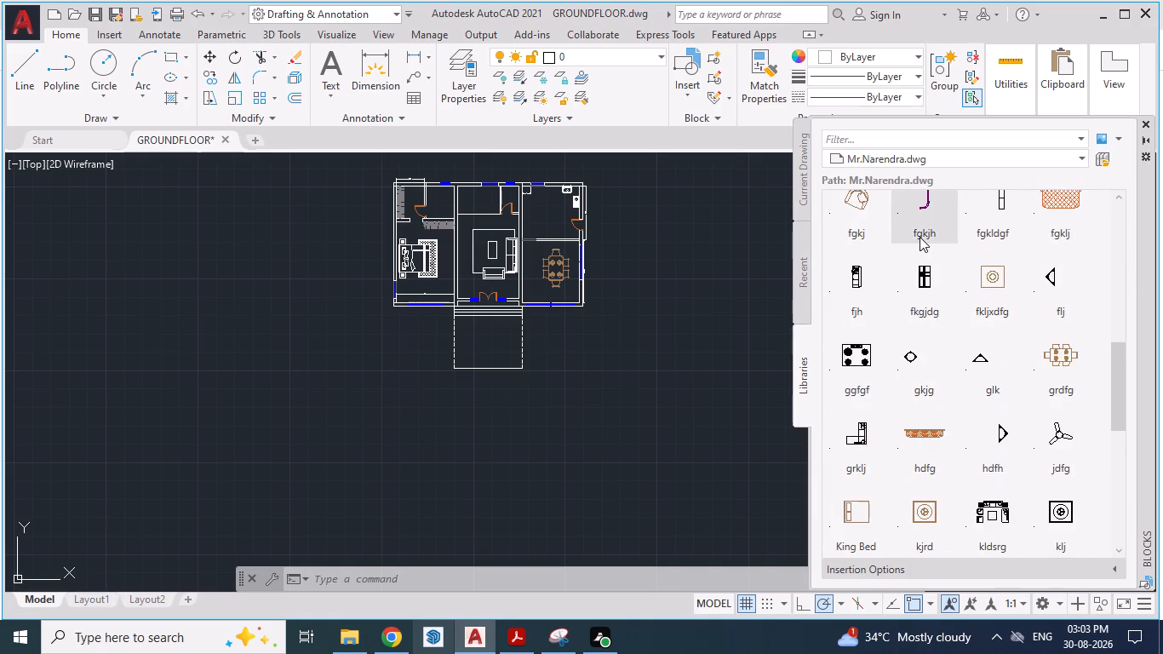
scroll(920, 237, down, 16)
scroll(912, 238, down, 15)
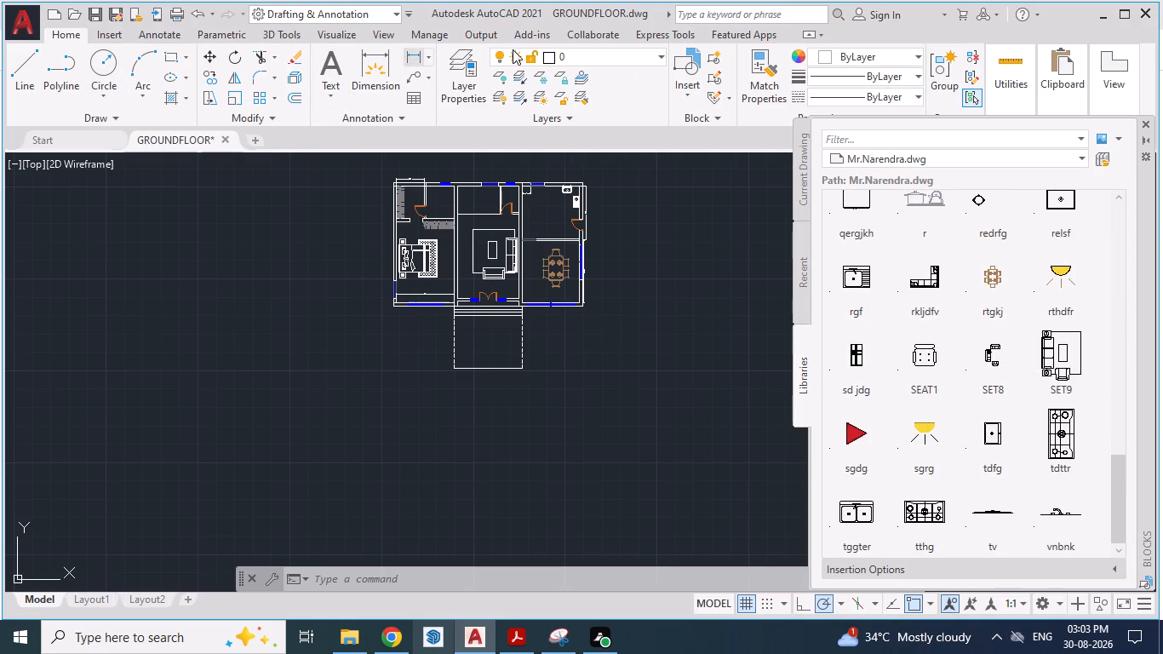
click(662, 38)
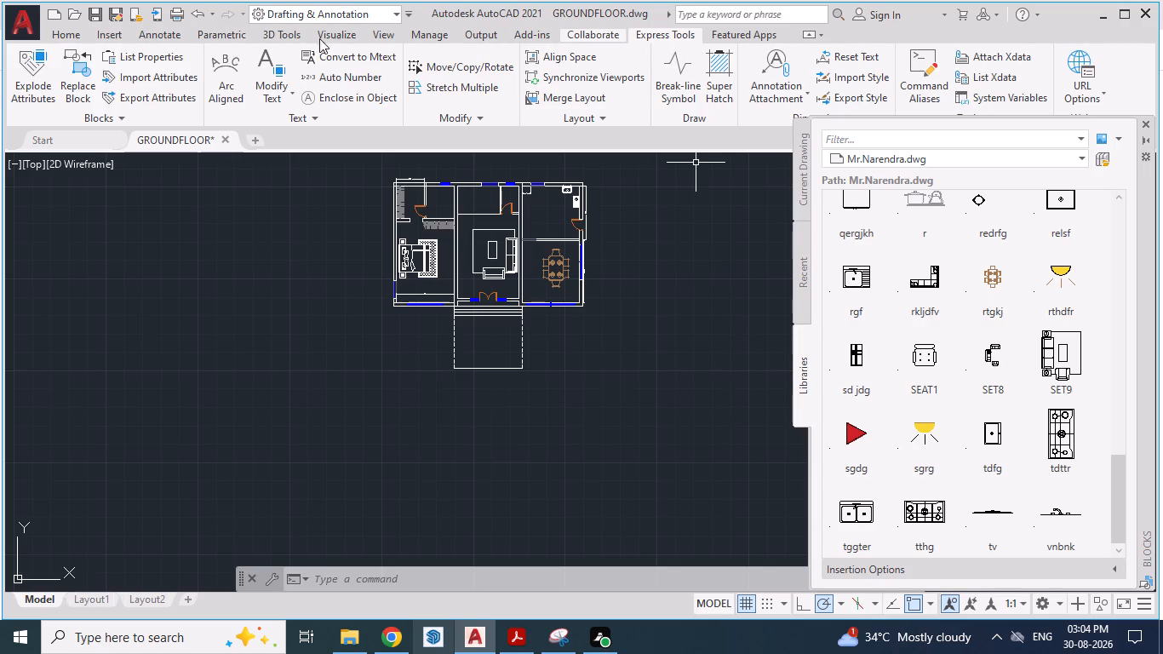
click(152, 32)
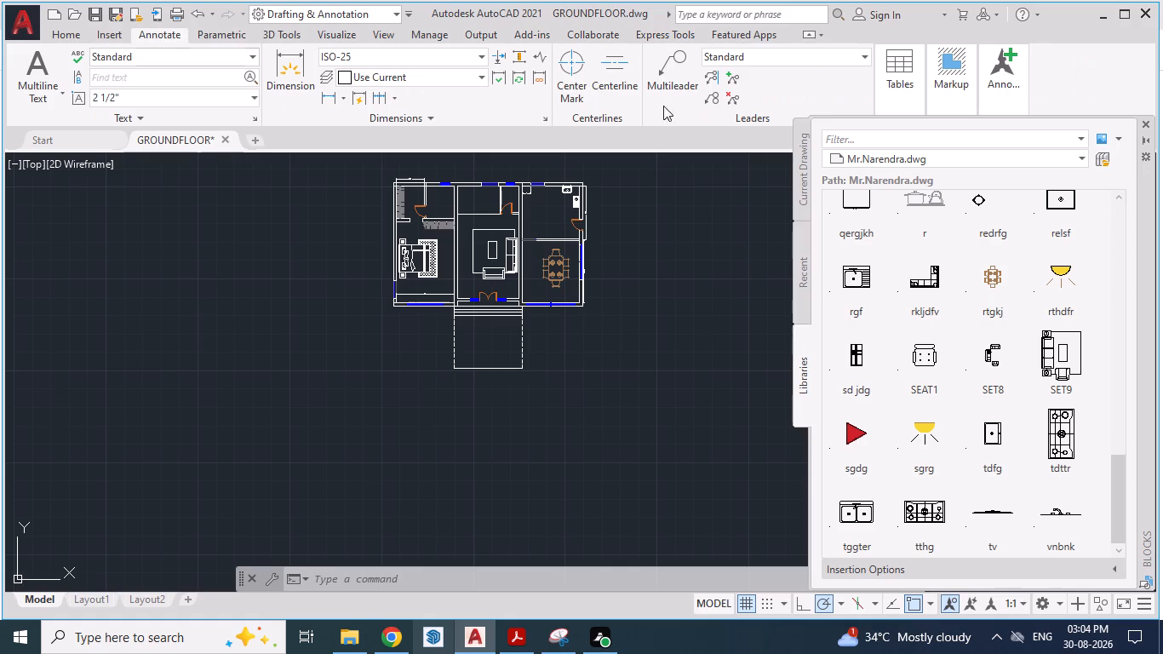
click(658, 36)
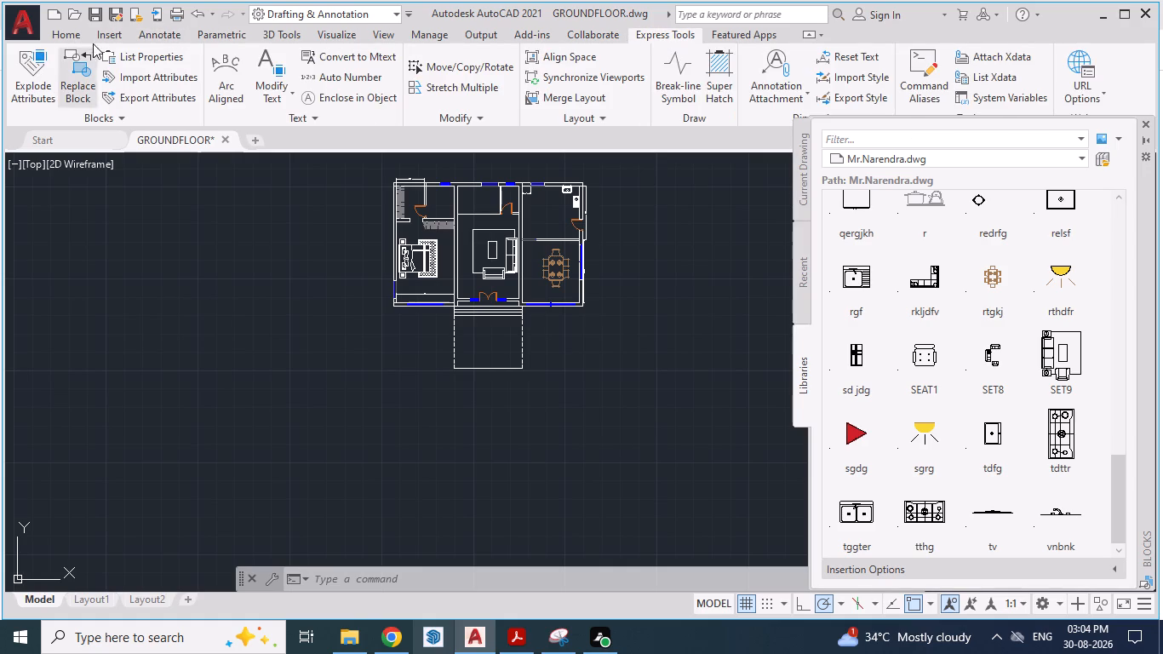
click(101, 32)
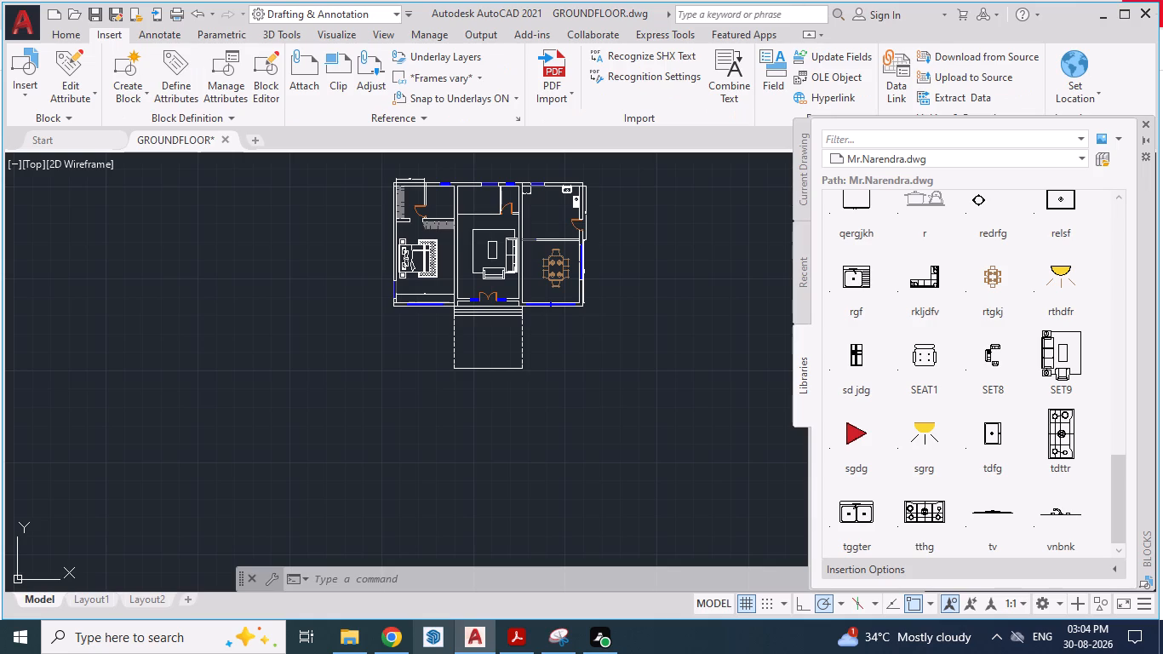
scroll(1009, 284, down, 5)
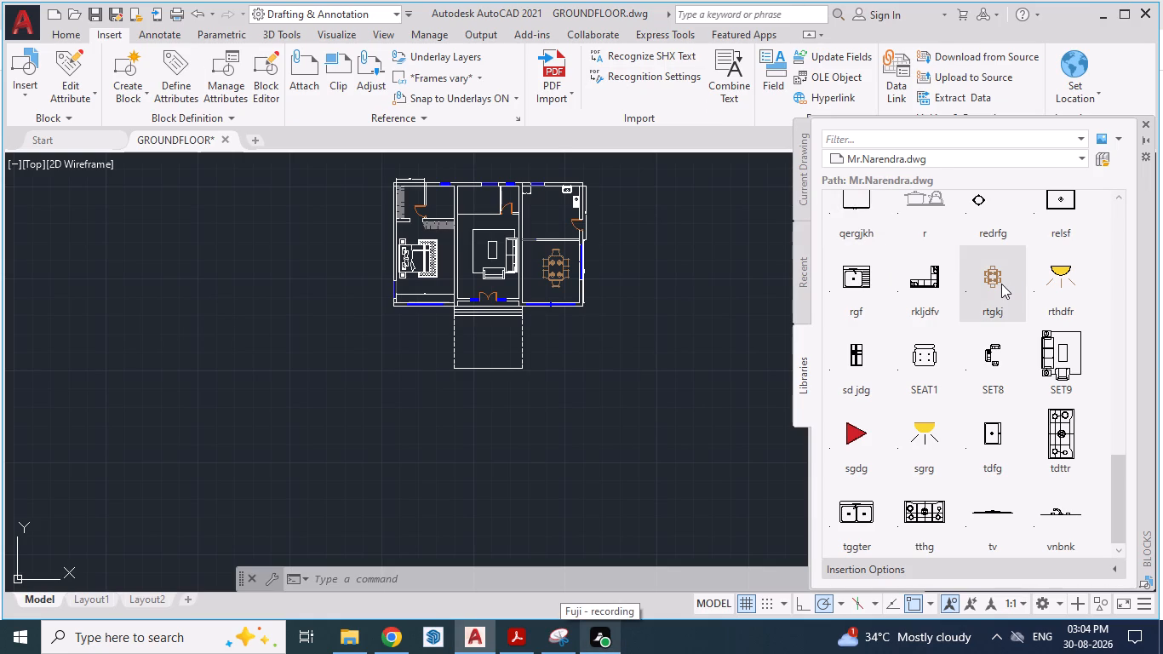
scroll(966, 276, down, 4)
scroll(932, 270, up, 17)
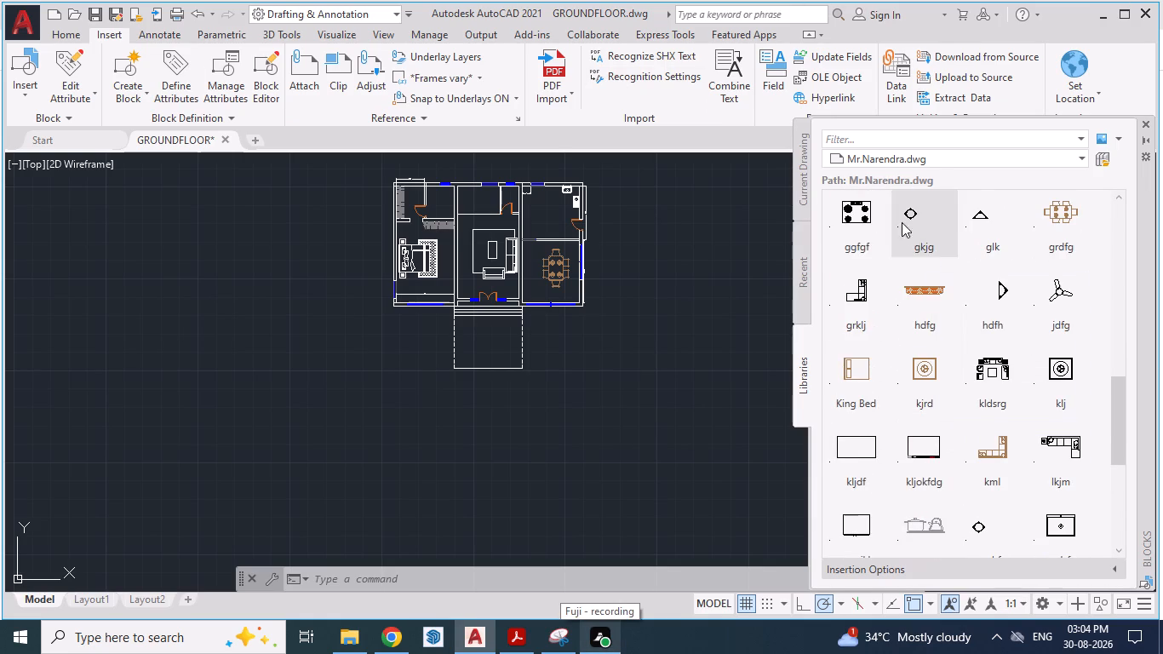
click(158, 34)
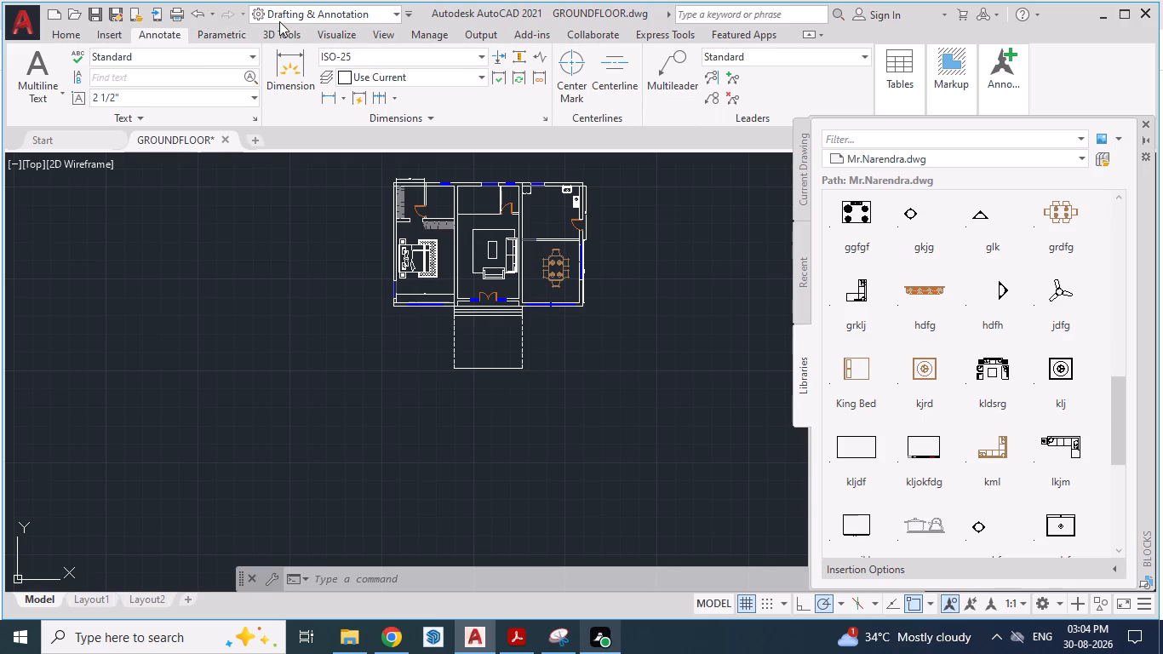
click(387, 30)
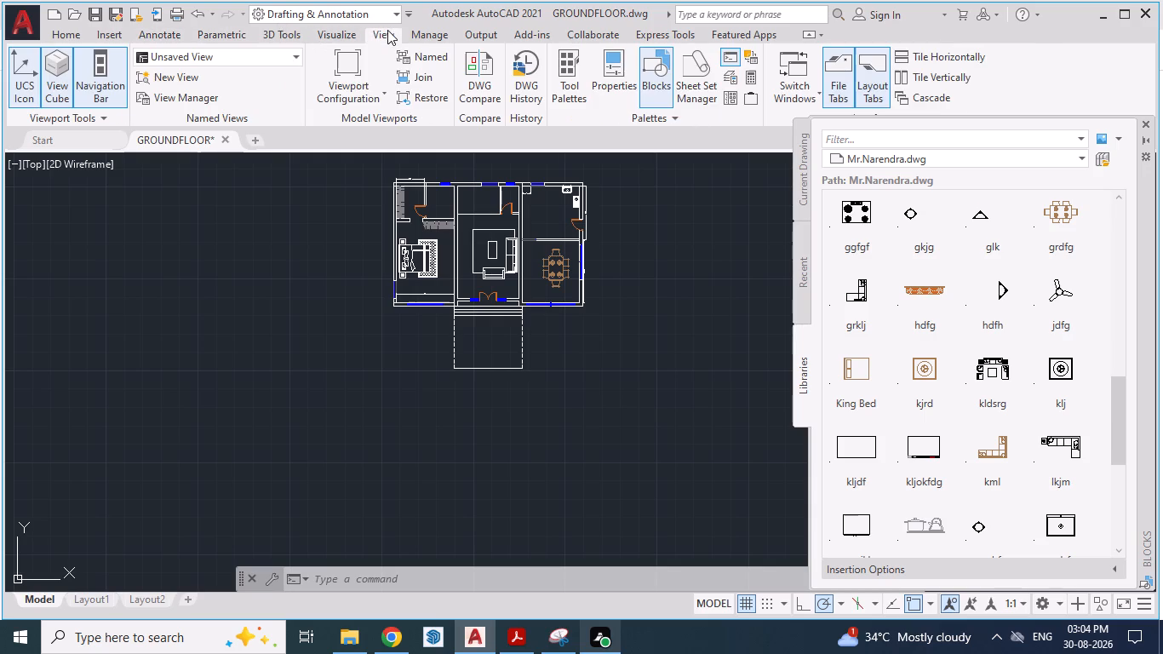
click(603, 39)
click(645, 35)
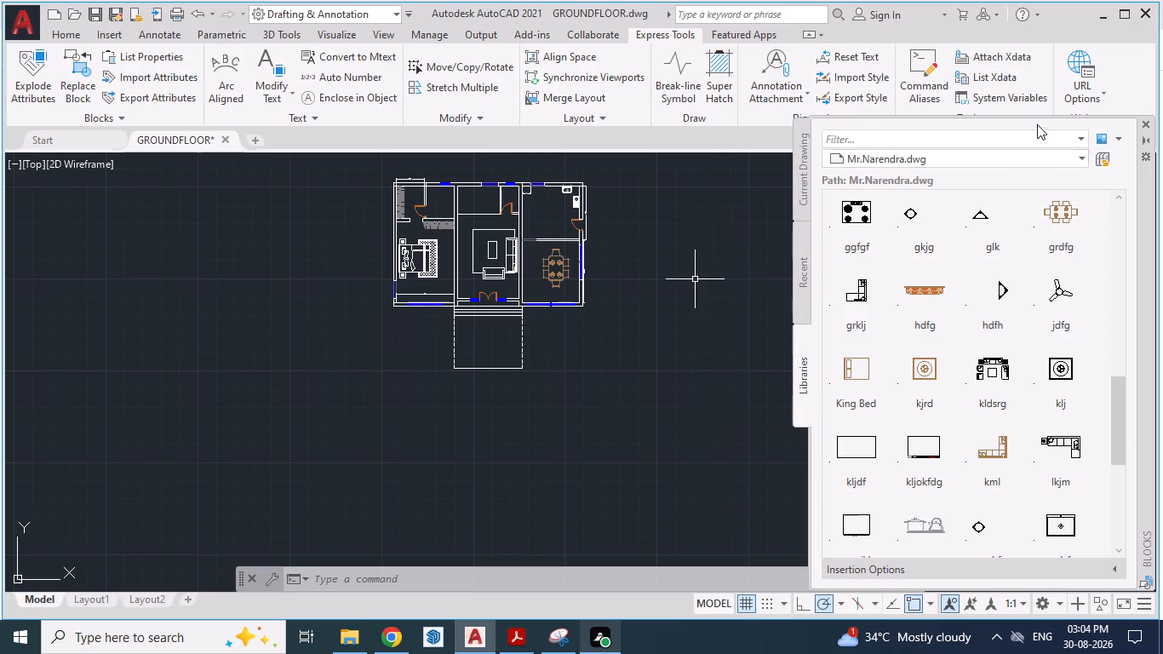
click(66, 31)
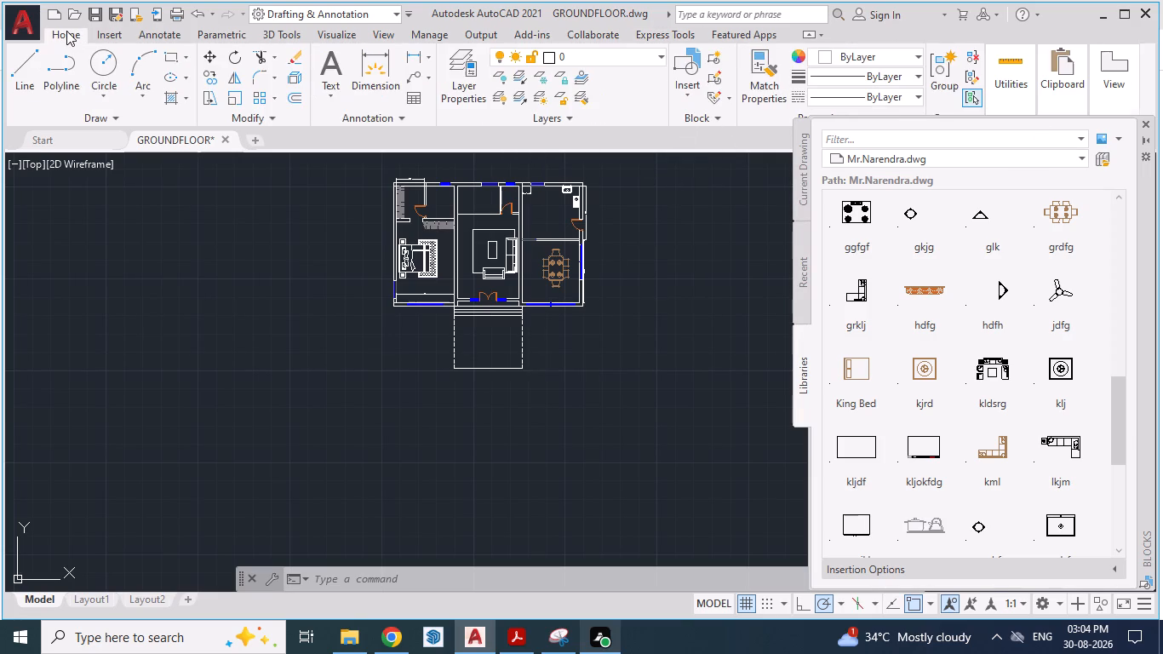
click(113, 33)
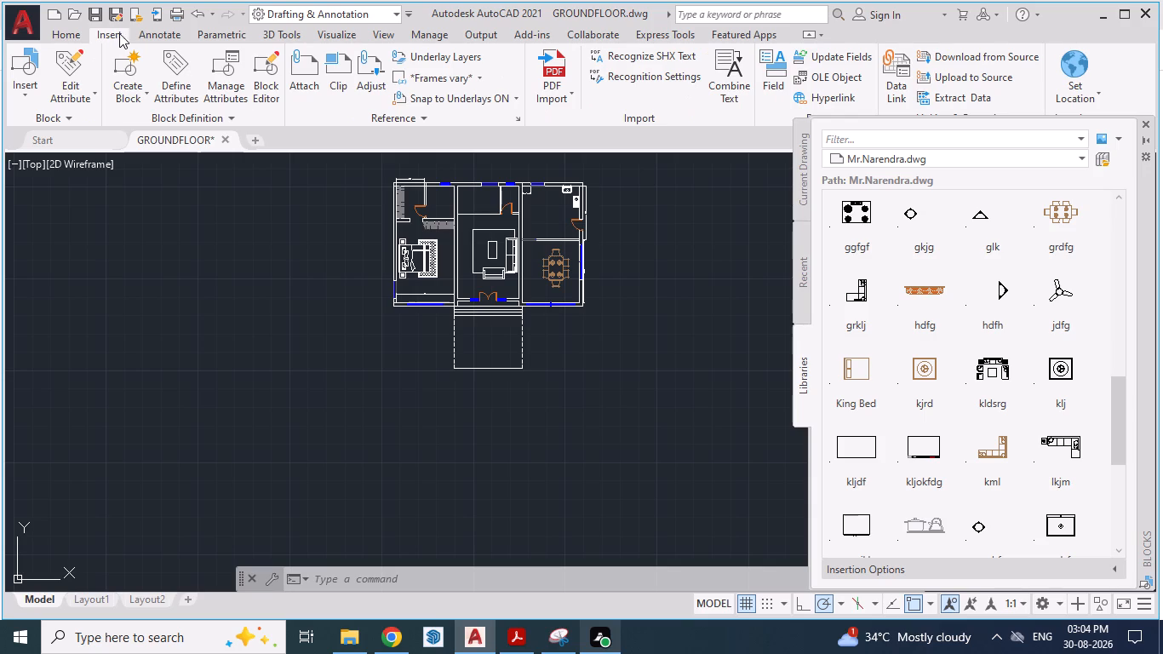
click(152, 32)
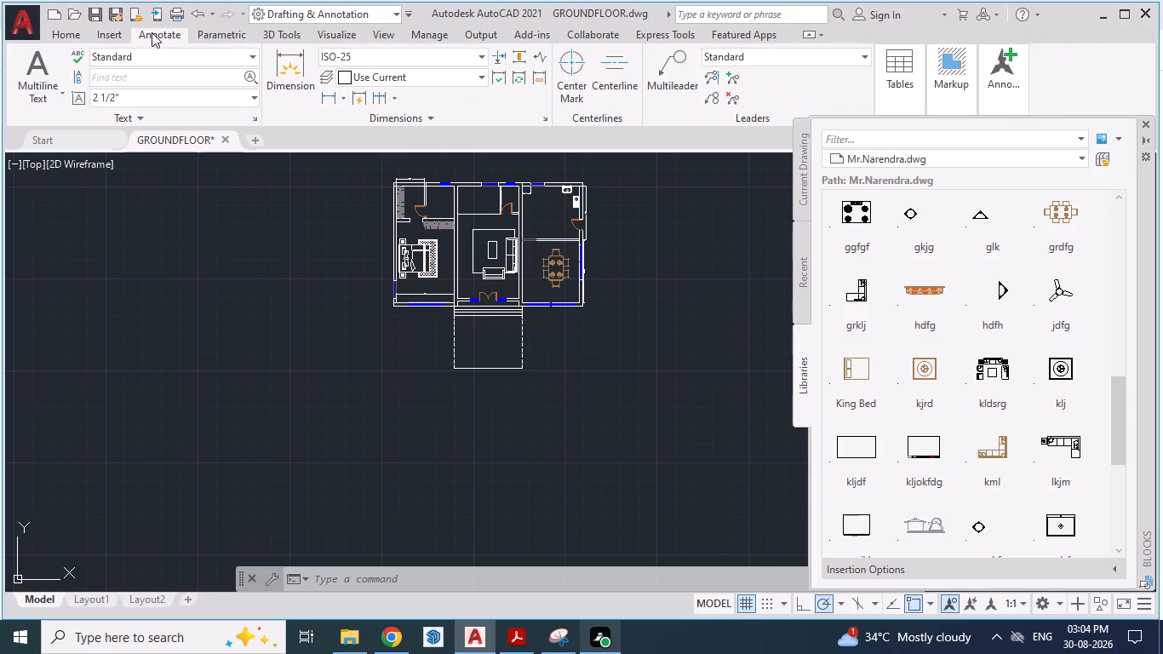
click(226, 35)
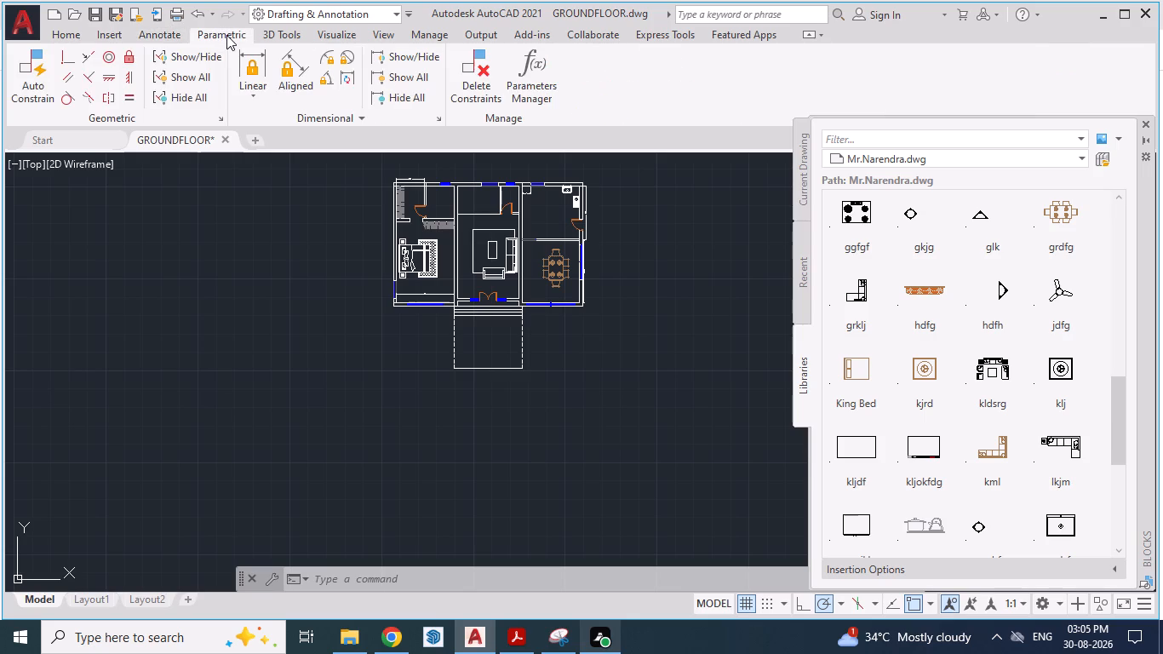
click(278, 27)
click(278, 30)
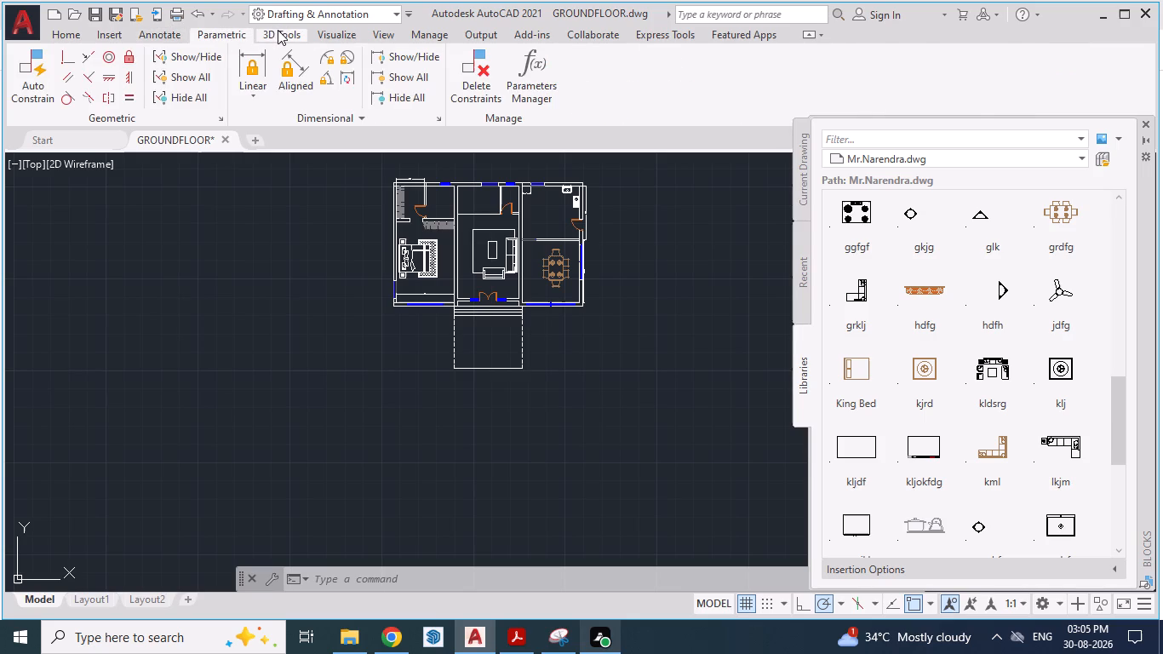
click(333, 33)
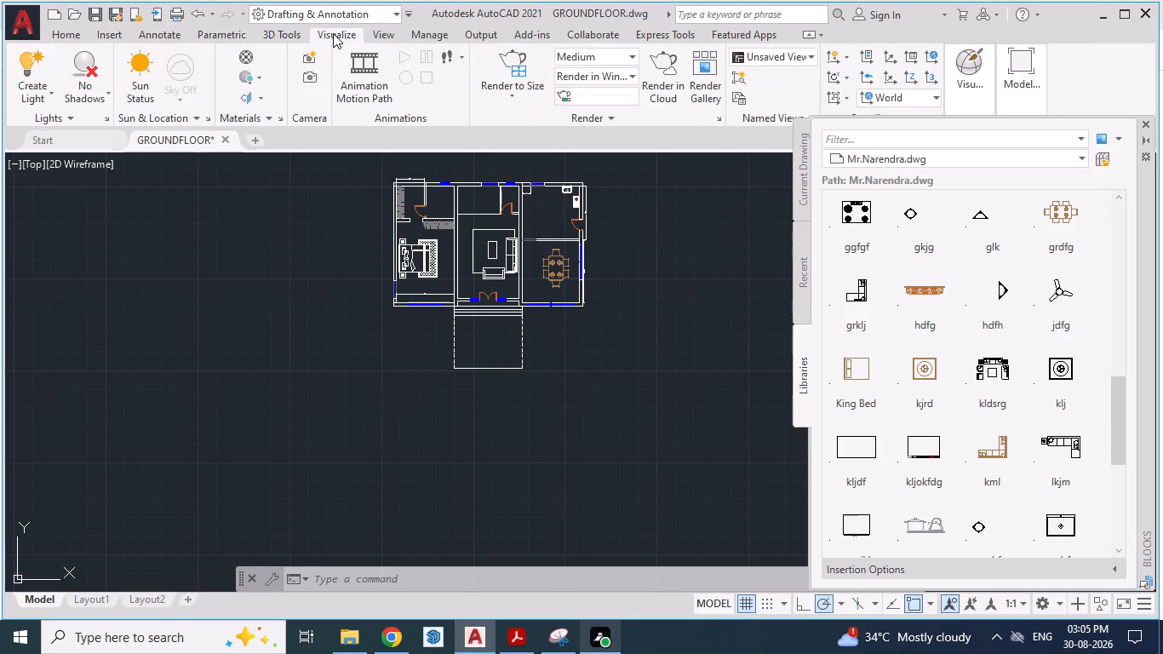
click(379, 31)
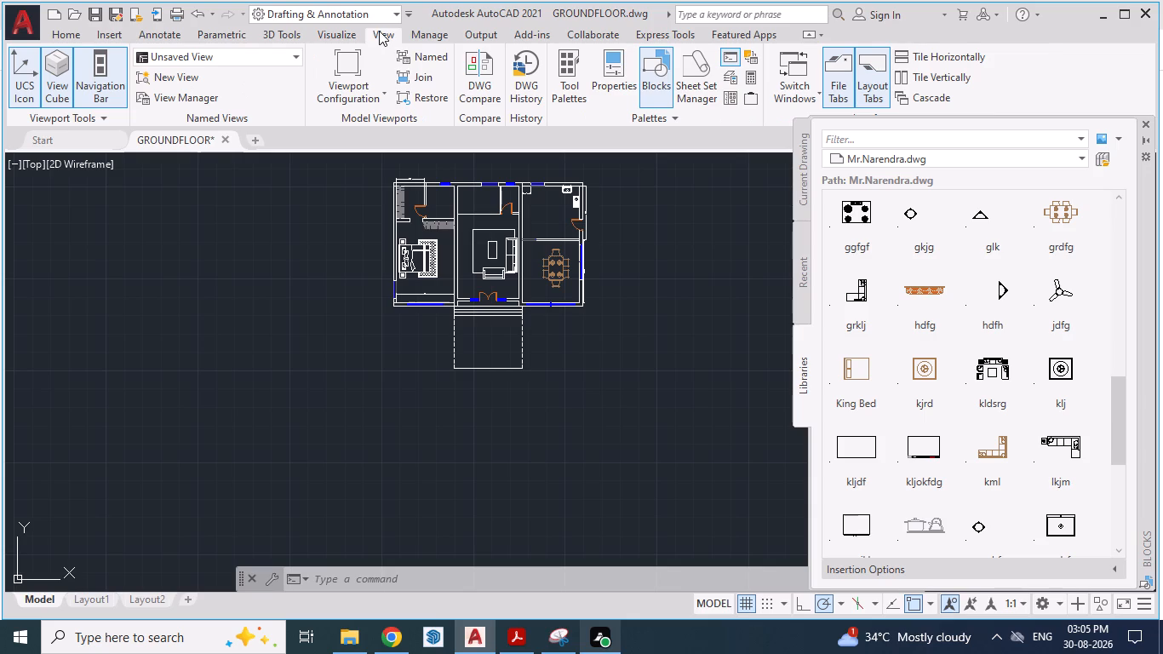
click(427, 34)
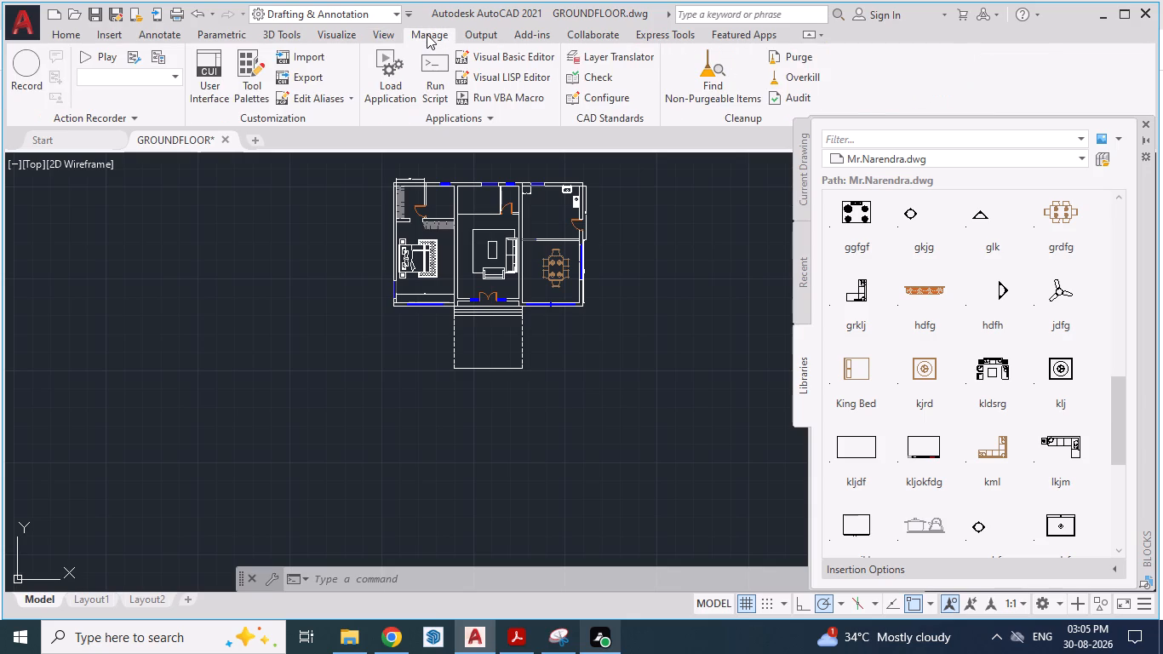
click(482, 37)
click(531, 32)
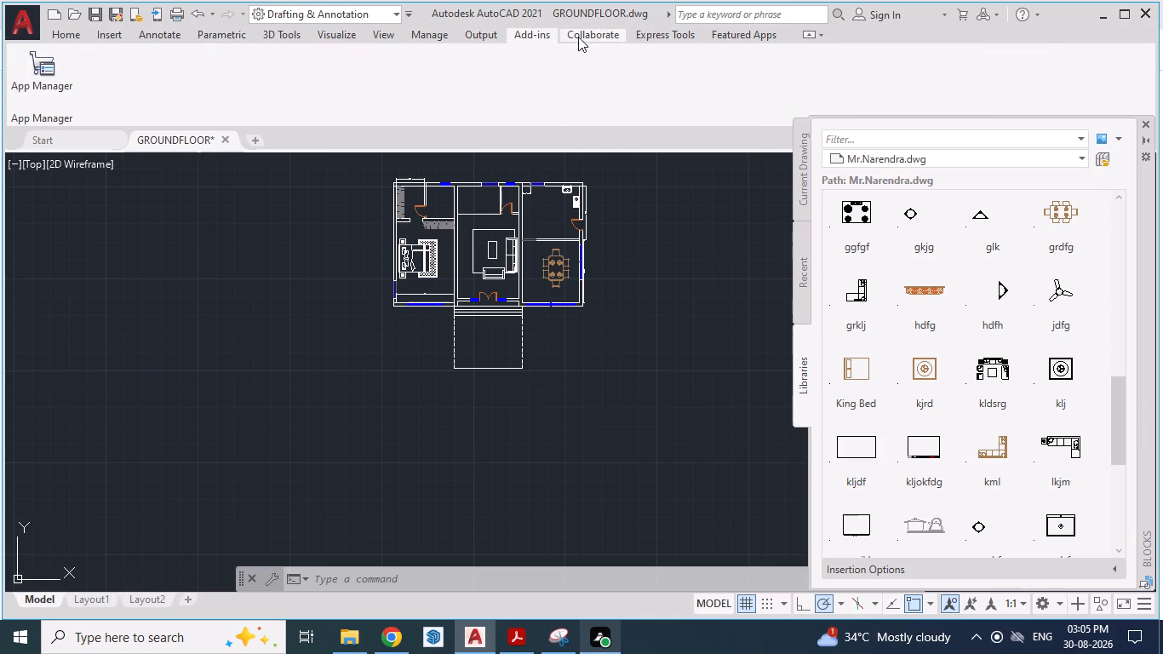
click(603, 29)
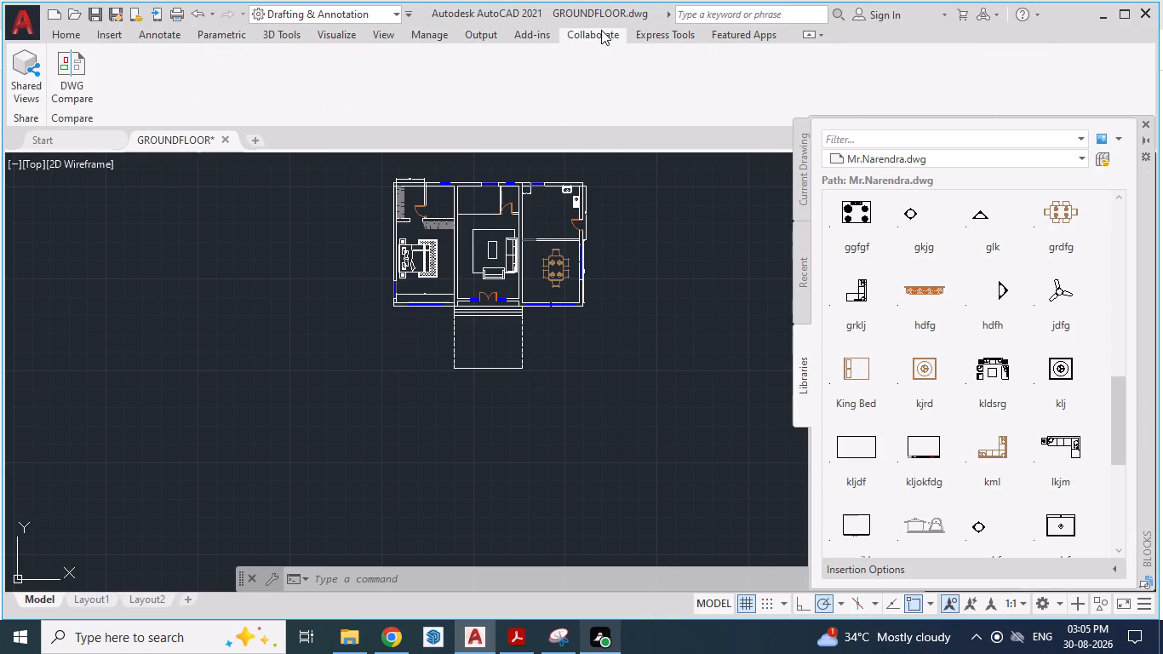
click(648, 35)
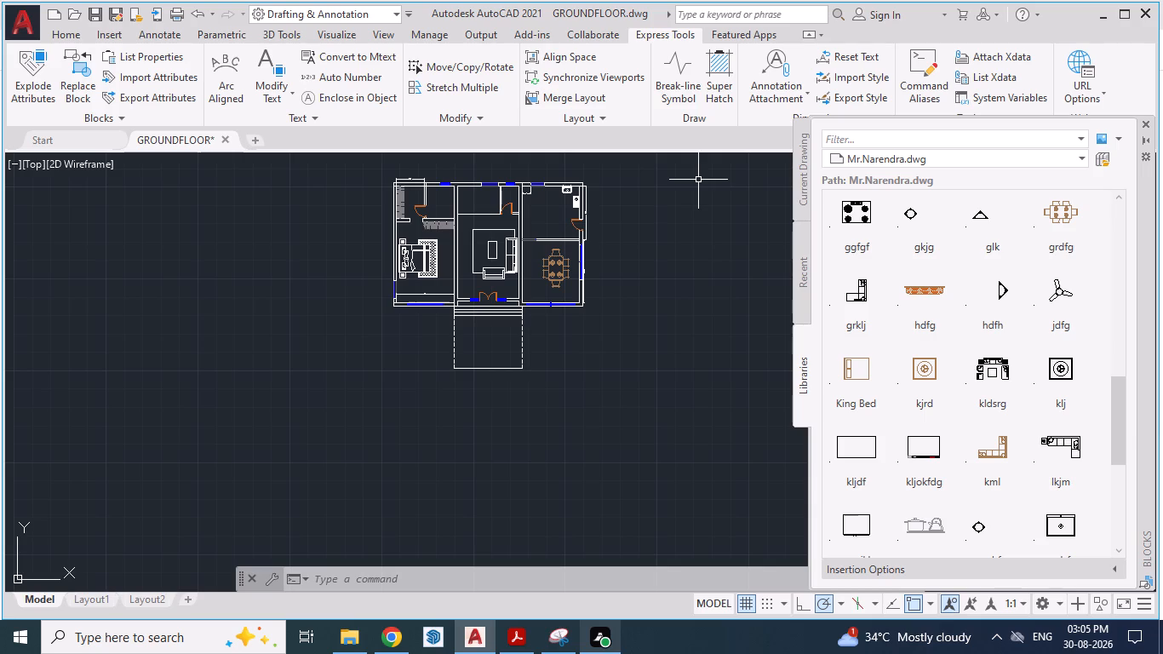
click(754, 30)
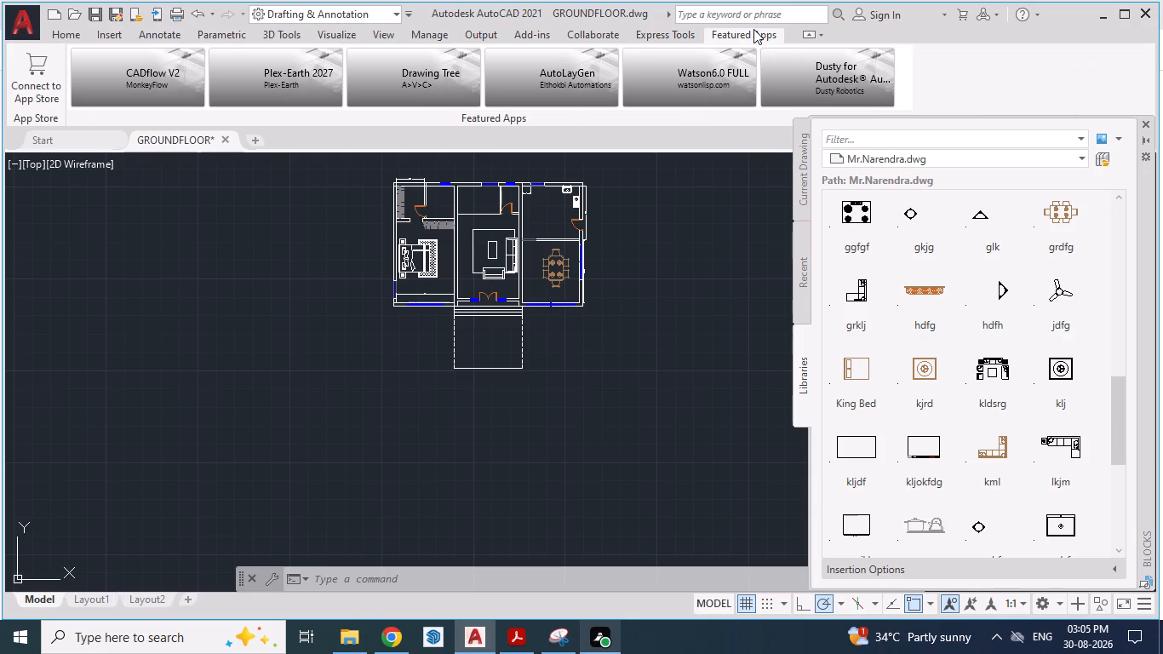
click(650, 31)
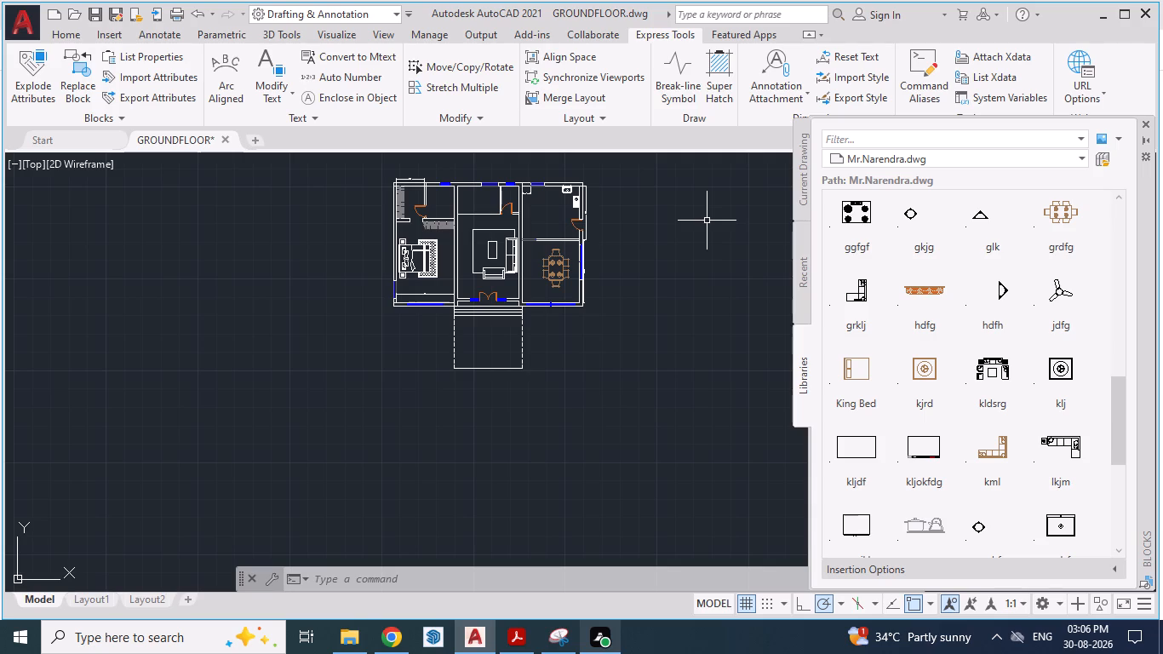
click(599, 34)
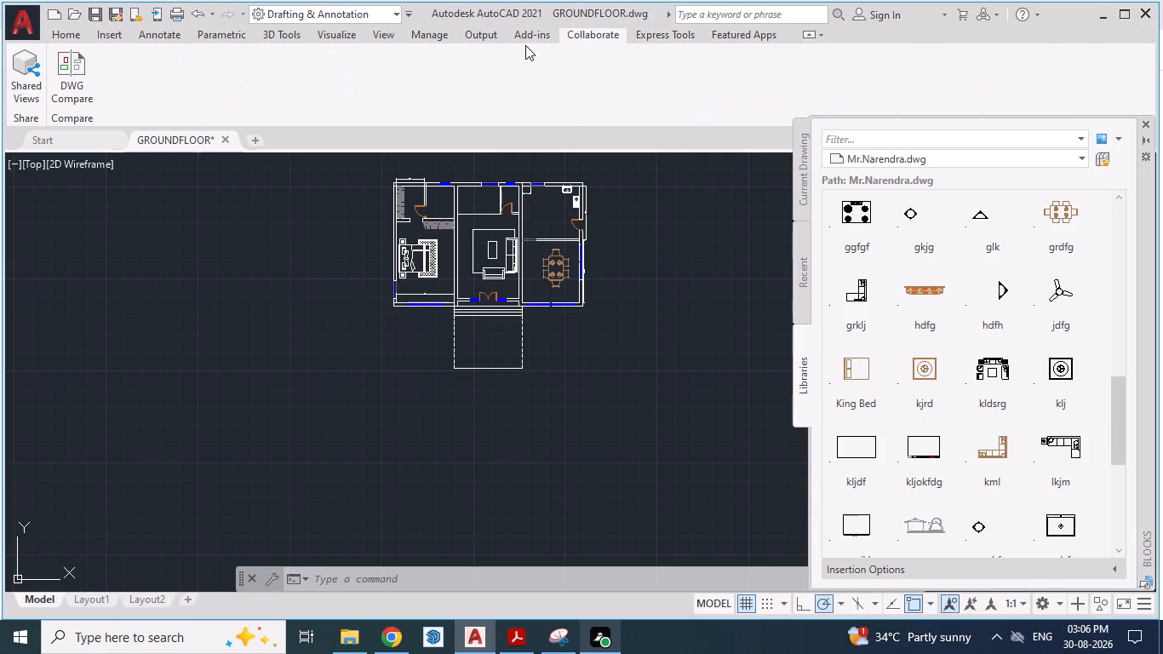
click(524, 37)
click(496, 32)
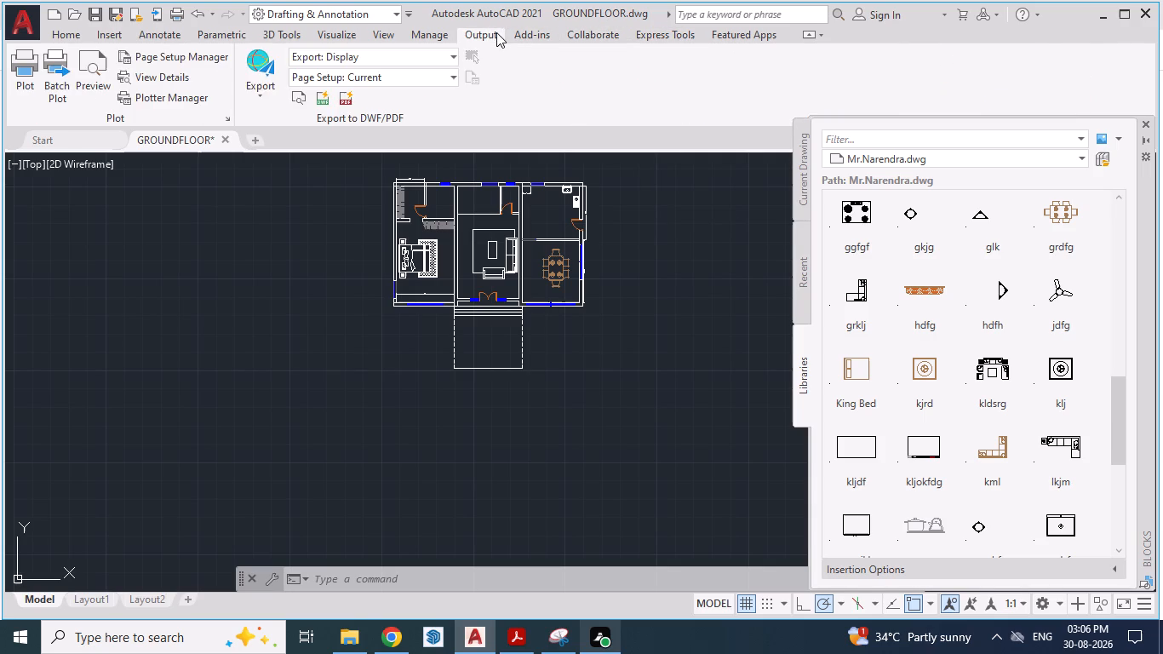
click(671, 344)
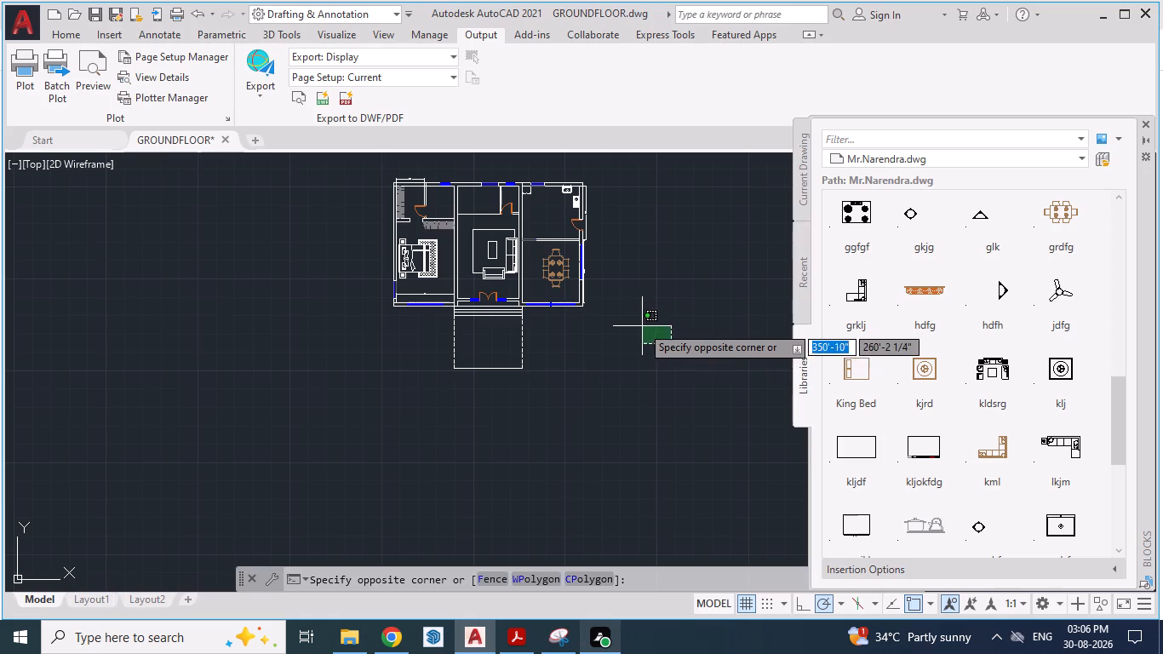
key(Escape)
Look through the remaining blocks of the Mr.Narendra.dwg library again, down to the end of the list.
scroll(575, 340, down, 1)
scroll(1006, 376, down, 5)
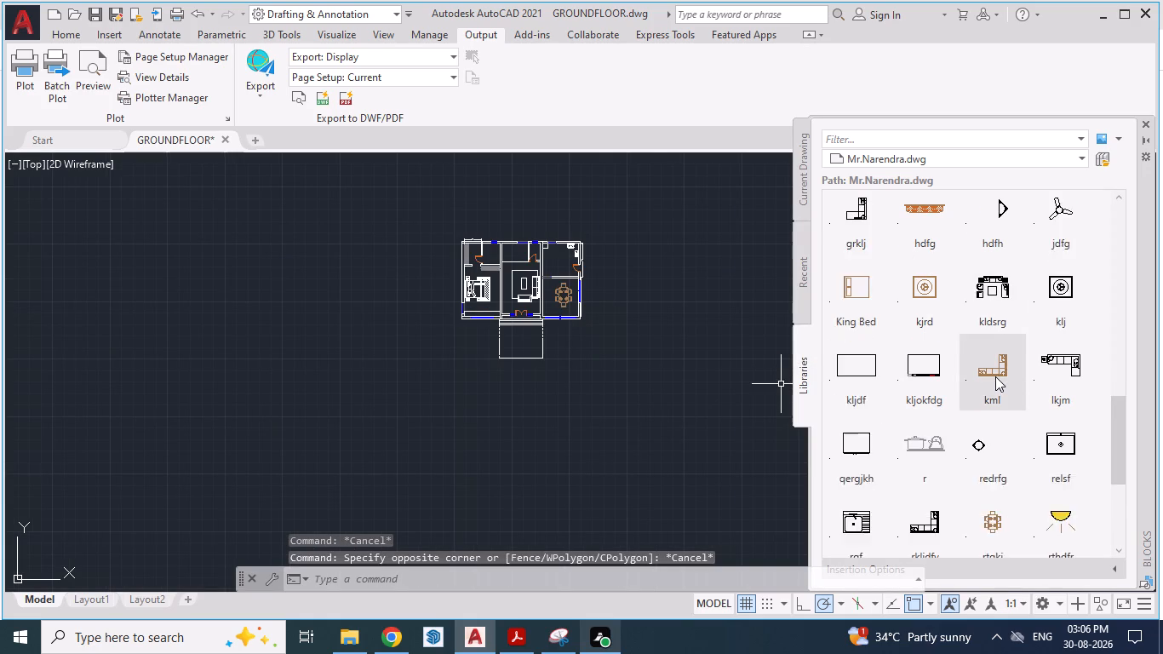
scroll(995, 376, down, 12)
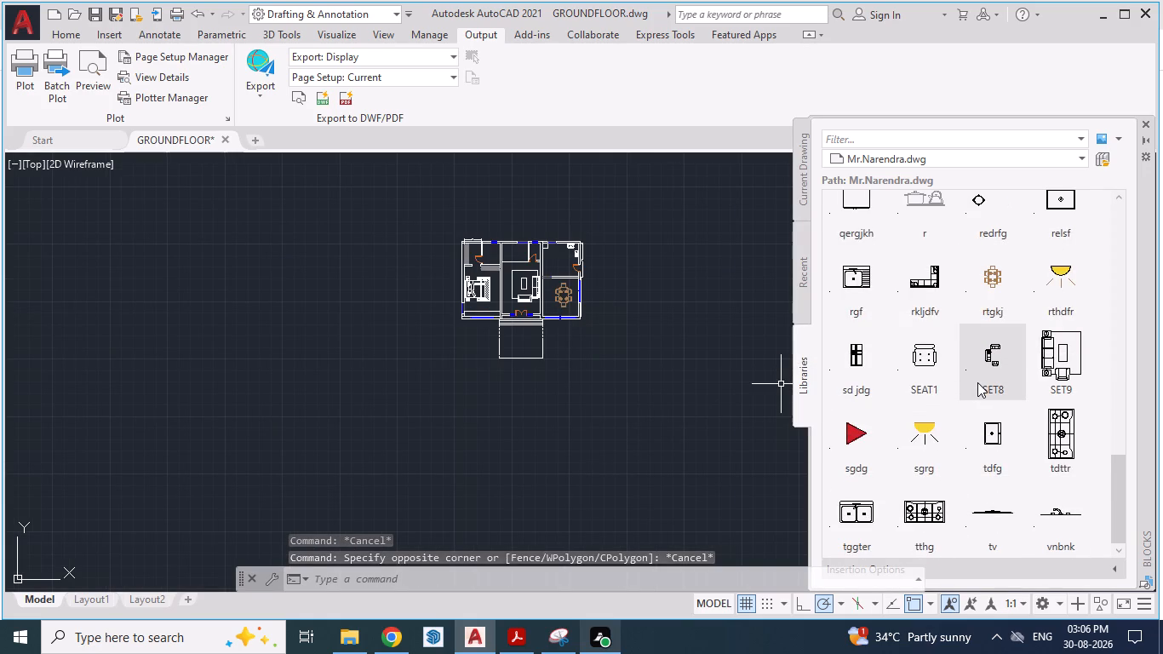
scroll(977, 382, down, 3)
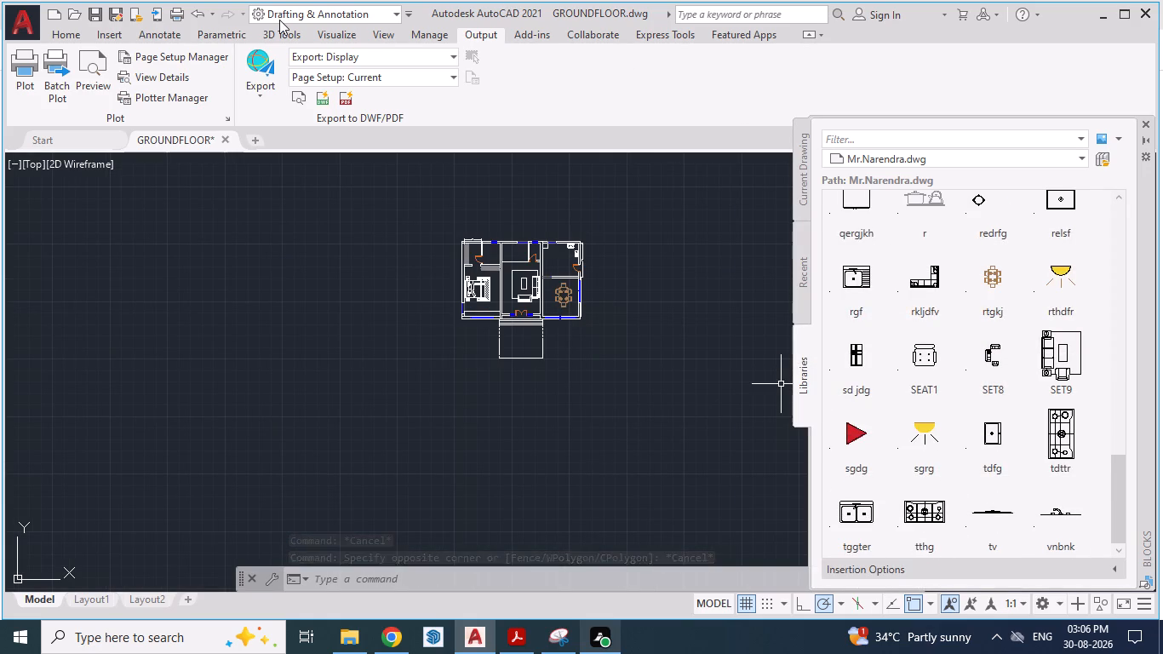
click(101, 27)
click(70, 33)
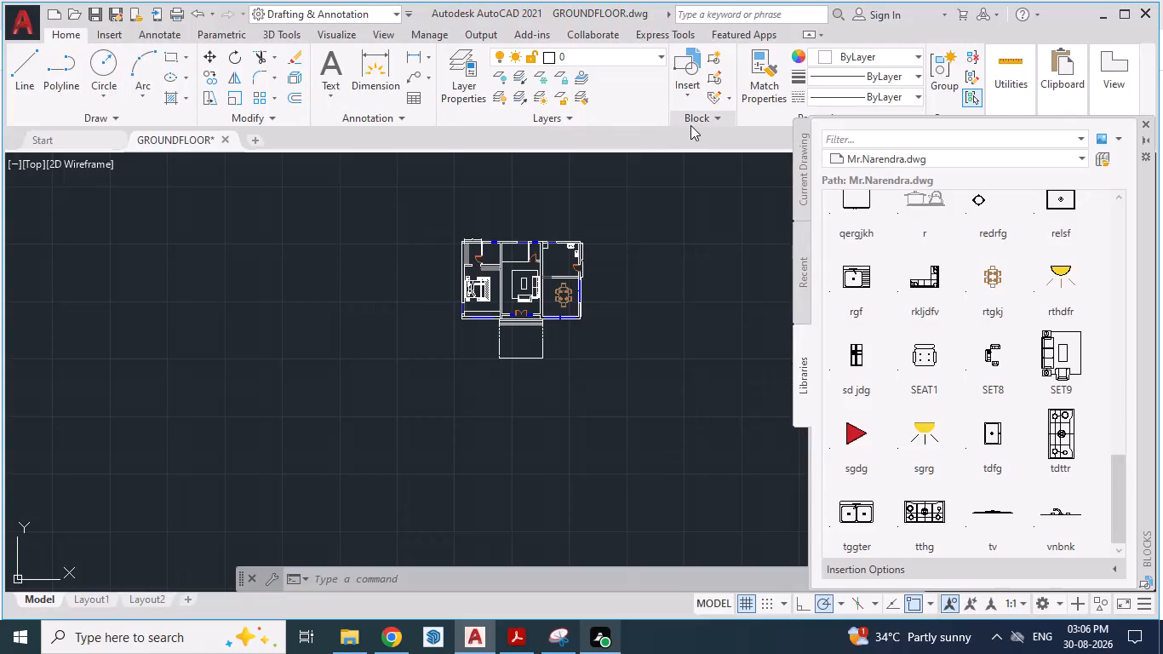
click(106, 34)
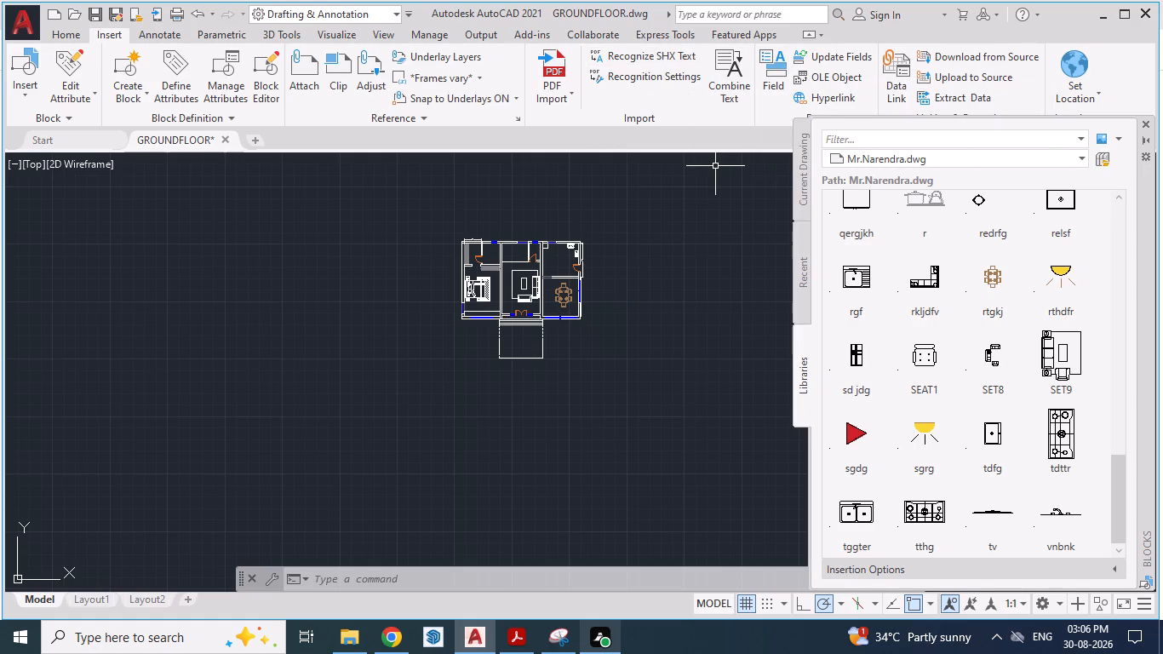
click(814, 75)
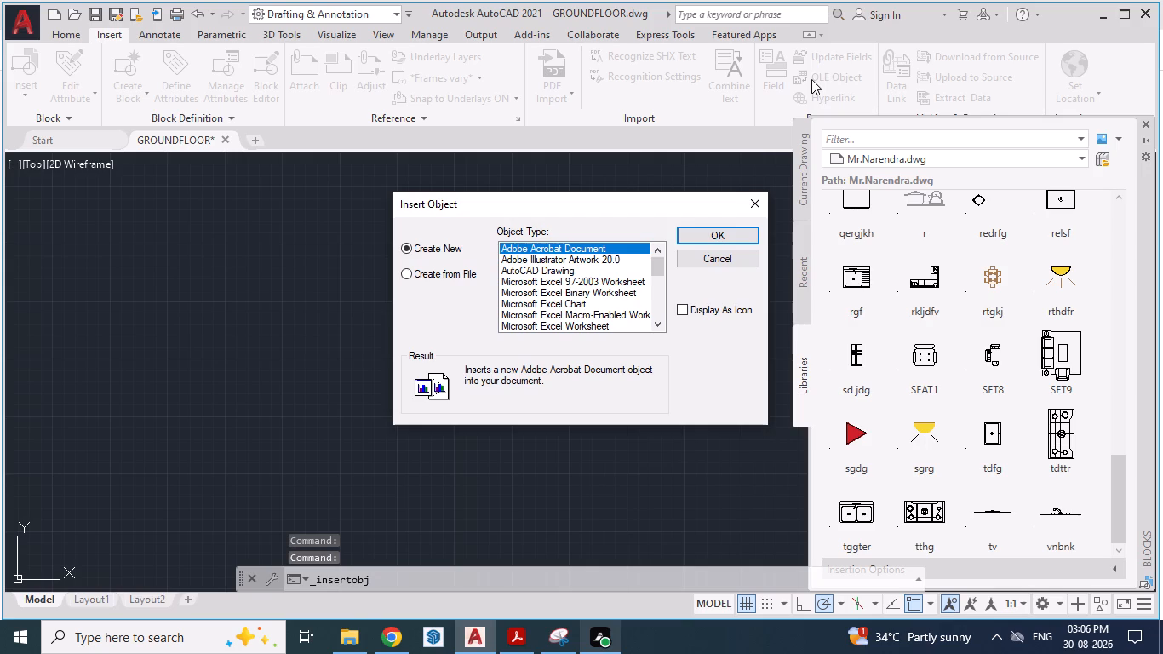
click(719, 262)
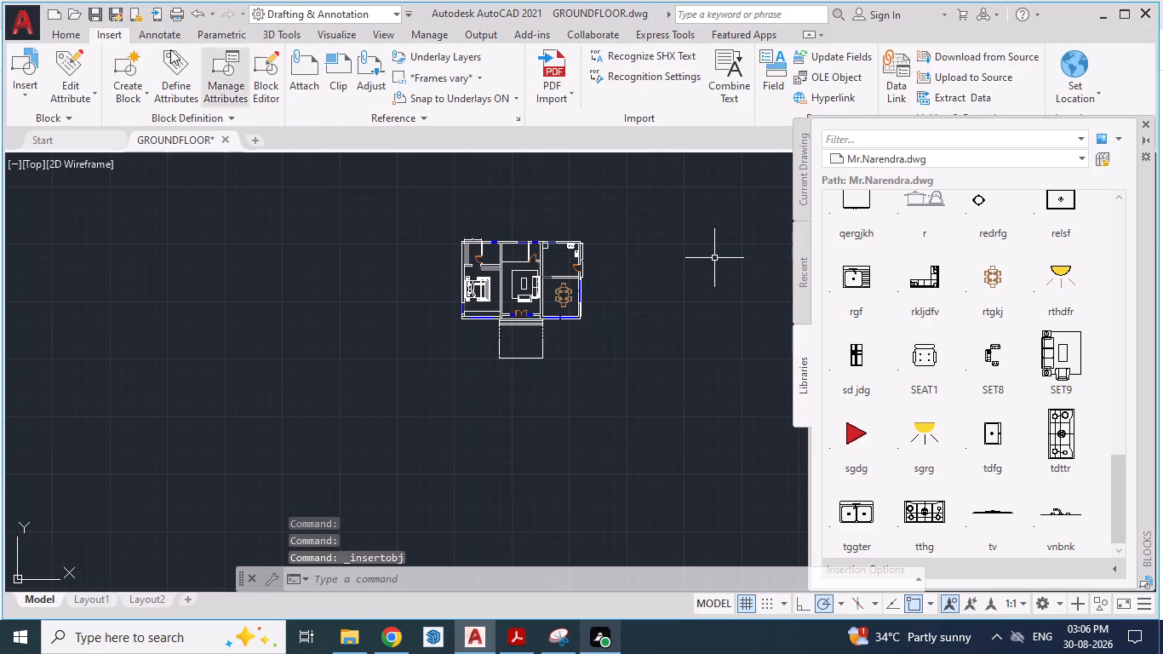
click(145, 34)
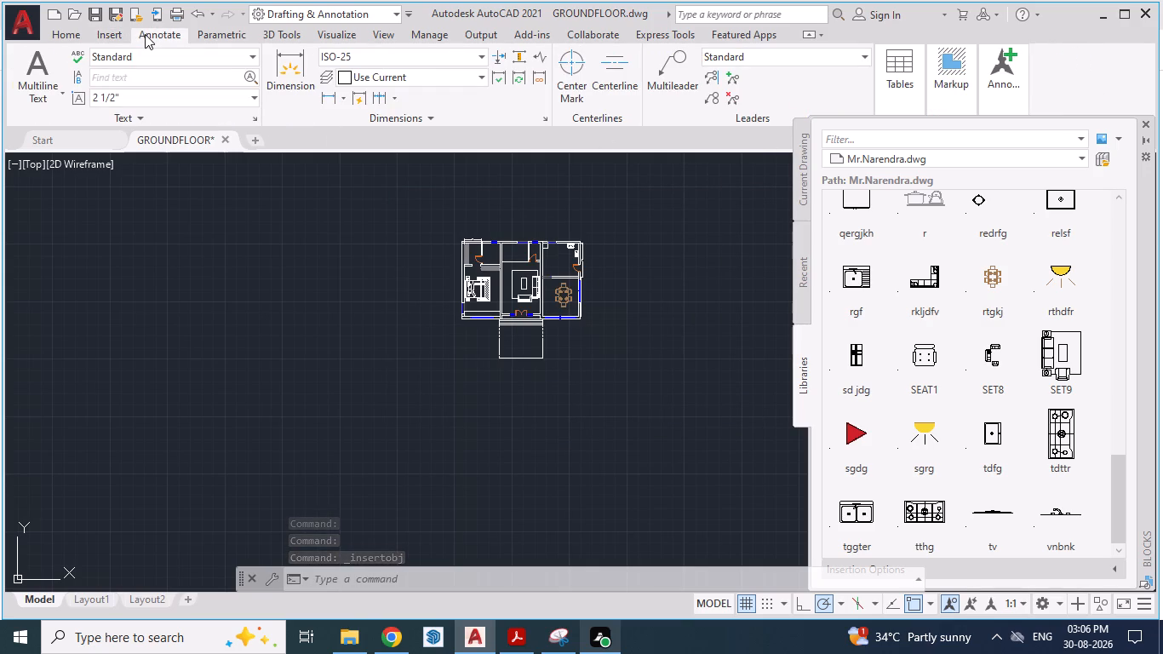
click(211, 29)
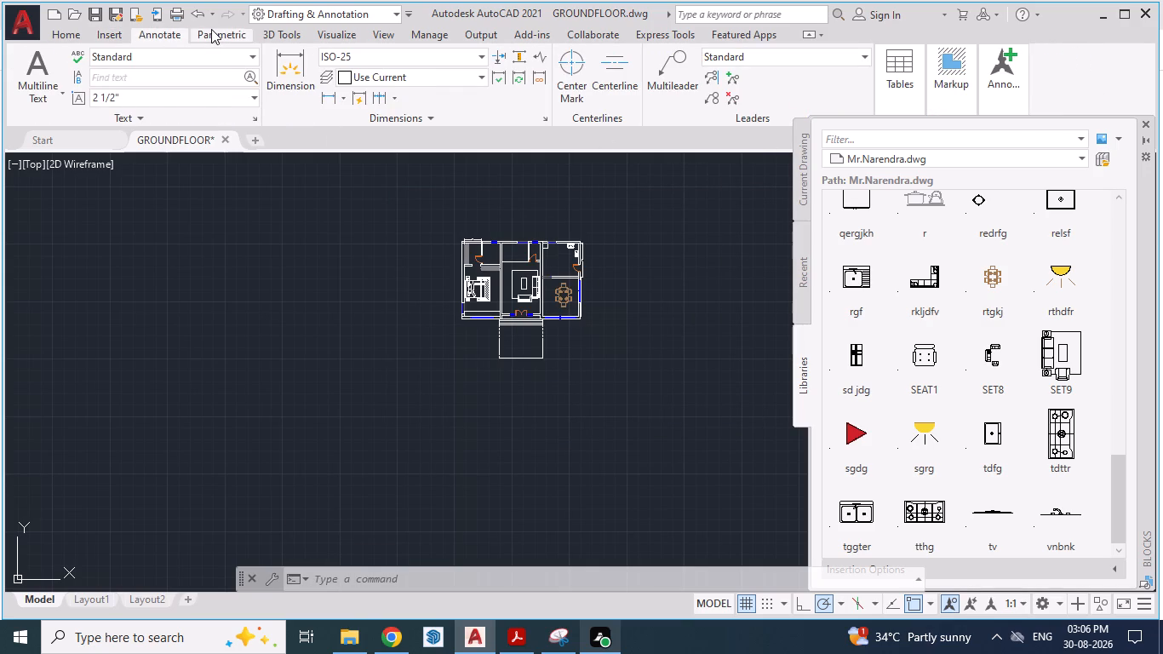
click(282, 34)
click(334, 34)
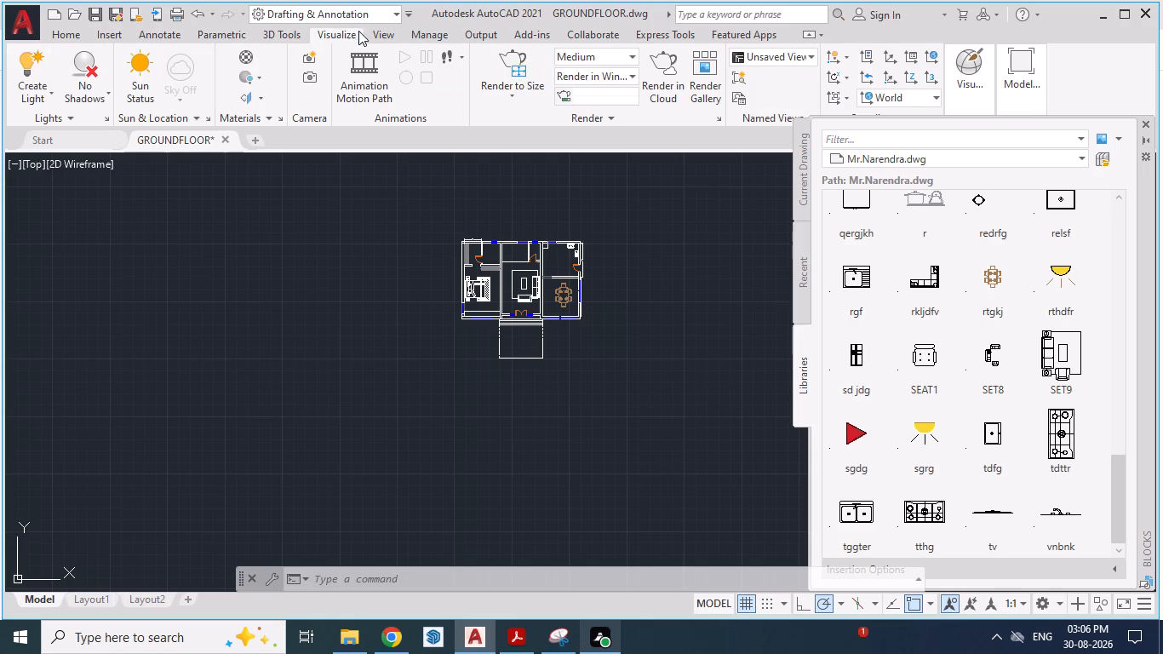
Place the Vehicles - Metric block from the Architectural tool palette in the empty space beside the ground floor plan.
click(387, 37)
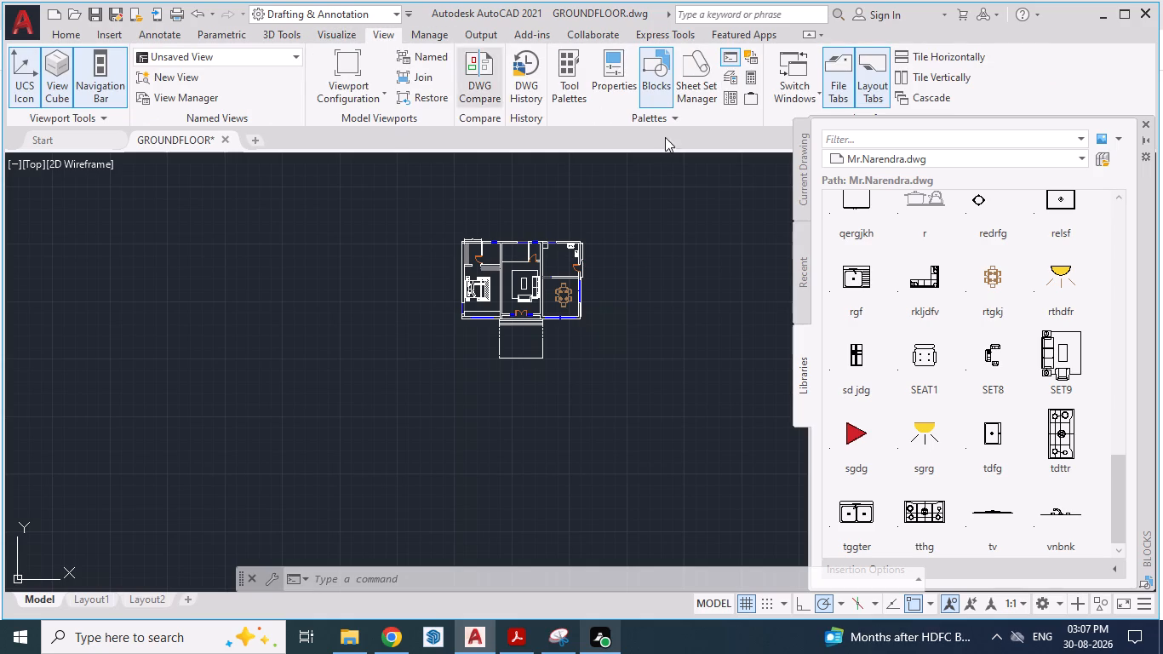
click(564, 92)
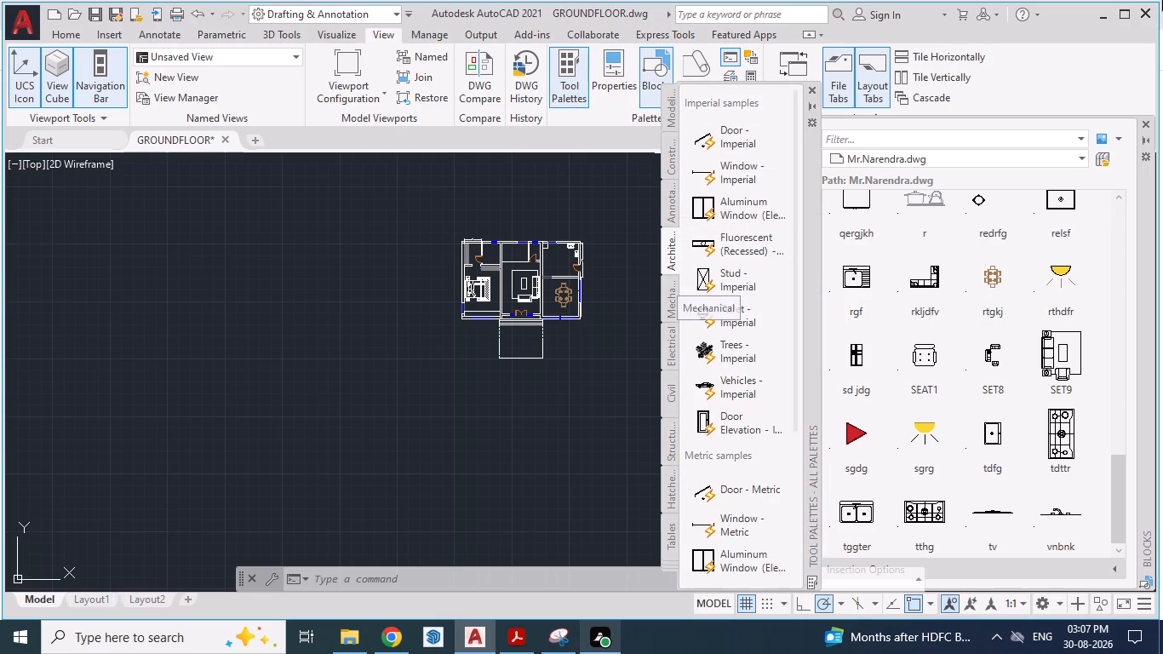
click(670, 438)
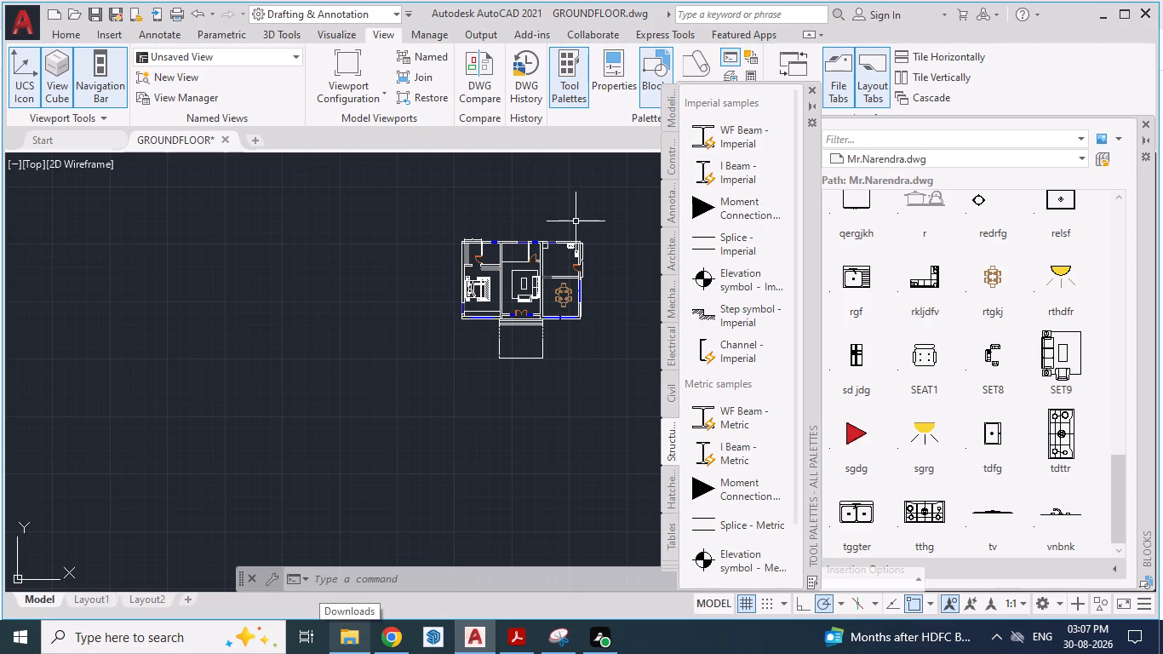
scroll(658, 490, down, 2)
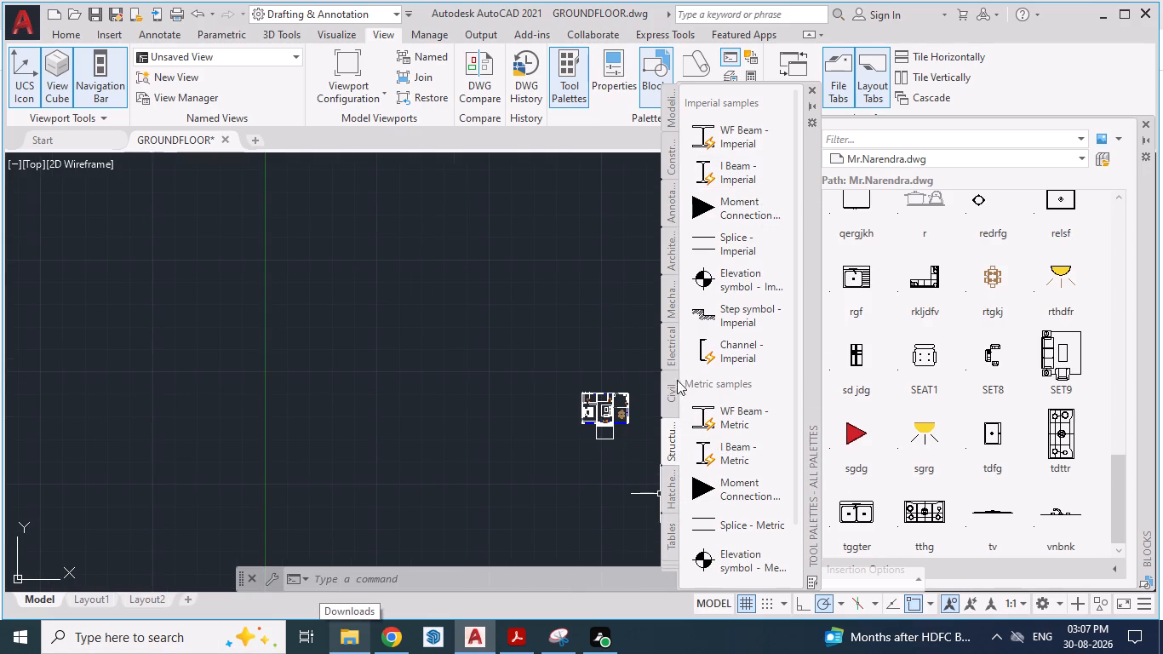
click(671, 396)
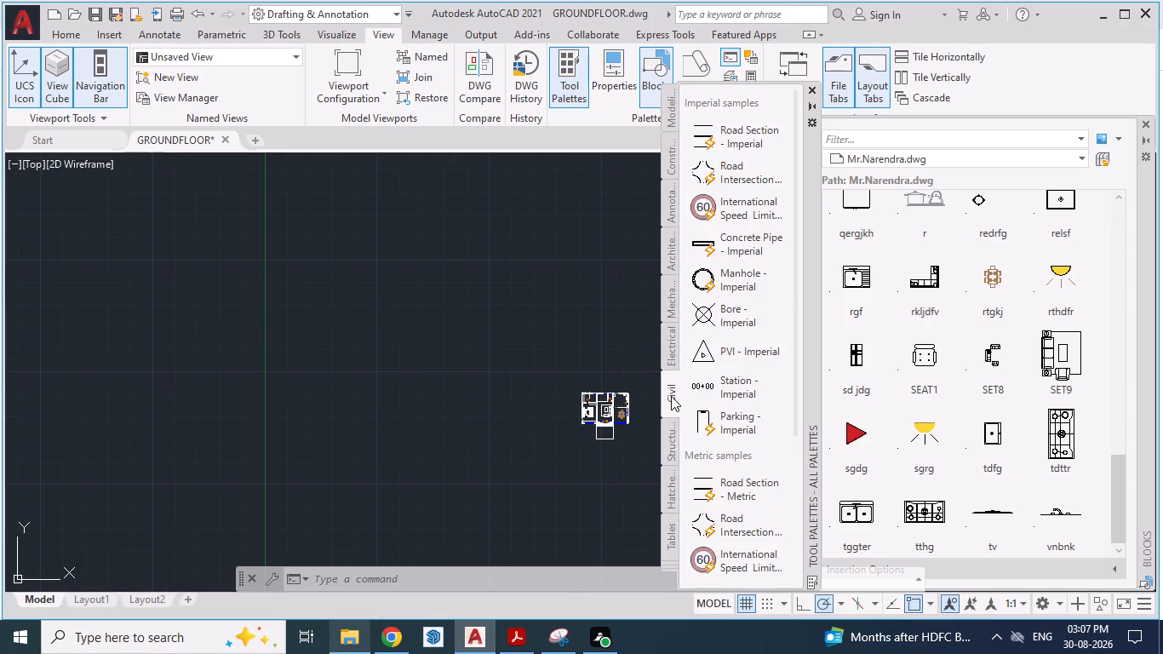
scroll(752, 295, down, 7)
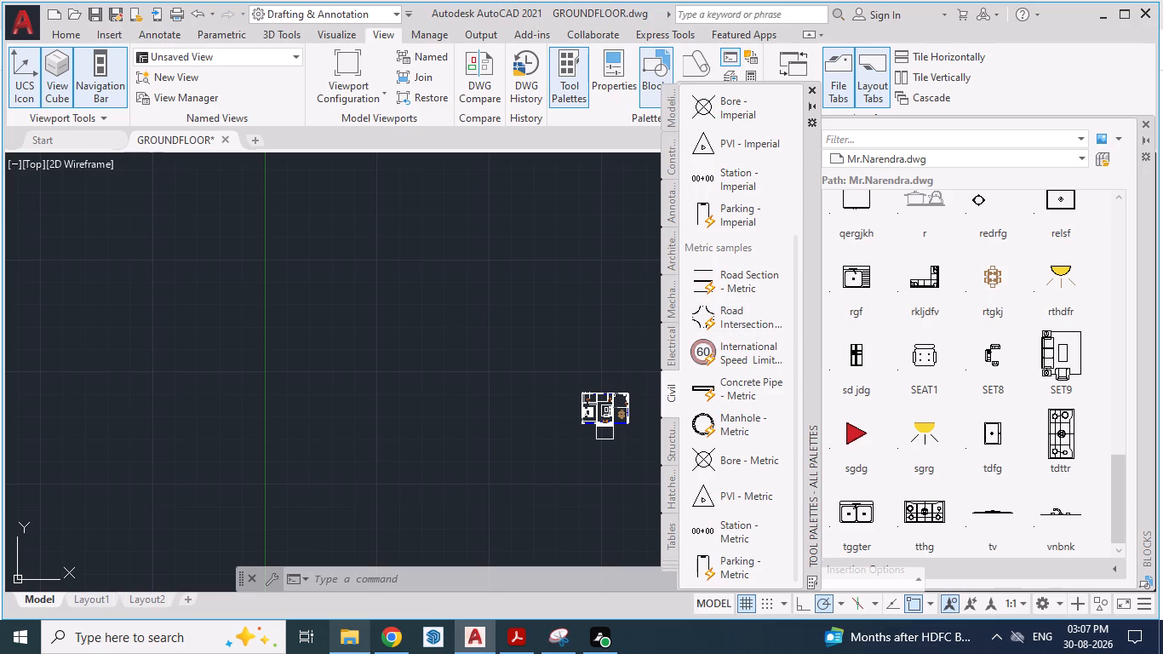
click(672, 259)
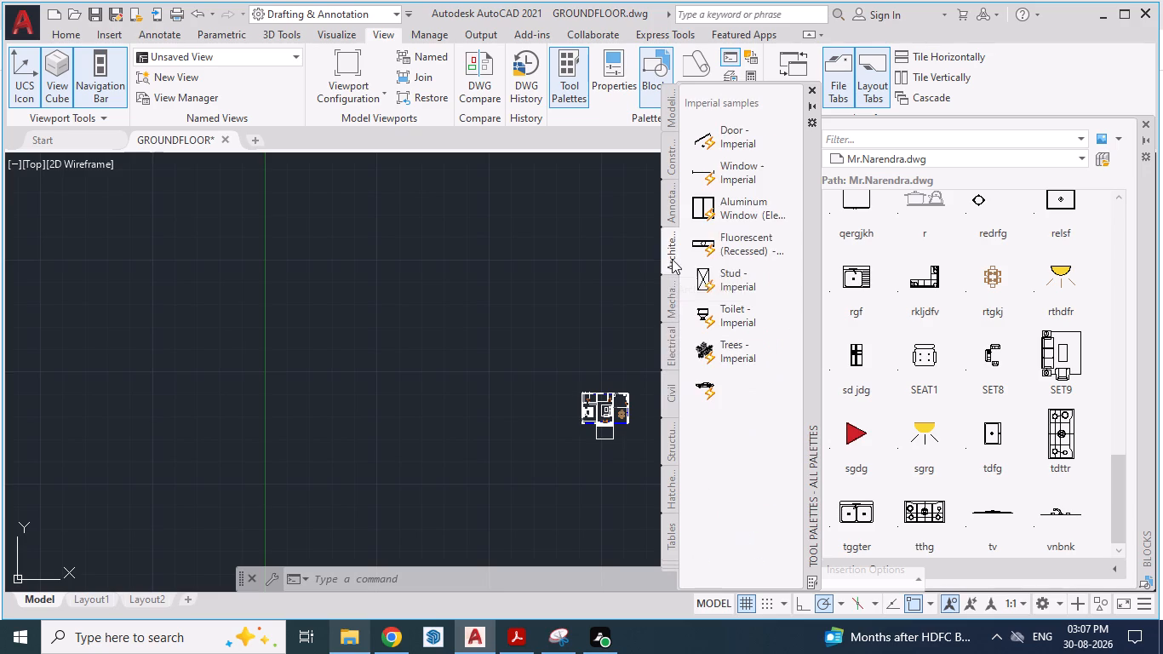
scroll(748, 301, down, 5)
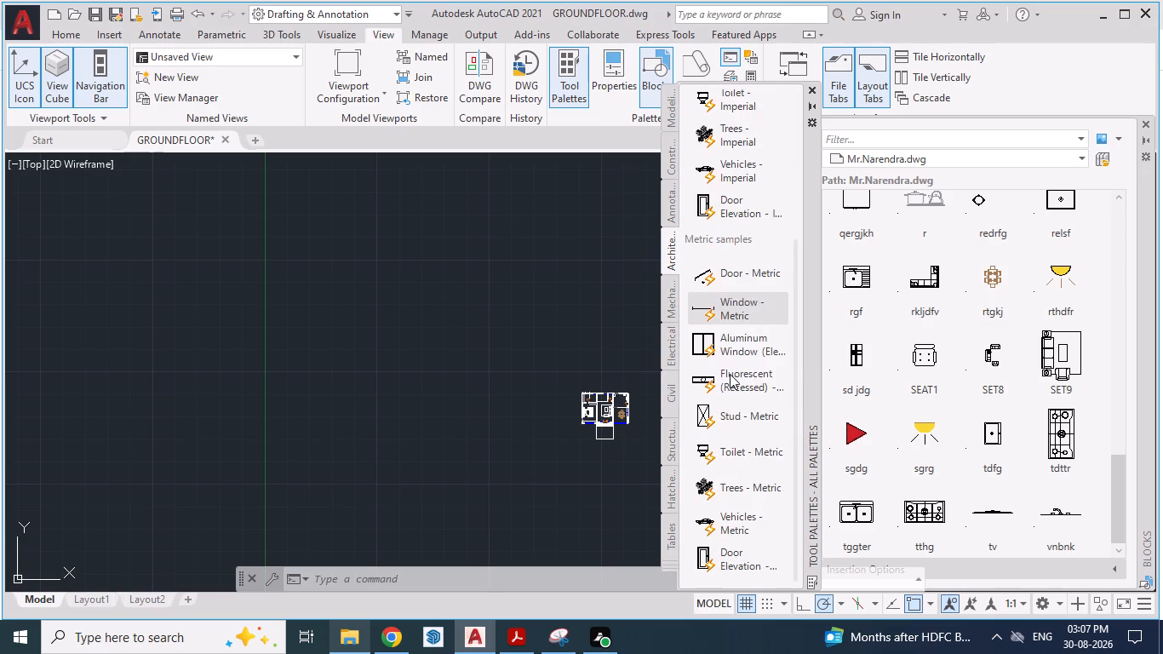
drag(741, 518, 619, 487)
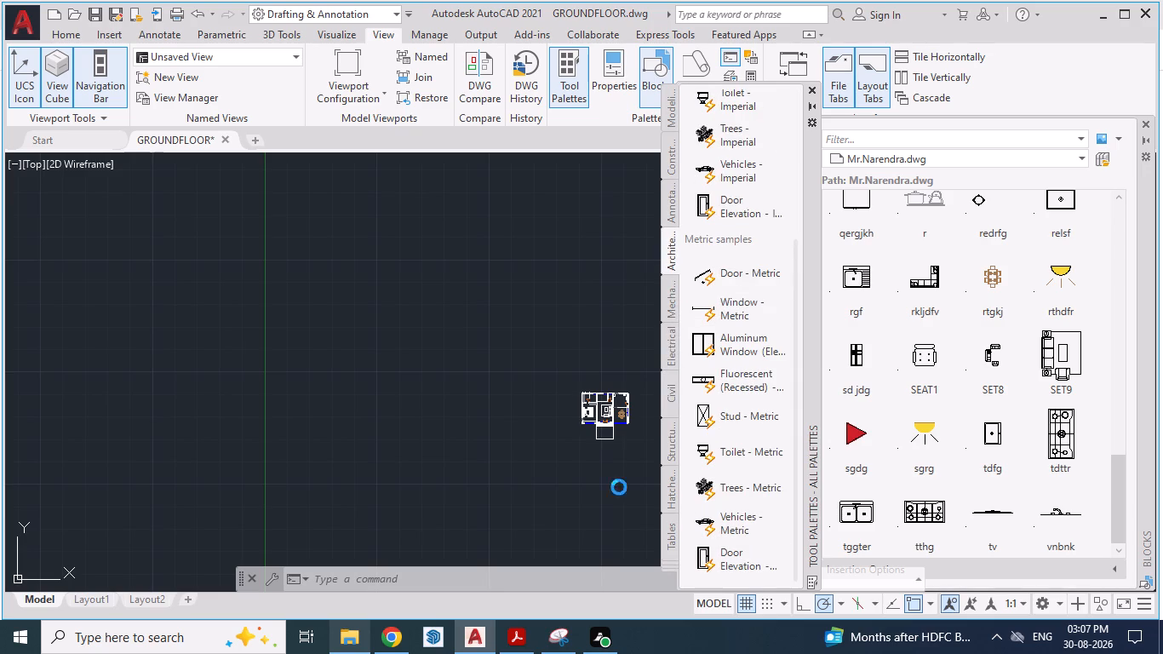
drag(619, 487, 435, 376)
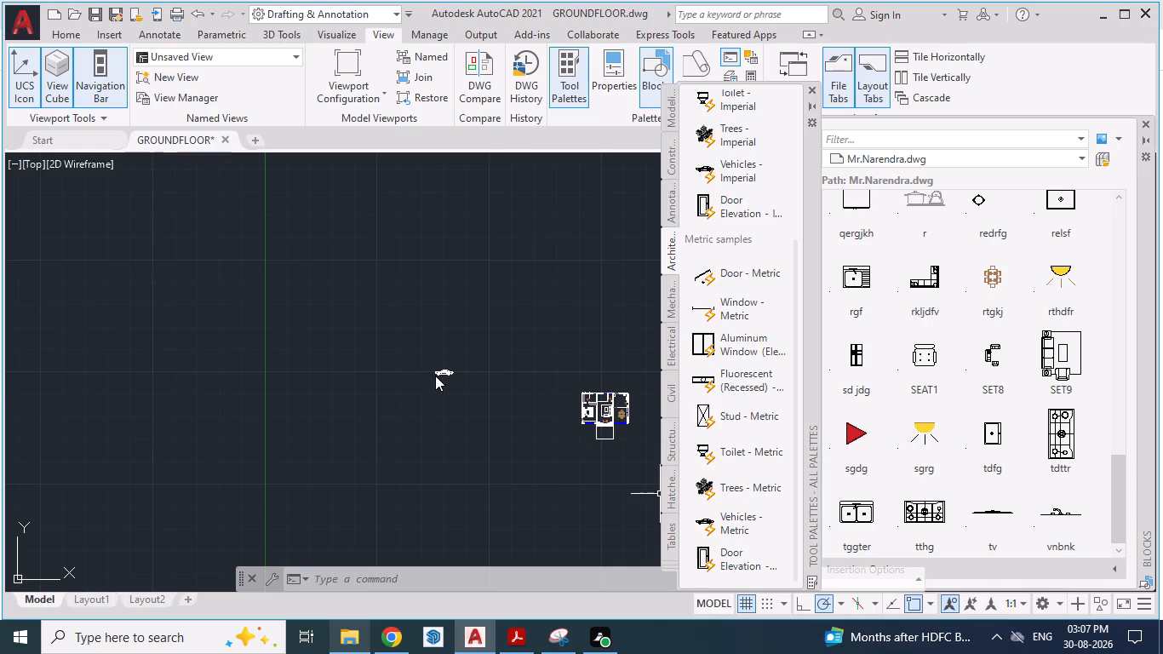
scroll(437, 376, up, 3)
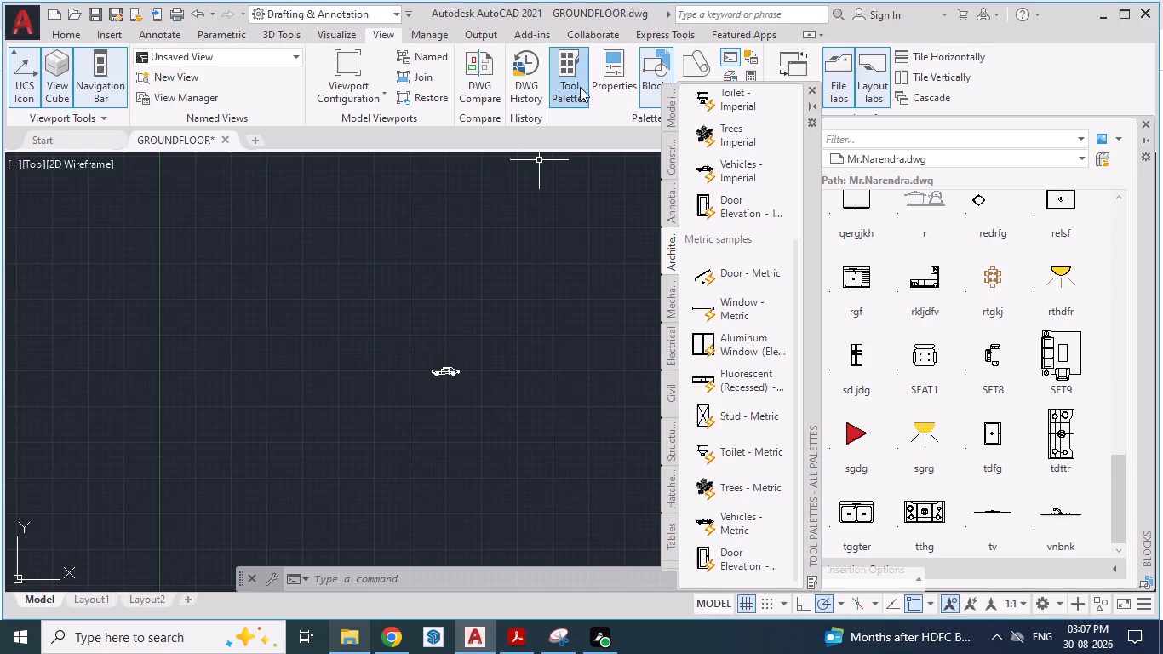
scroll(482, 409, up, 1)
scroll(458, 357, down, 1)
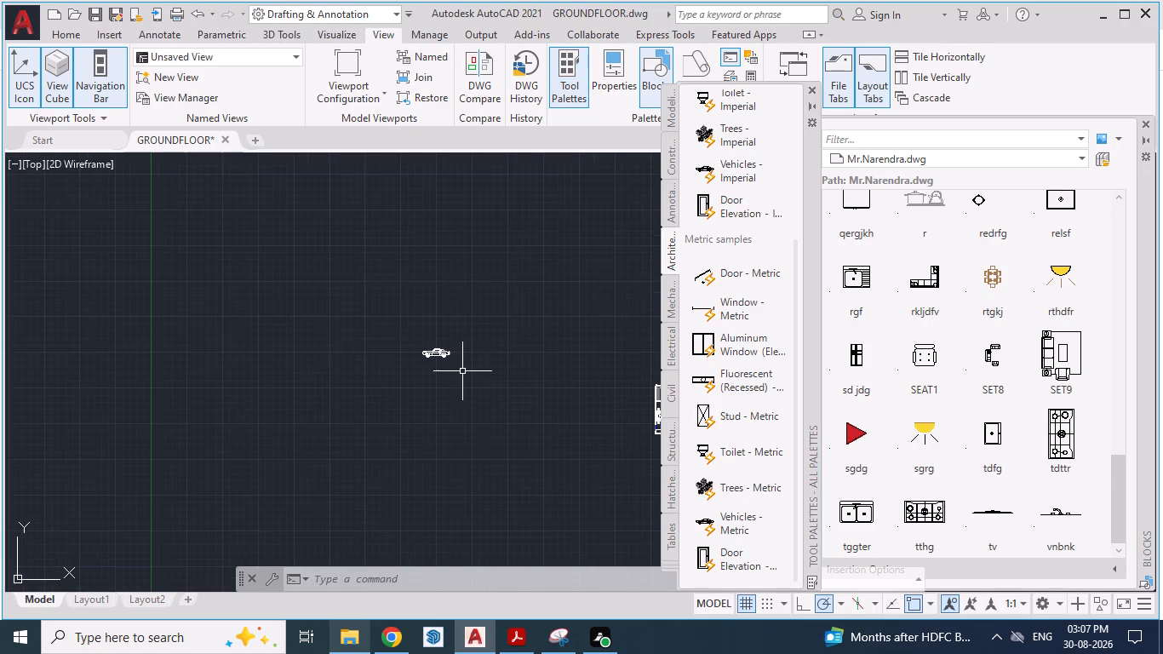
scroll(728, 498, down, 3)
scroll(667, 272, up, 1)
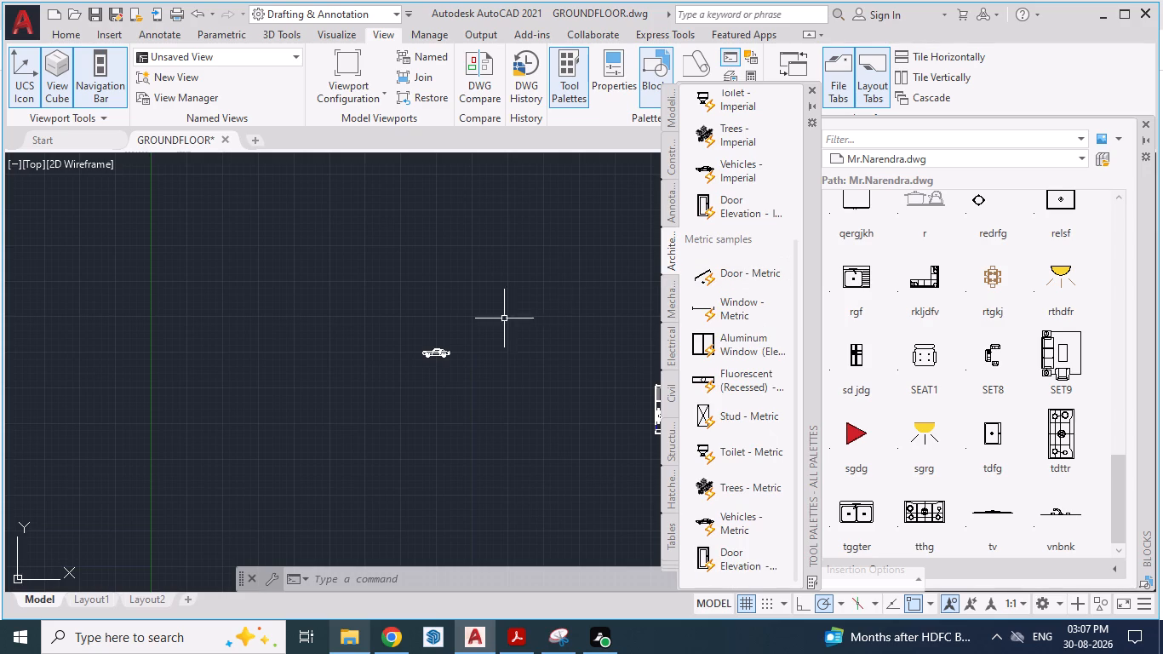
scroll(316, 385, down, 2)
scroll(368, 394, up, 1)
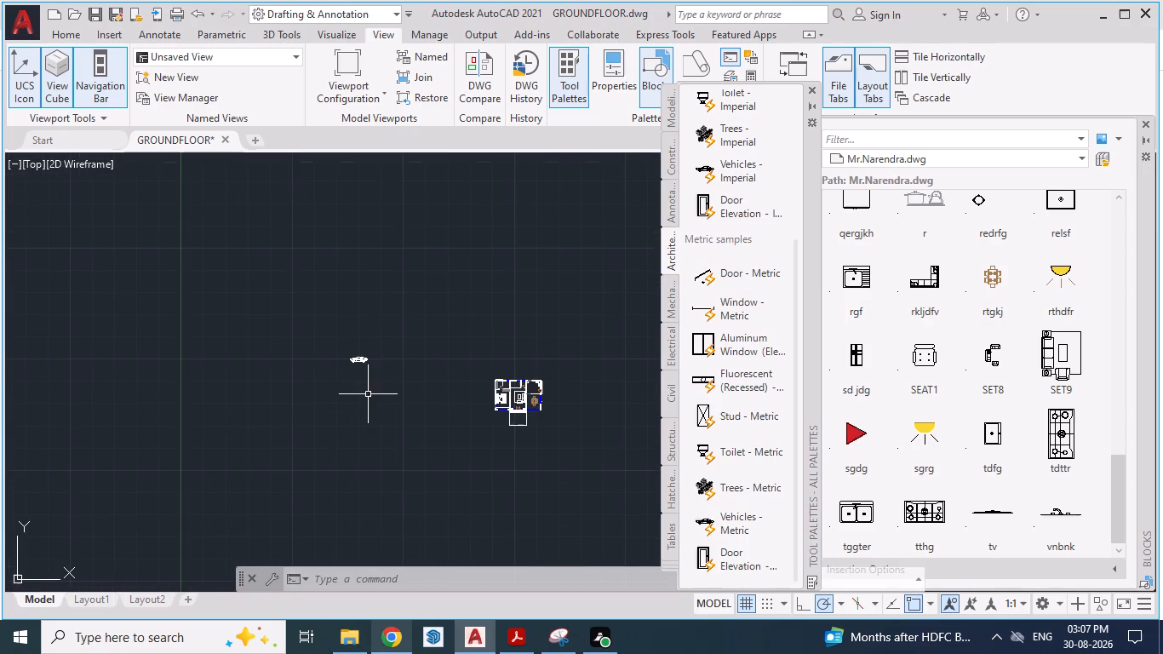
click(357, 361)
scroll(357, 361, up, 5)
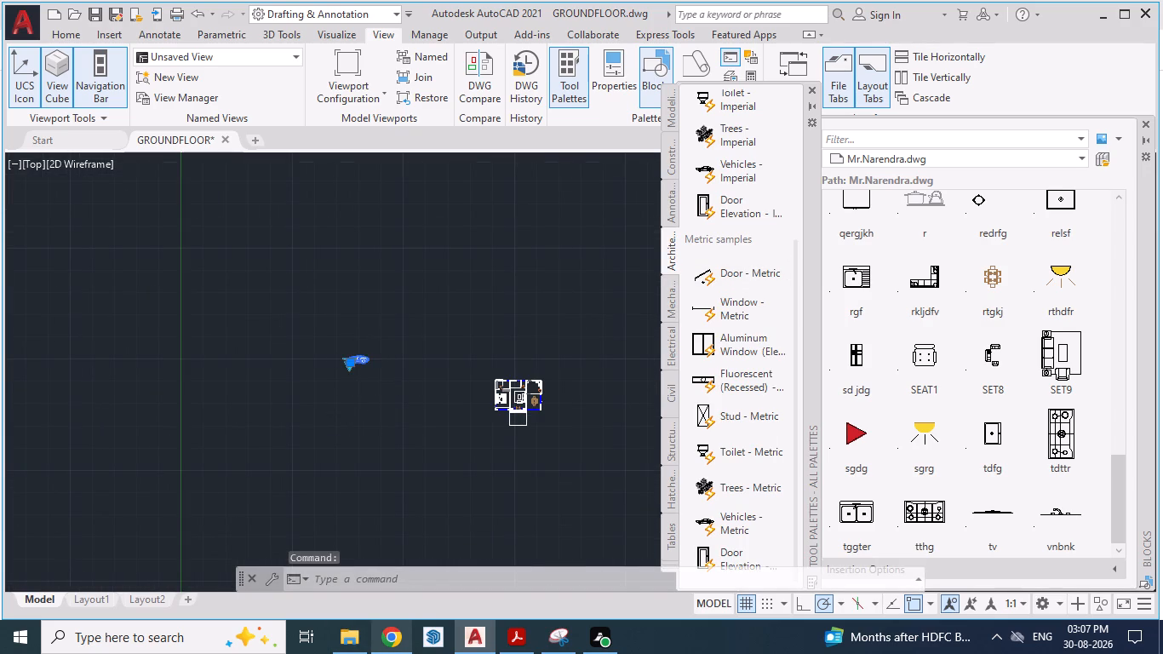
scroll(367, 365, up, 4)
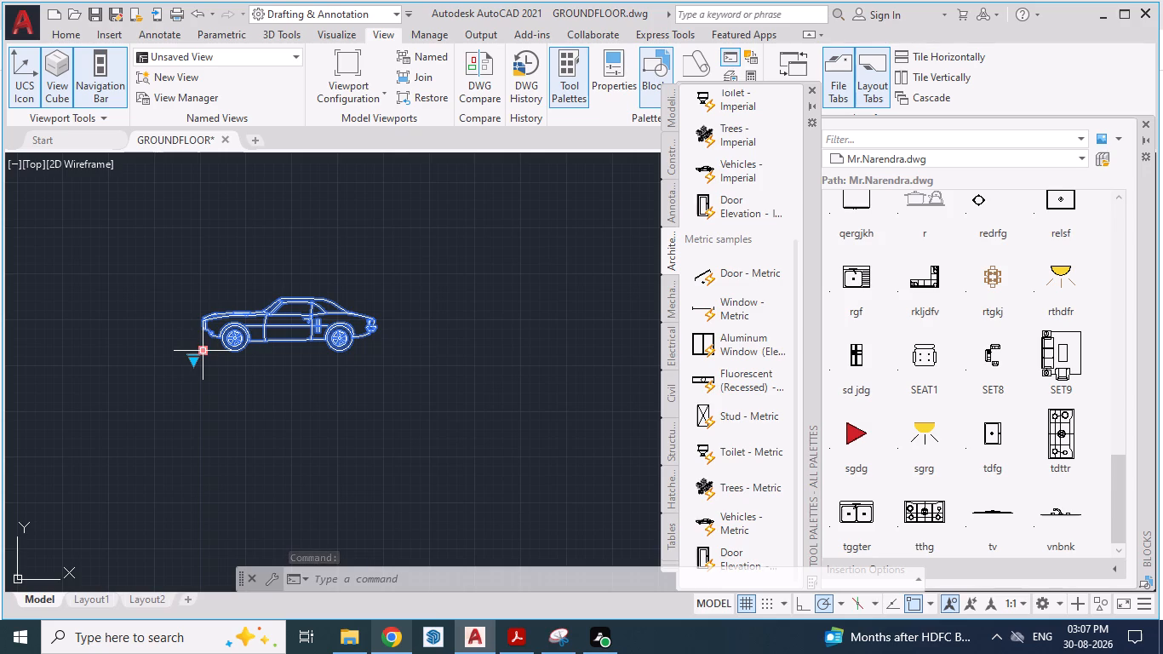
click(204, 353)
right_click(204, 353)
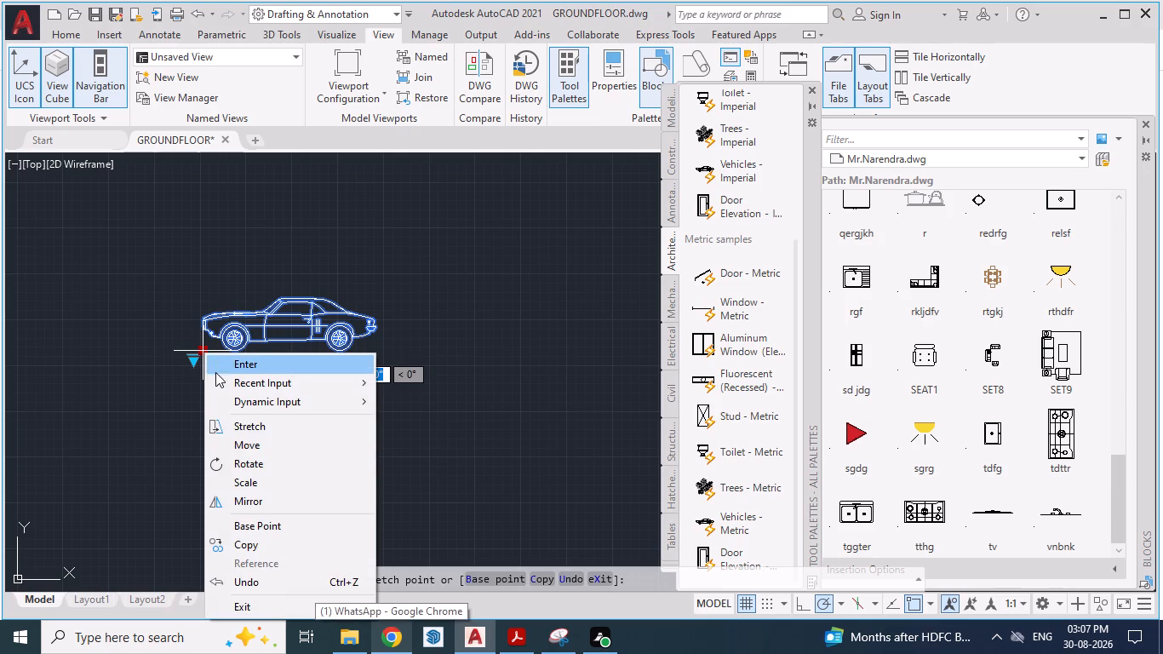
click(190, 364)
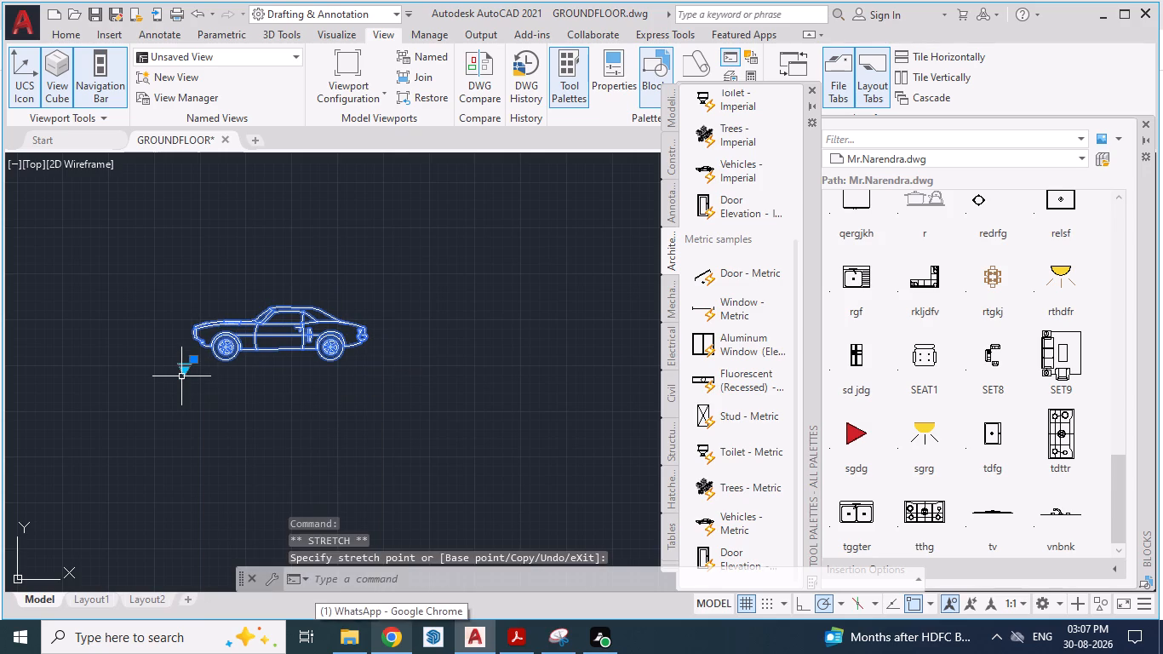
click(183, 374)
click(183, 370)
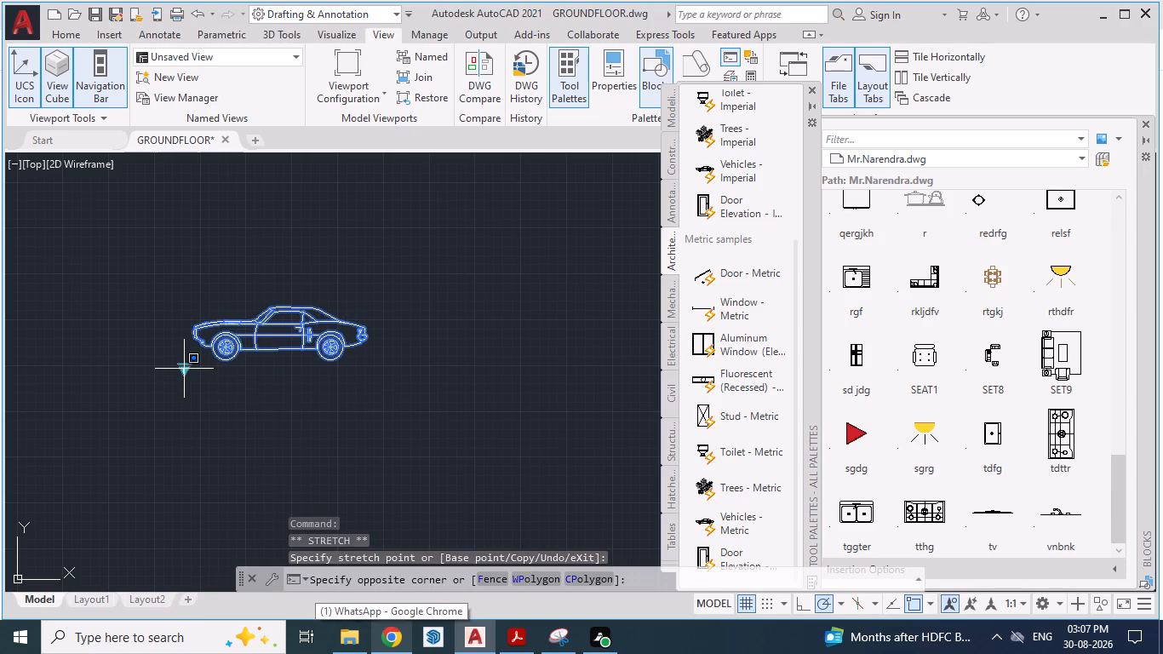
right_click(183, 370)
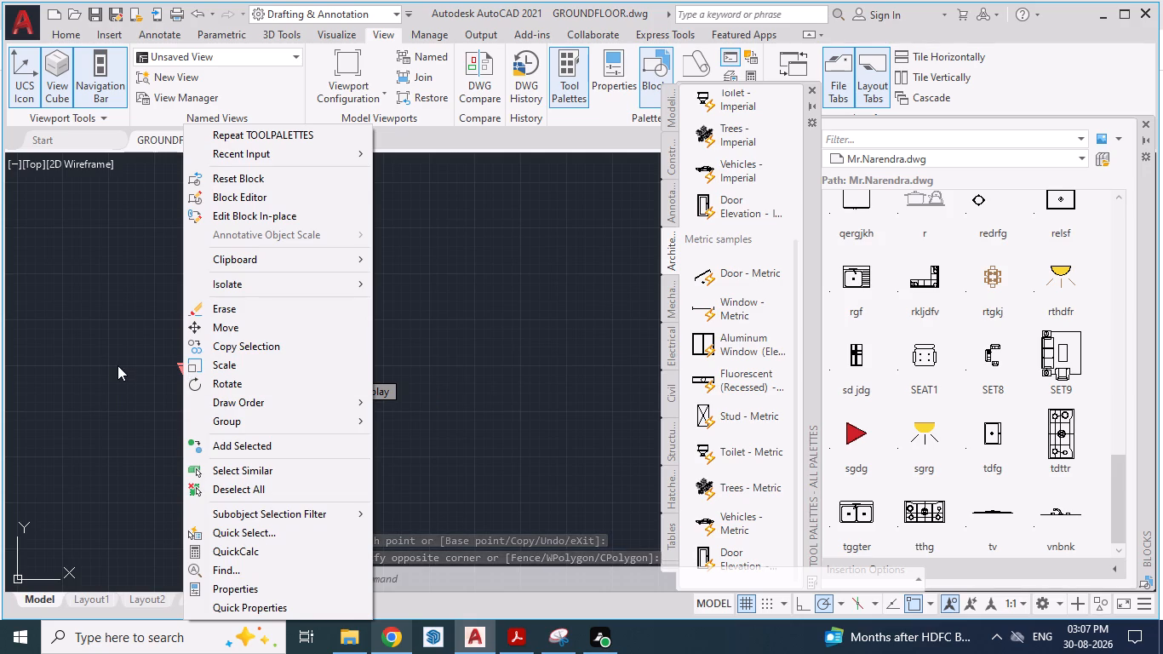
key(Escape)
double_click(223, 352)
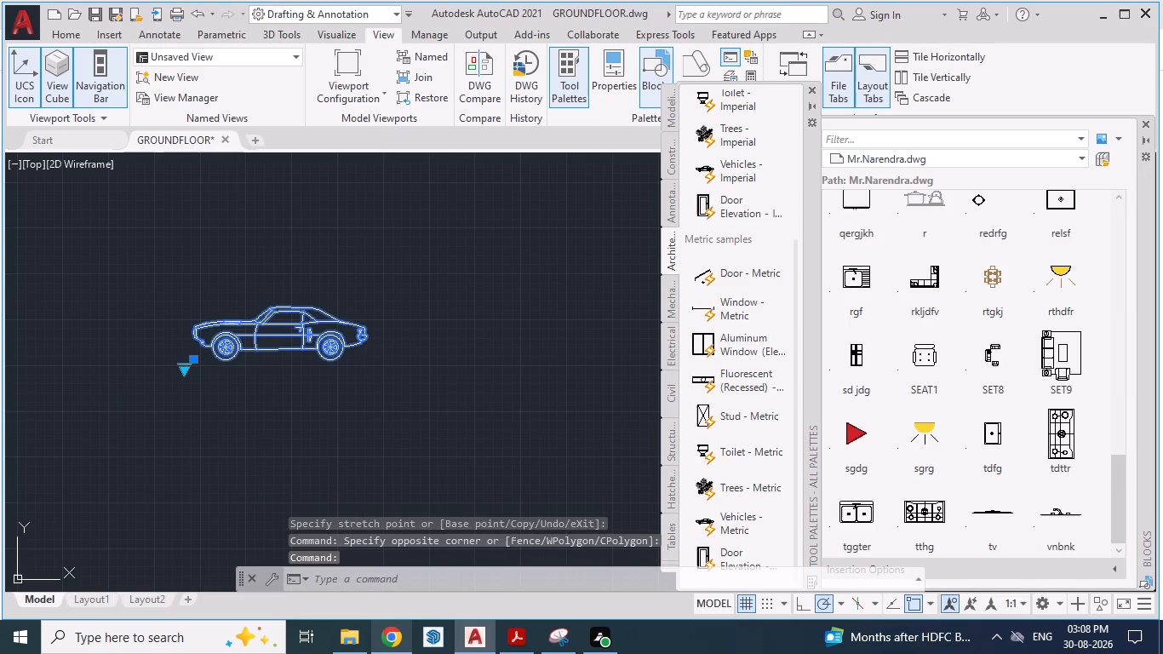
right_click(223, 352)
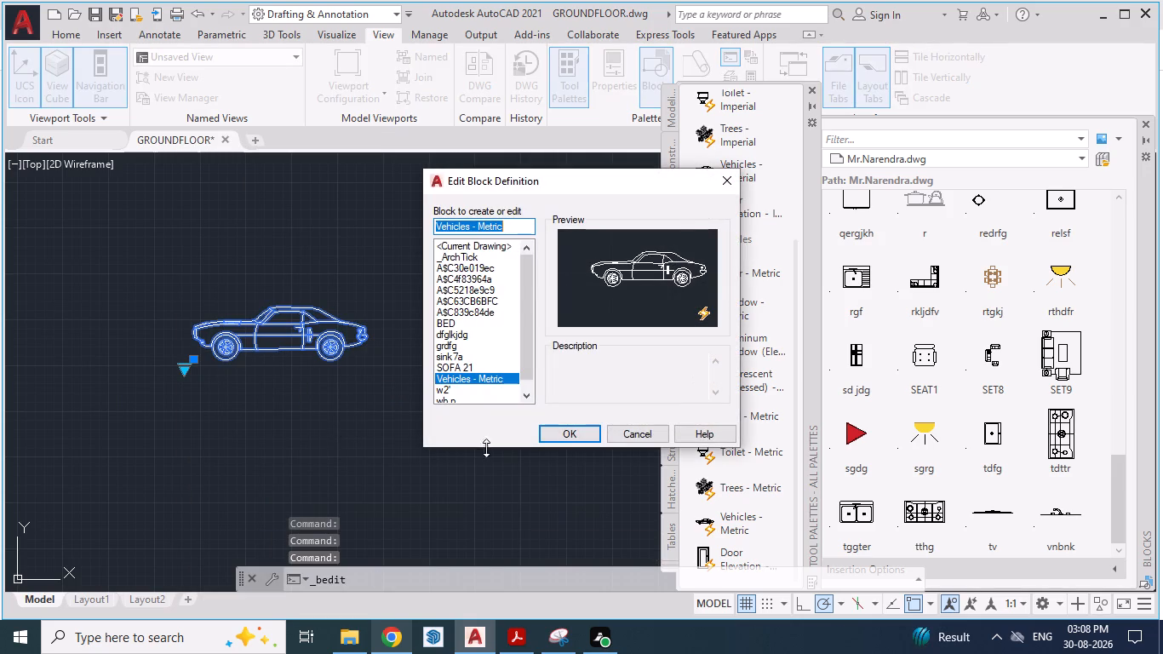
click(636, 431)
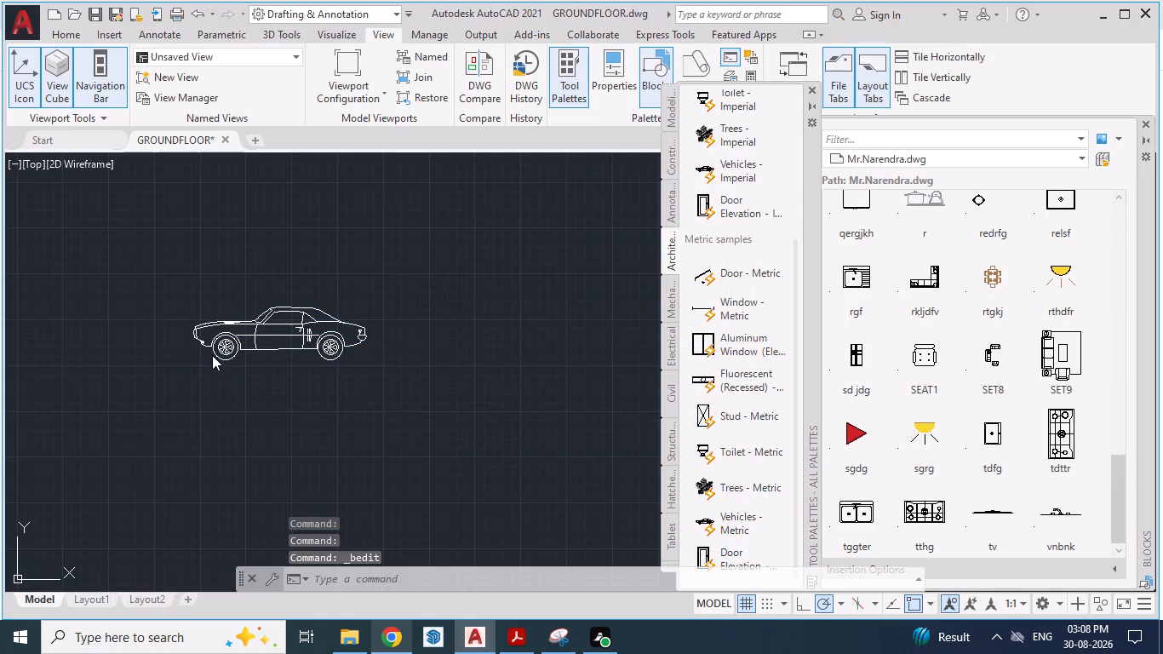
Switch the placed vehicle block's visibility state to Sedan (Top).
click(226, 346)
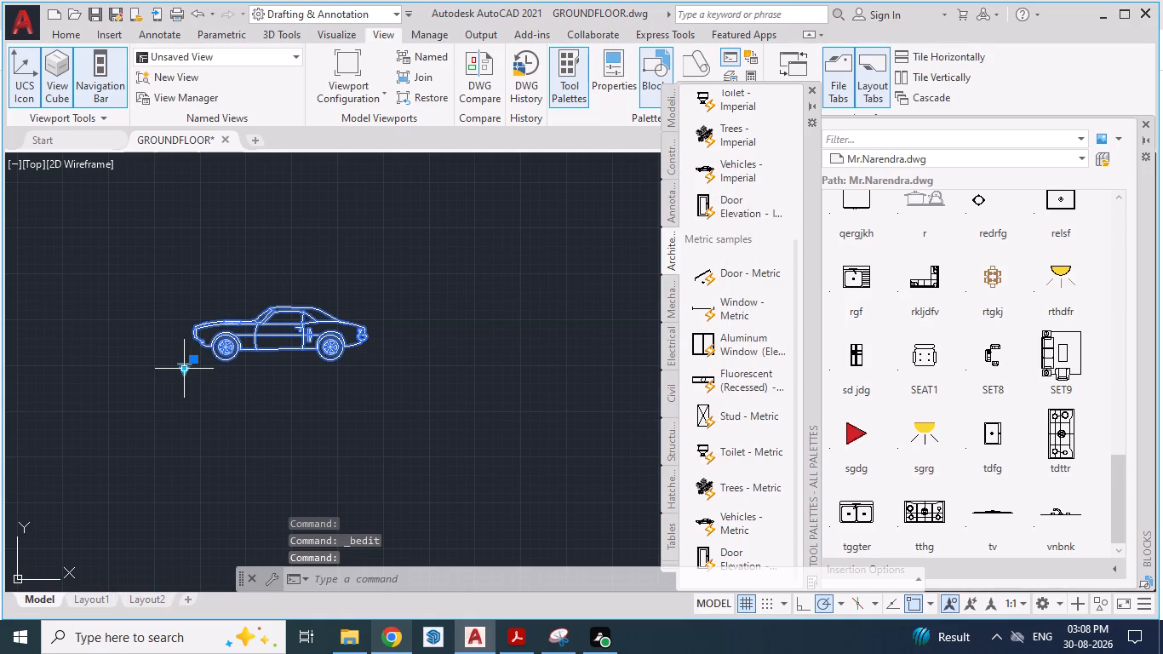
click(185, 371)
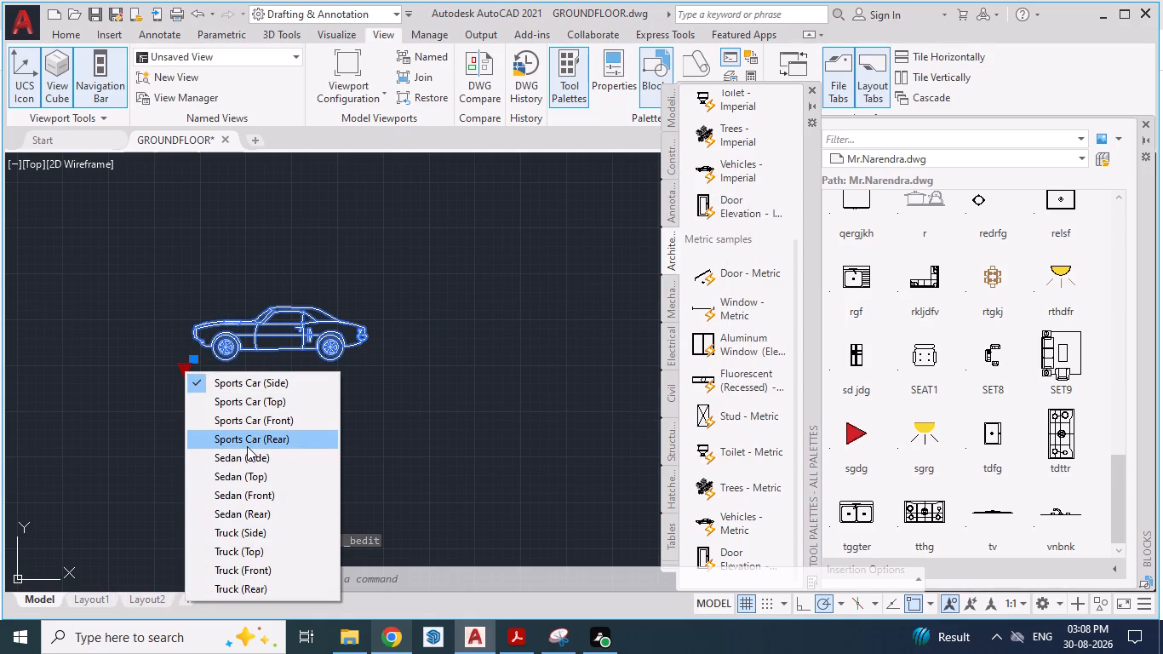
click(261, 479)
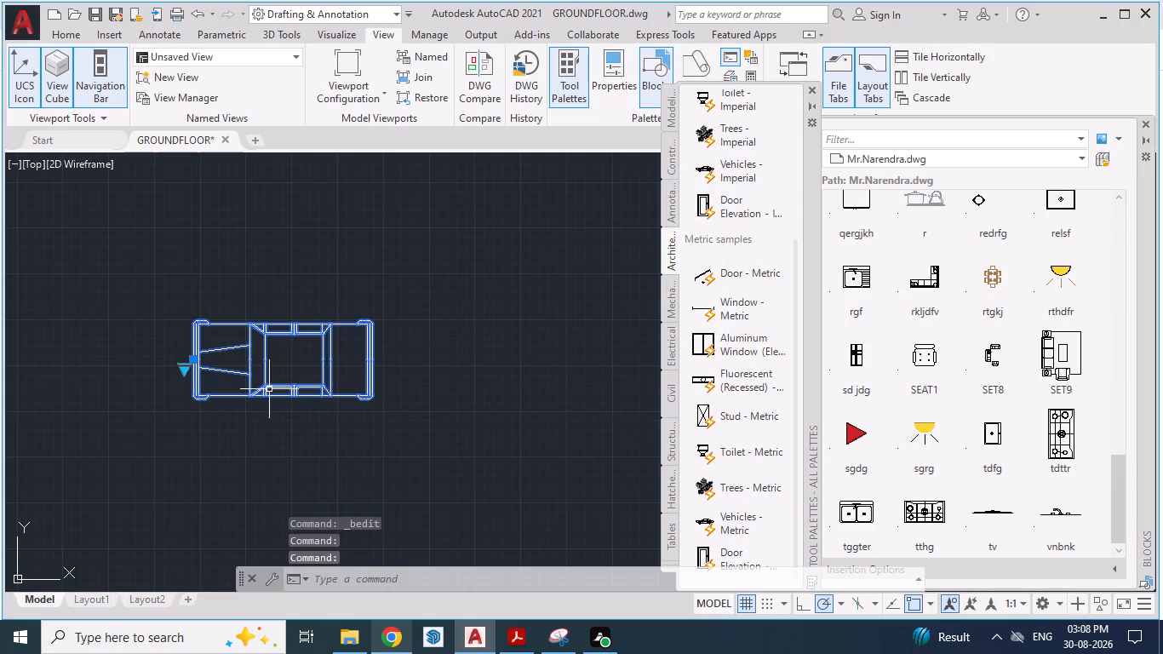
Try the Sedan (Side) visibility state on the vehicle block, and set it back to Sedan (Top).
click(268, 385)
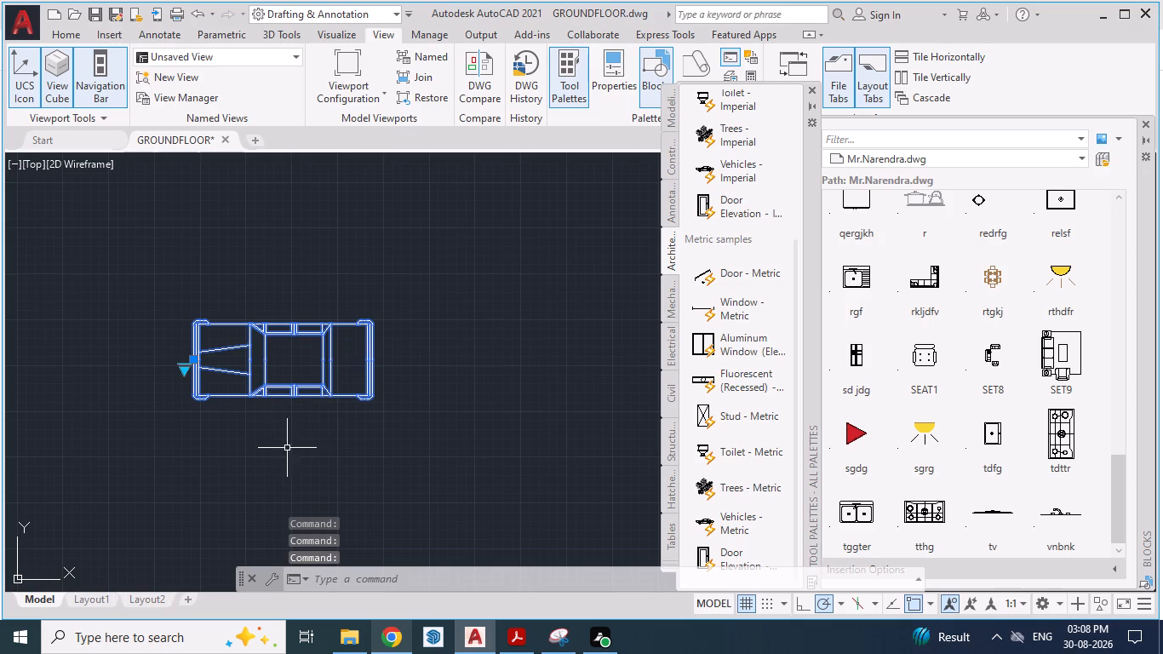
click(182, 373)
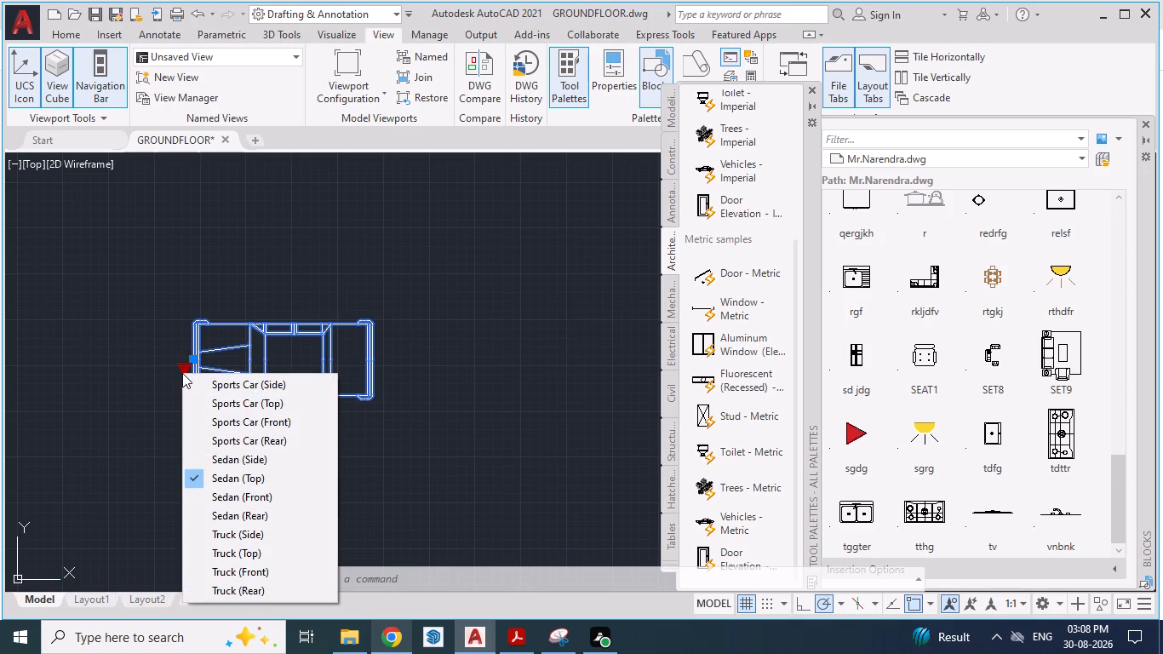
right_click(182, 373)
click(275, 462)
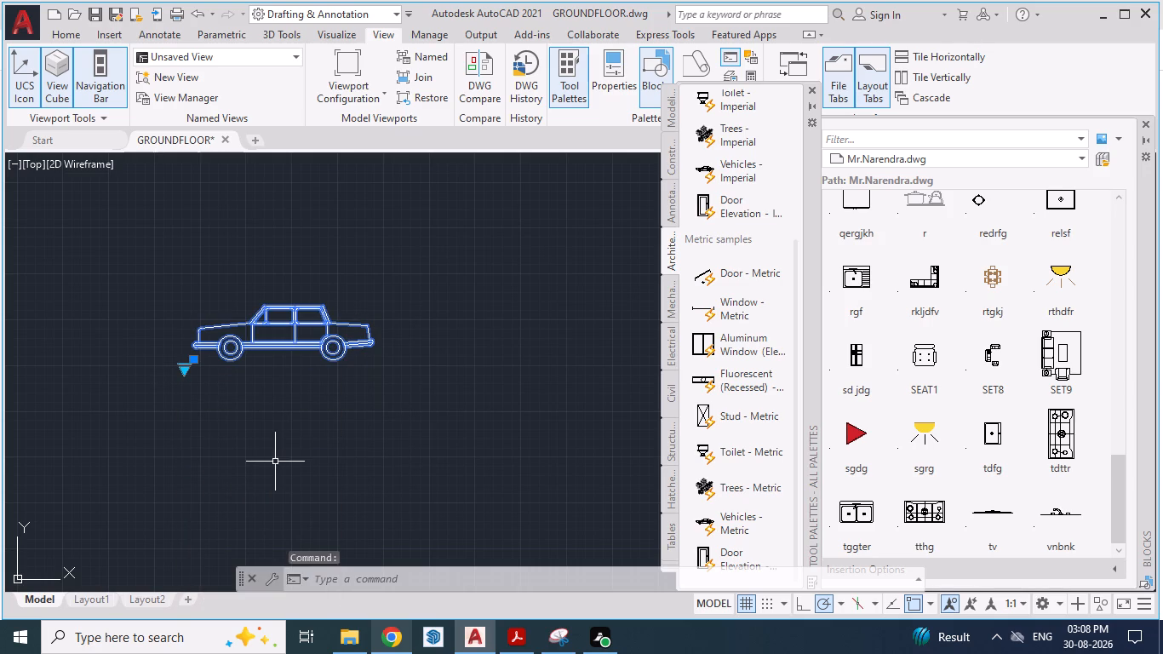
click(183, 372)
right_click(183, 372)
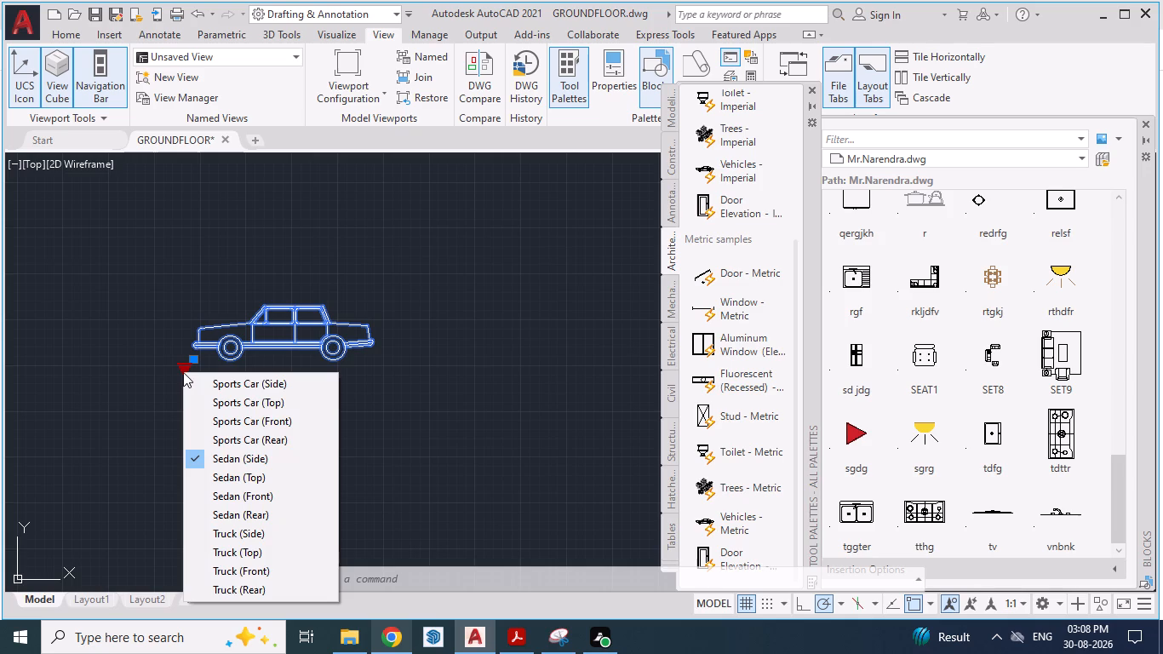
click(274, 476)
Move the top-view sedan block from the empty space into the portico below the entrance steps.
click(301, 398)
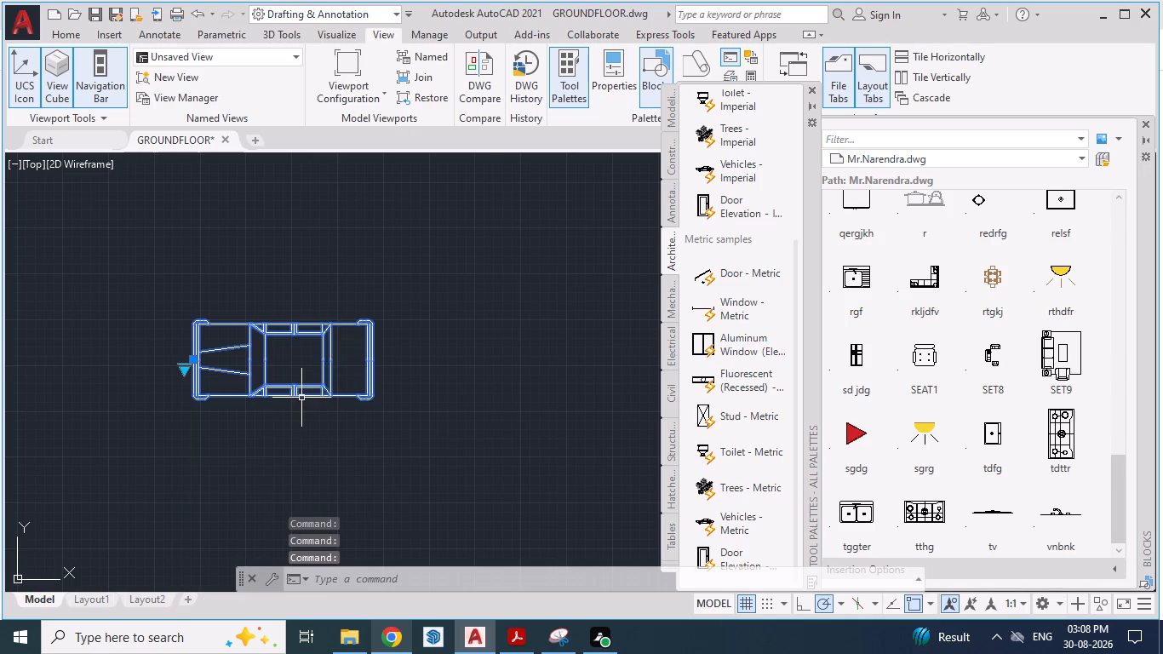
key(m)
key(Return)
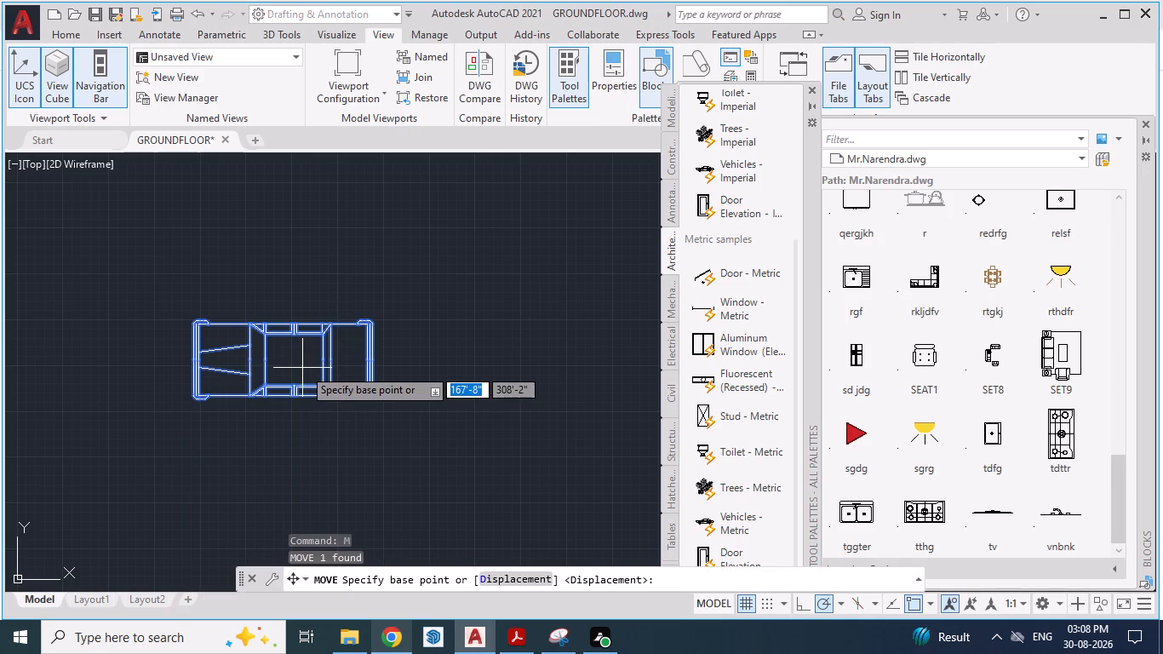
click(281, 388)
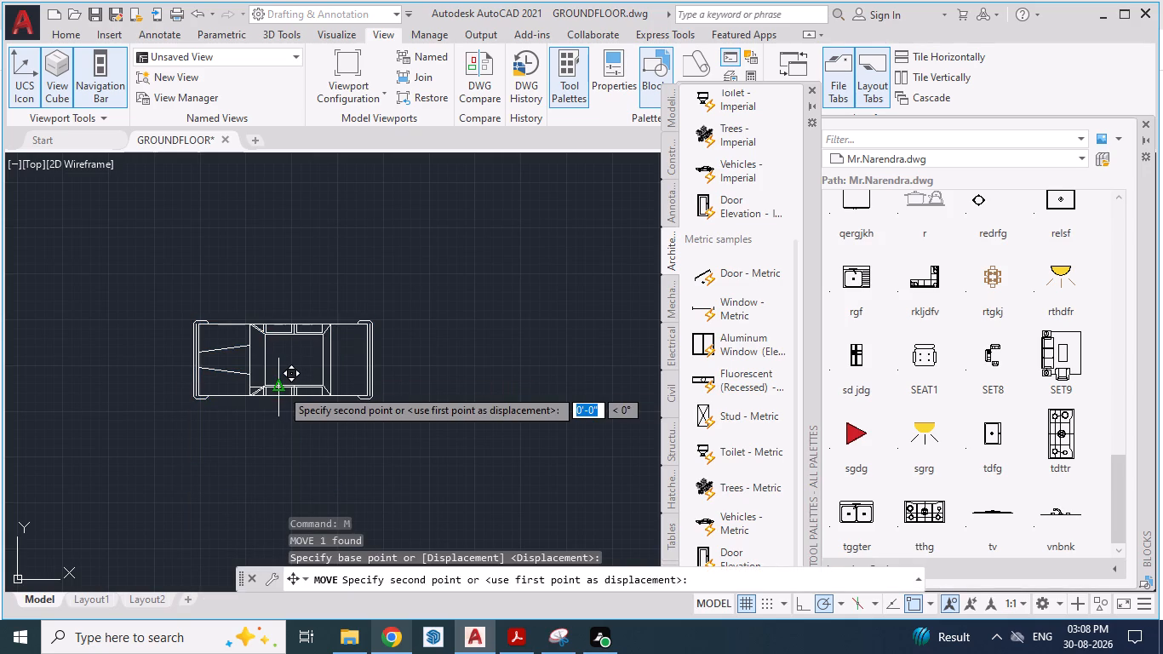
scroll(284, 375, down, 5)
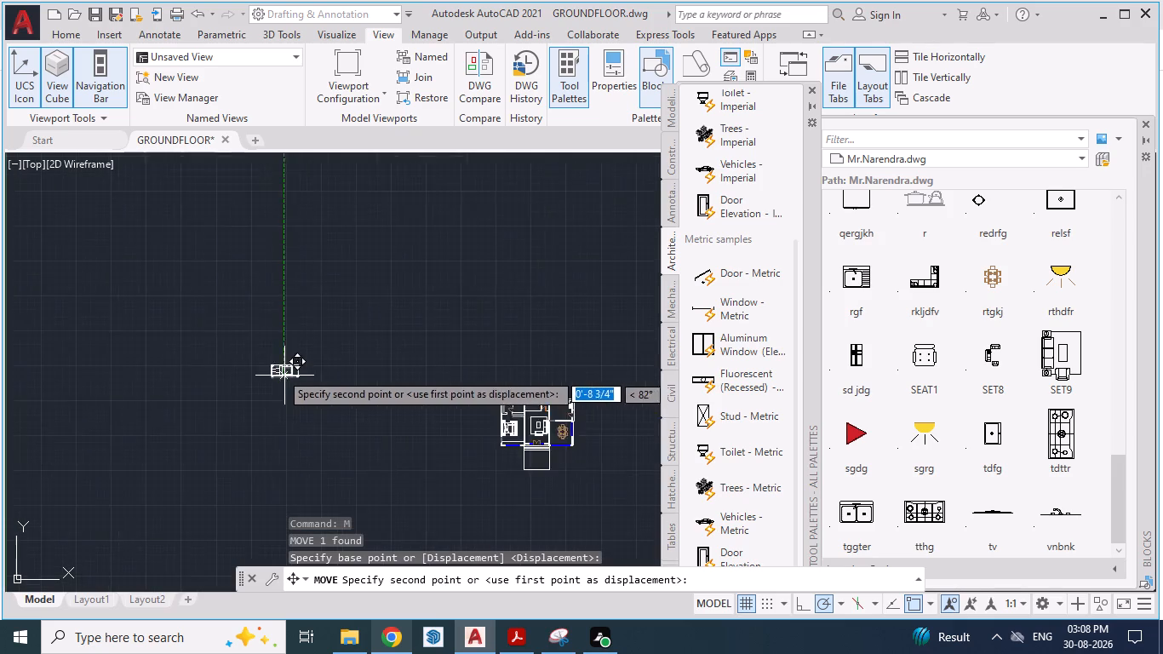
scroll(451, 424, up, 5)
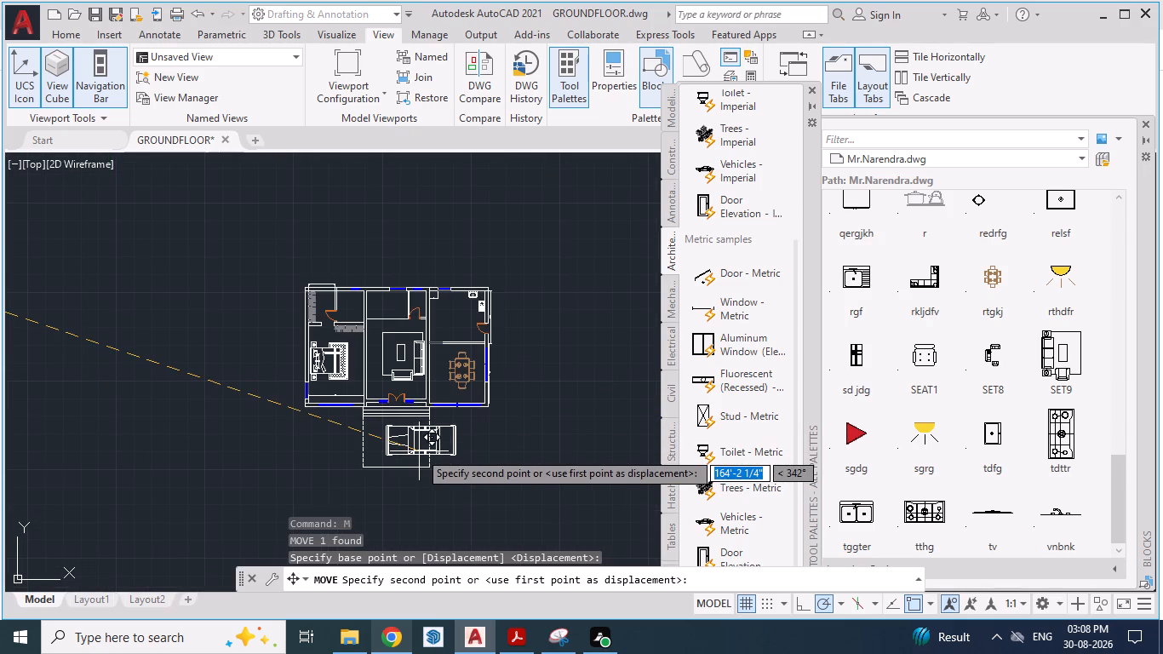
scroll(323, 453, up, 1)
click(364, 462)
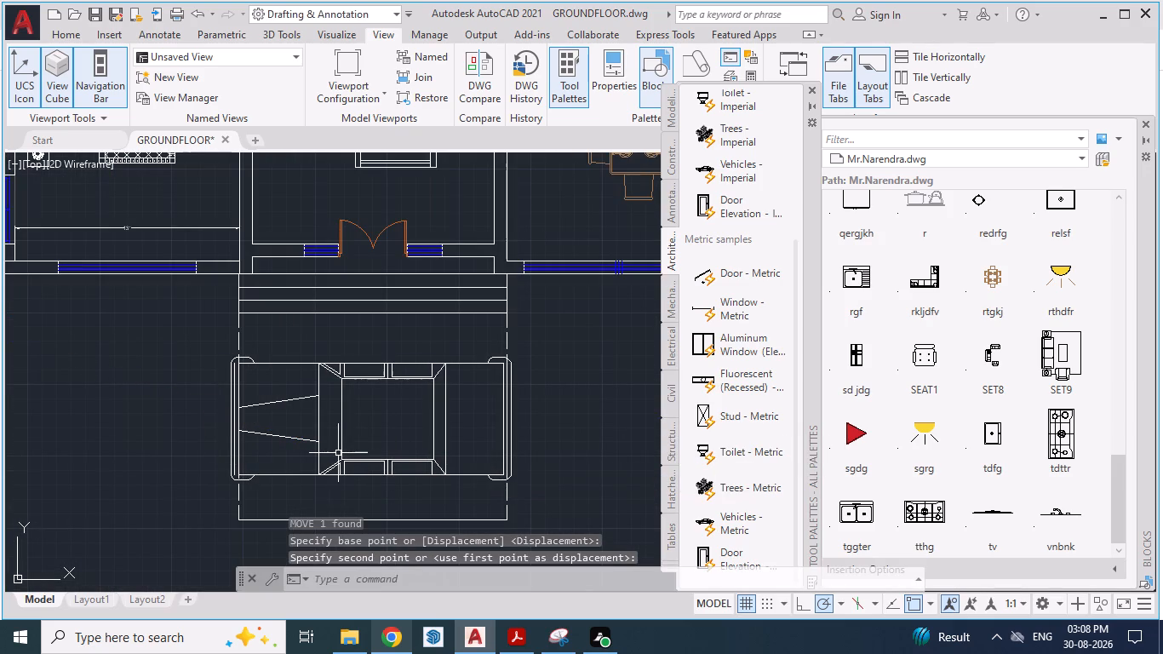
Scale the sedan block down slightly about its upper rear corner so its length fits the portico's width.
click(341, 453)
text(SCA)
key(Return)
scroll(511, 331, up, 2)
drag(501, 393, 470, 405)
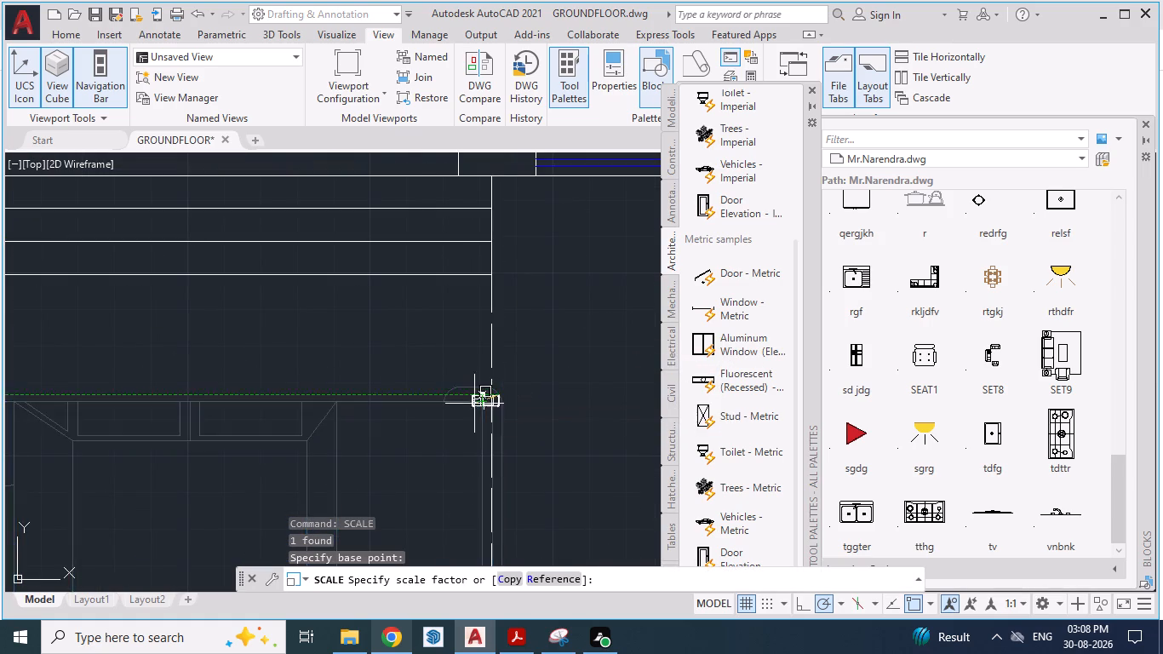
drag(470, 405, 391, 462)
scroll(456, 412, down, 3)
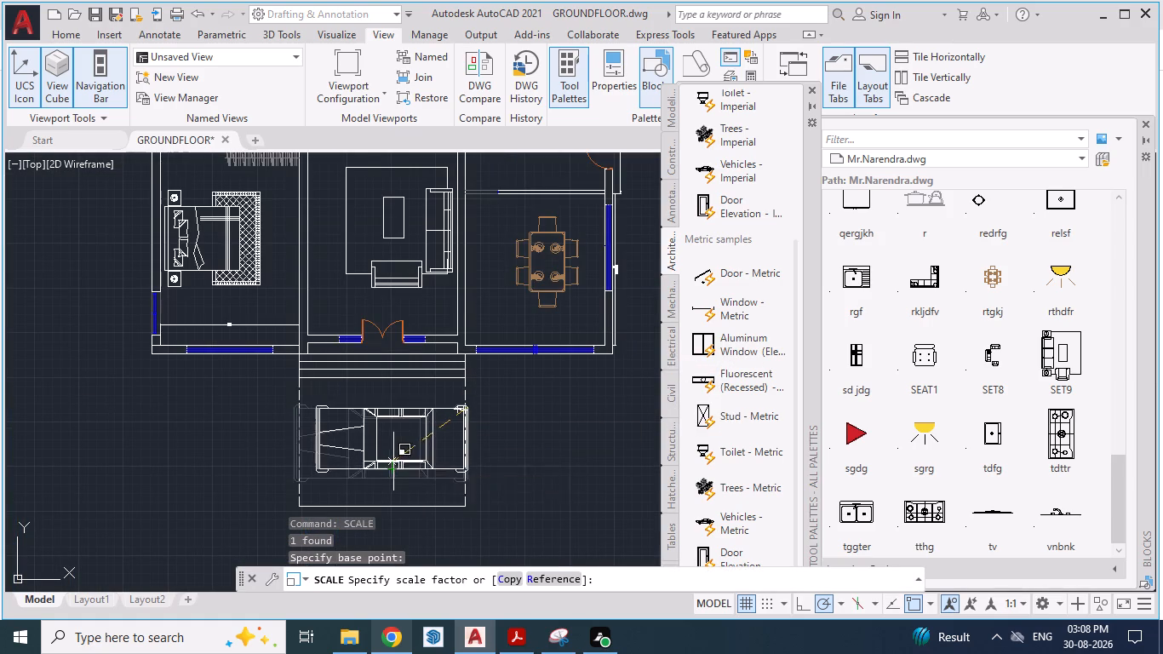
drag(391, 462, 389, 462)
click(389, 462)
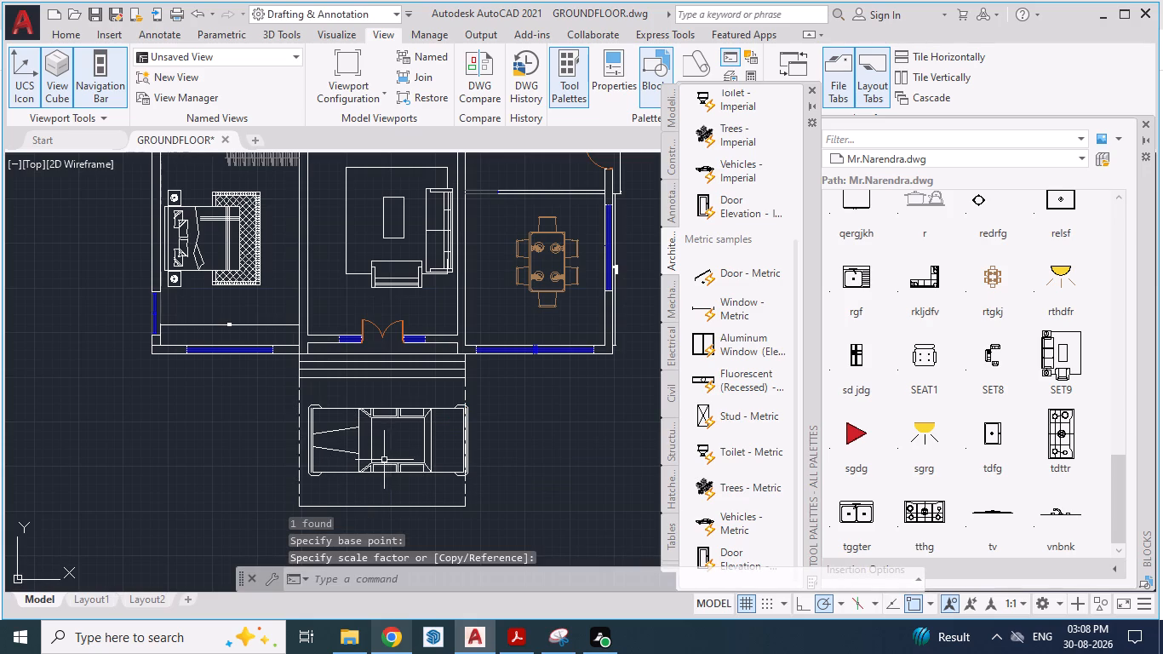
Move the scaled sedan block sideways so it sits between the portico's dashed side lines.
click(371, 465)
key(m)
key(Return)
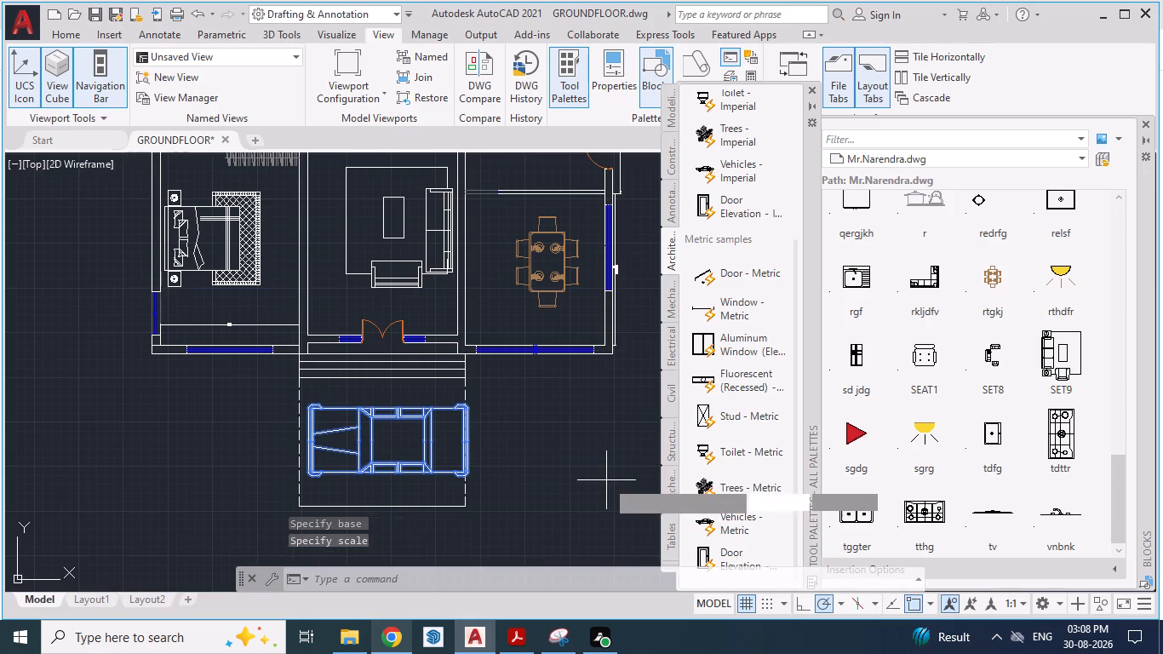
scroll(309, 464, up, 2)
drag(428, 473, 410, 479)
click(410, 479)
scroll(347, 372, down, 1)
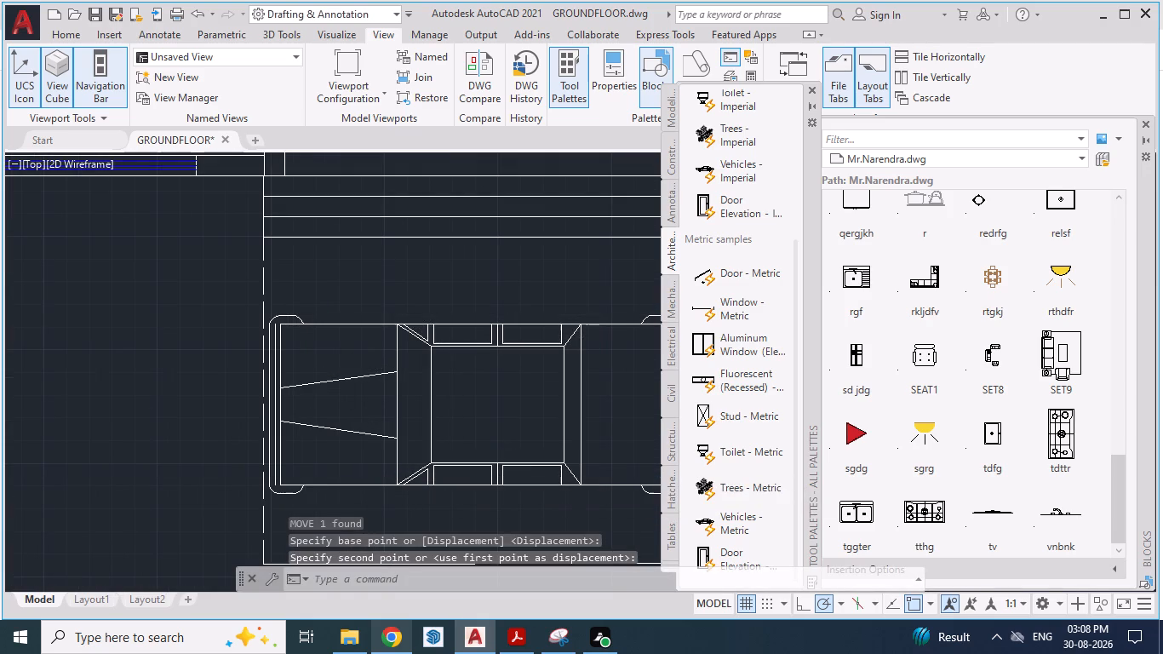
Compare the drawn plan and portico with the whole sheet of the reference ground floor PDF.
scroll(437, 388, down, 3)
key(alt+Tab)
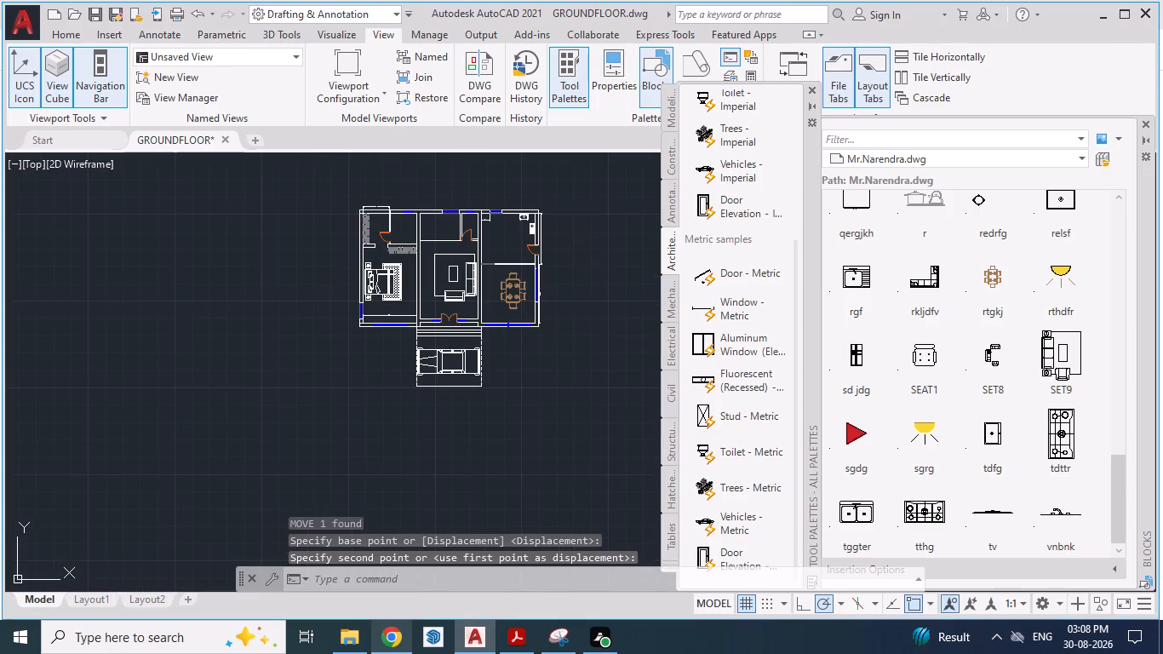
scroll(607, 453, down, 1)
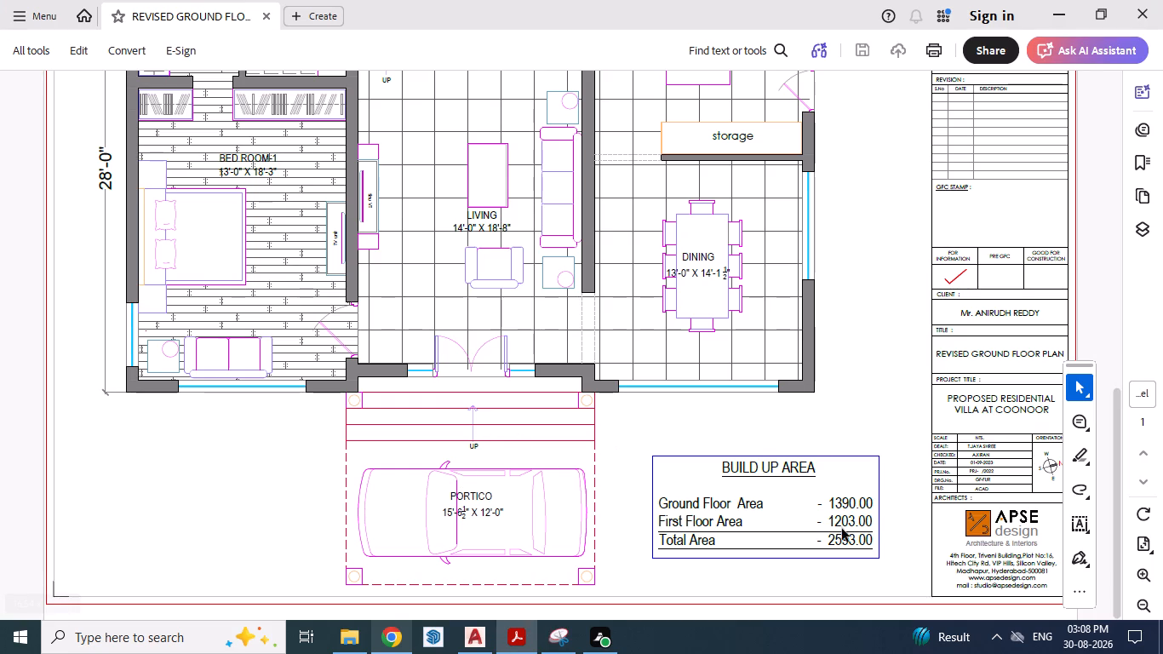
ctrl+scroll(592, 410, down, 2)
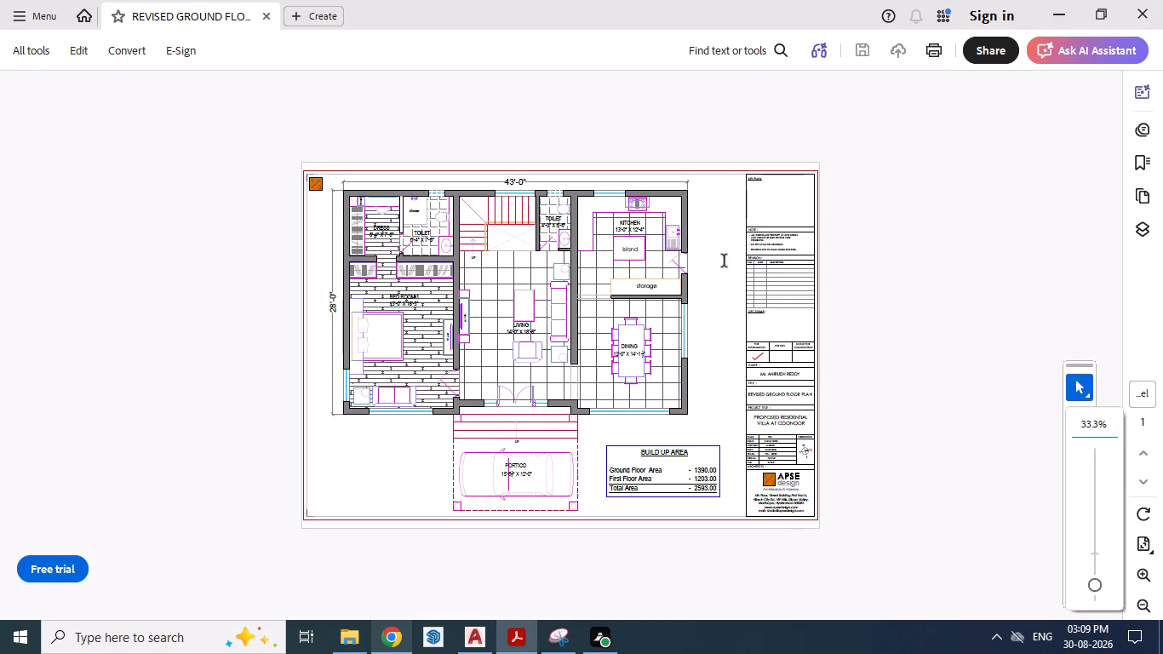
key(alt+Tab)
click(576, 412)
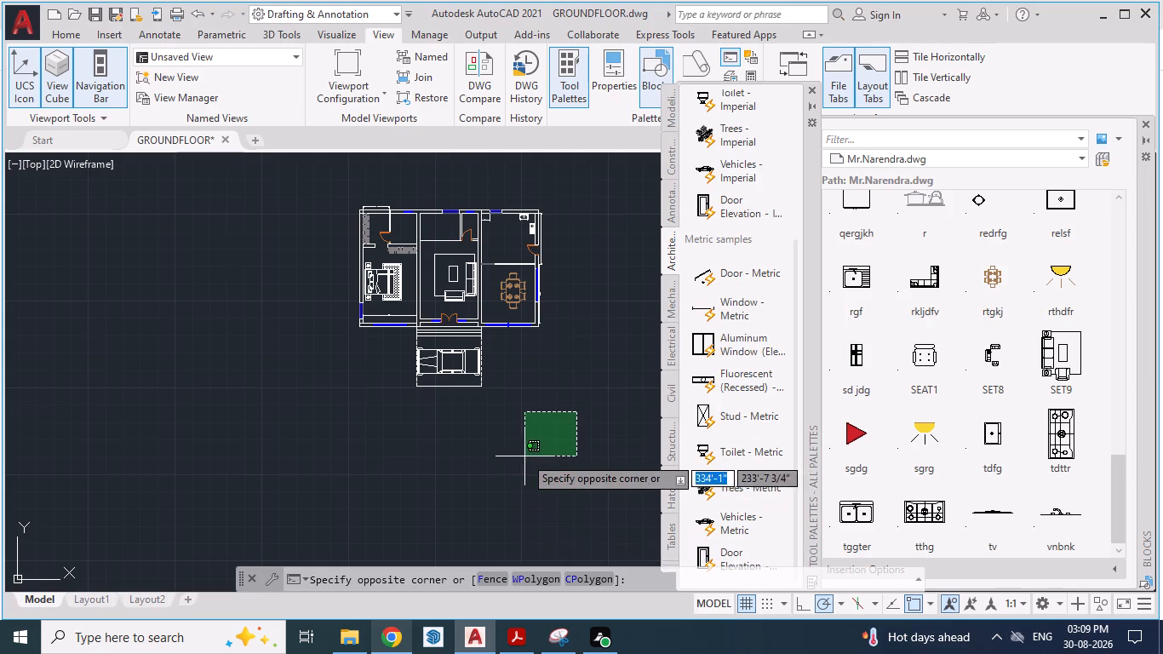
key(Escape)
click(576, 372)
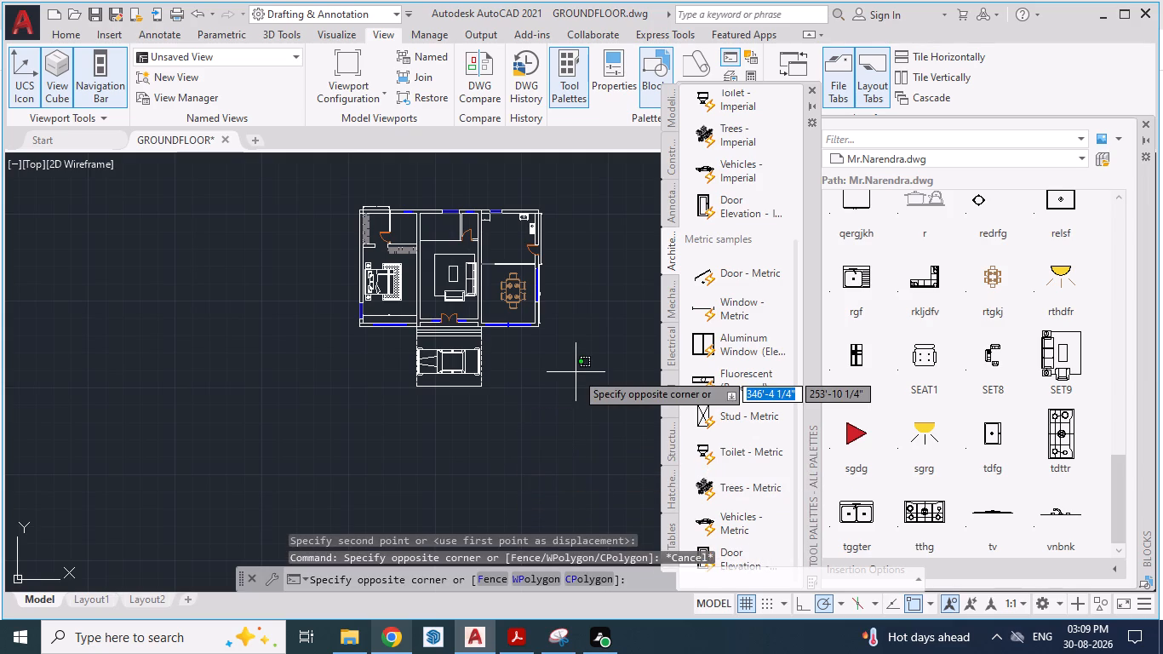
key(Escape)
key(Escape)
Close the Tool Palettes and the Blocks palette to clear the drawing area.
click(811, 92)
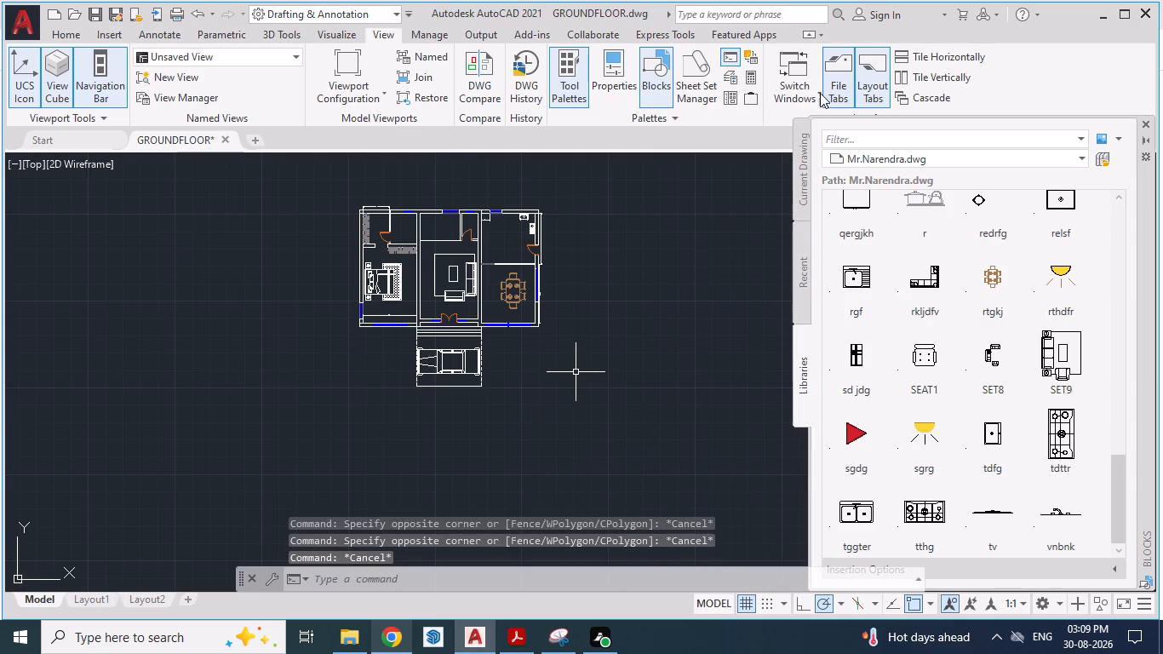
click(1148, 127)
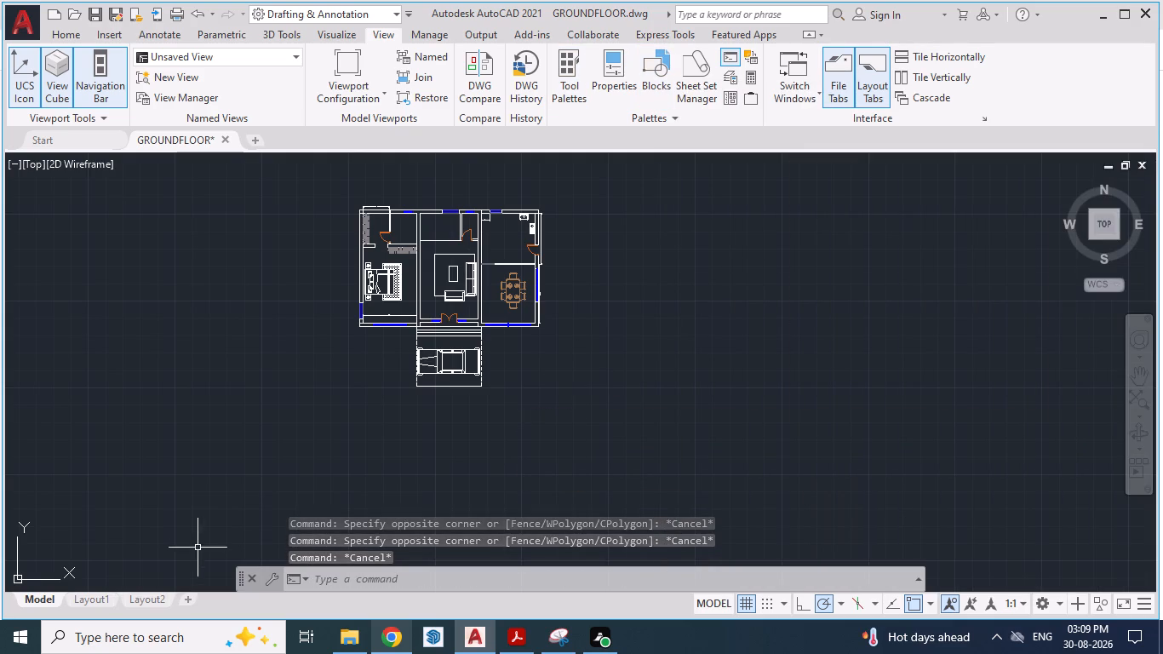
Open Layout1, activate its viewport and turn off the grid inside it.
click(89, 602)
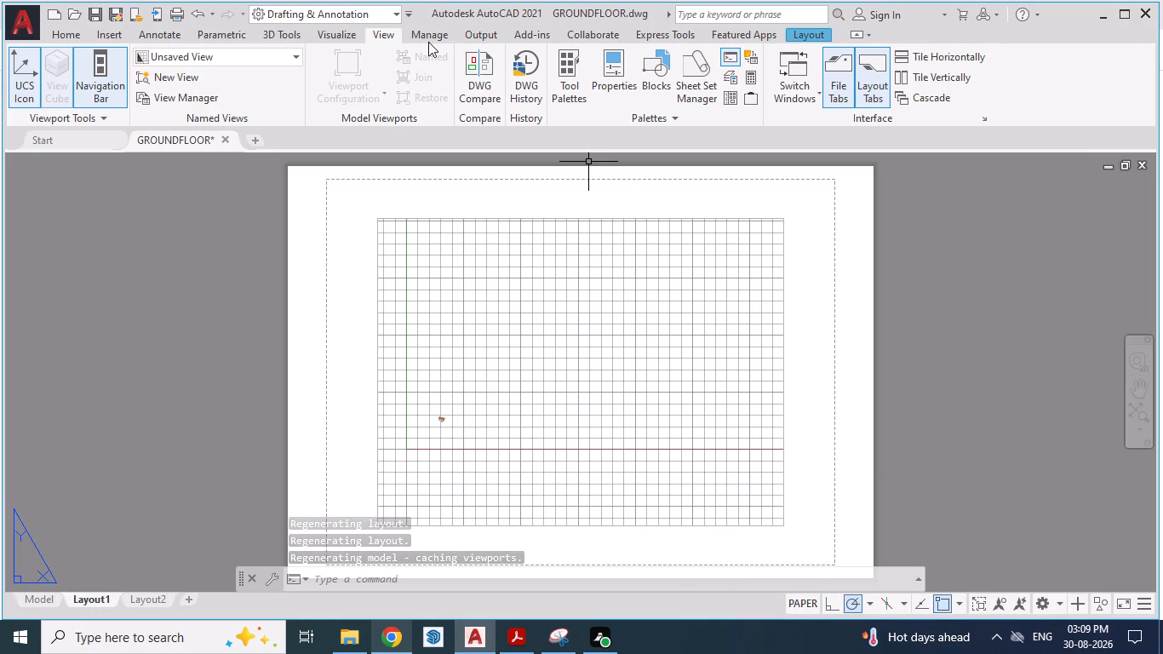
click(377, 37)
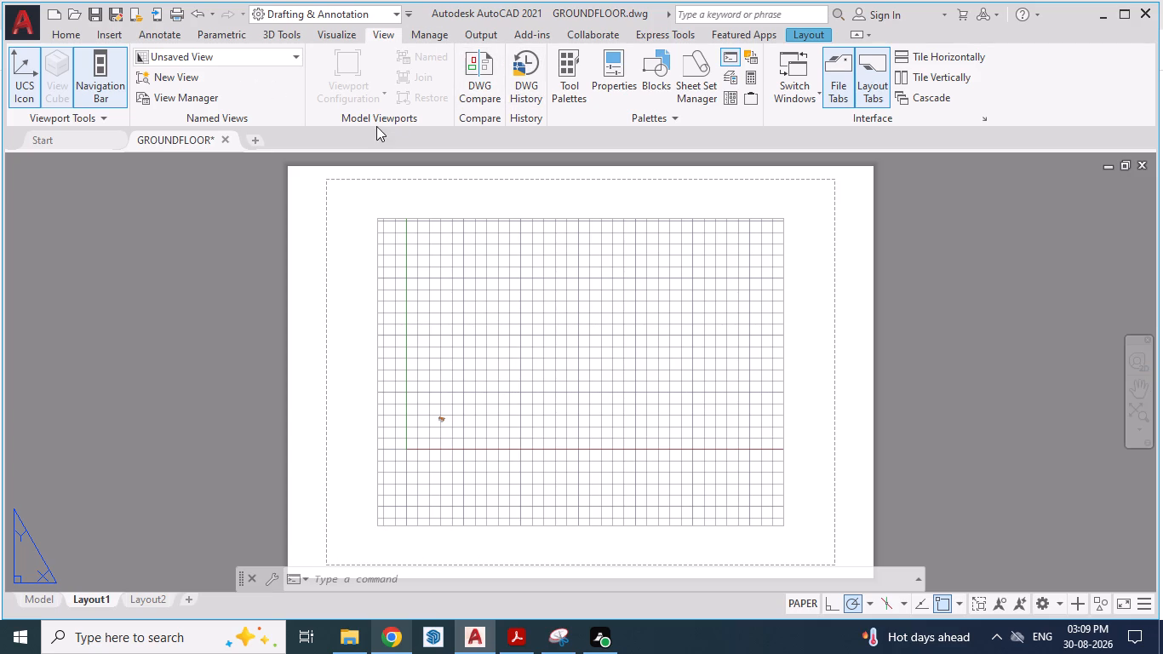
click(106, 118)
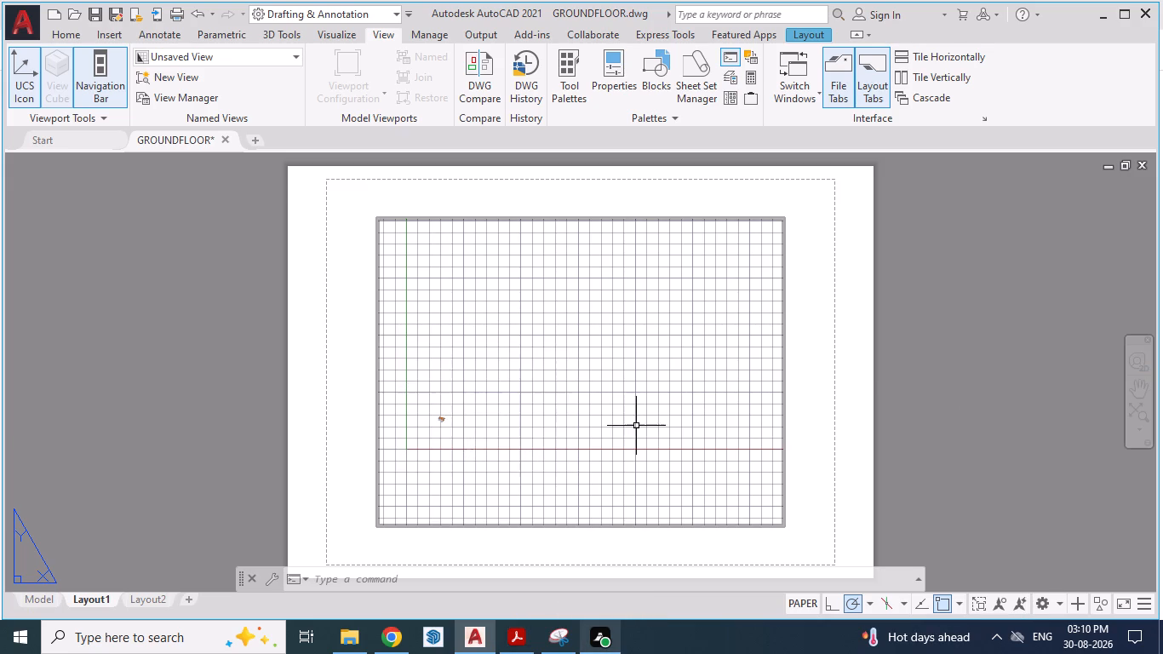
middle_drag(859, 389, 765, 333)
double_click(478, 326)
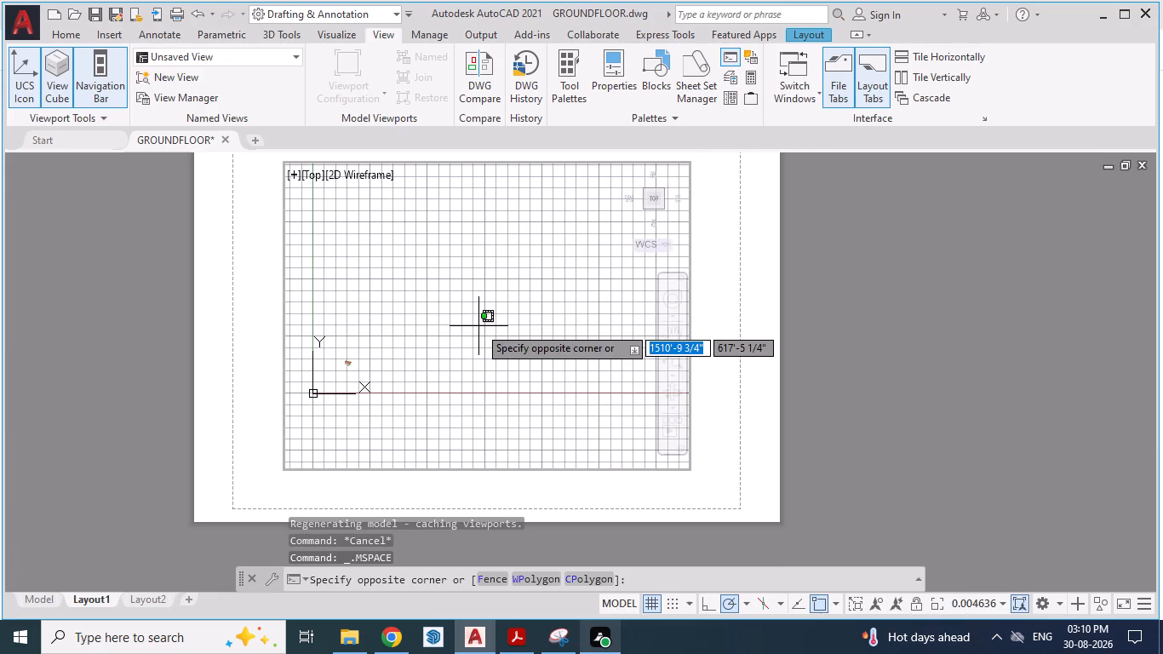
key(F7)
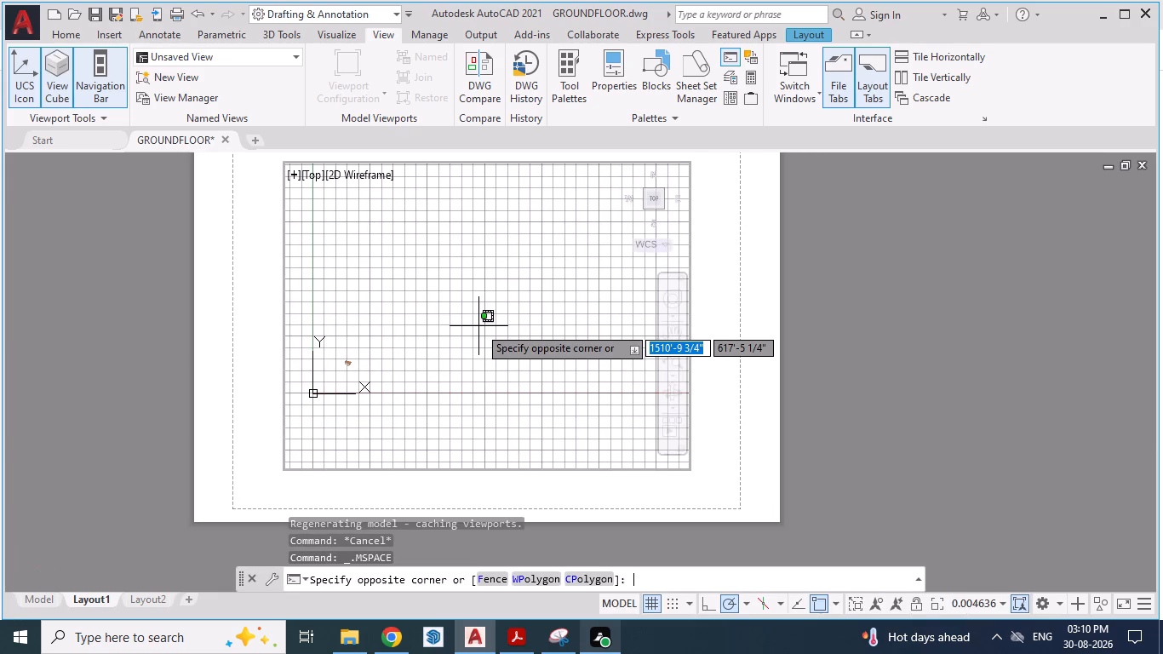
key(XF86Search)
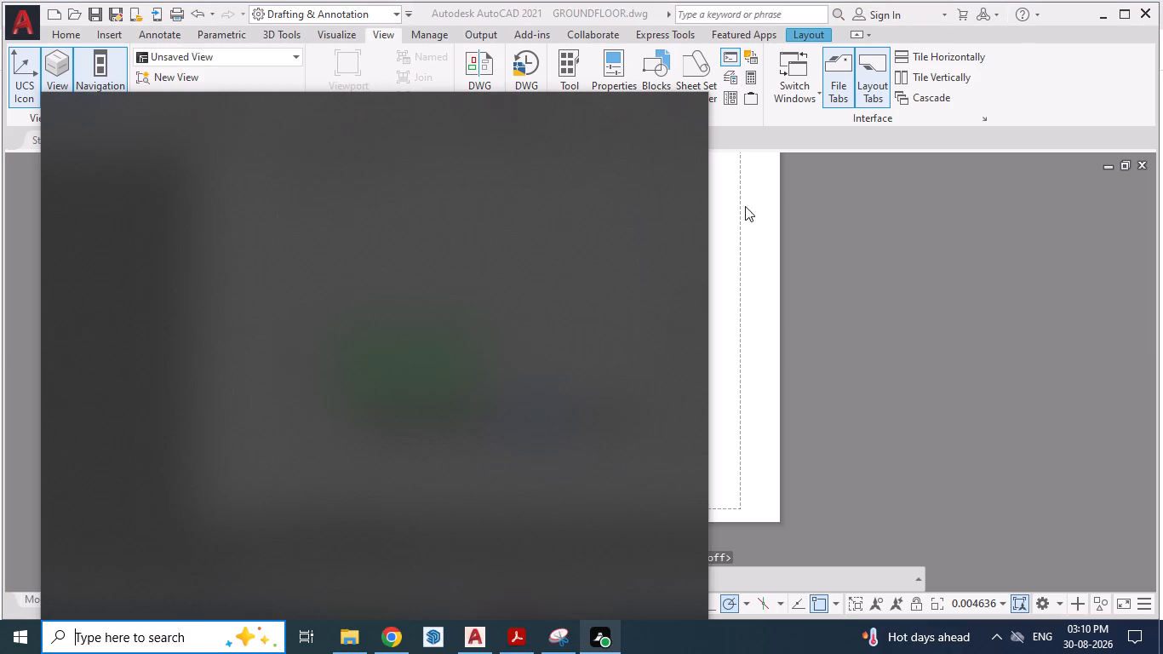
click(887, 330)
key(Escape)
key(Escape)
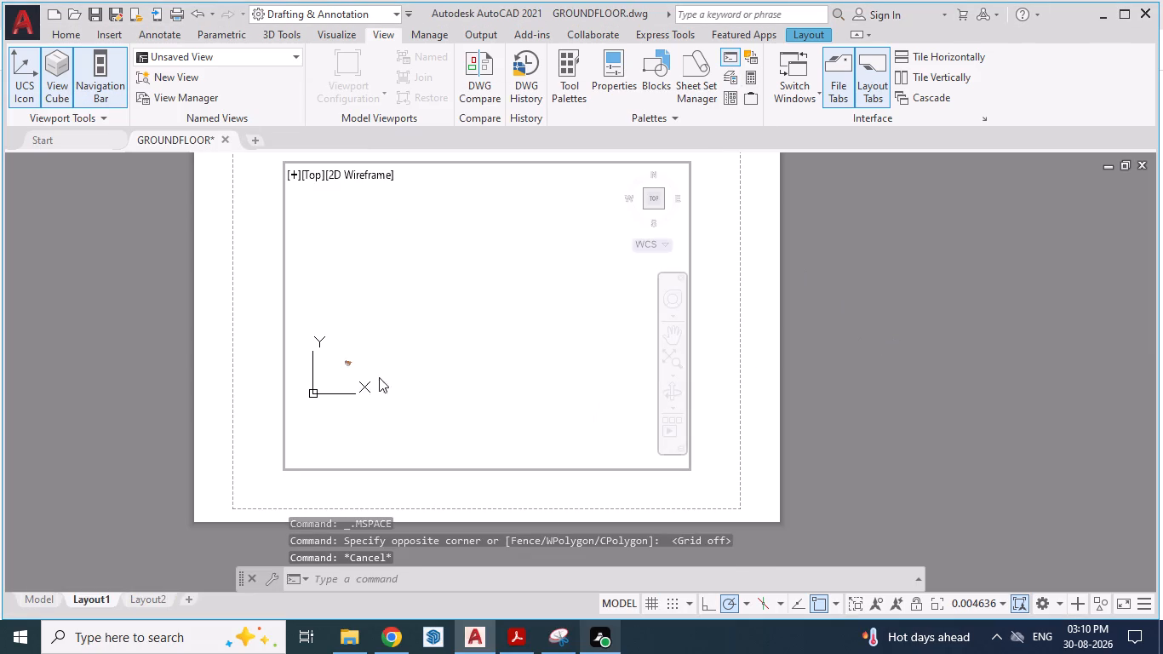
Frame the ground floor plan in the Layout1 viewport and set the viewport scale to 1:10.
scroll(358, 359, up, 4)
middle_drag(406, 334, 638, 306)
scroll(567, 339, up, 2)
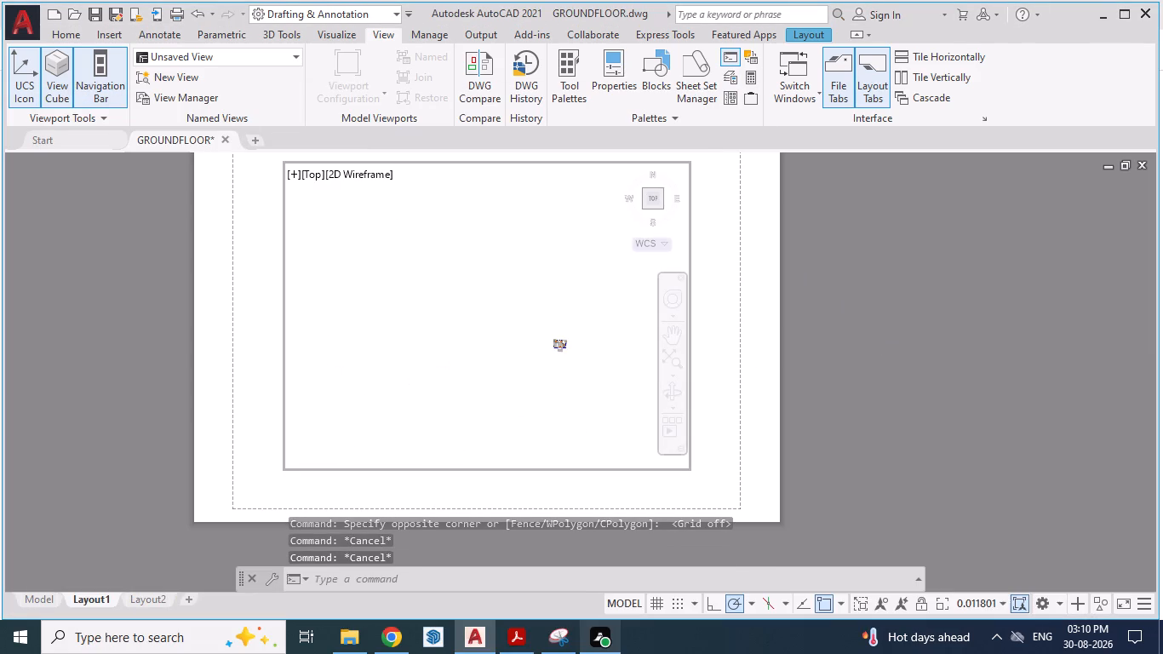
scroll(567, 339, up, 8)
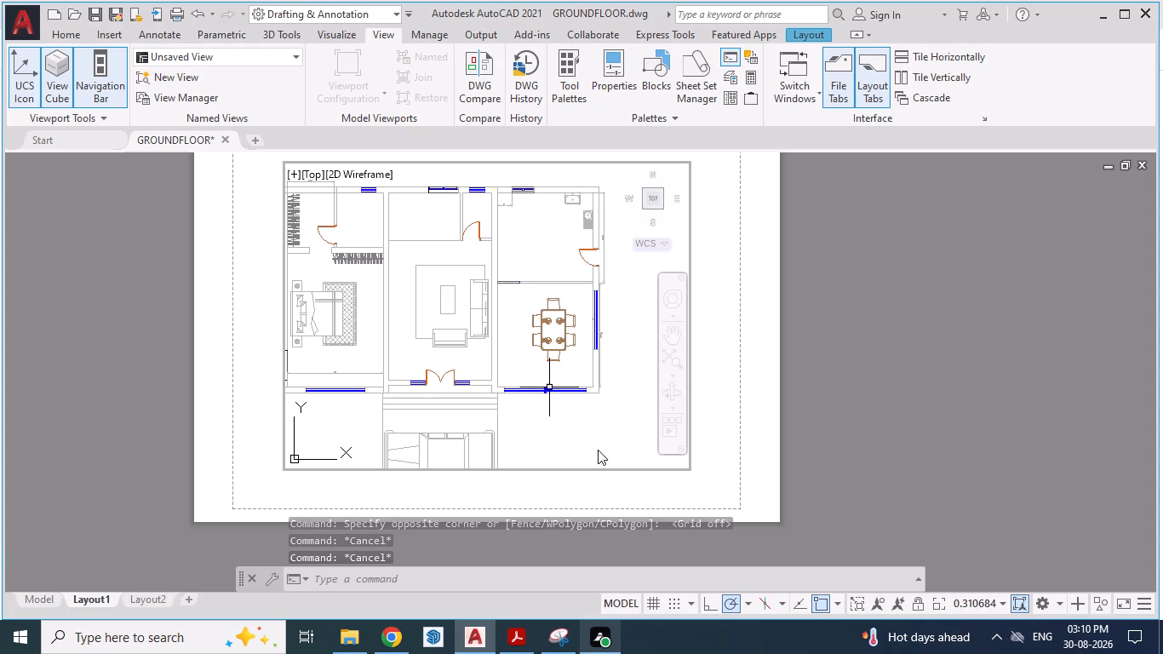
click(984, 605)
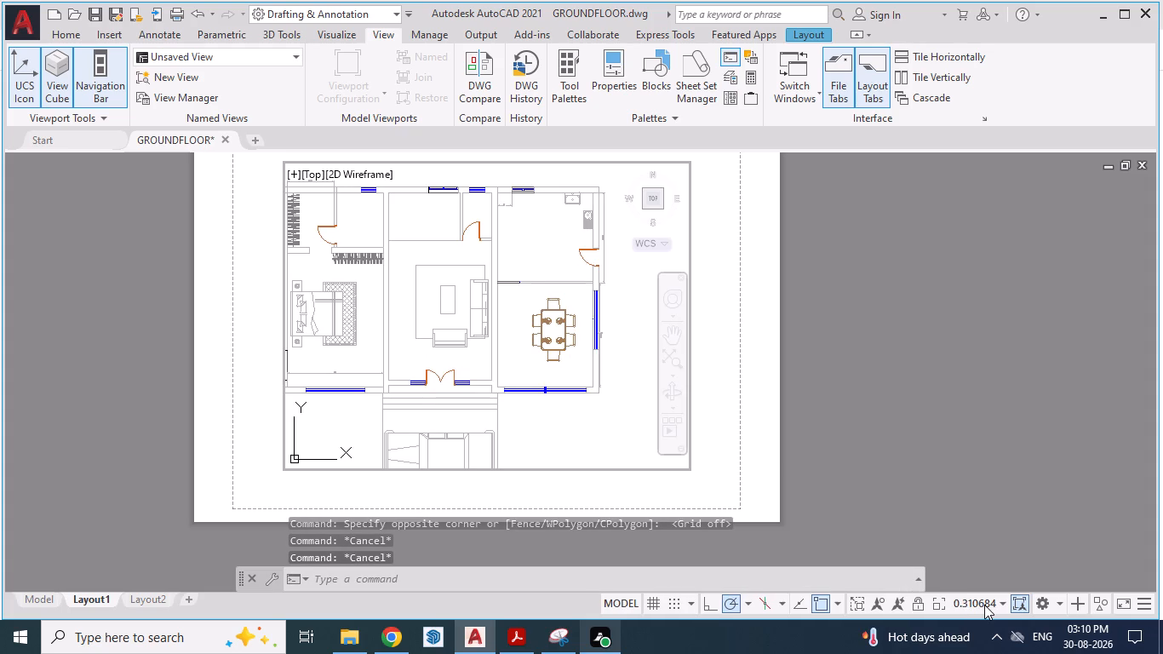
click(1002, 601)
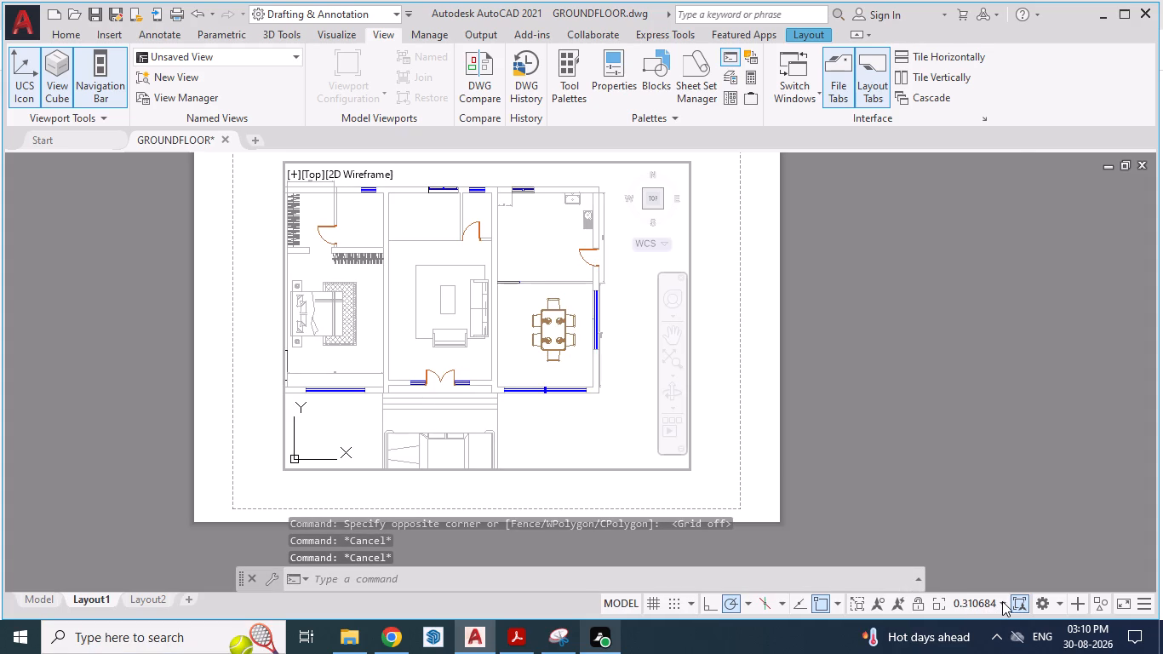
click(1002, 601)
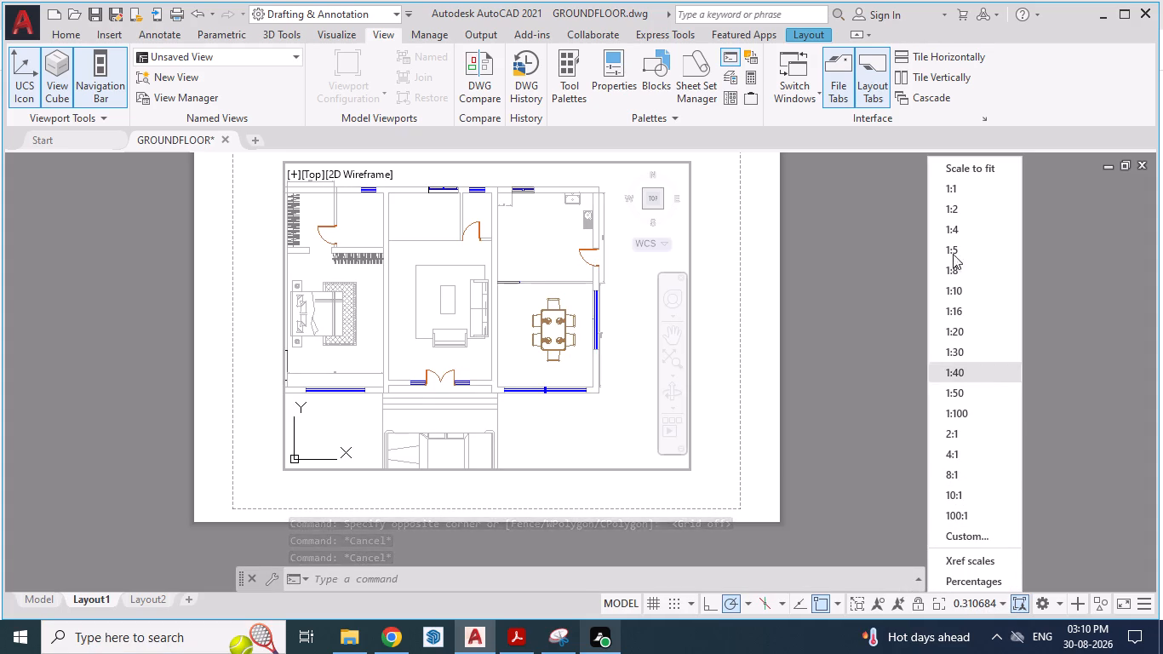
click(964, 289)
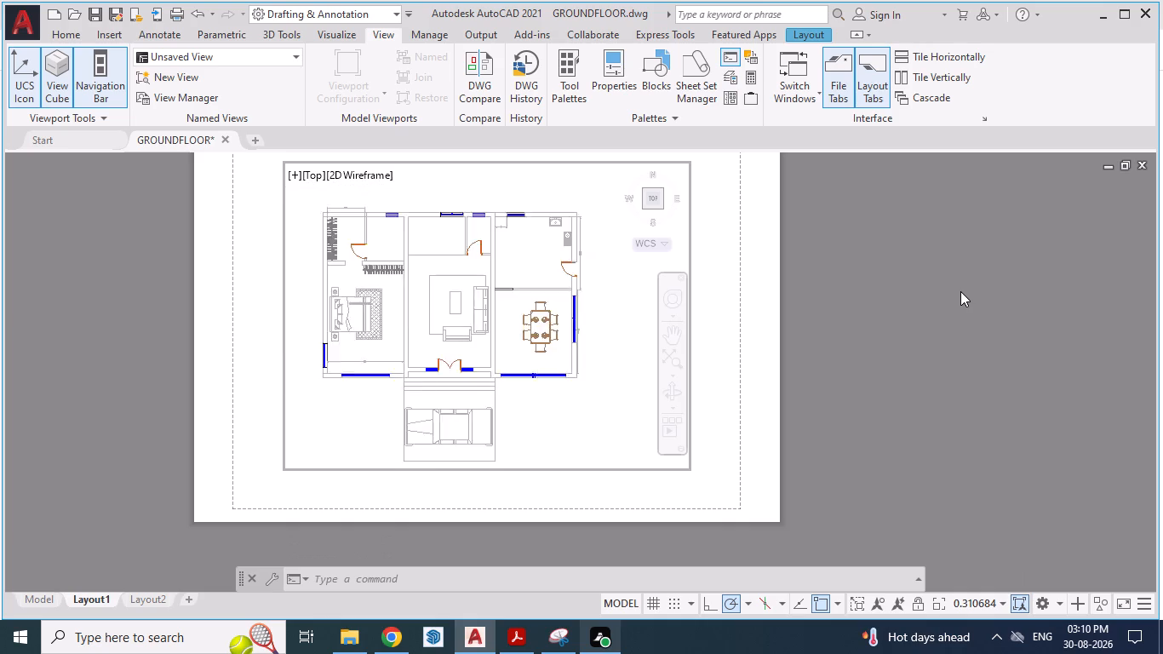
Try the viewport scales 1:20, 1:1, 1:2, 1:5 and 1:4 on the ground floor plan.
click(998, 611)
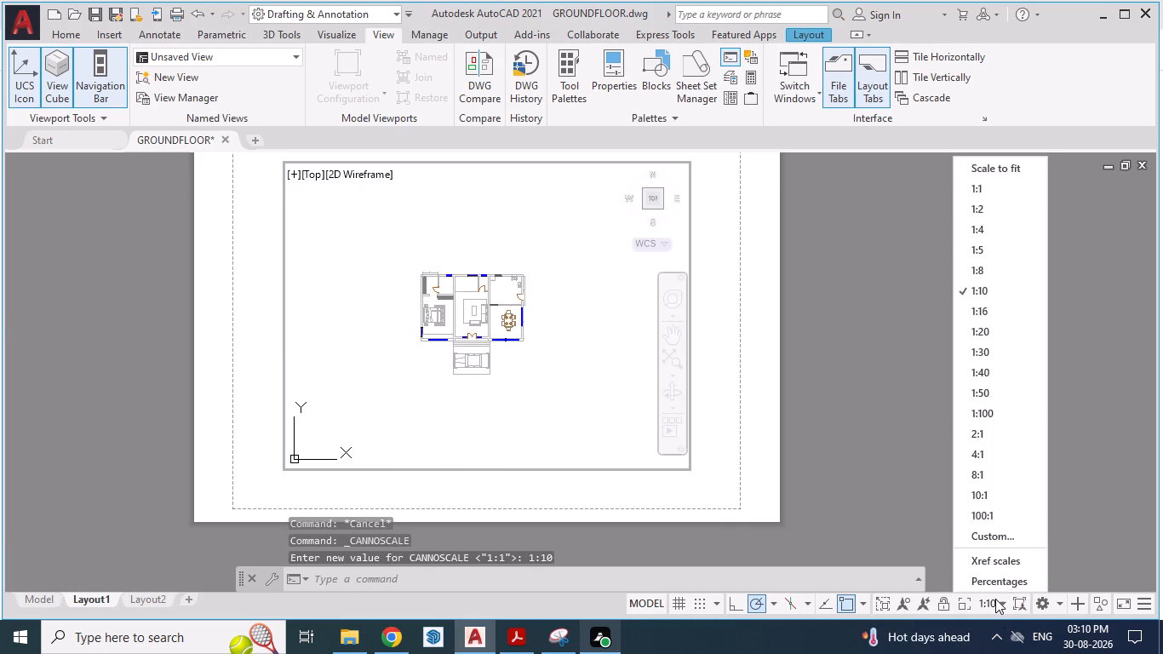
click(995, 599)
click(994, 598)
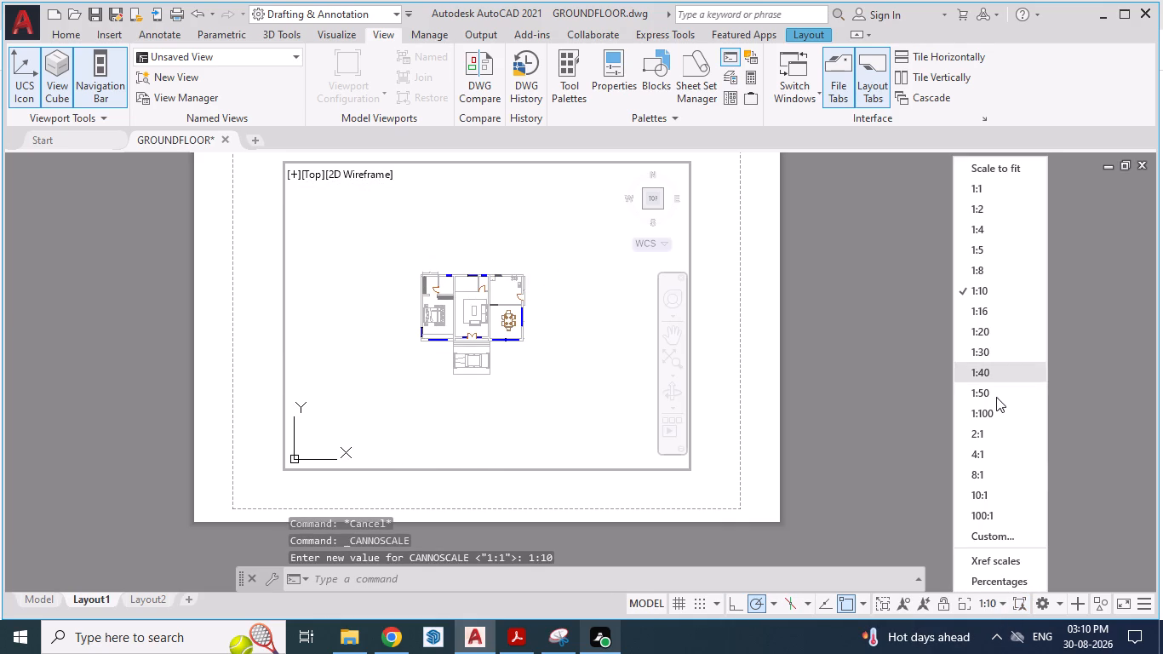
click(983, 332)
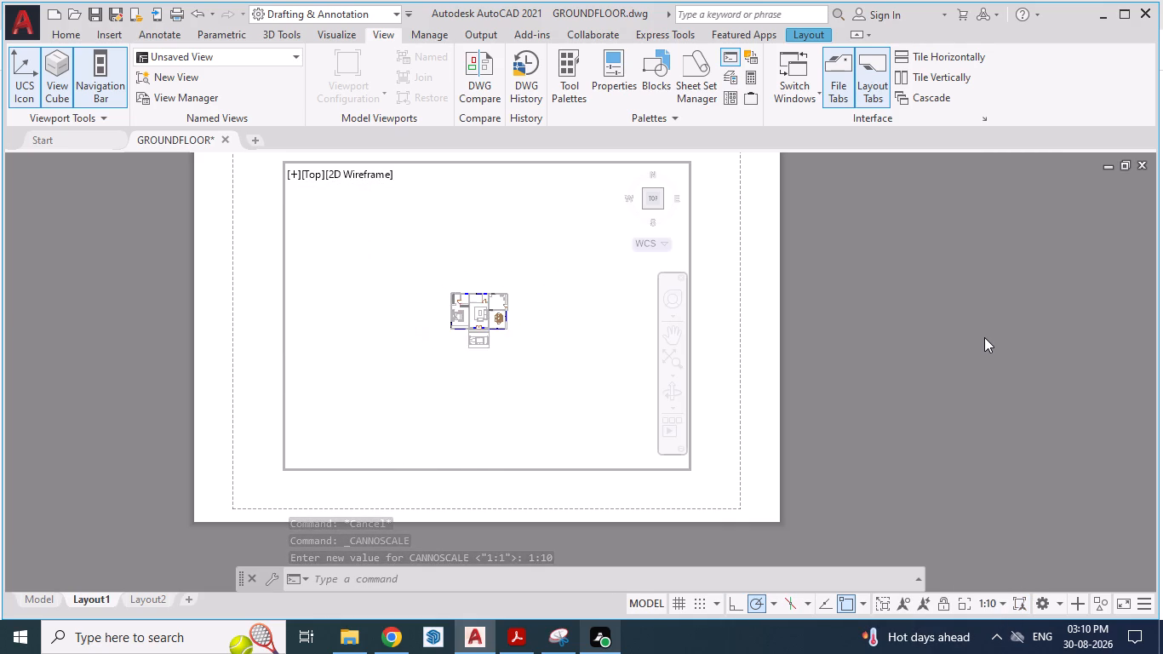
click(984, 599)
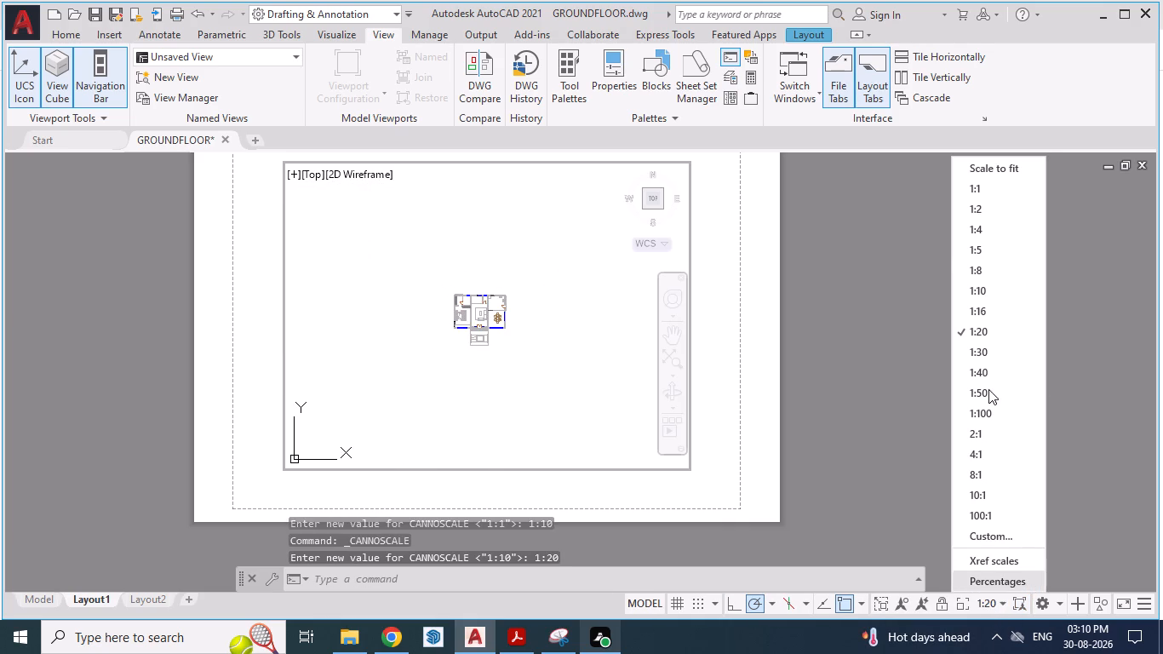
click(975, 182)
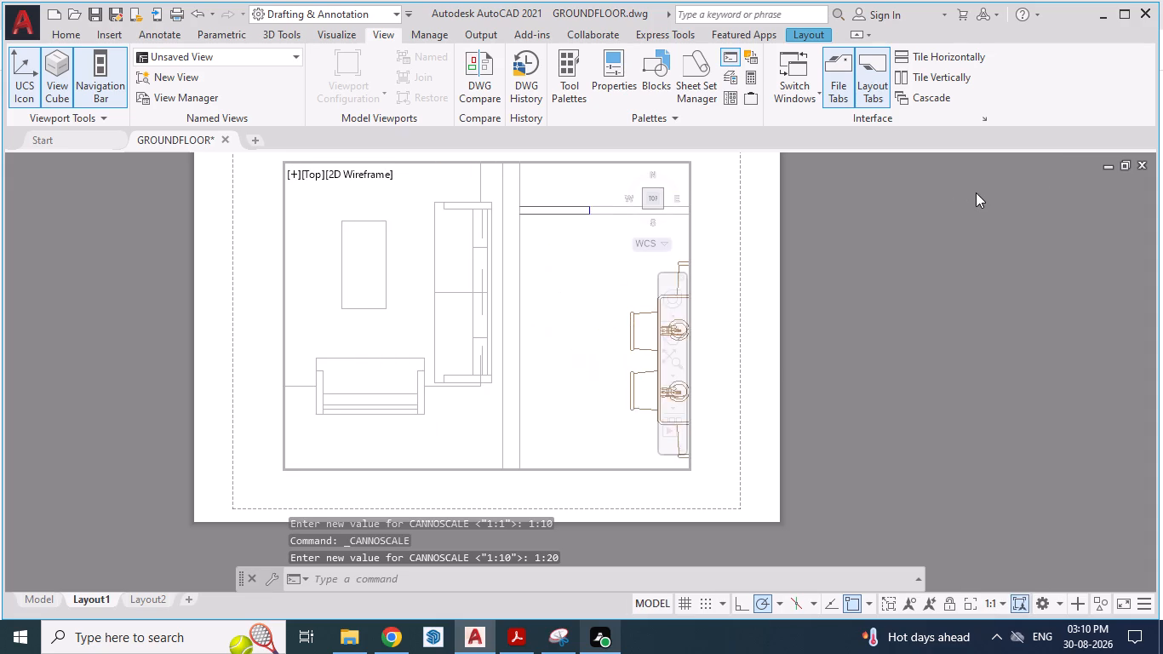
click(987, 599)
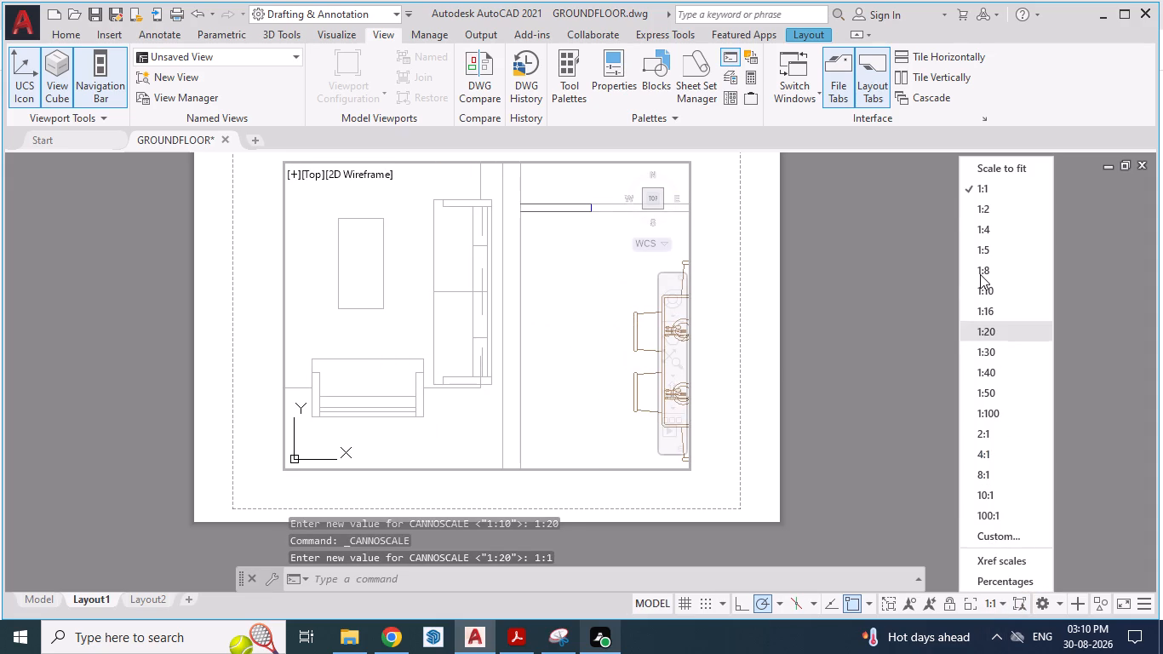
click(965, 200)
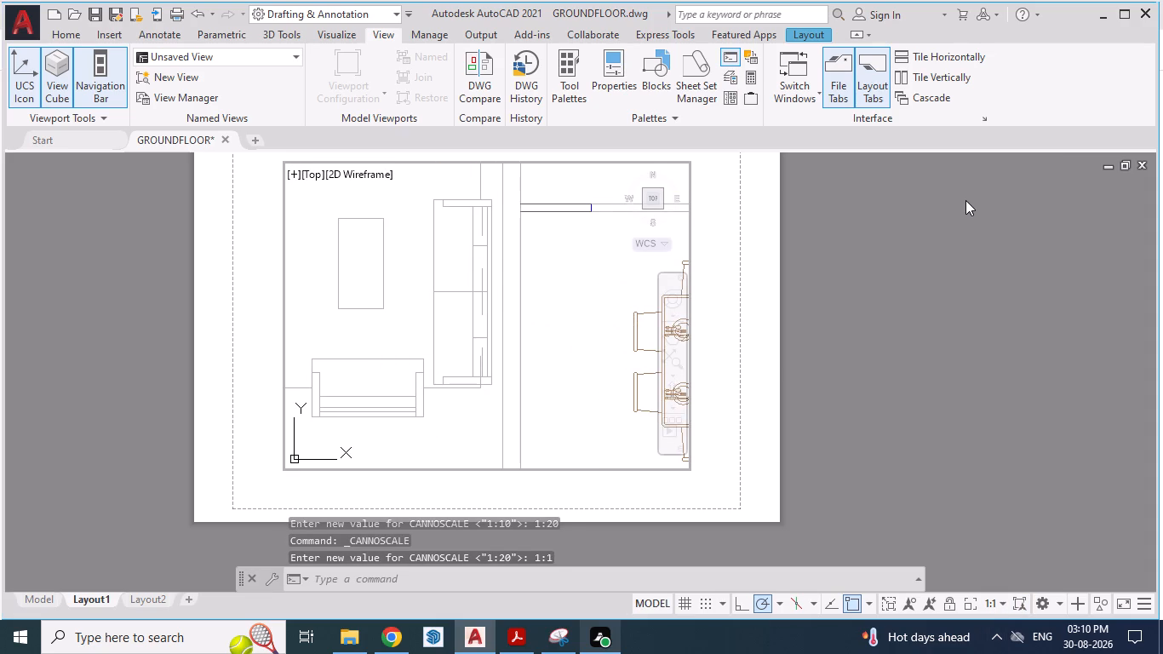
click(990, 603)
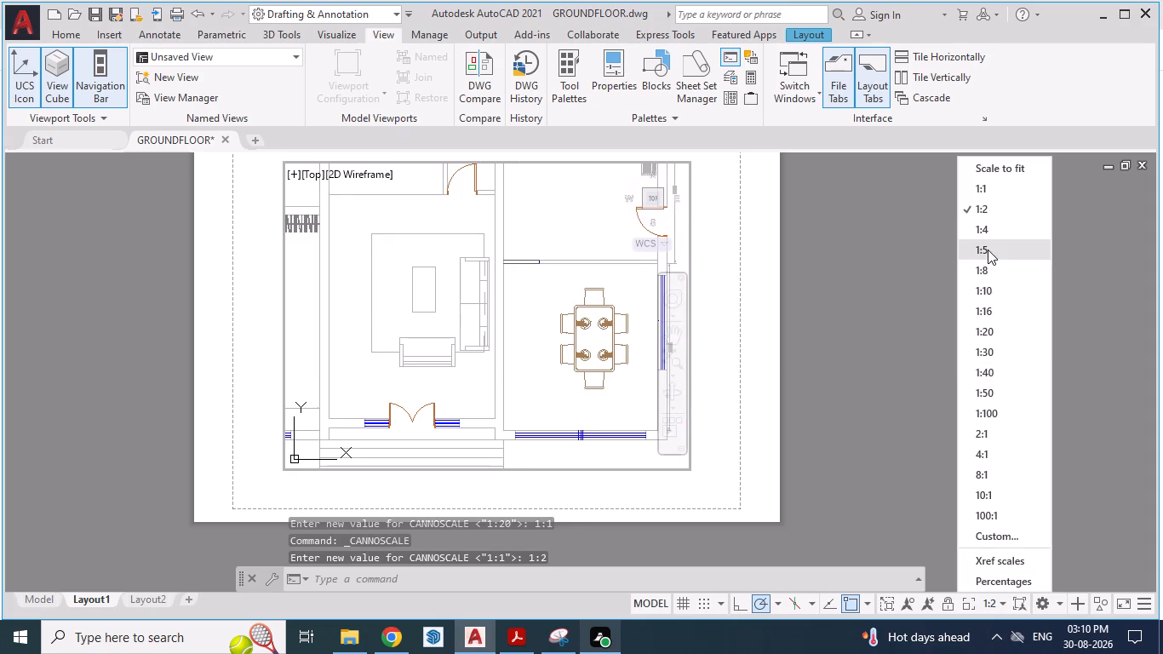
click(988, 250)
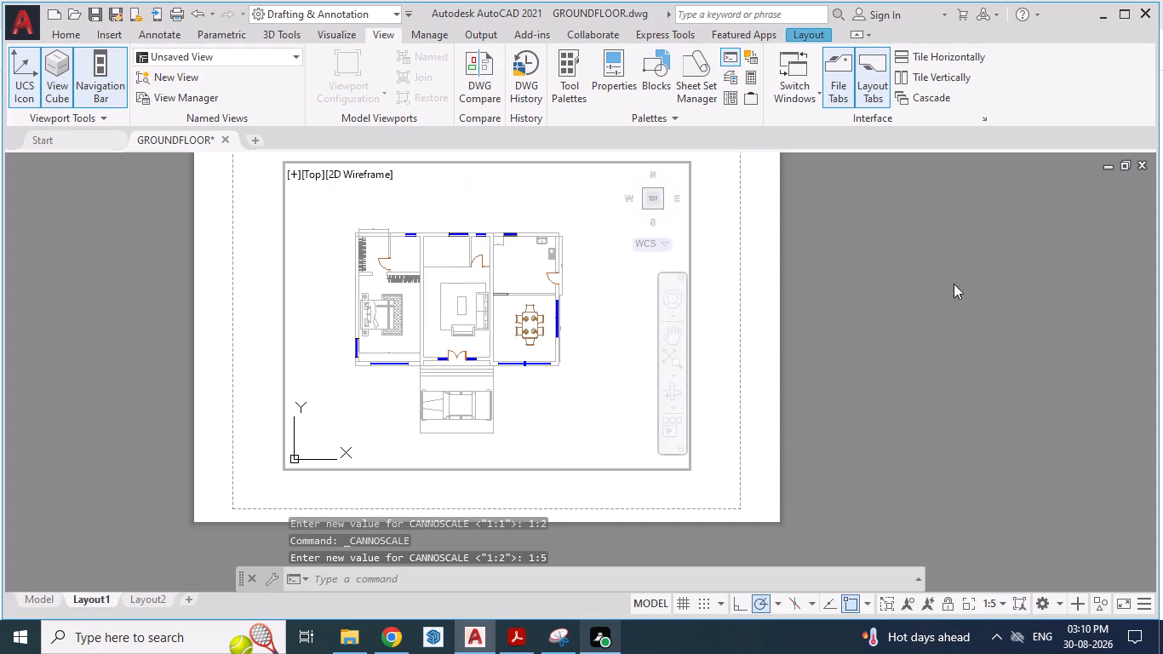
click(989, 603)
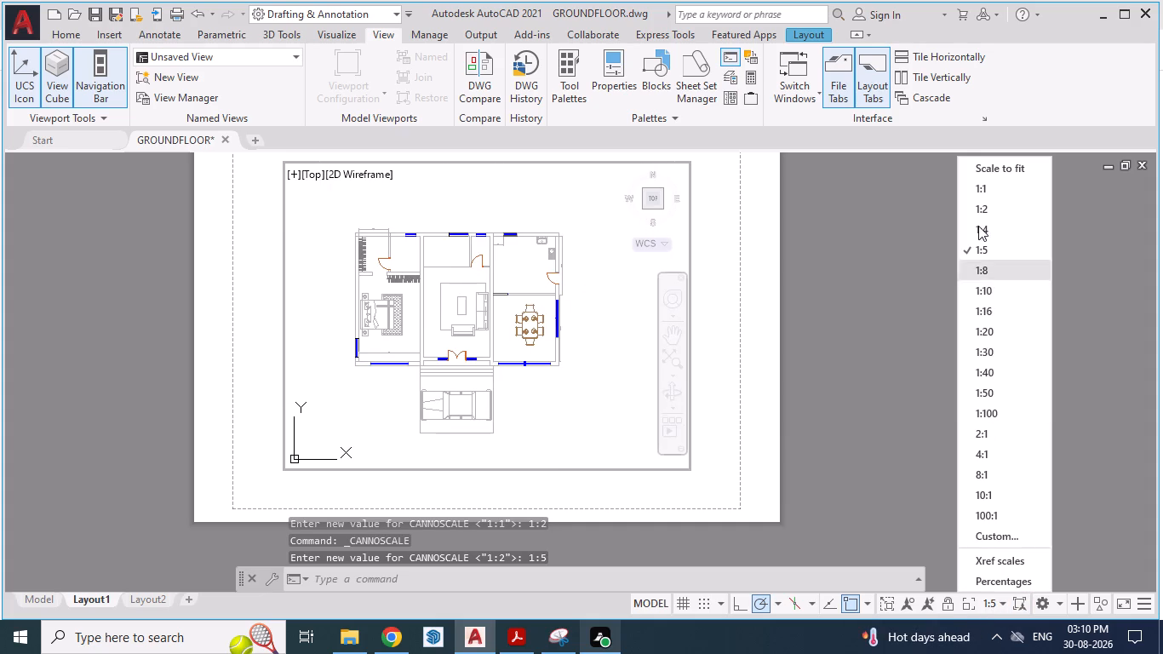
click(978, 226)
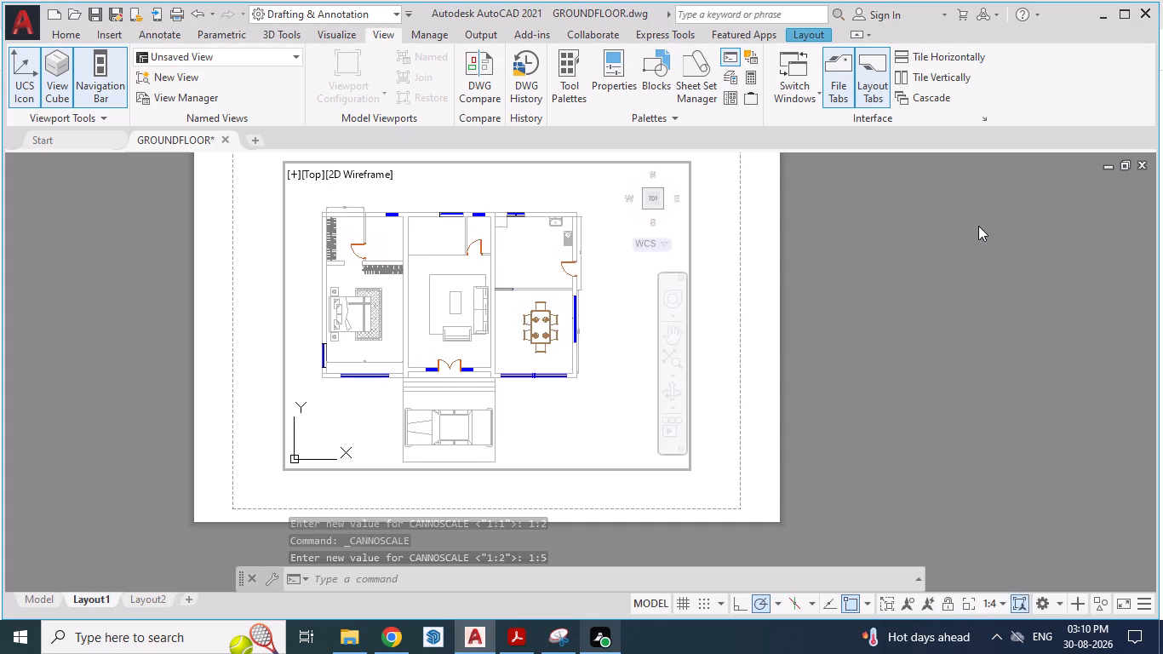
Add a custom drawing scale named 1:3, with 1 paper unit equal to 3 drawing units.
click(994, 601)
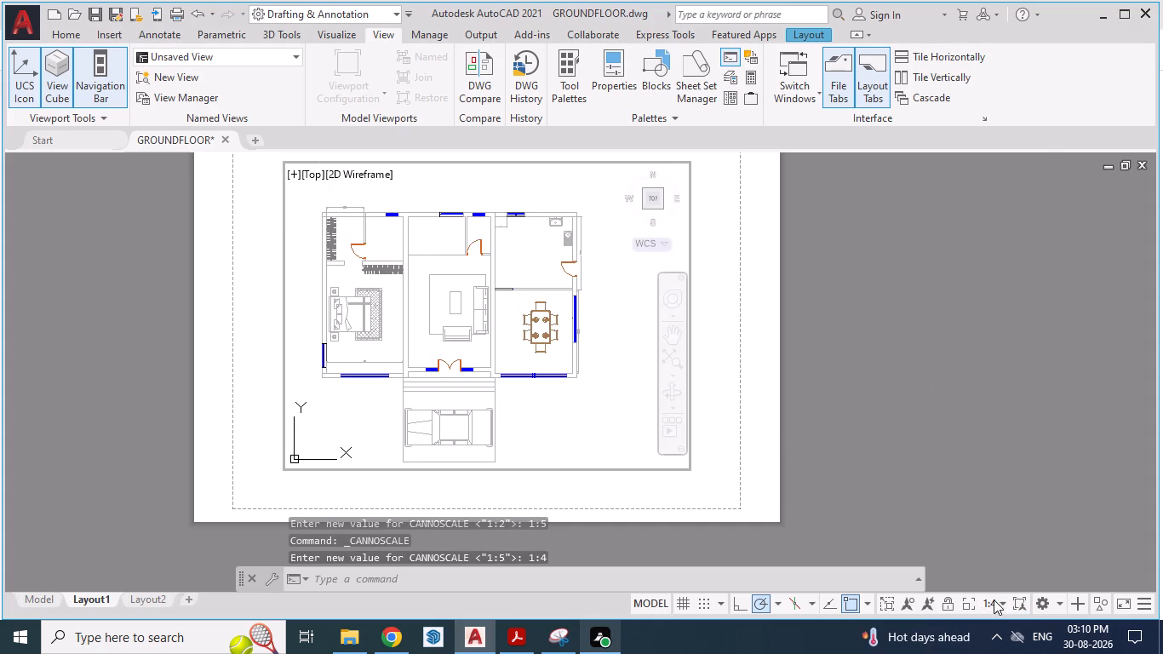
scroll(1005, 493, down, 5)
click(1007, 536)
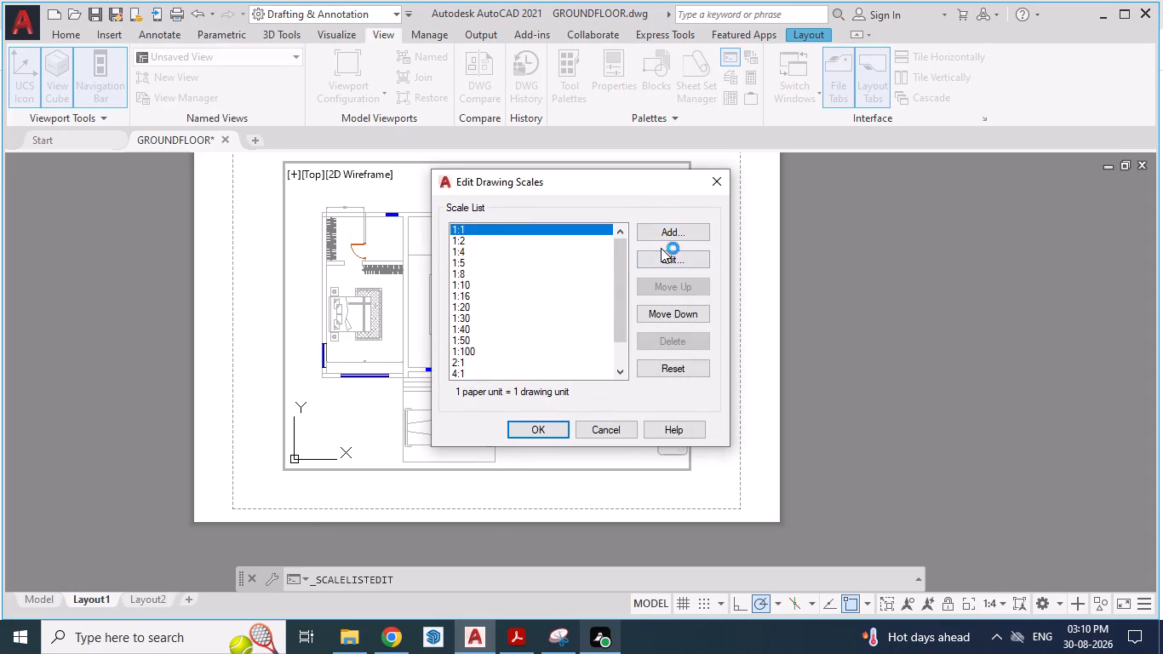
click(669, 228)
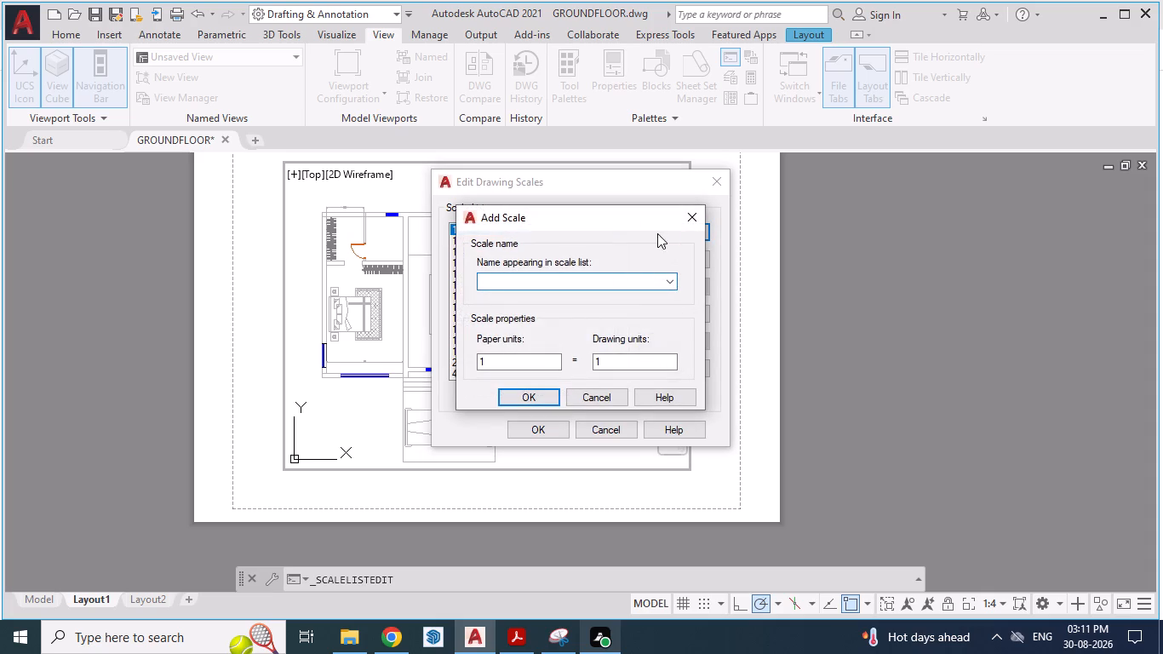
click(472, 284)
click(493, 283)
key(1)
text(:3)
drag(613, 361, 548, 361)
key(3)
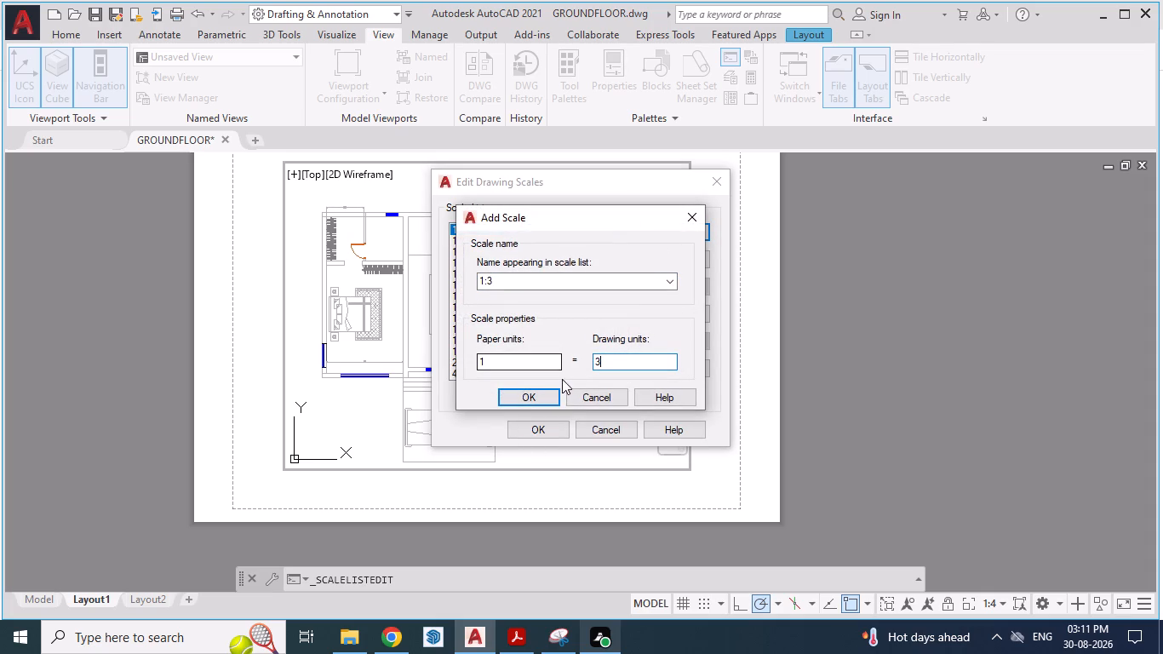
click(532, 396)
click(536, 431)
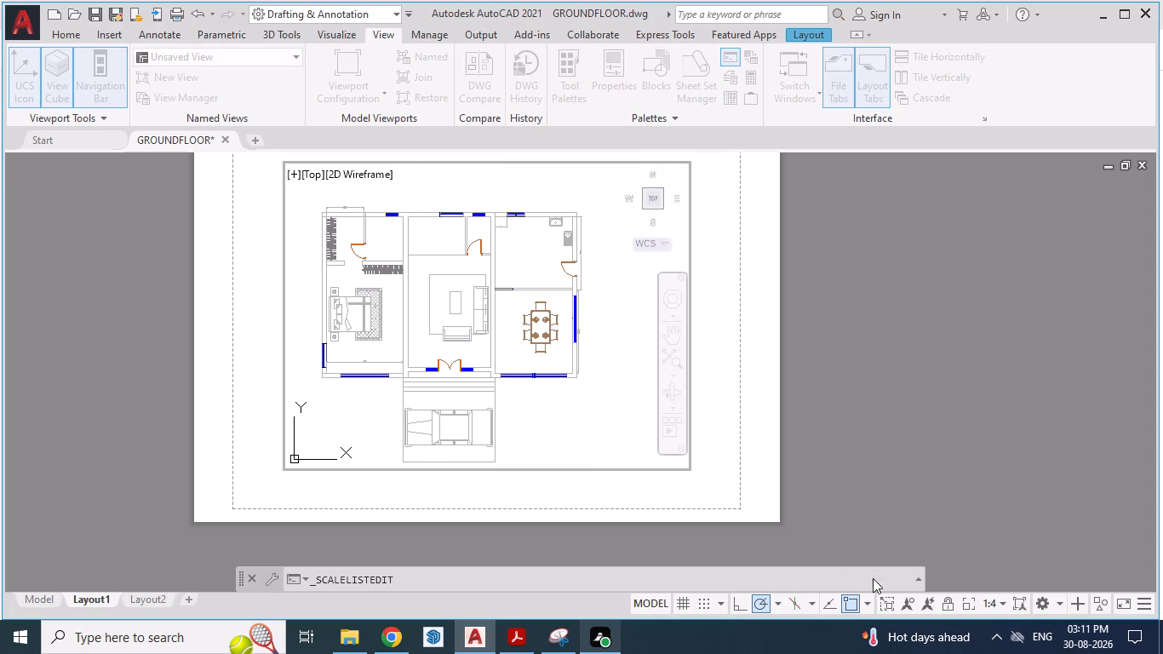
Set the viewport scale to 1:3, centre the plan across the viewport and return to paper space.
click(991, 602)
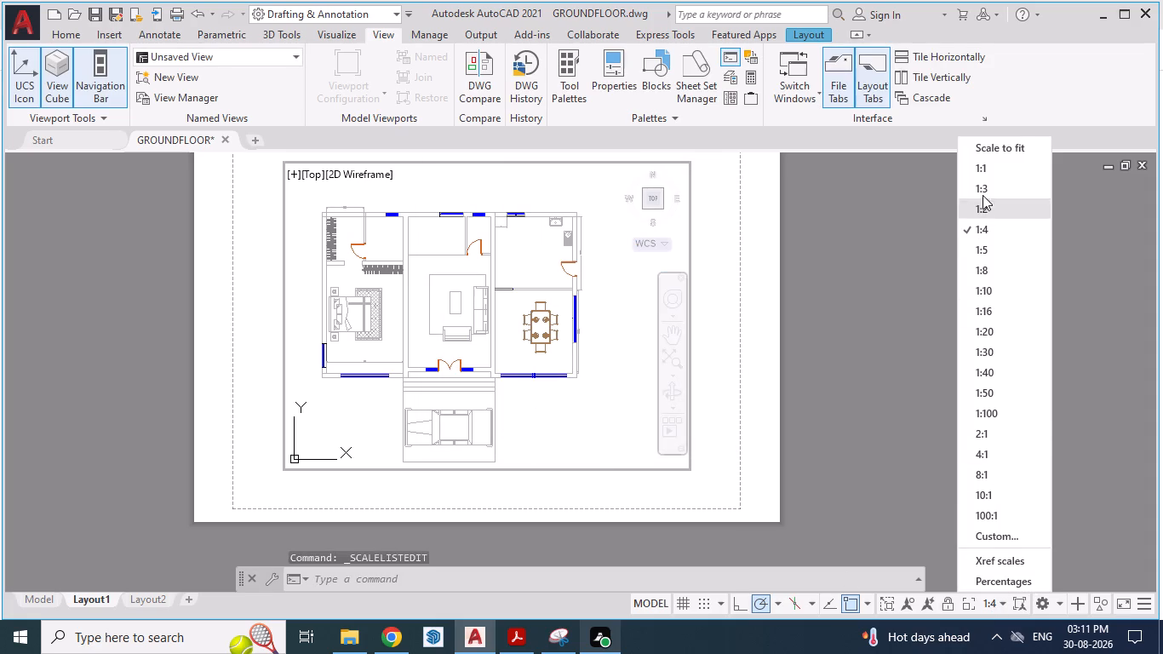
click(983, 189)
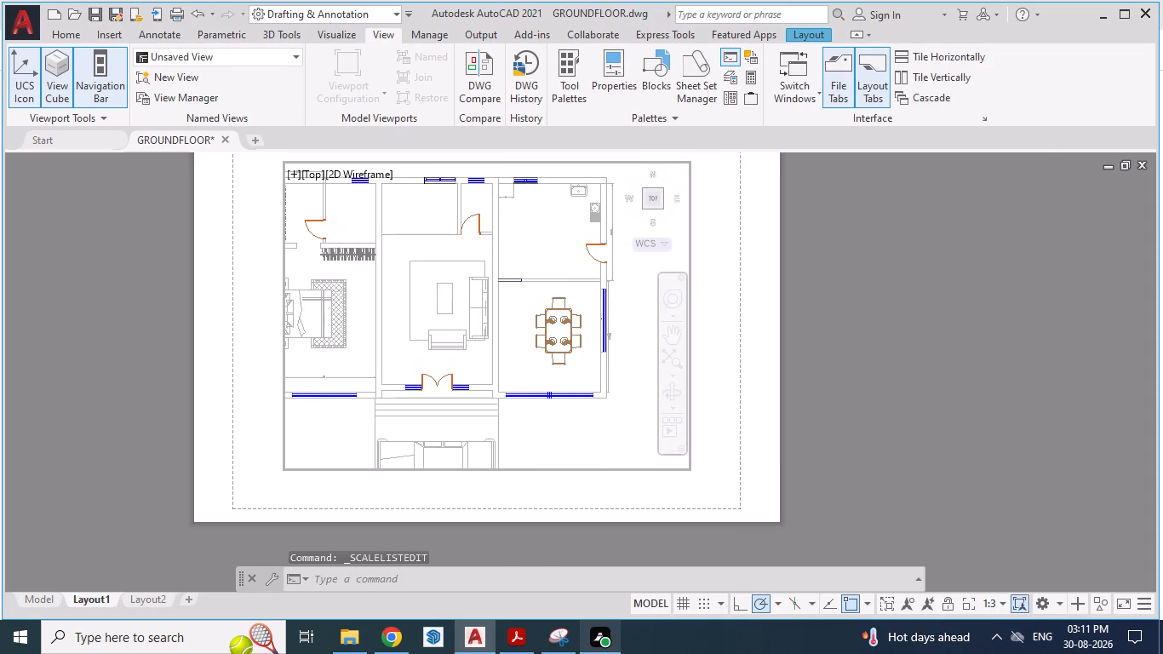
middle_drag(427, 256, 485, 256)
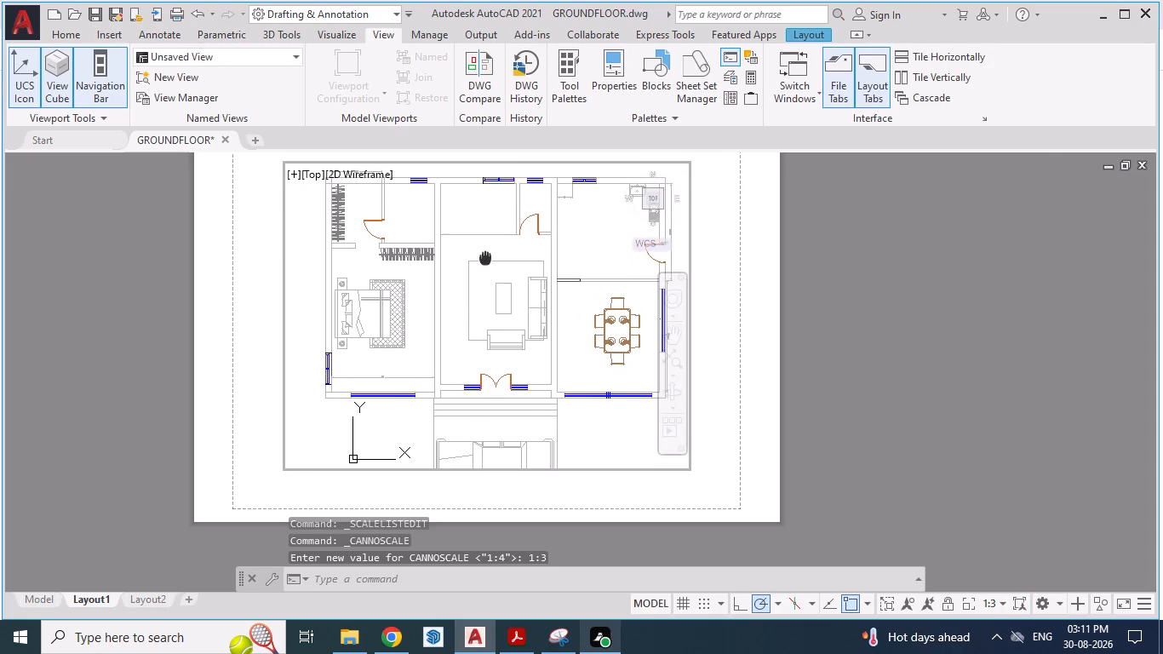
middle_drag(485, 256, 485, 258)
double_click(959, 364)
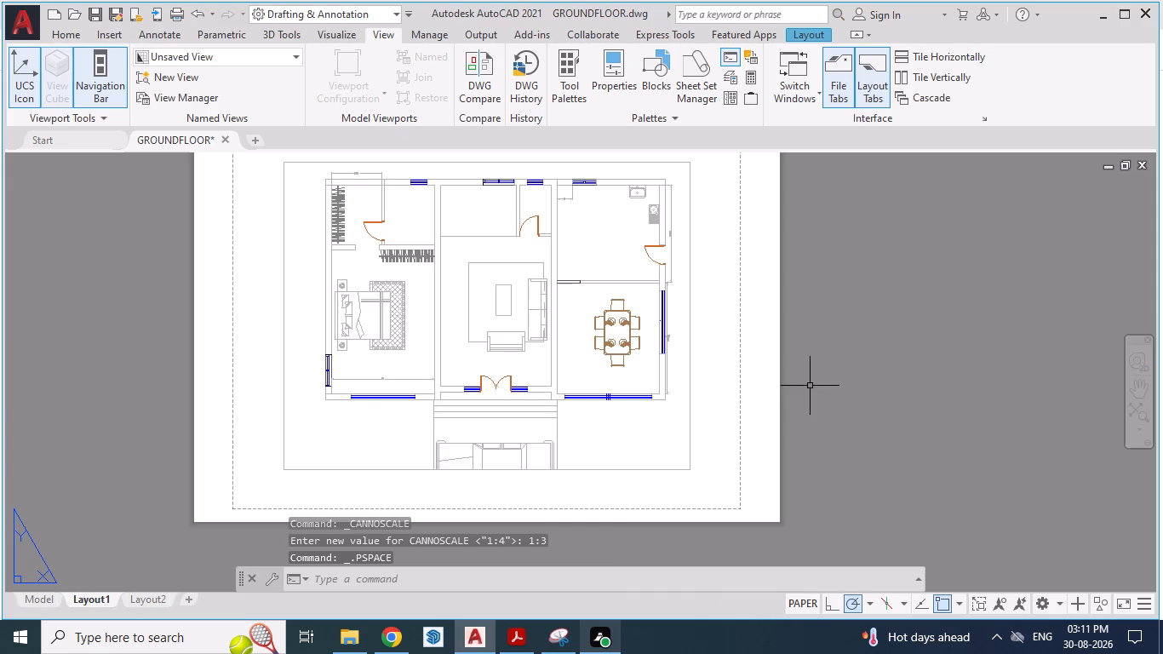
Stretch the viewport's lower edge down to the printable-area boundary so the portico car fits inside.
drag(750, 324, 704, 342)
click(613, 361)
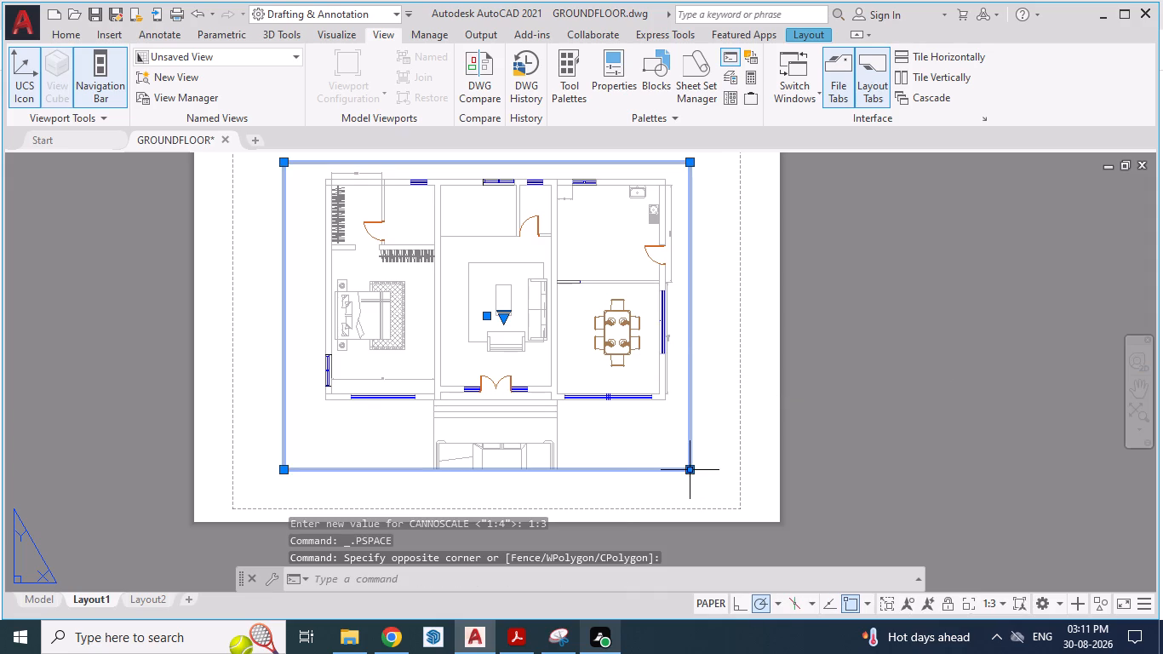
drag(687, 468, 690, 484)
click(692, 507)
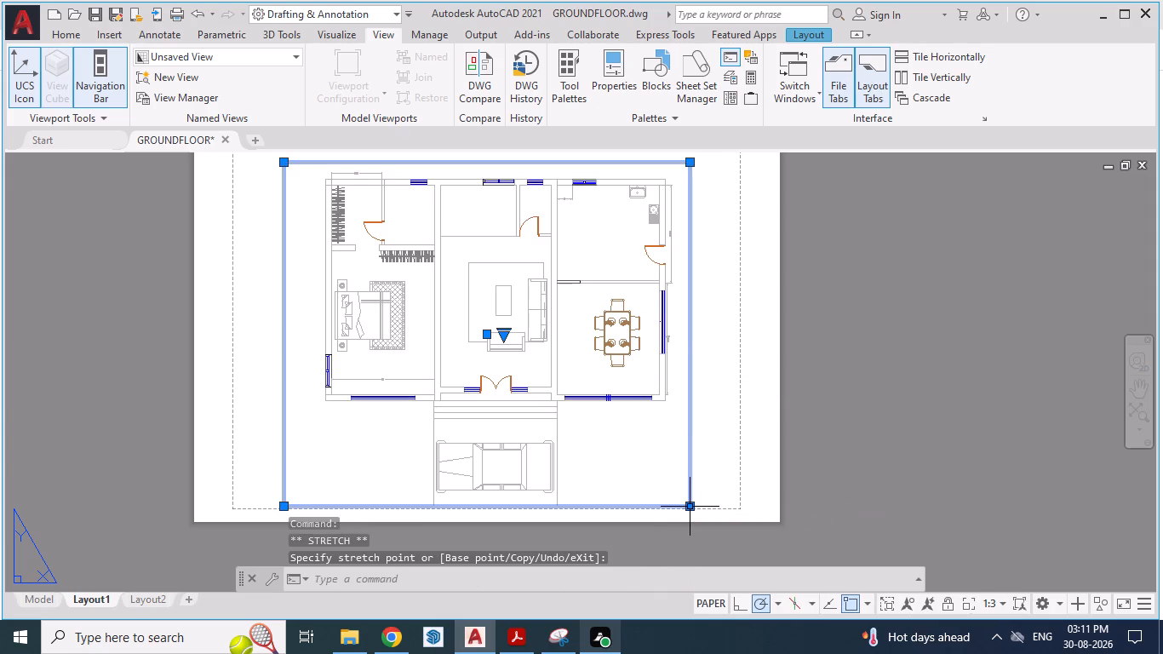
scroll(800, 426, down, 1)
key(Escape)
key(Escape)
Reposition the plan inside the enlarged viewport so the whole house and portico fit, and return to paper space.
middle_drag(718, 376, 711, 353)
double_click(652, 295)
middle_drag(636, 351, 633, 336)
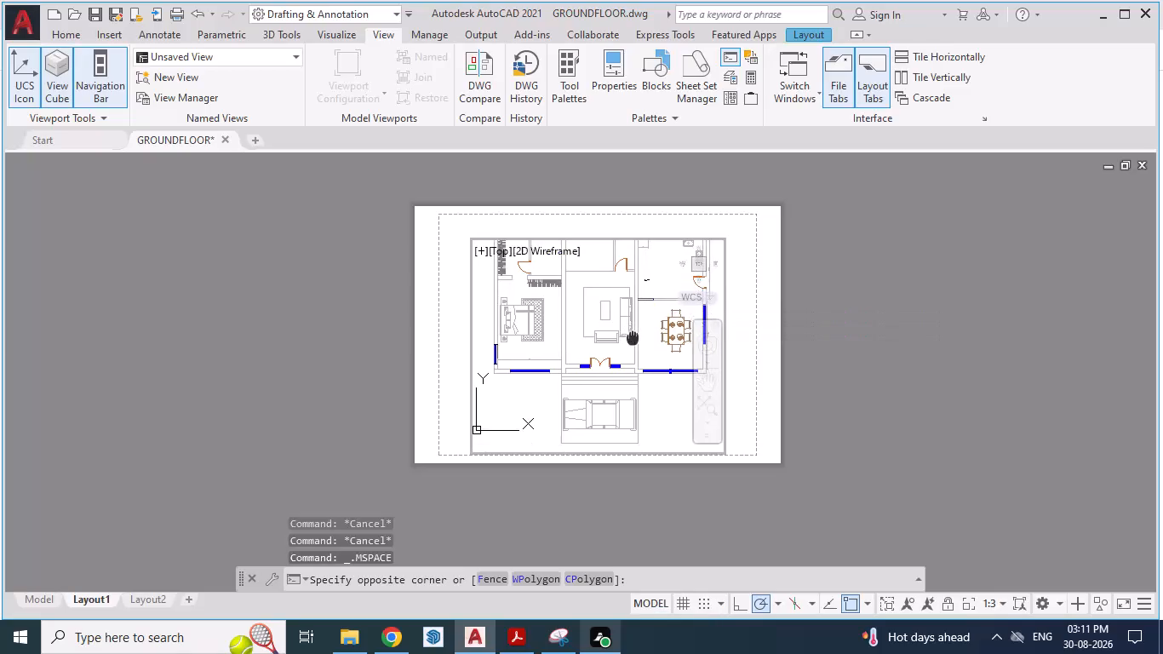
middle_drag(633, 336, 627, 359)
double_click(899, 370)
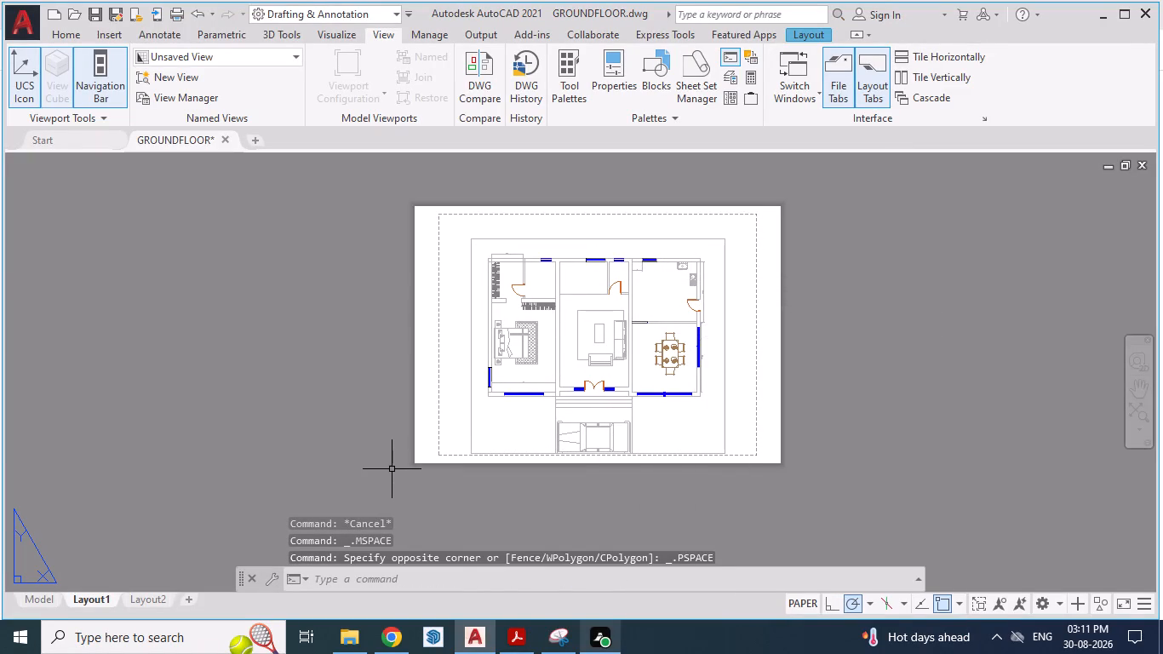
middle_drag(672, 364, 673, 356)
double_click(683, 396)
click(683, 396)
middle_drag(684, 393, 683, 382)
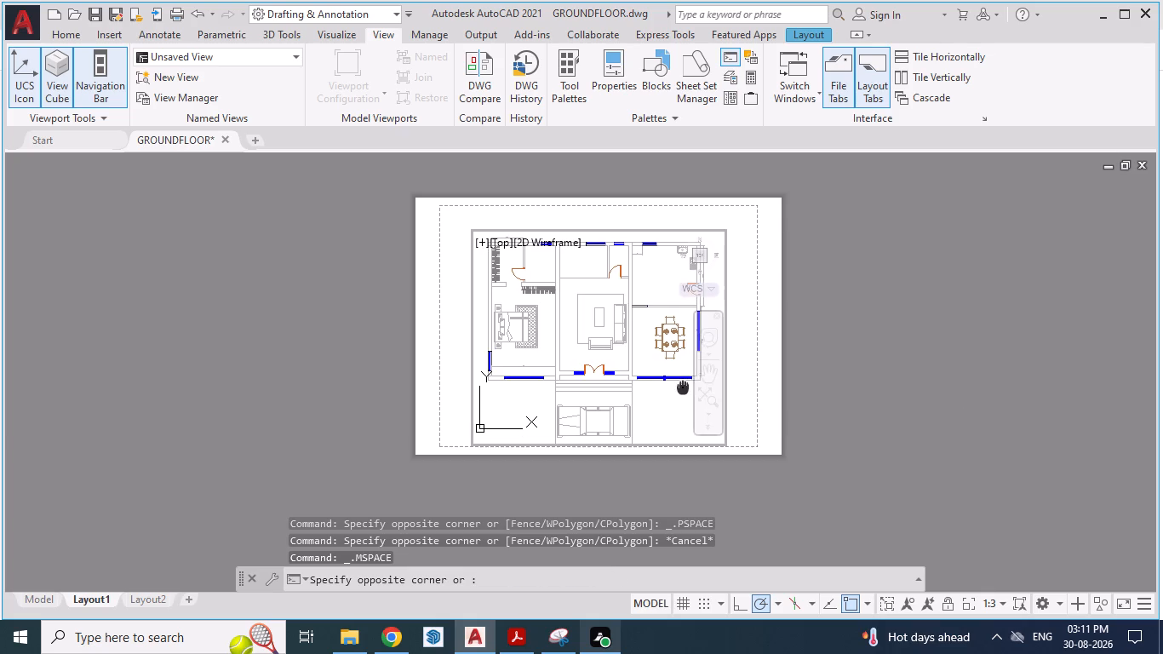
middle_drag(683, 382, 681, 386)
double_click(950, 385)
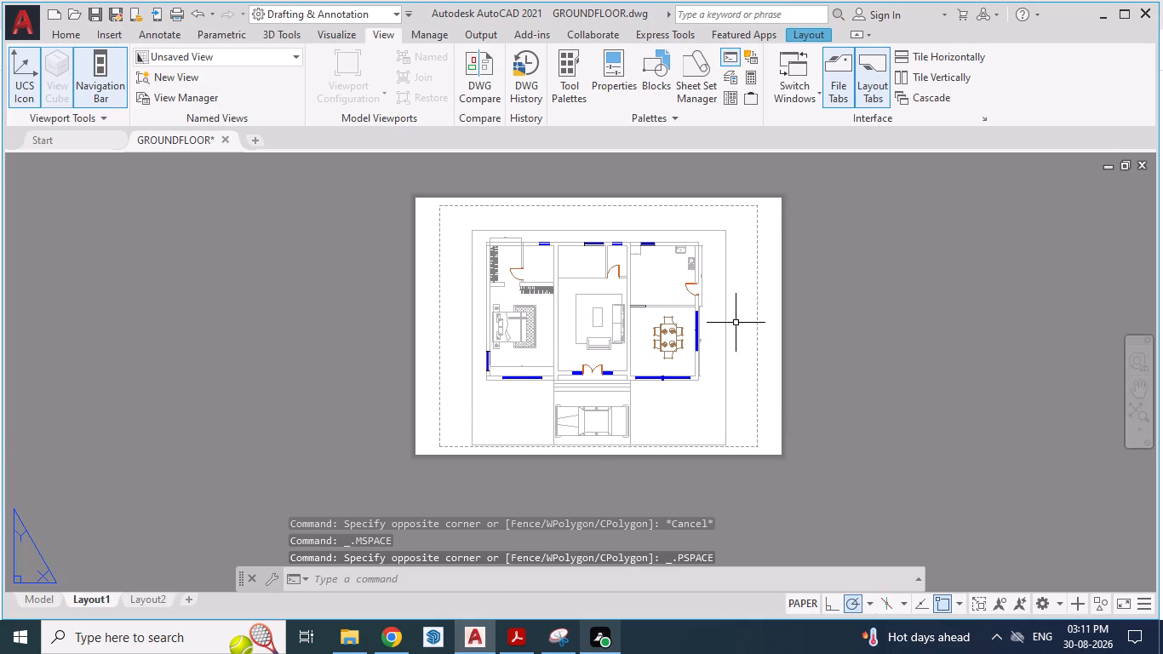
Move the viewport straight up on the sheet, close to the top of the printable area.
drag(728, 314, 710, 317)
click(605, 336)
key(m)
key(space)
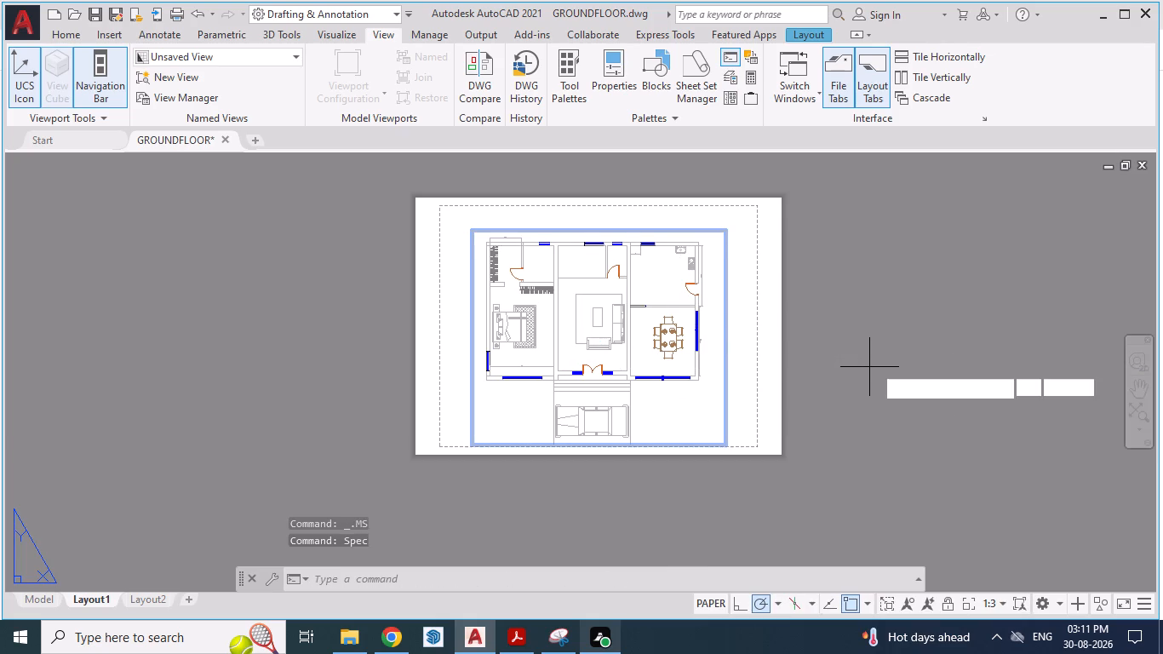
click(880, 361)
click(880, 341)
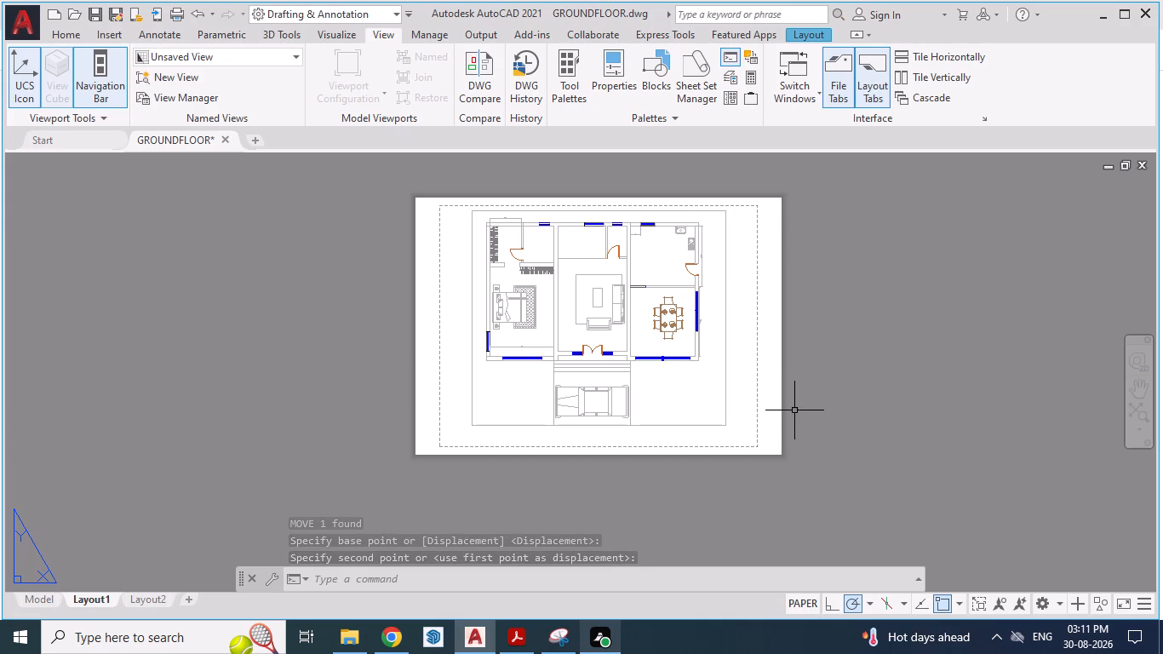
Draw a rectangular sheet border, about 23' by 16'-6", just inside the paper edges around the viewport.
scroll(730, 204, up, 2)
key(Escape)
key(r)
text(EC)
key(space)
scroll(383, 259, down, 2)
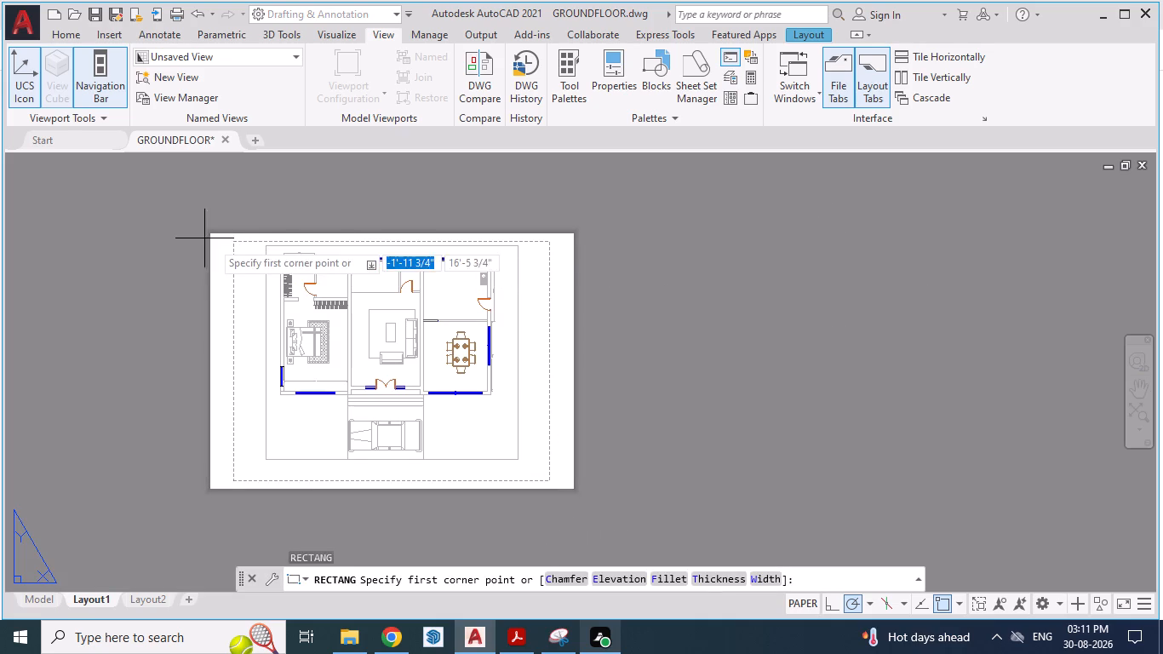
click(217, 239)
scroll(543, 470, up, 1)
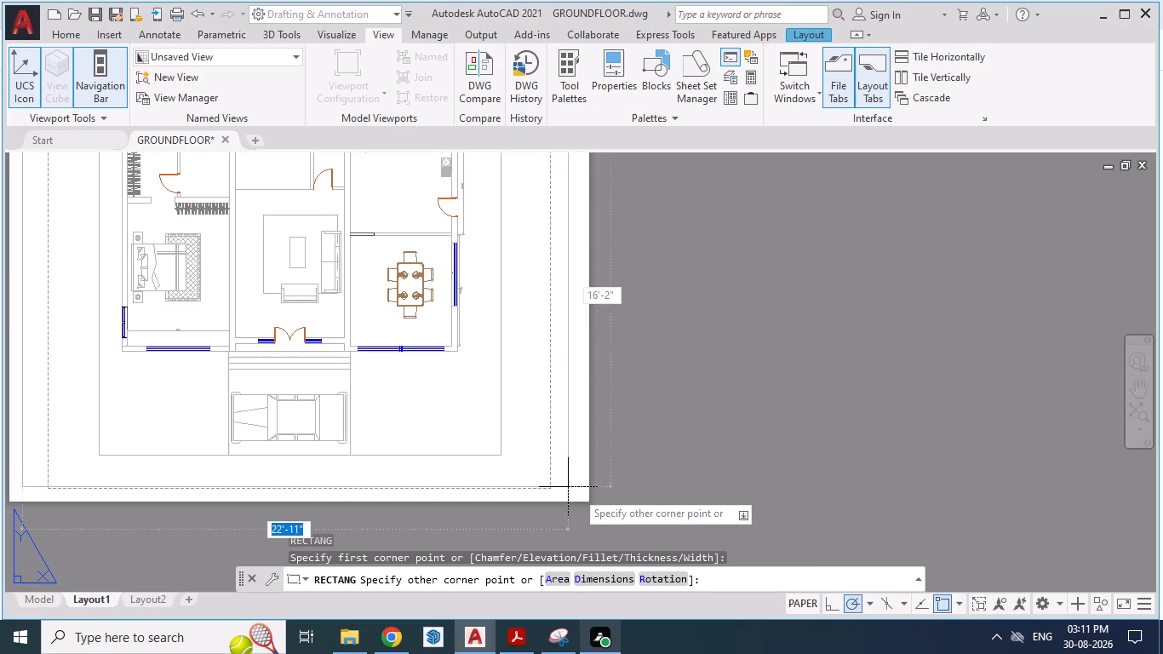
click(575, 492)
scroll(716, 487, down, 2)
middle_drag(742, 301, 742, 423)
scroll(742, 423, down, 1)
scroll(626, 358, up, 2)
key(Escape)
Draw a vertical line about 16'-6 3/4" long between the border's top and bottom edges, just right of the viewport.
scroll(599, 402, up, 1)
middle_drag(683, 428, 536, 184)
key(l)
key(space)
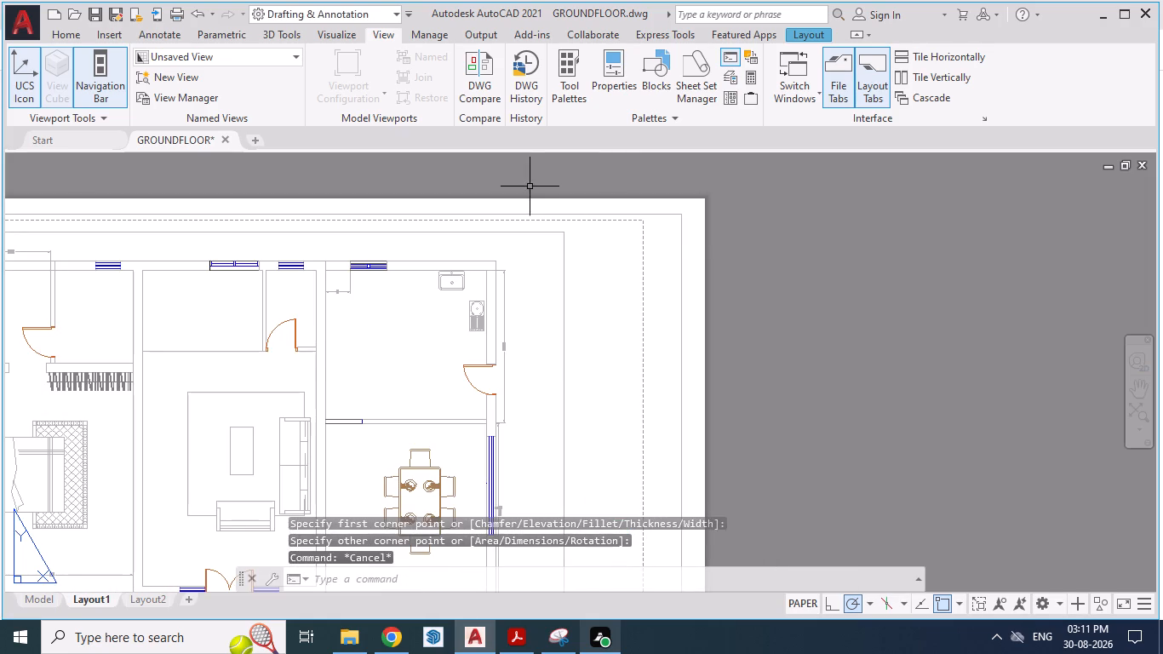
click(574, 216)
scroll(574, 216, down, 3)
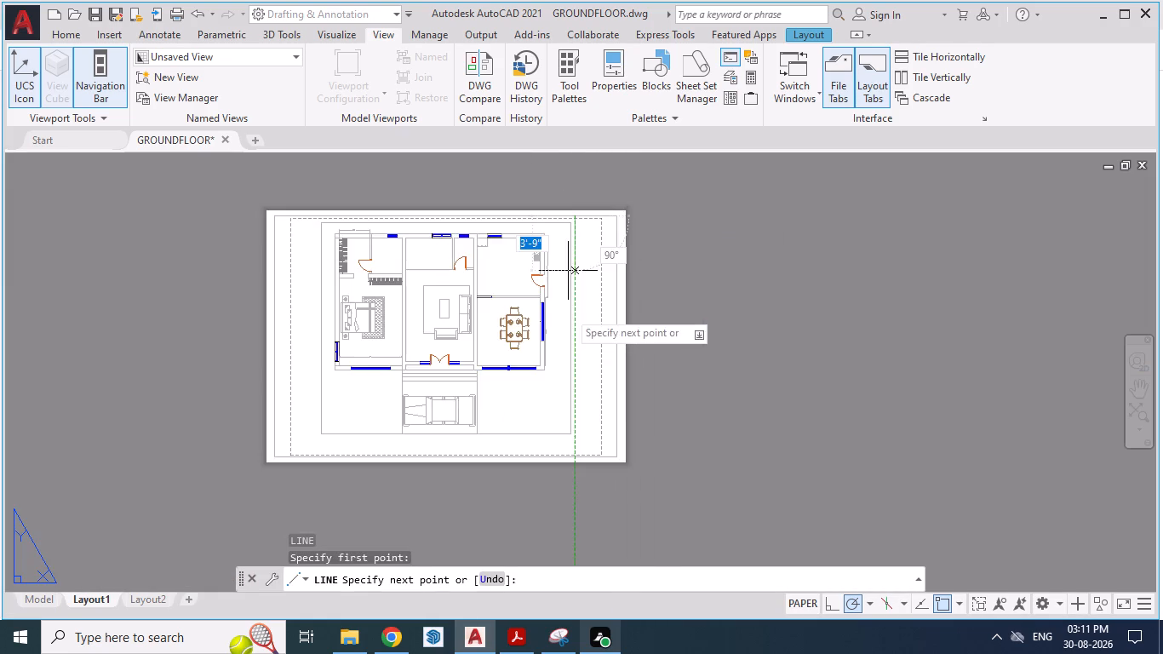
scroll(565, 450, up, 3)
click(591, 472)
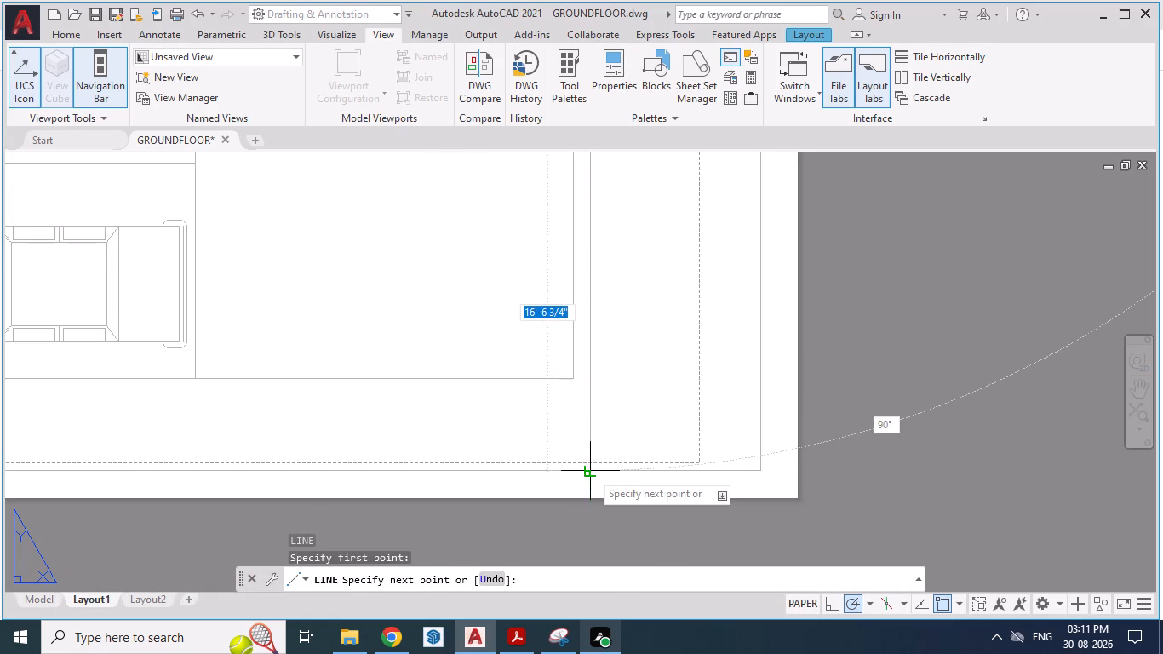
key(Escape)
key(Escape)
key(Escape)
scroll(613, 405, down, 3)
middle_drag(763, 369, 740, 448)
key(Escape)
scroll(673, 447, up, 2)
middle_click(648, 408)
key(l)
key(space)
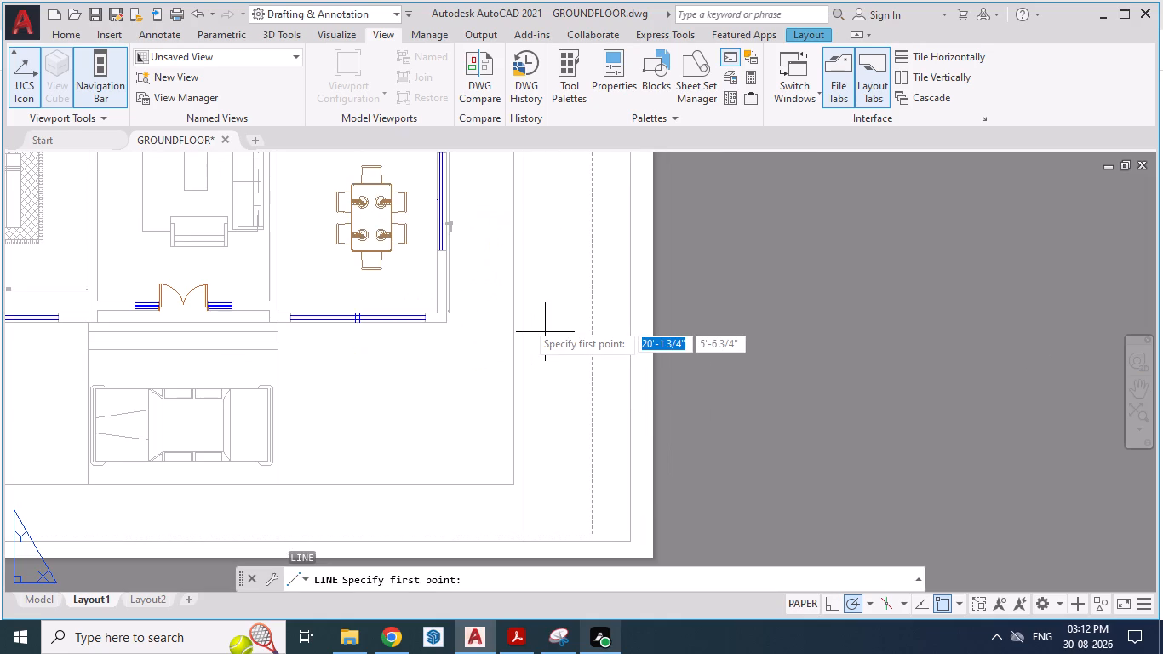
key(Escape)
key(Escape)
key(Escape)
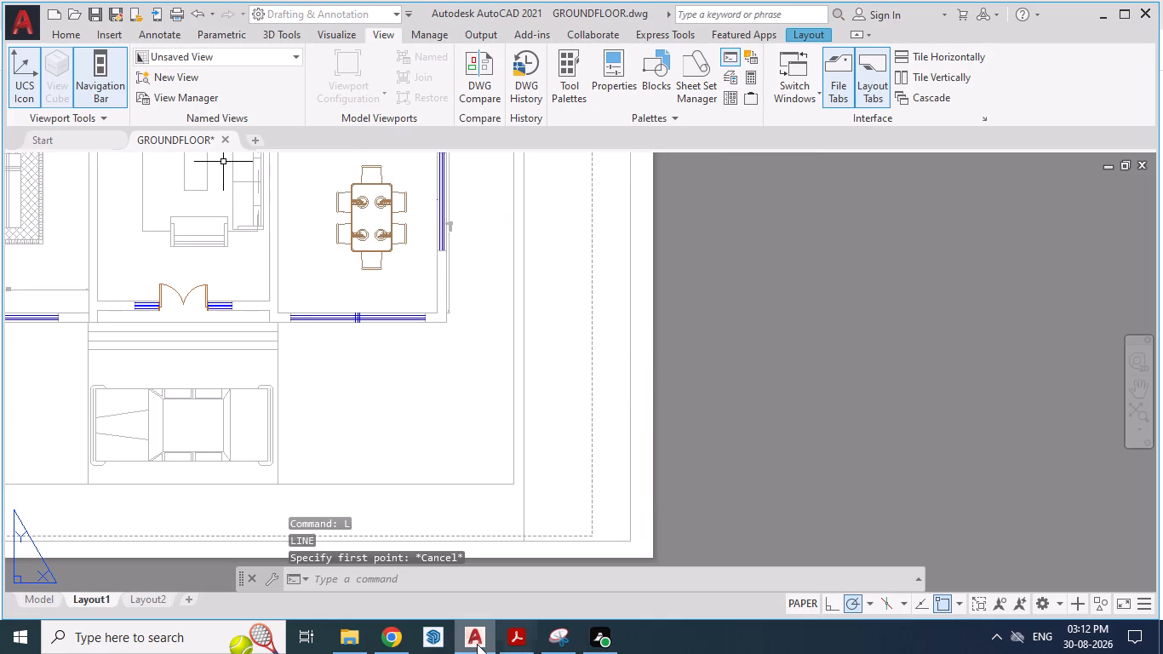
Switch to Acrobat, examine the title block strip and build-up area table on the reference ground floor sheet, and close the PDF.
click(518, 634)
scroll(826, 496, up, 3)
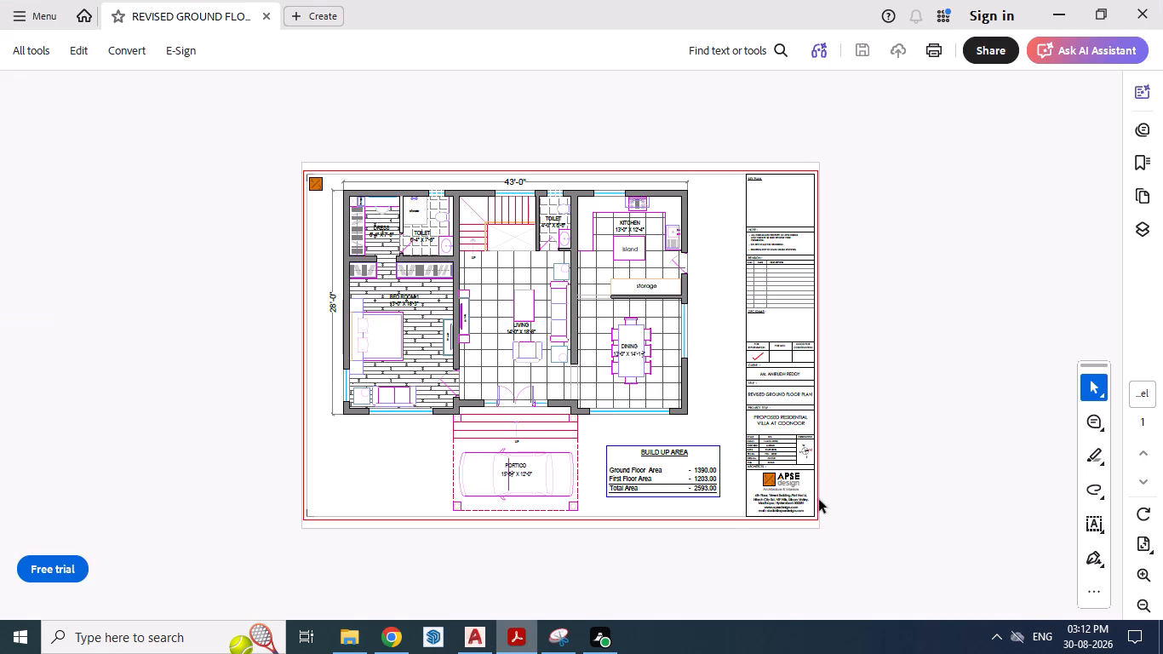
click(816, 503)
ctrl+scroll(796, 531, up, 7)
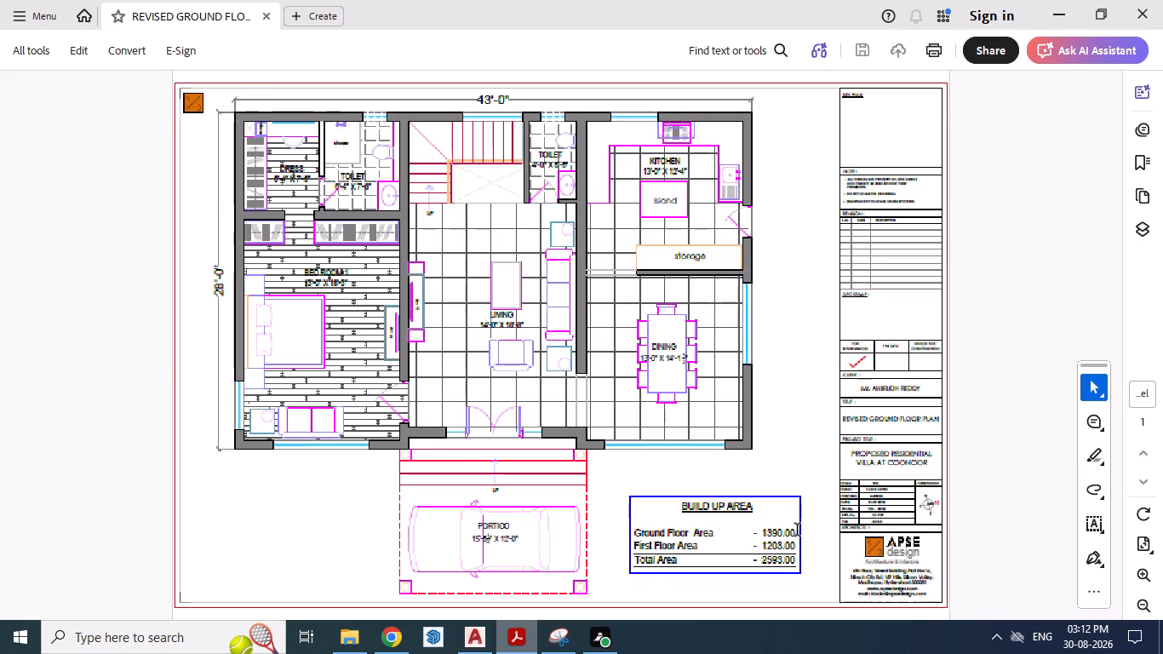
ctrl+scroll(798, 531, up, 3)
ctrl+scroll(798, 531, down, 1)
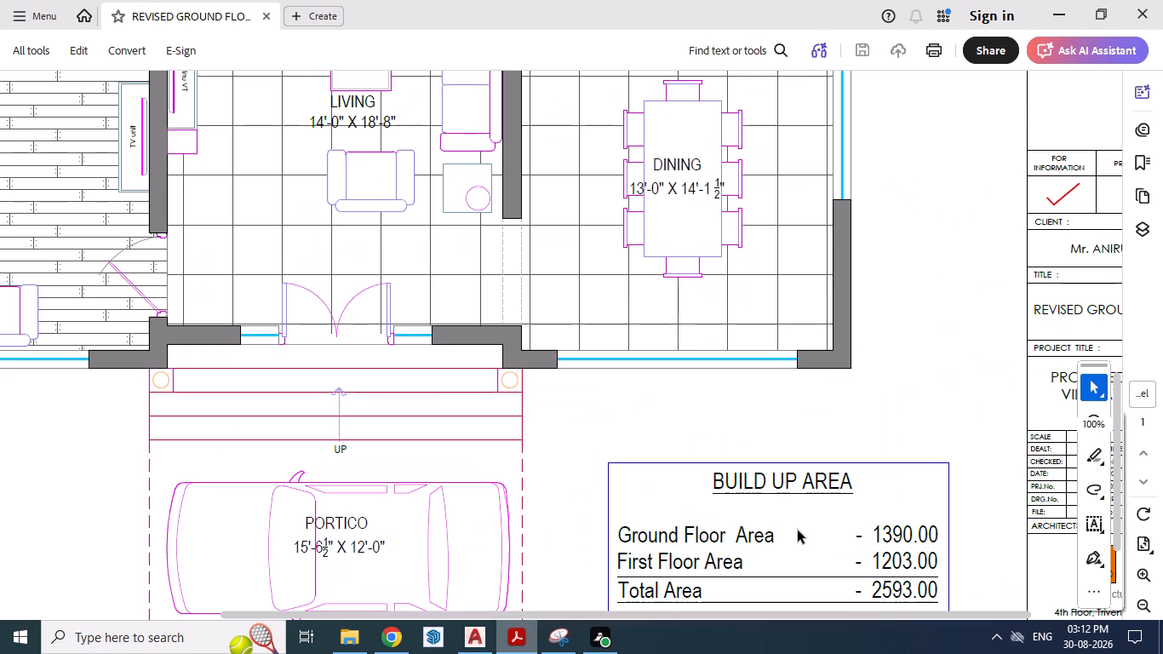
ctrl+scroll(798, 531, down, 1)
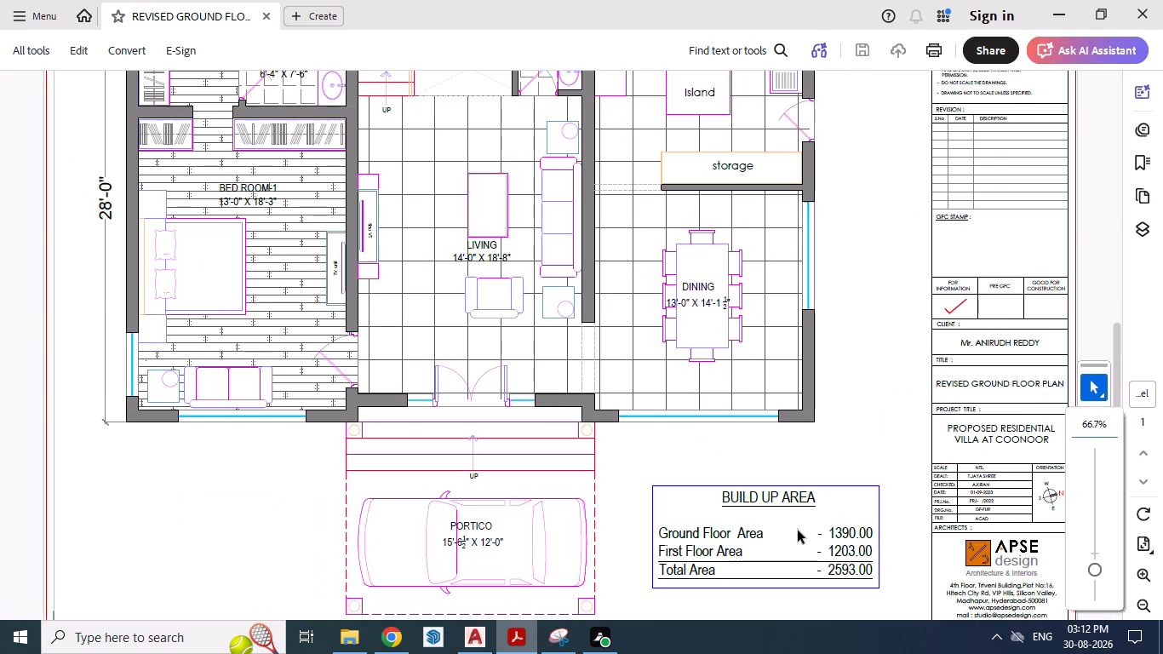
scroll(809, 471, down, 3)
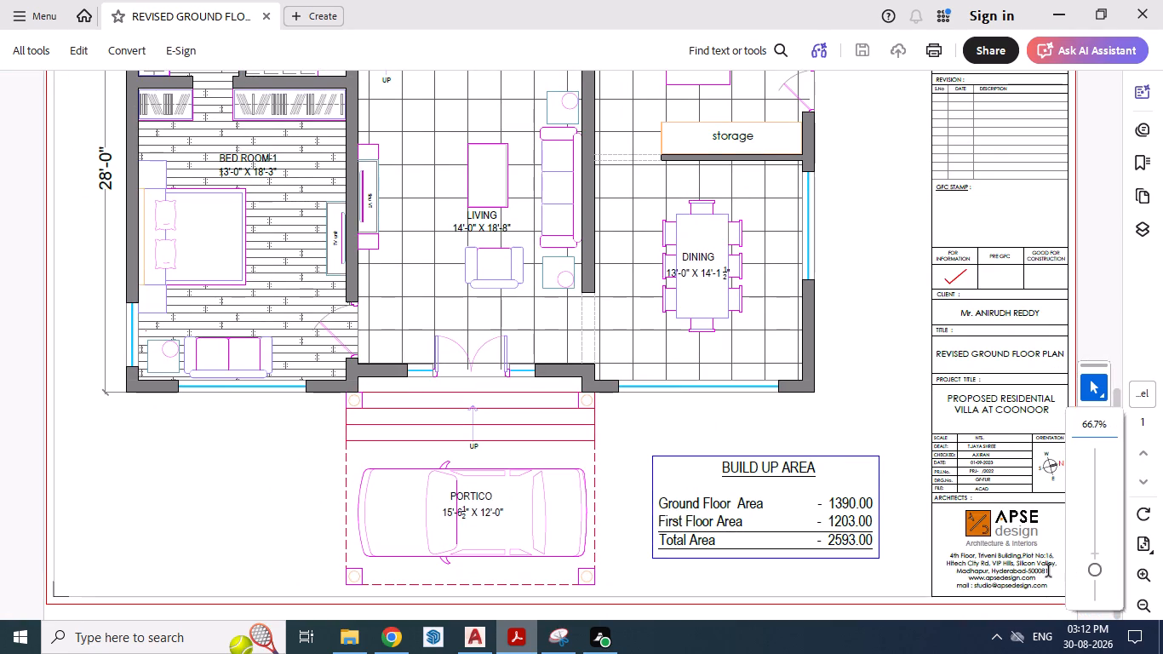
scroll(1050, 590, up, 2)
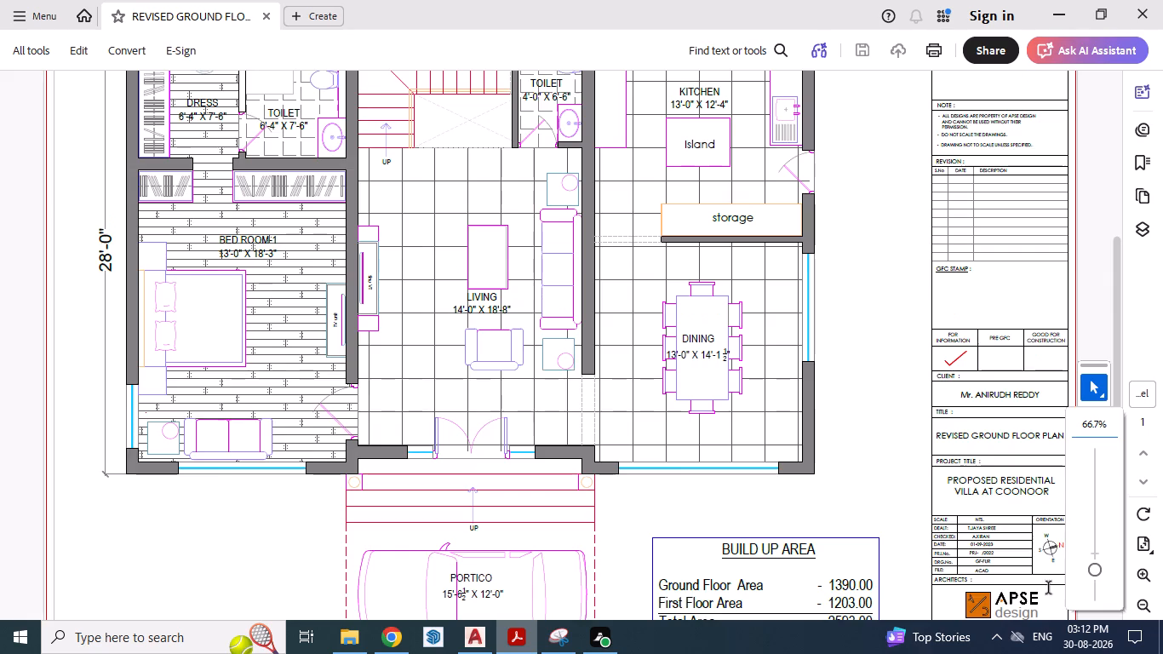
scroll(1034, 543, down, 7)
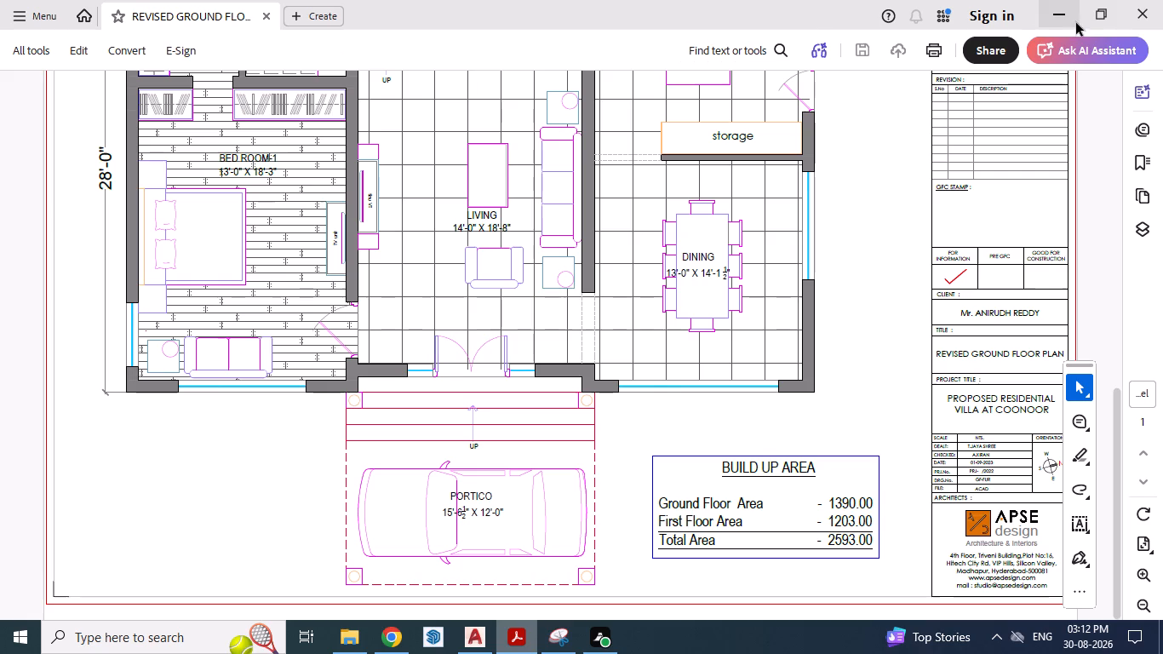
click(1137, 18)
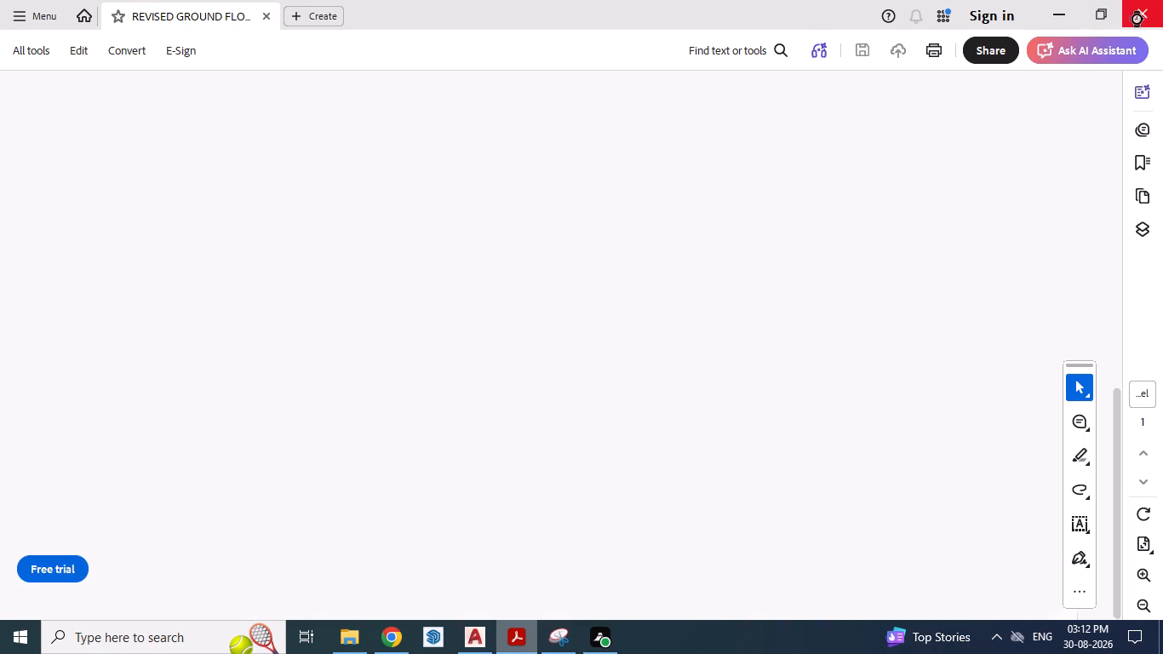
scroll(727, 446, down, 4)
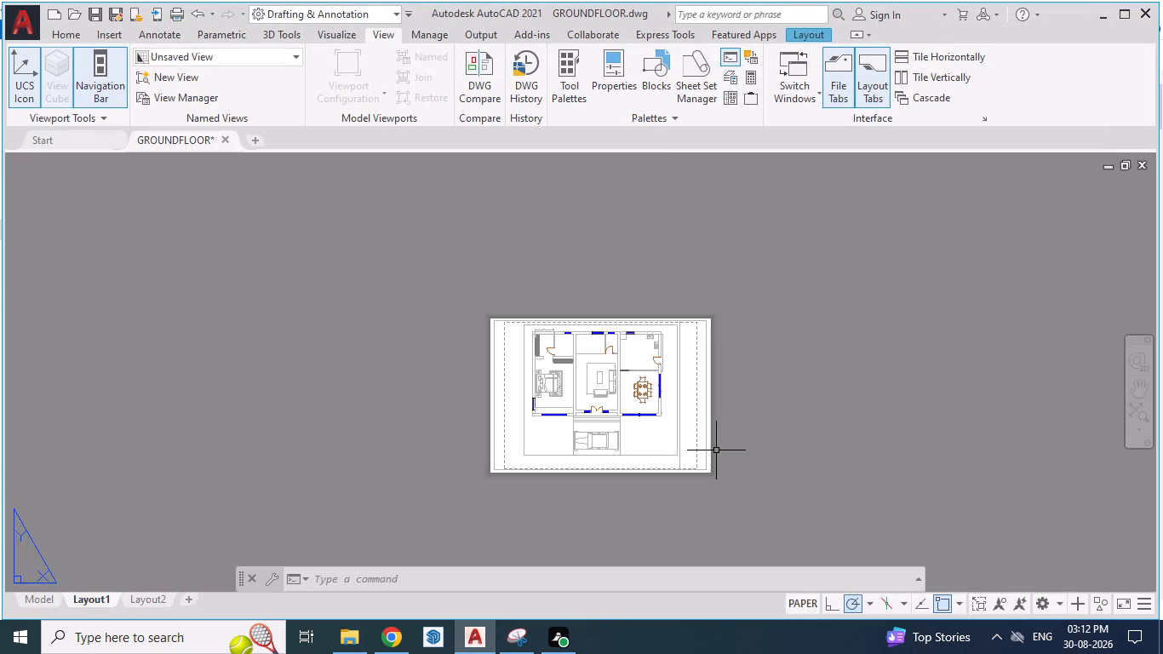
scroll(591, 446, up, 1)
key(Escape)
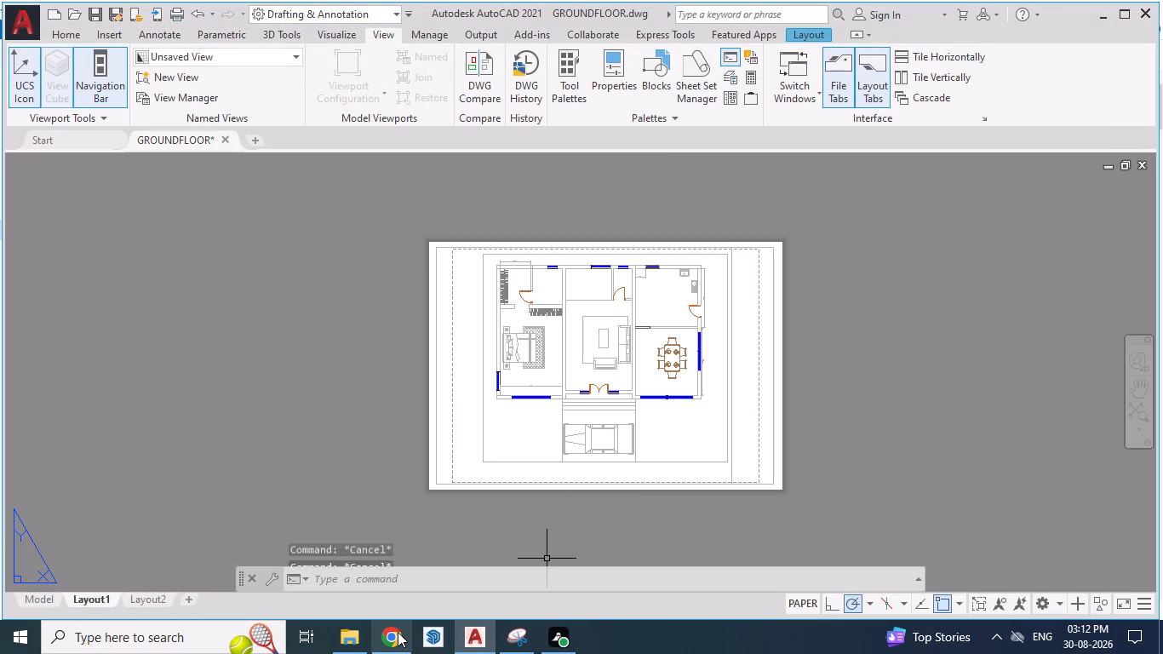
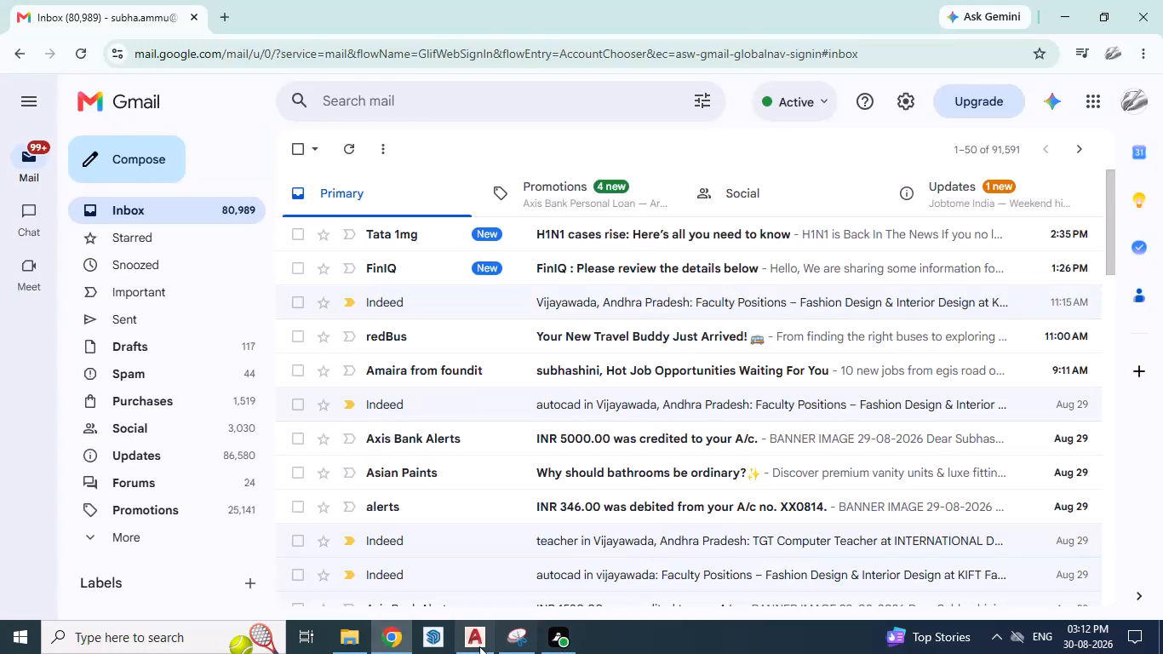
Switch from Chrome to AutoCAD and look over the Layout1 sheet of GROUNDFLOOR.dwg.
click(473, 639)
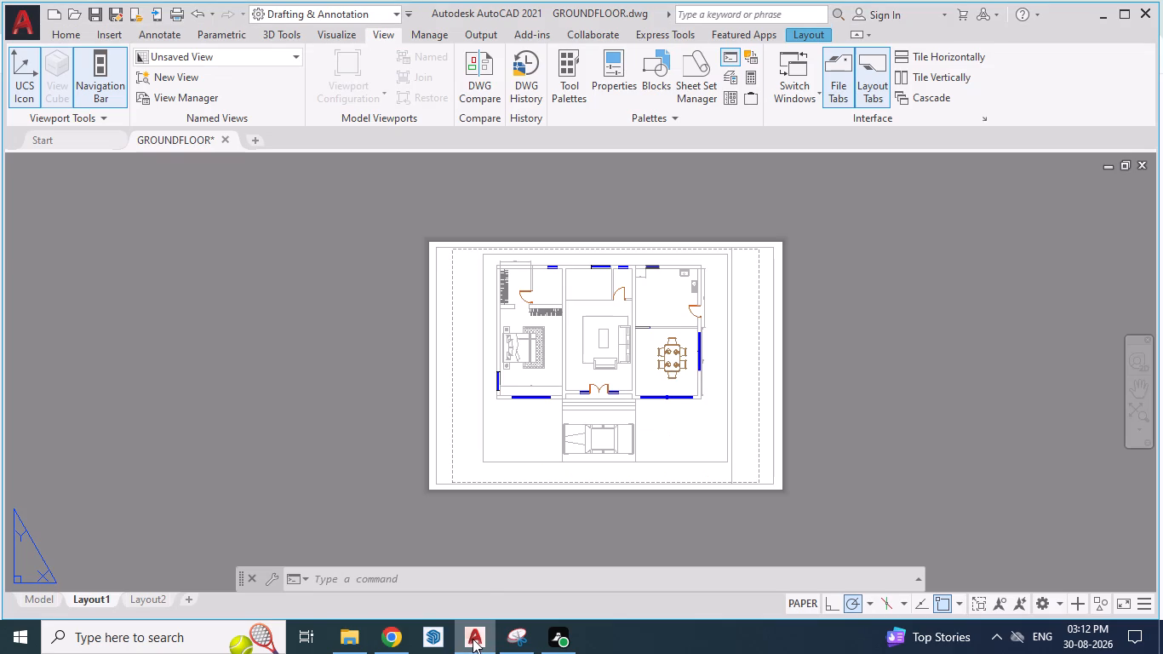
scroll(627, 336, up, 2)
middle_drag(573, 369, 673, 318)
scroll(645, 362, down, 2)
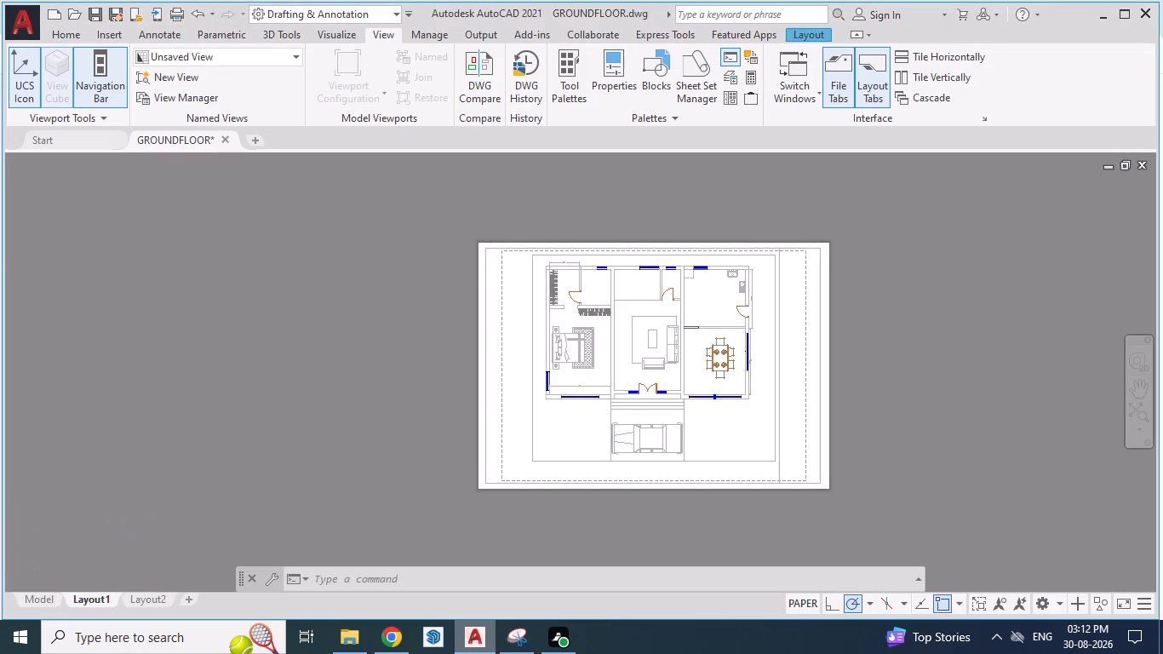
middle_drag(787, 393, 717, 405)
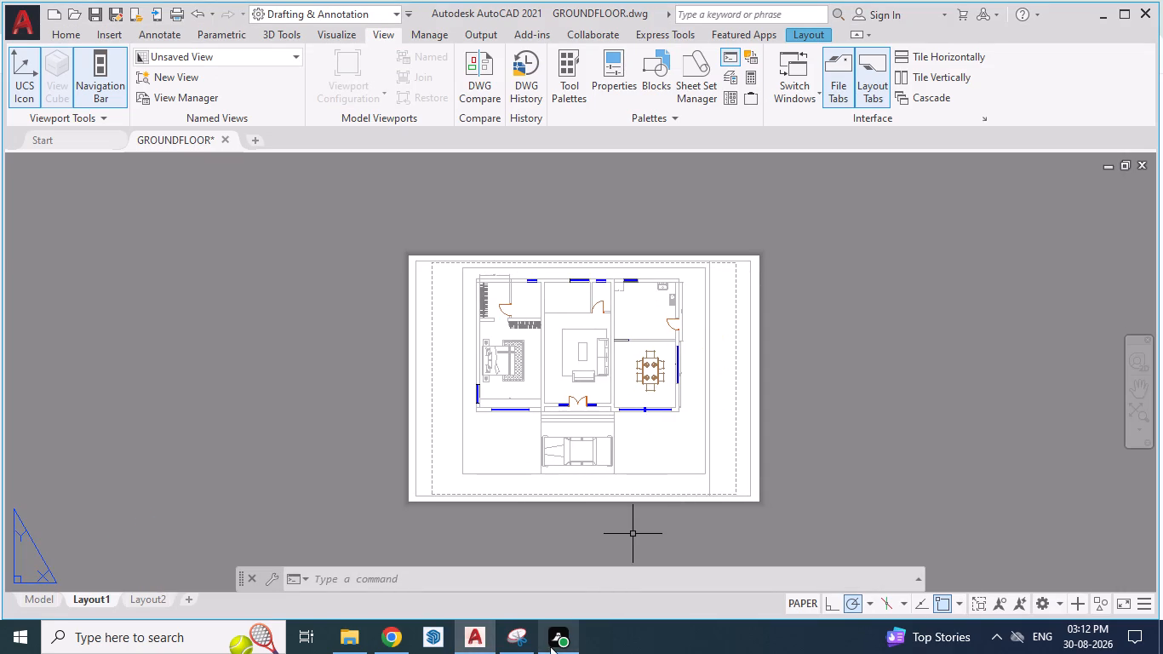
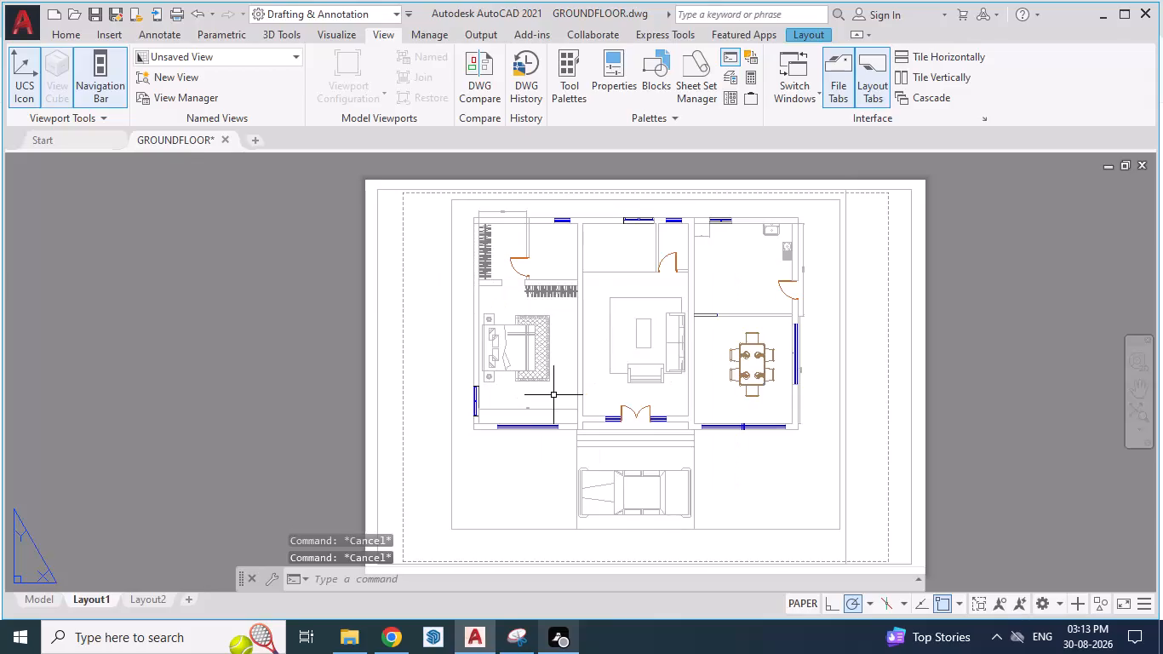
Create a new drawing from the Architectural Metric template in the SheetSets template folder.
click(105, 31)
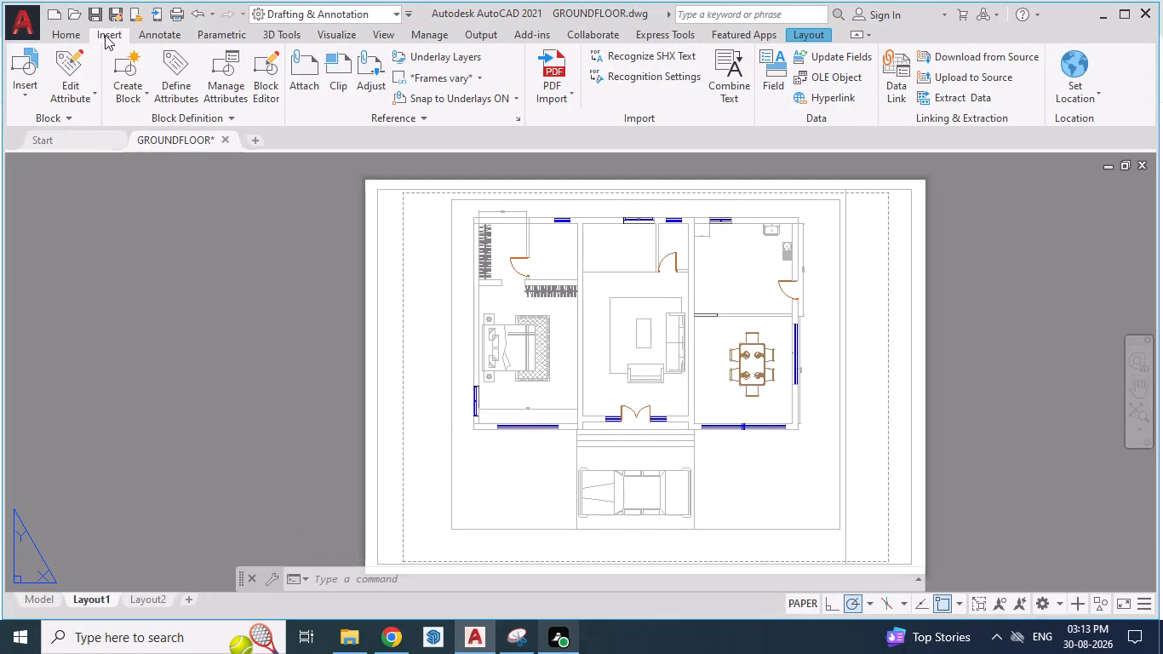
click(18, 26)
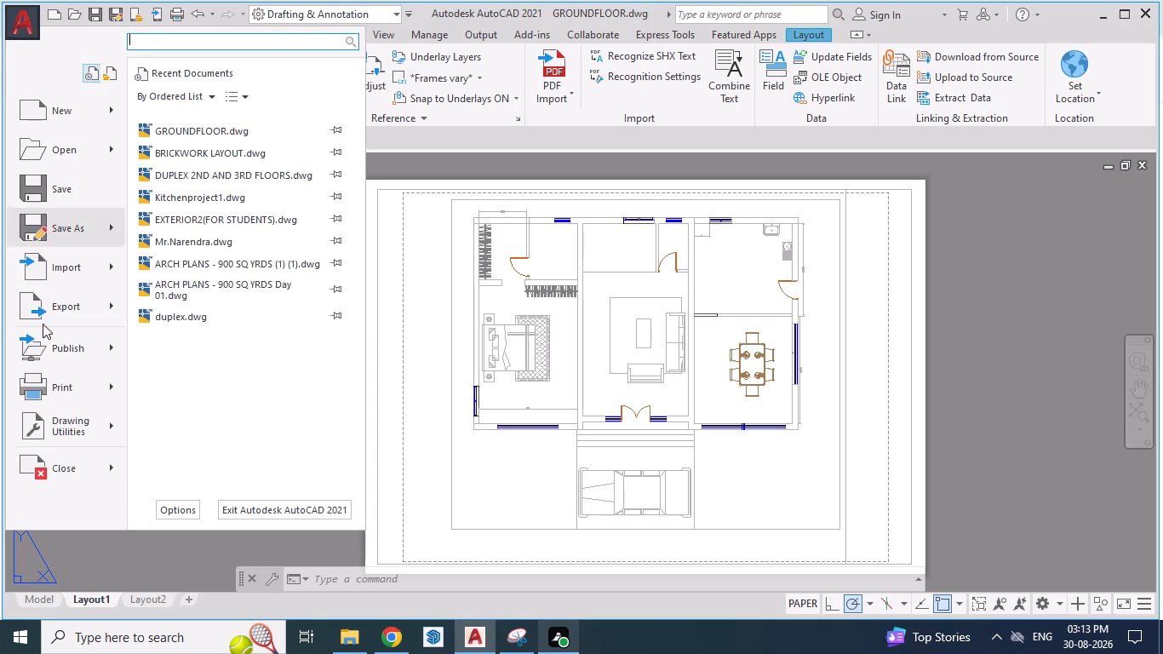
click(72, 122)
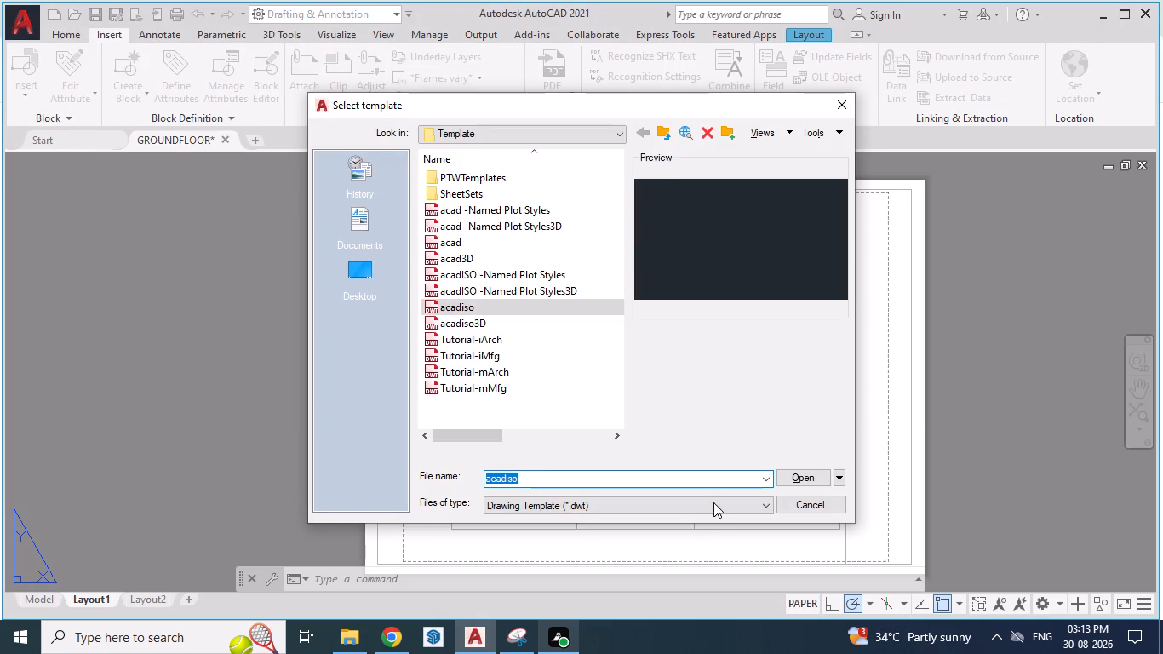
click(533, 503)
click(532, 503)
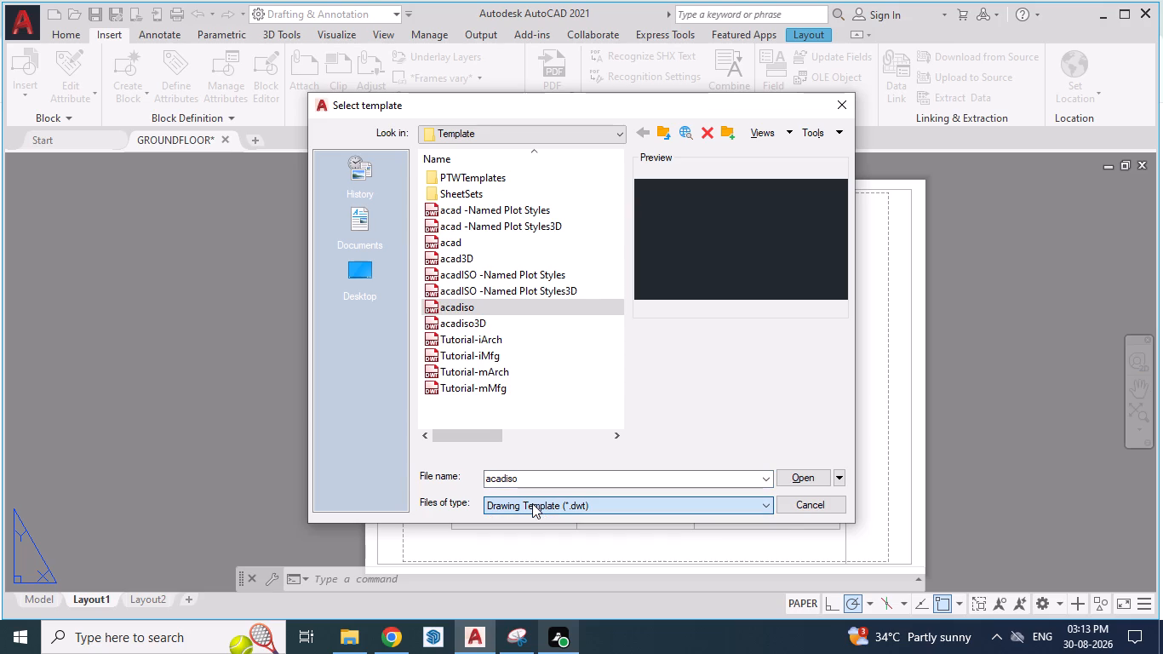
click(458, 336)
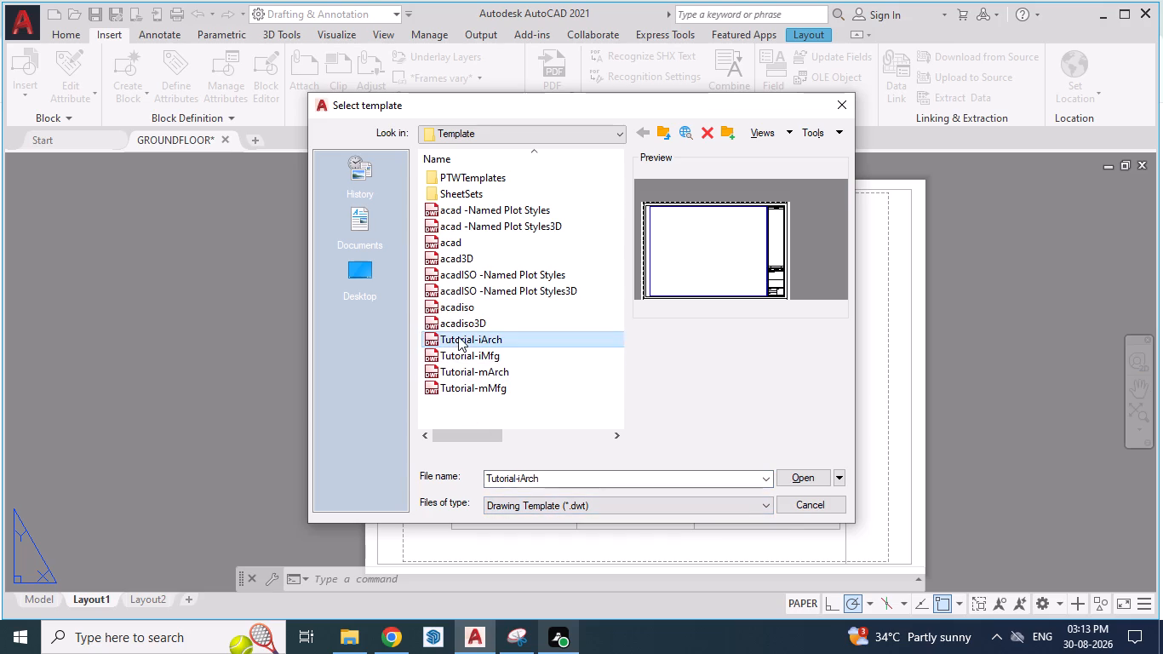
double_click(472, 180)
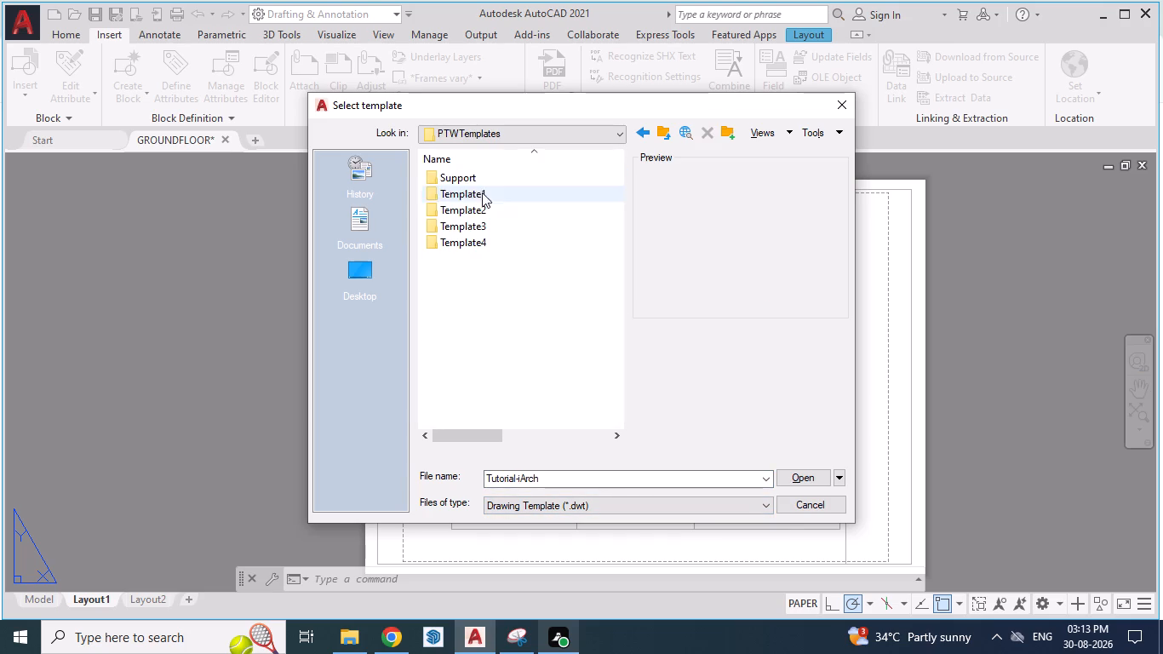
click(640, 129)
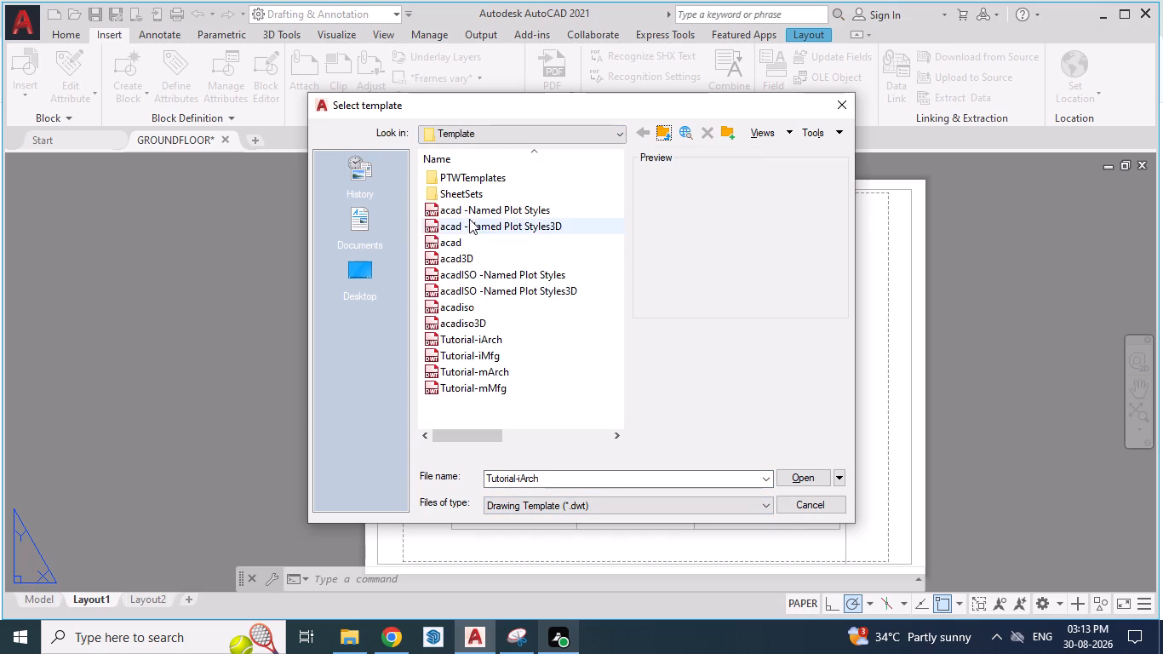
double_click(460, 195)
click(508, 329)
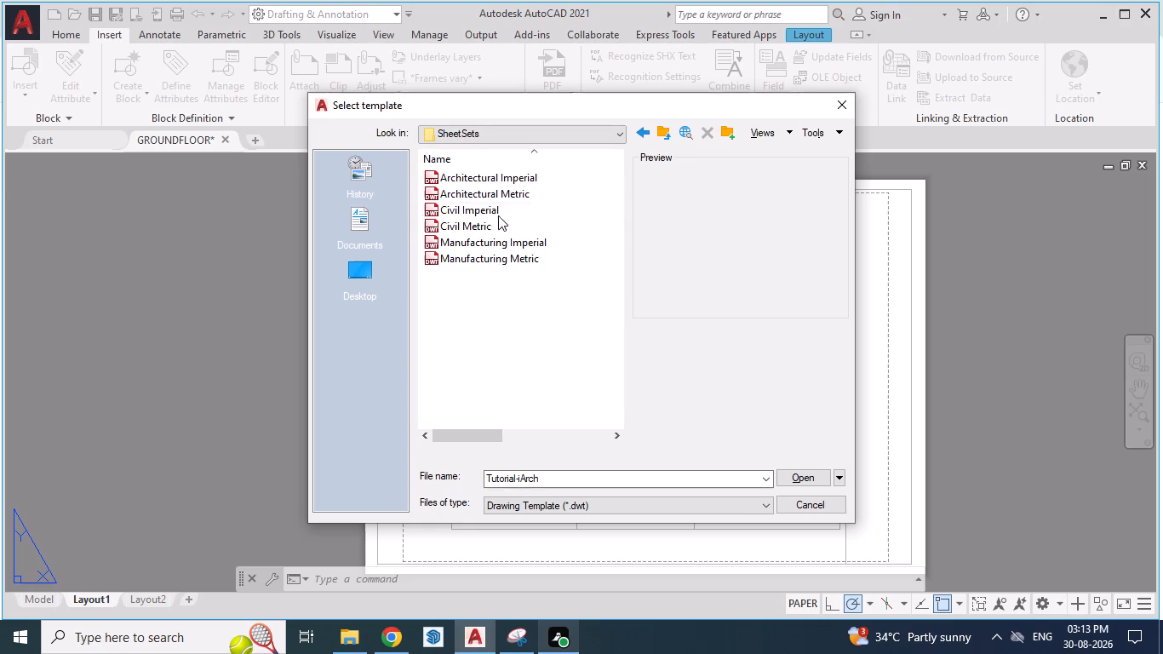
click(493, 187)
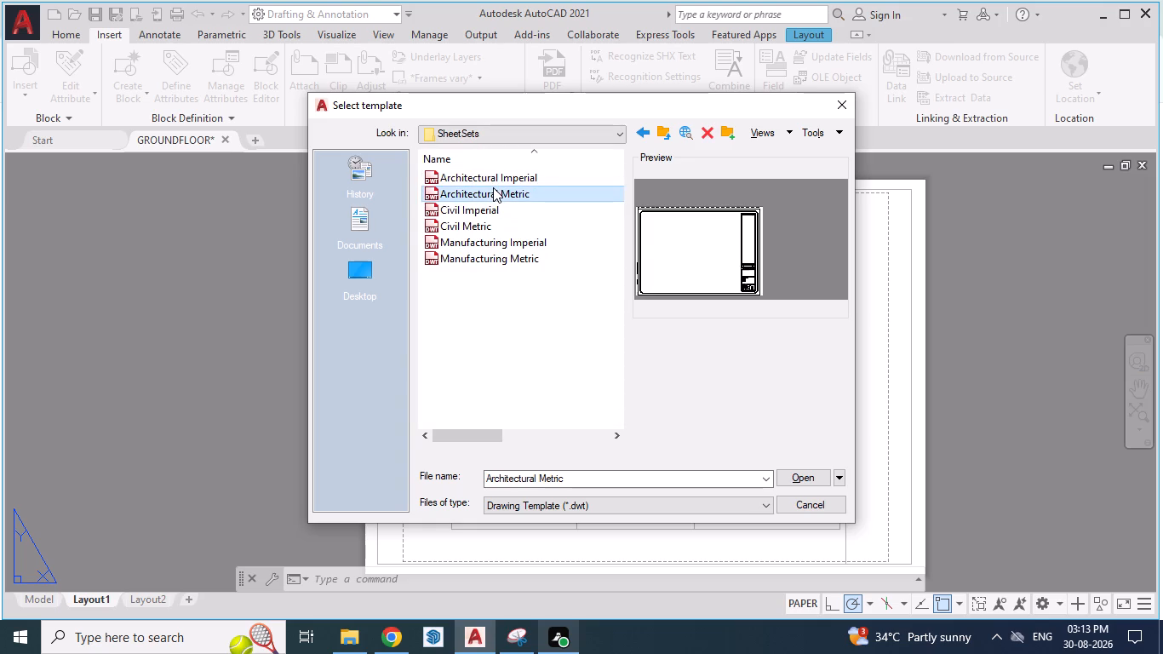
click(799, 478)
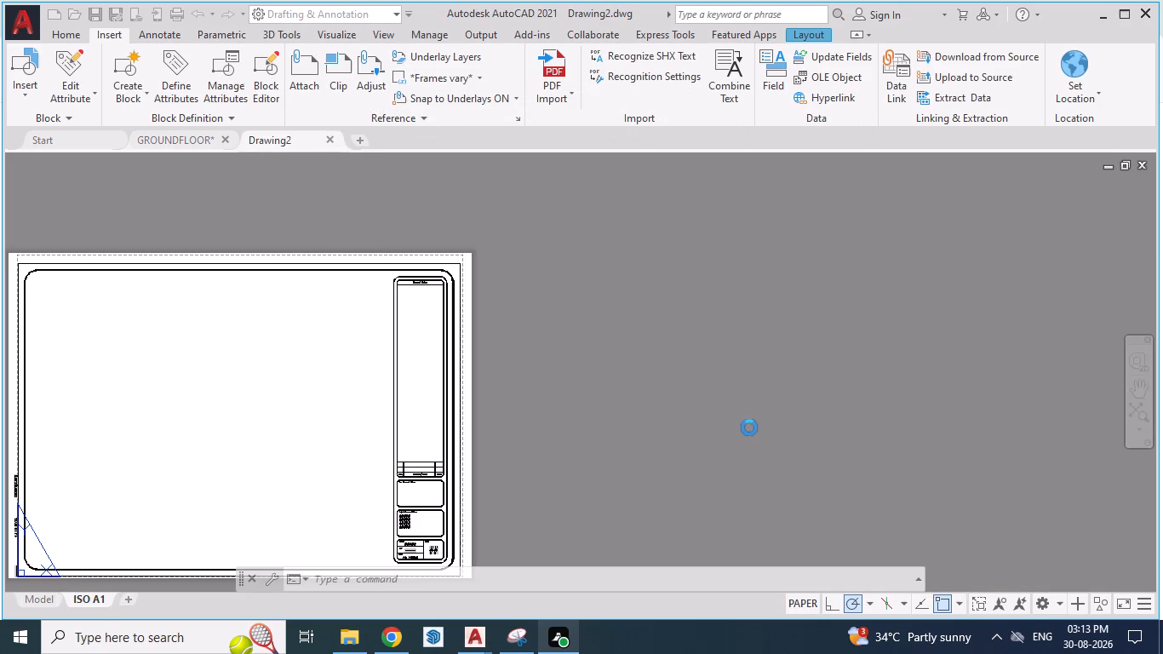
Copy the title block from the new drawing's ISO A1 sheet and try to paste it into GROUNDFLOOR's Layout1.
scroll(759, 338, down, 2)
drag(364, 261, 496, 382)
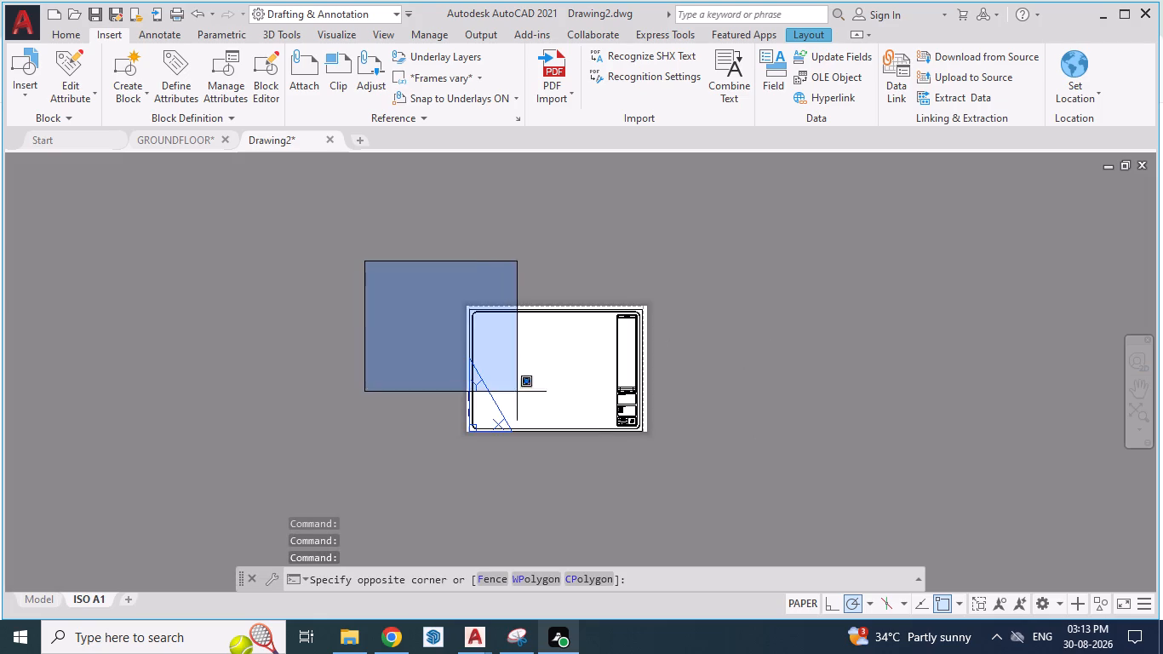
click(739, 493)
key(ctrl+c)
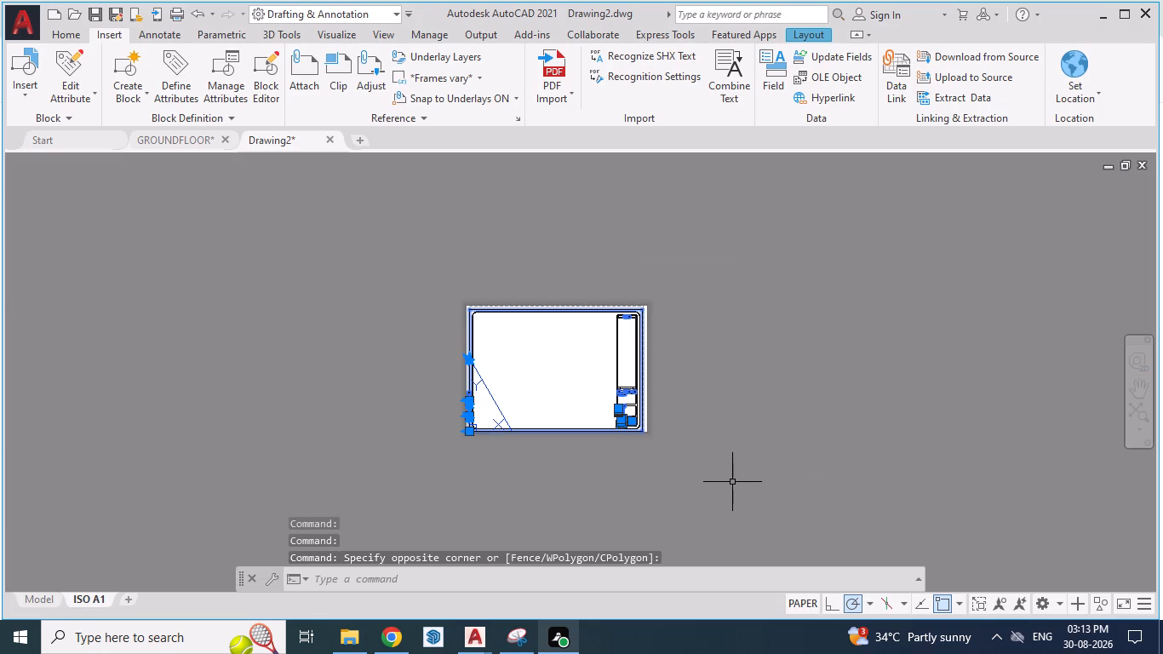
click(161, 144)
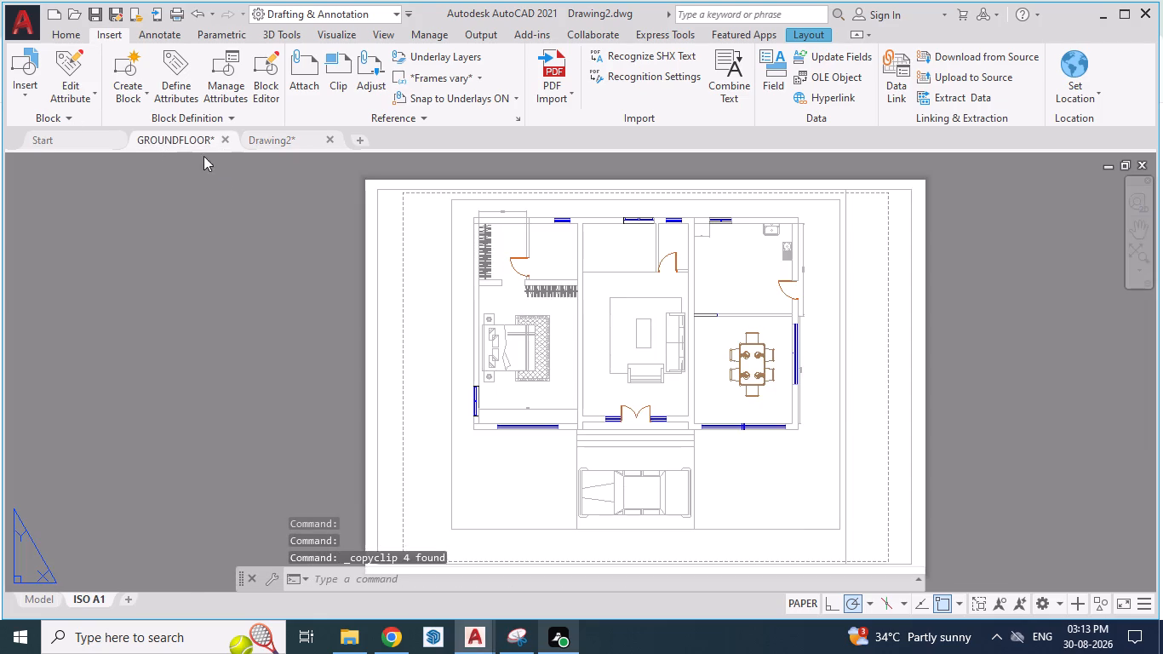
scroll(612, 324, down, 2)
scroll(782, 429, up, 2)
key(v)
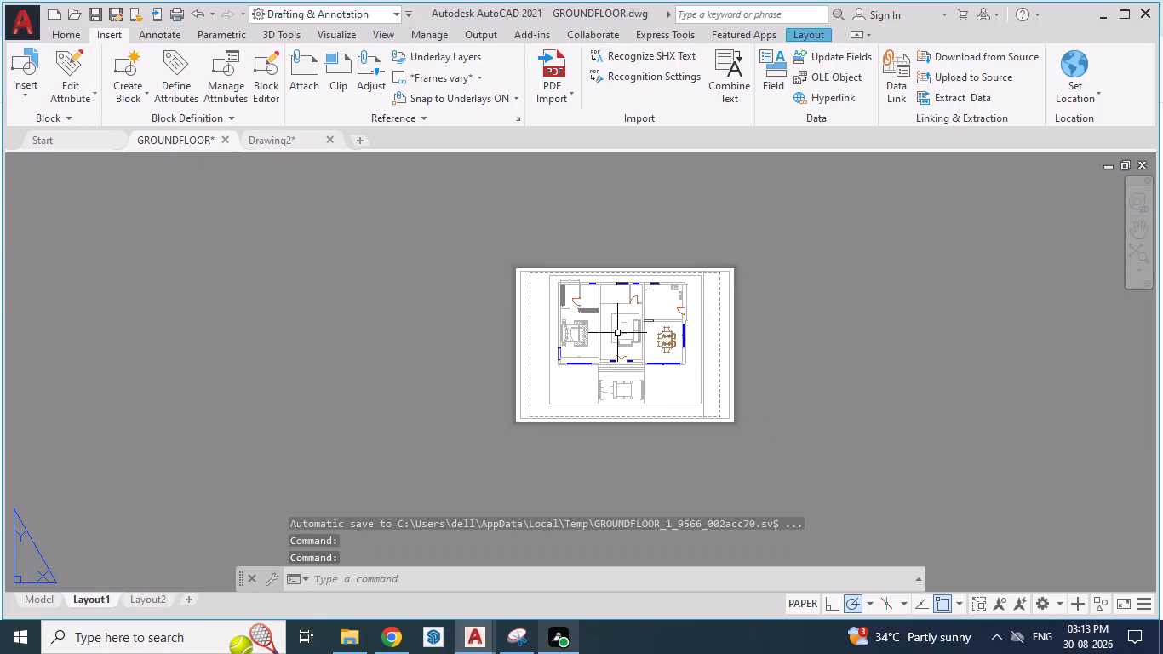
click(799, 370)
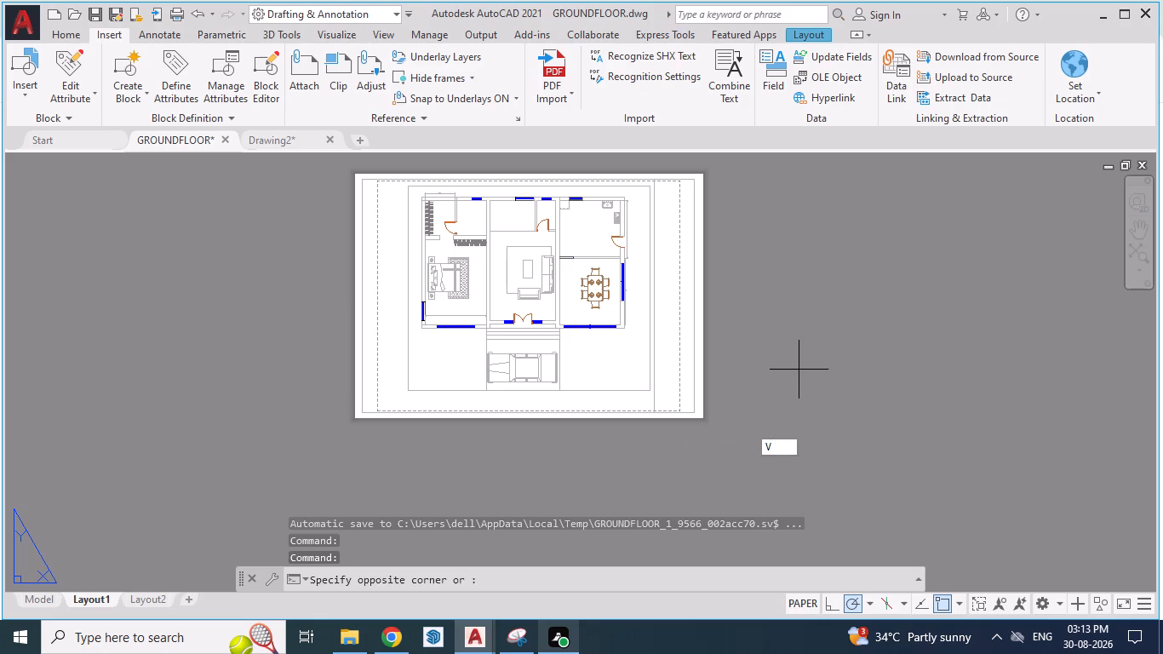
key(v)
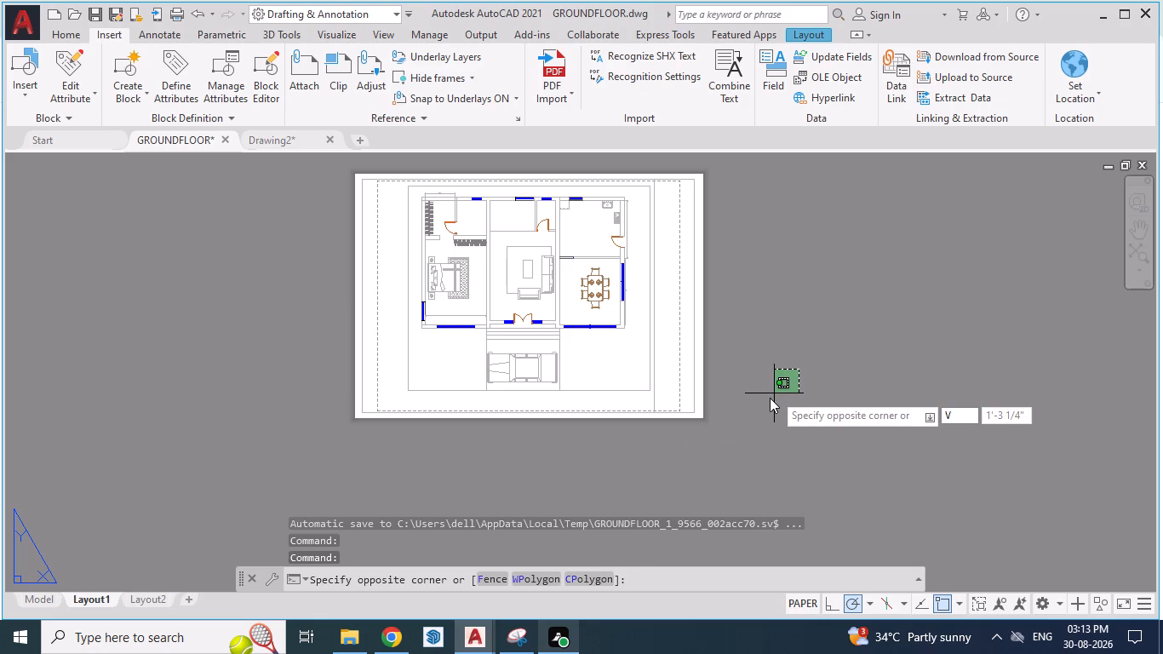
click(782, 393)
Copy all objects on Drawing2's ISO A1 sheet and paste them onto GROUNDFLOOR's Layout1 at the paper's lower-left corner.
click(267, 138)
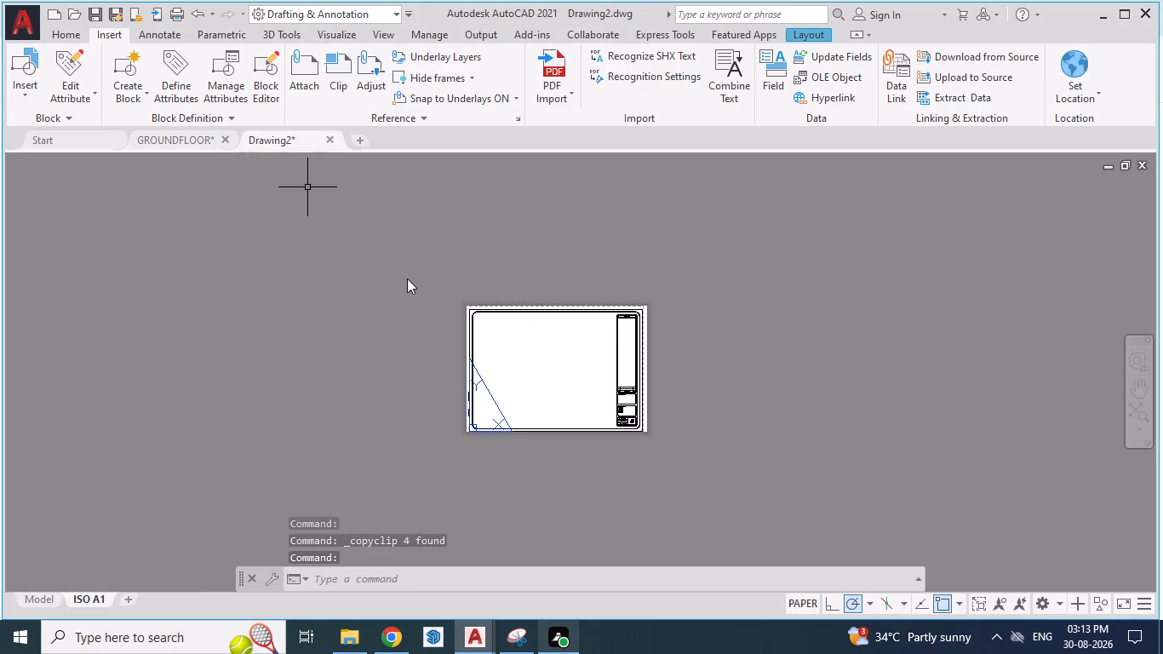
click(408, 278)
click(782, 505)
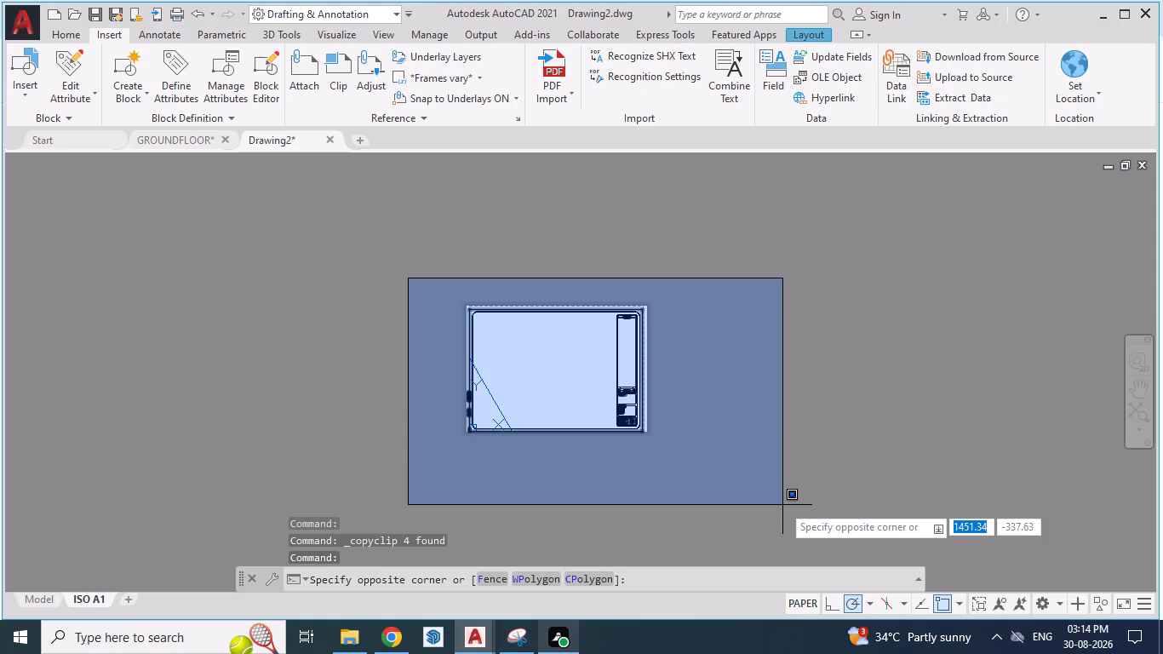
key(ctrl+c)
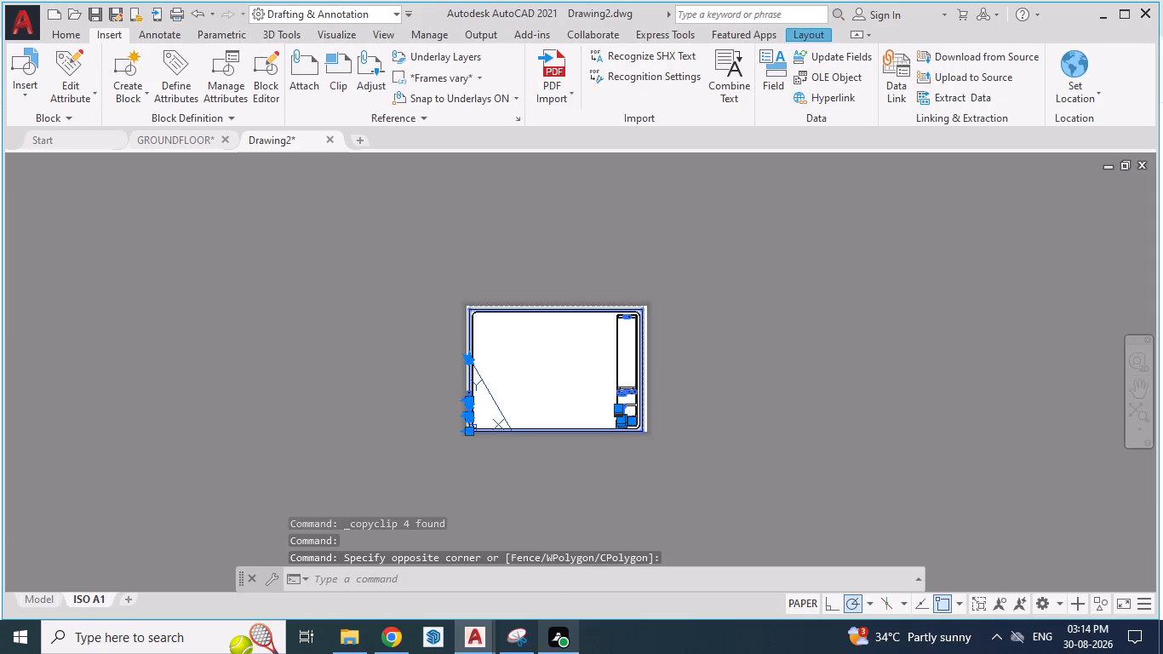
click(182, 141)
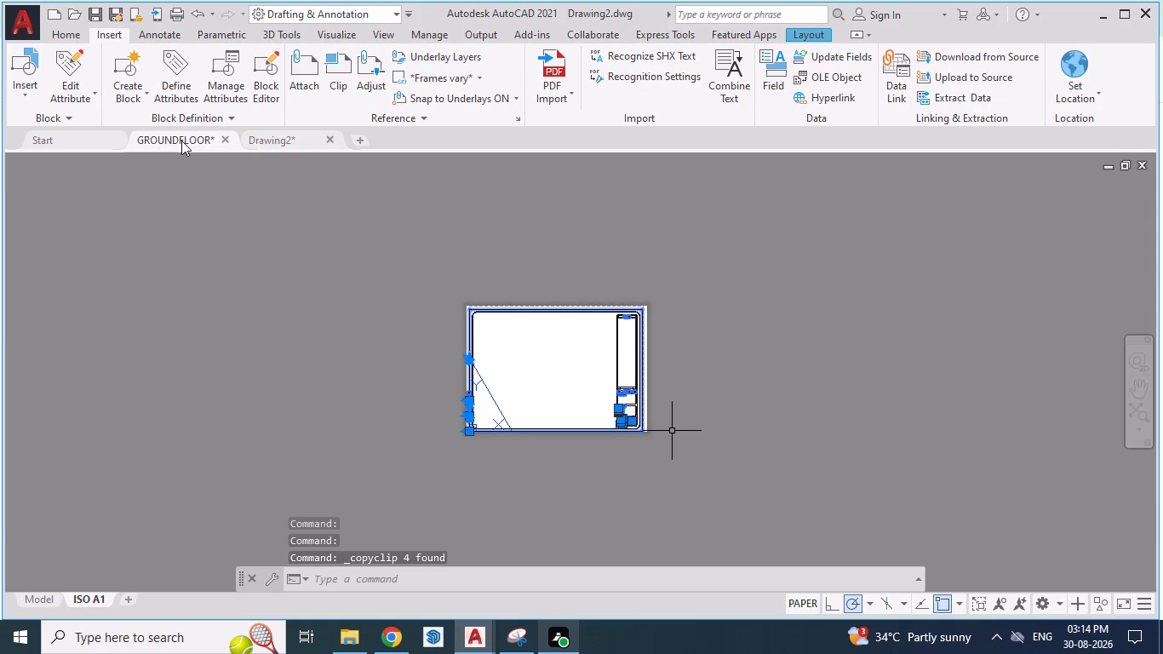
key(ctrl+v)
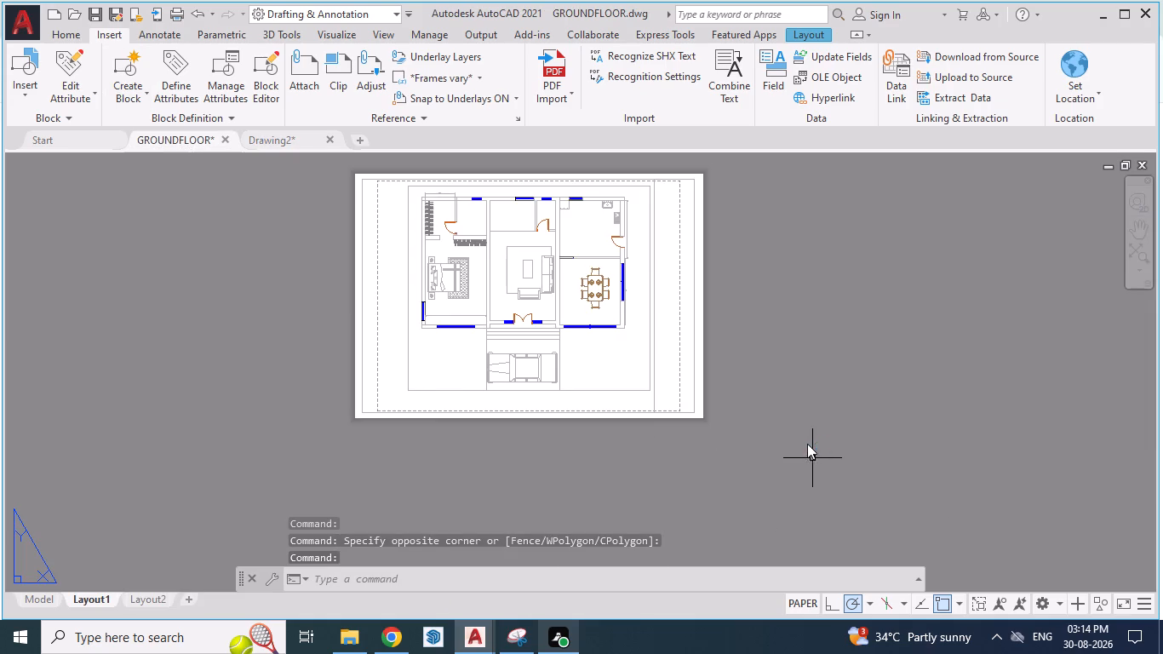
scroll(753, 419, down, 3)
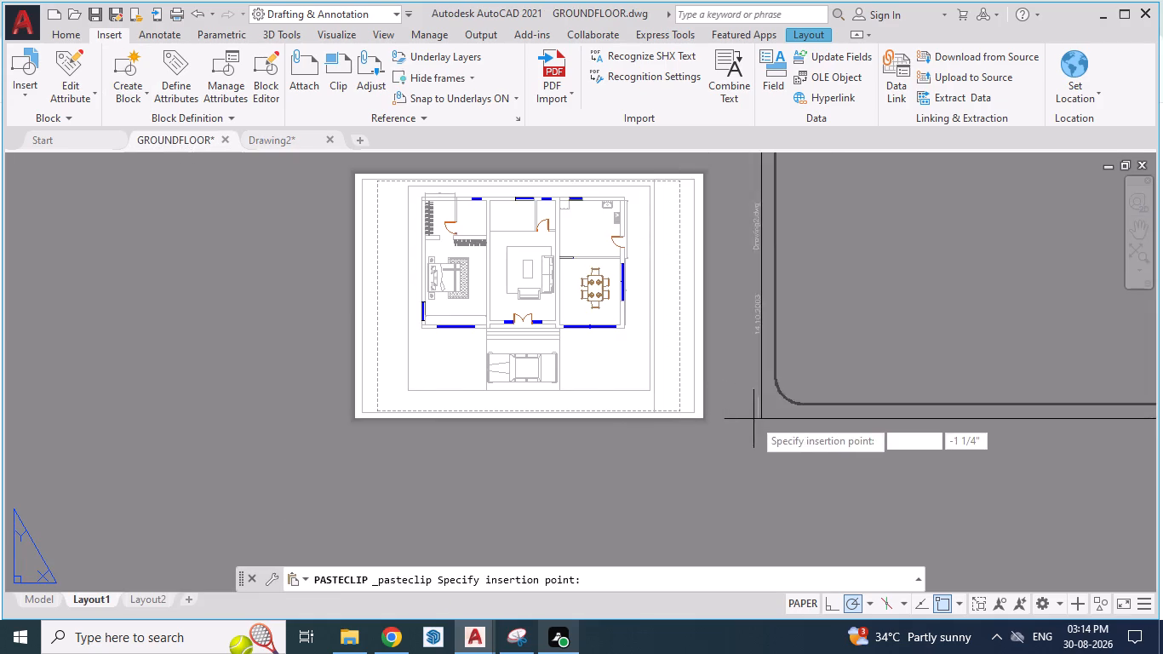
click(506, 418)
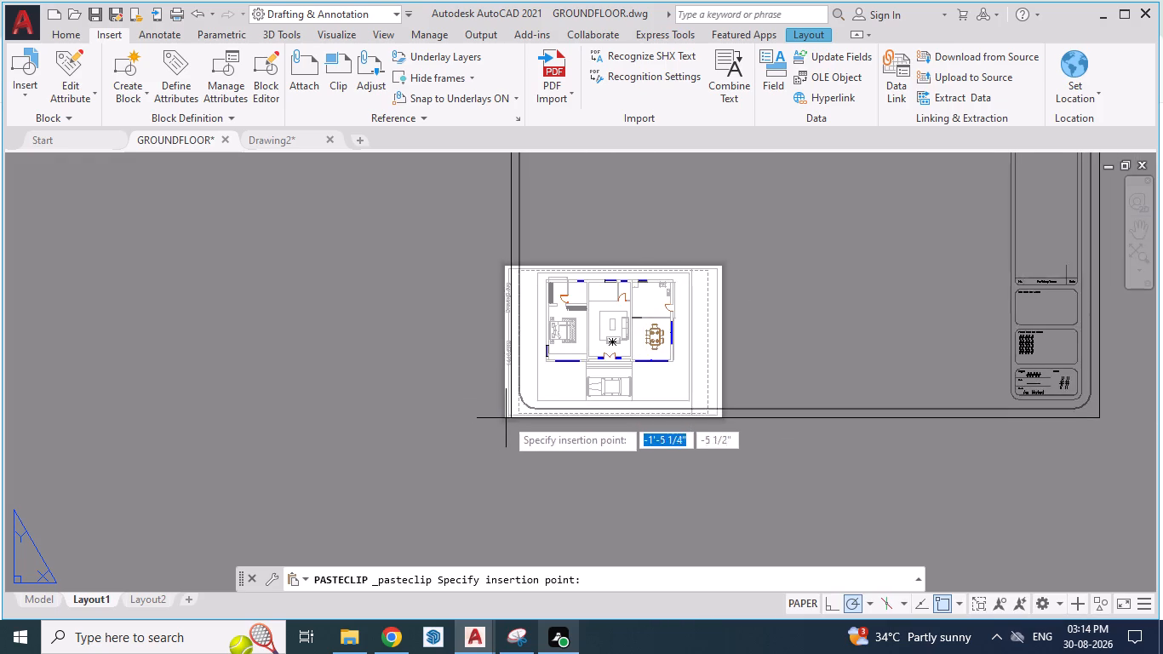
key(Escape)
Modify Layout1's page setup to use the ISO A1 (594.00 x 841.00 MM) paper size.
right_click(76, 596)
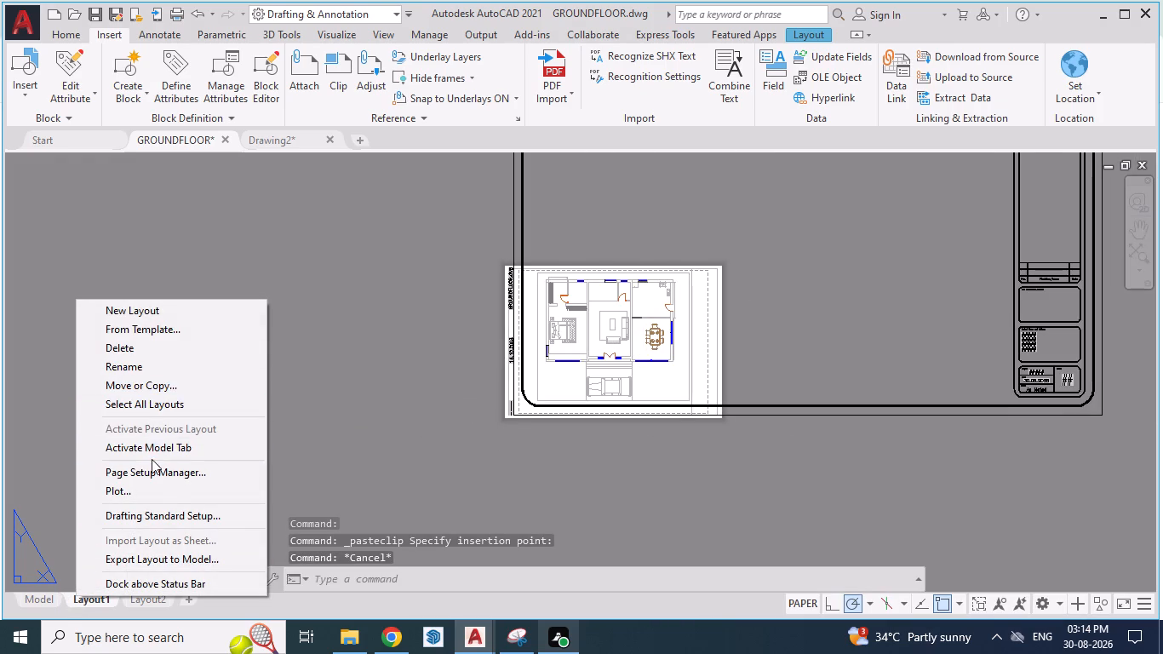
click(165, 476)
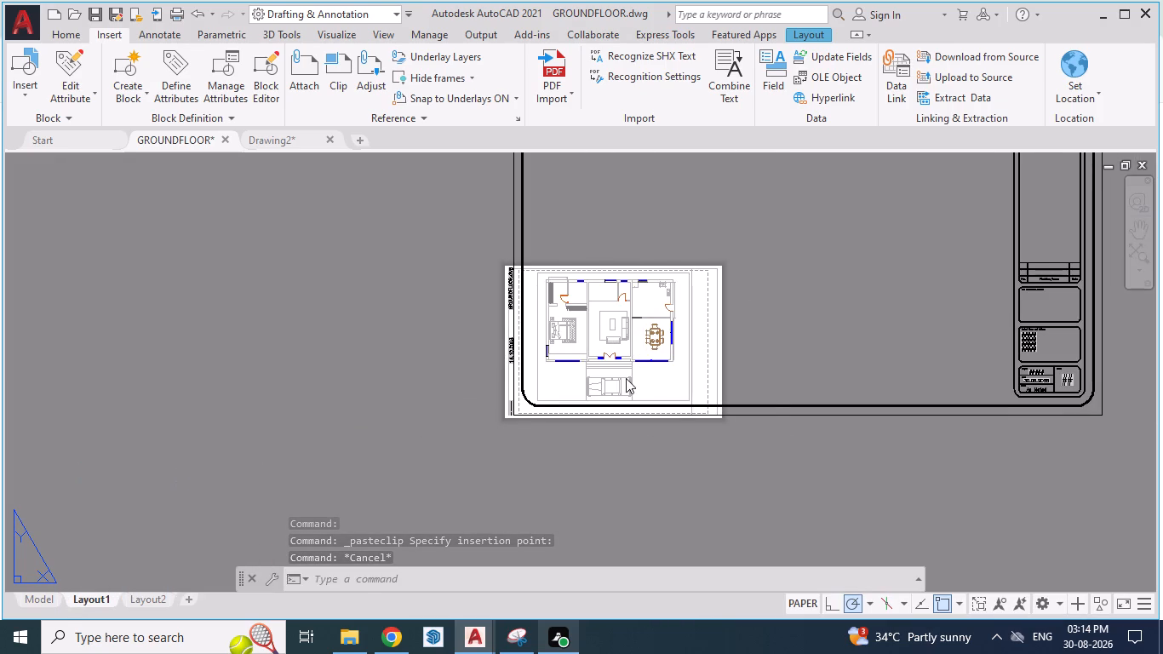
click(714, 294)
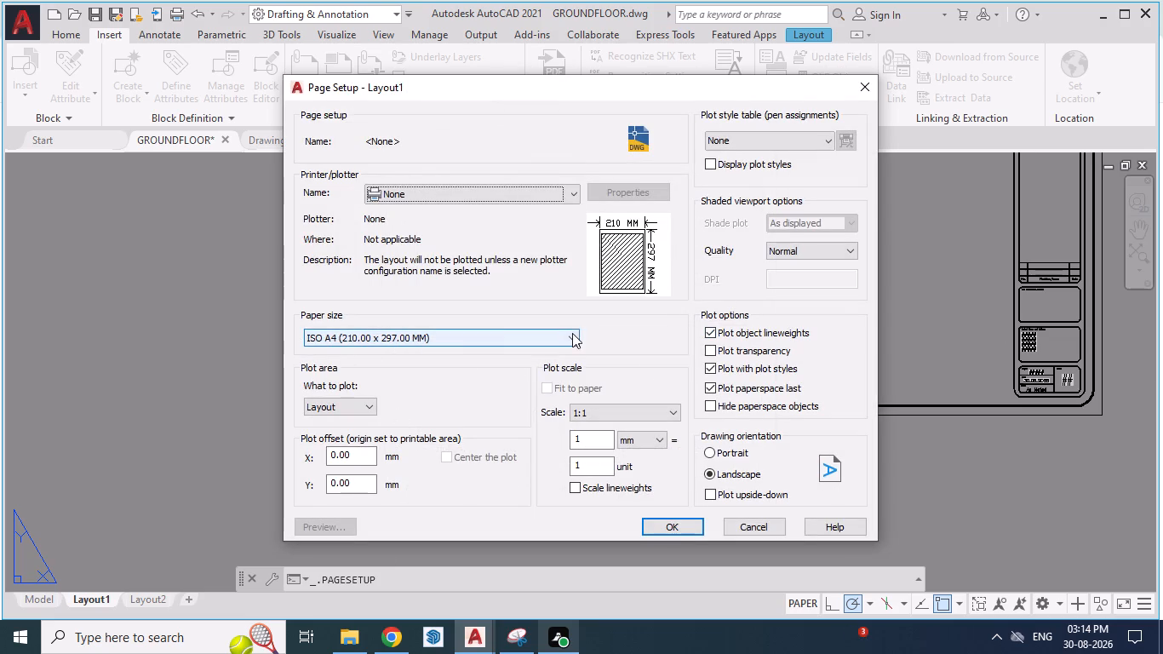
click(519, 332)
click(446, 83)
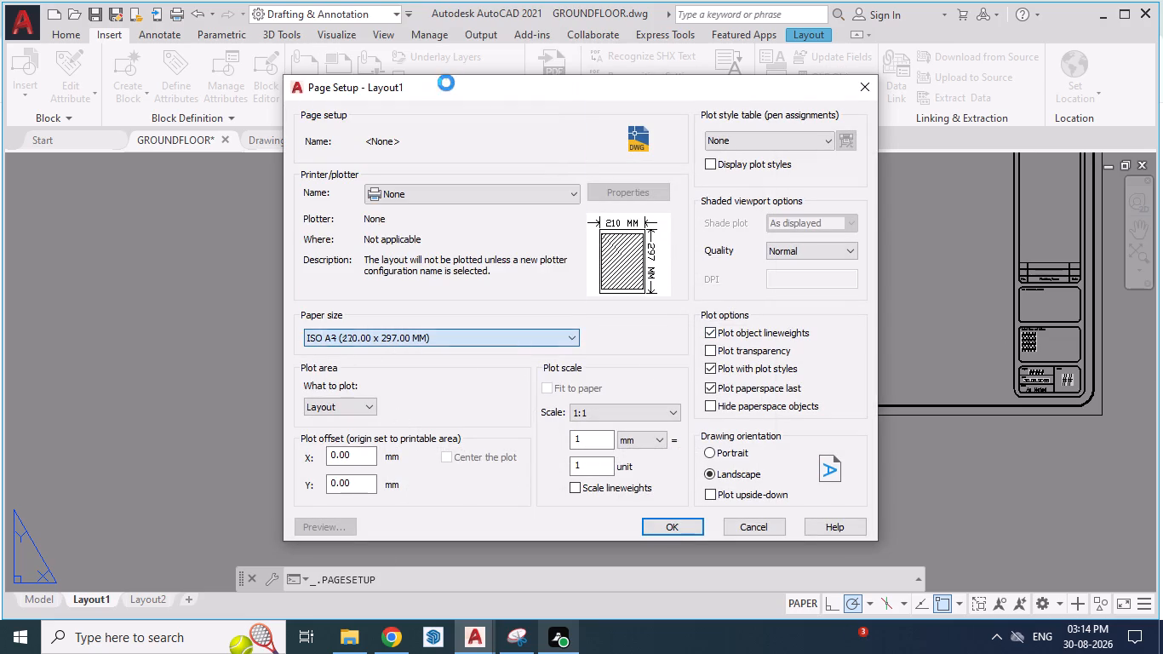
click(460, 335)
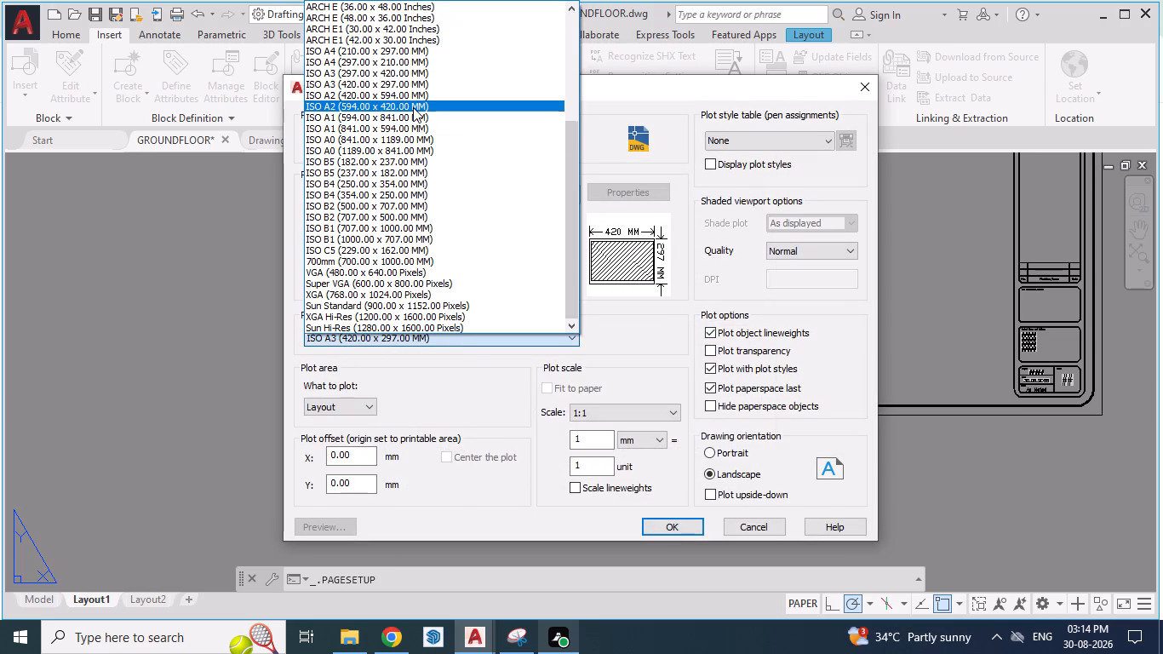
click(410, 121)
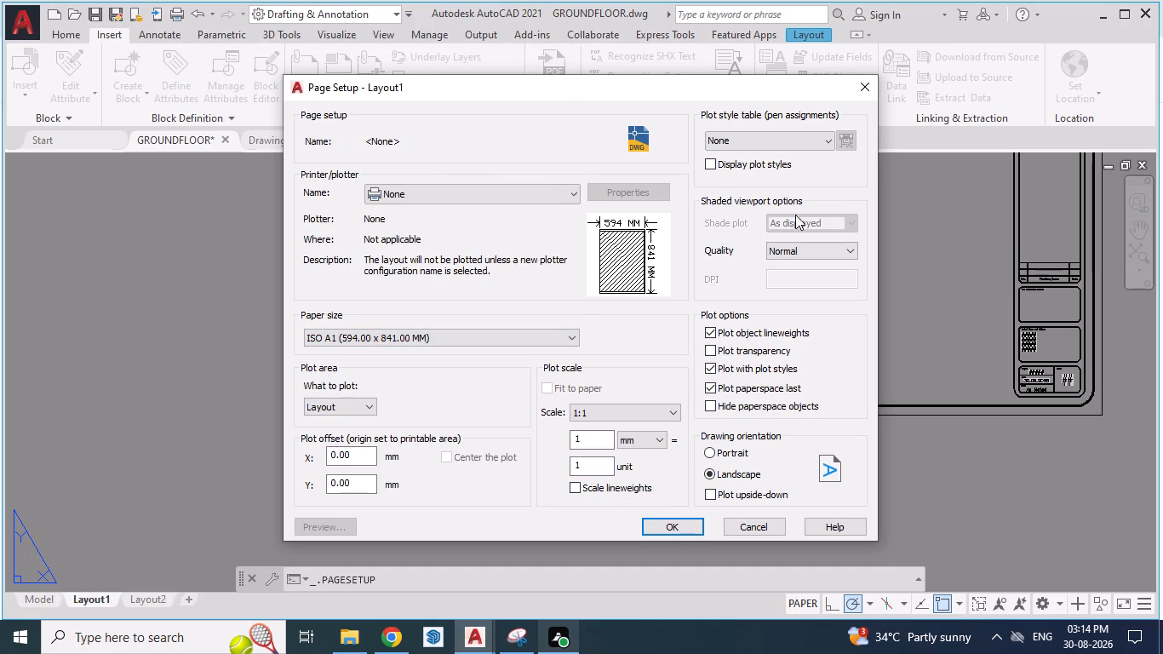
click(709, 166)
click(752, 158)
click(753, 151)
click(759, 144)
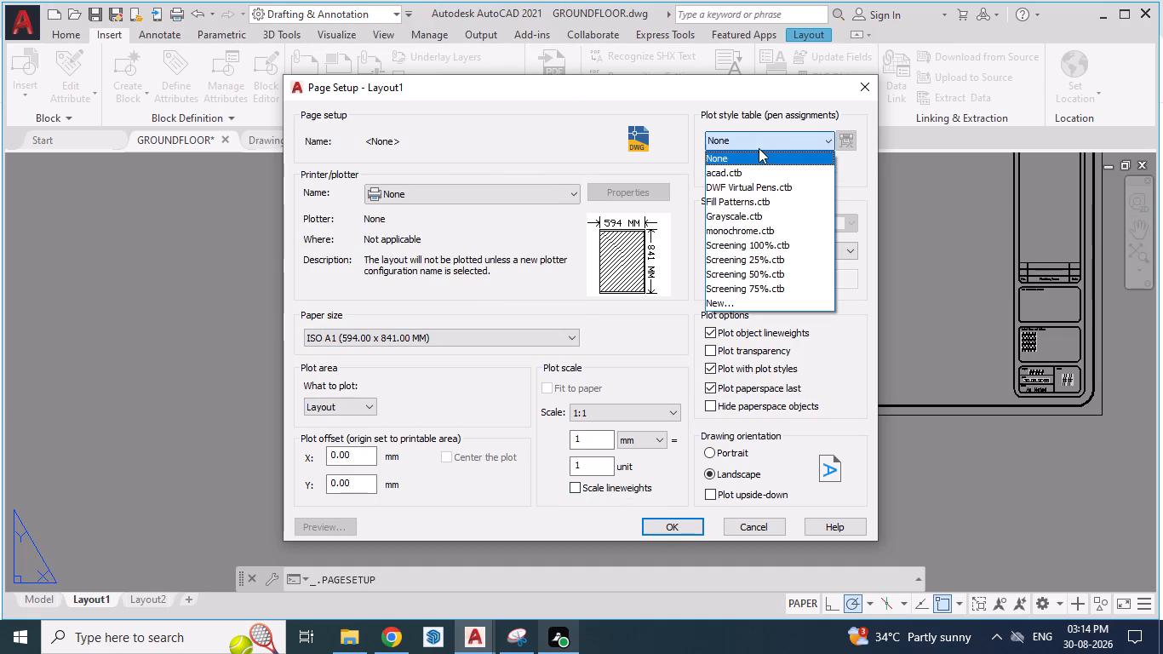
click(762, 143)
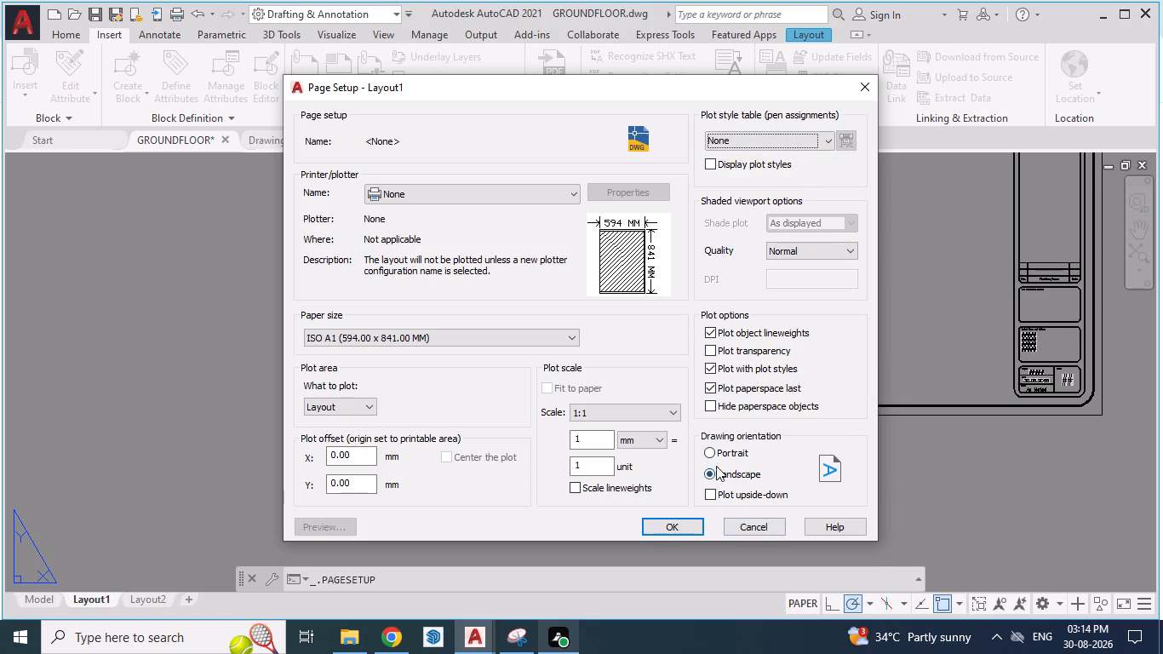
click(681, 526)
click(644, 487)
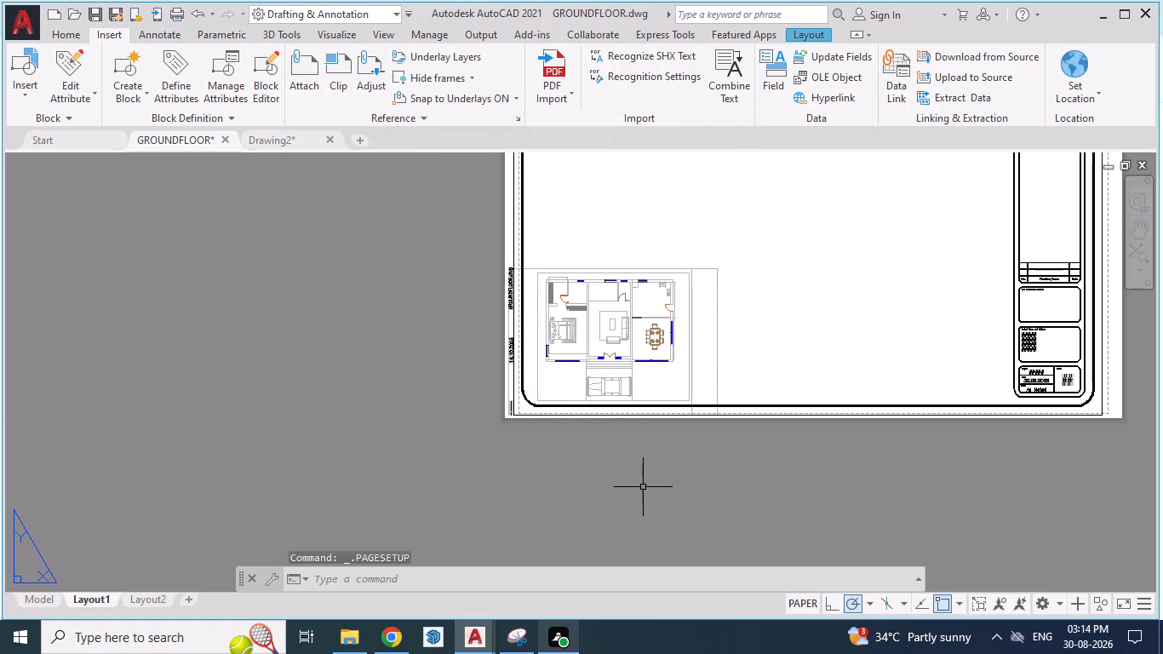
Examine the pasted title block on Layout1, from the General Notes area down to the project, date, scale and sheet fields.
scroll(822, 498, down, 3)
middle_drag(976, 406, 779, 431)
scroll(718, 289, up, 2)
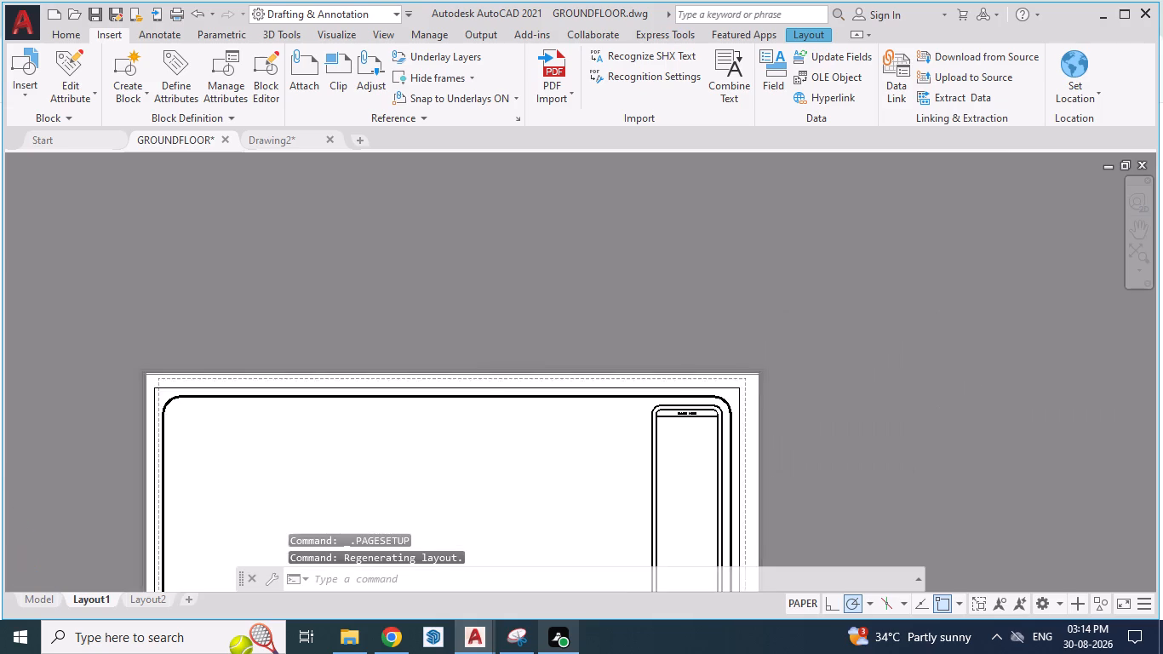
scroll(718, 290, up, 2)
middle_drag(664, 553, 689, 337)
scroll(601, 325, up, 4)
scroll(703, 255, down, 4)
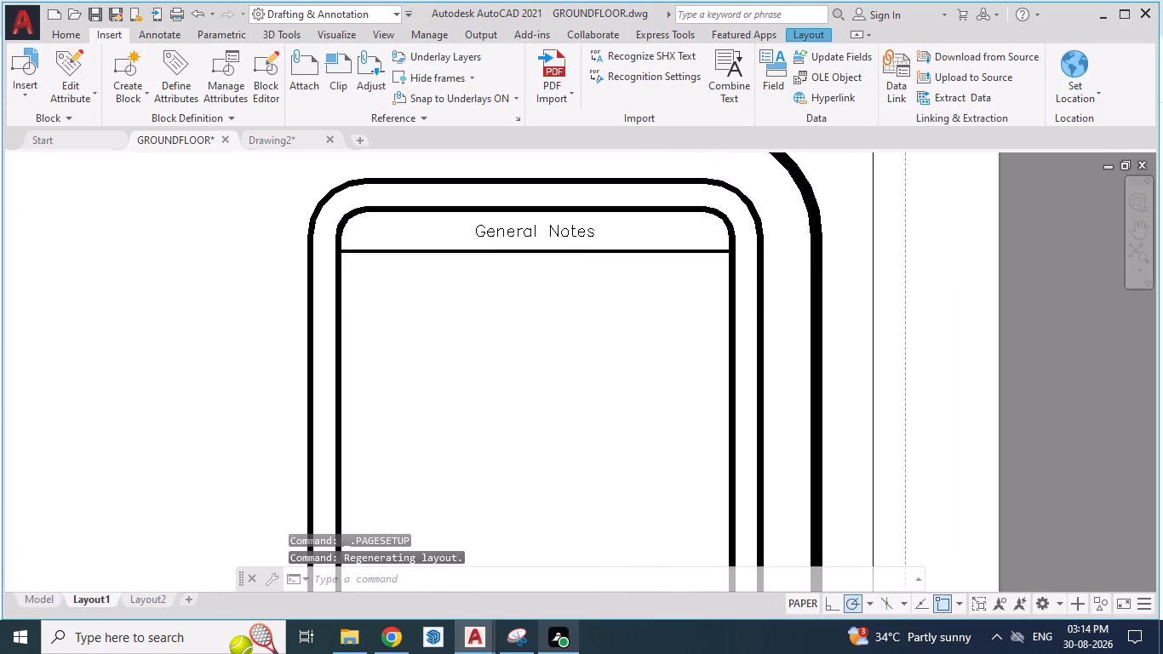
scroll(708, 256, down, 5)
middle_drag(675, 454, 655, 299)
scroll(657, 426, up, 7)
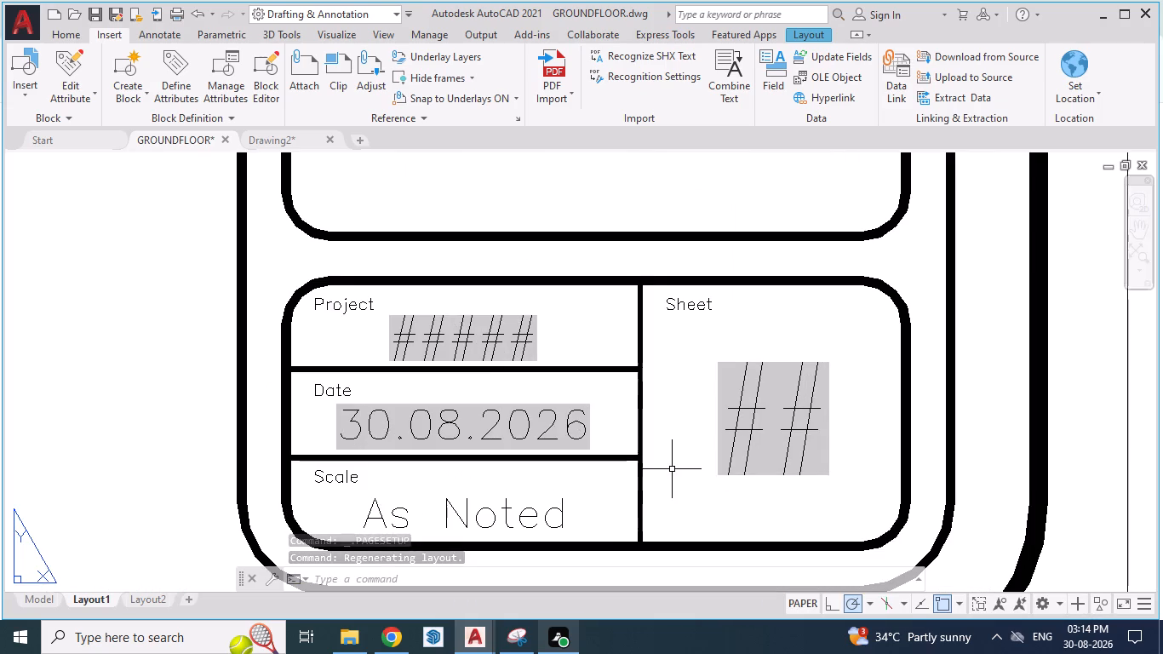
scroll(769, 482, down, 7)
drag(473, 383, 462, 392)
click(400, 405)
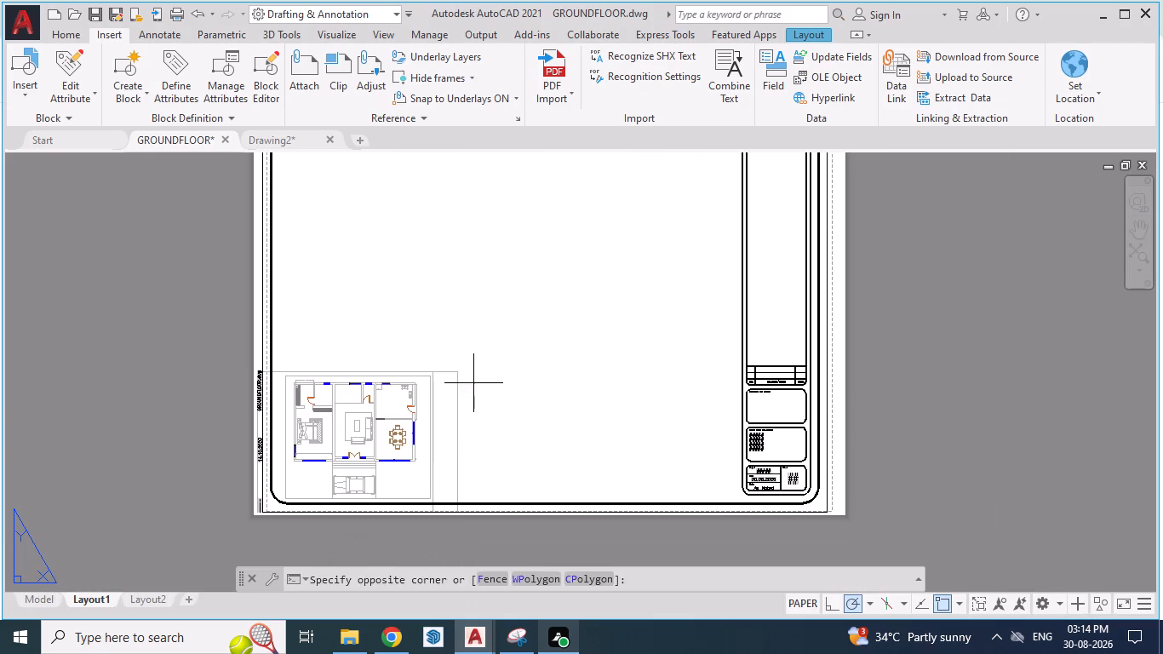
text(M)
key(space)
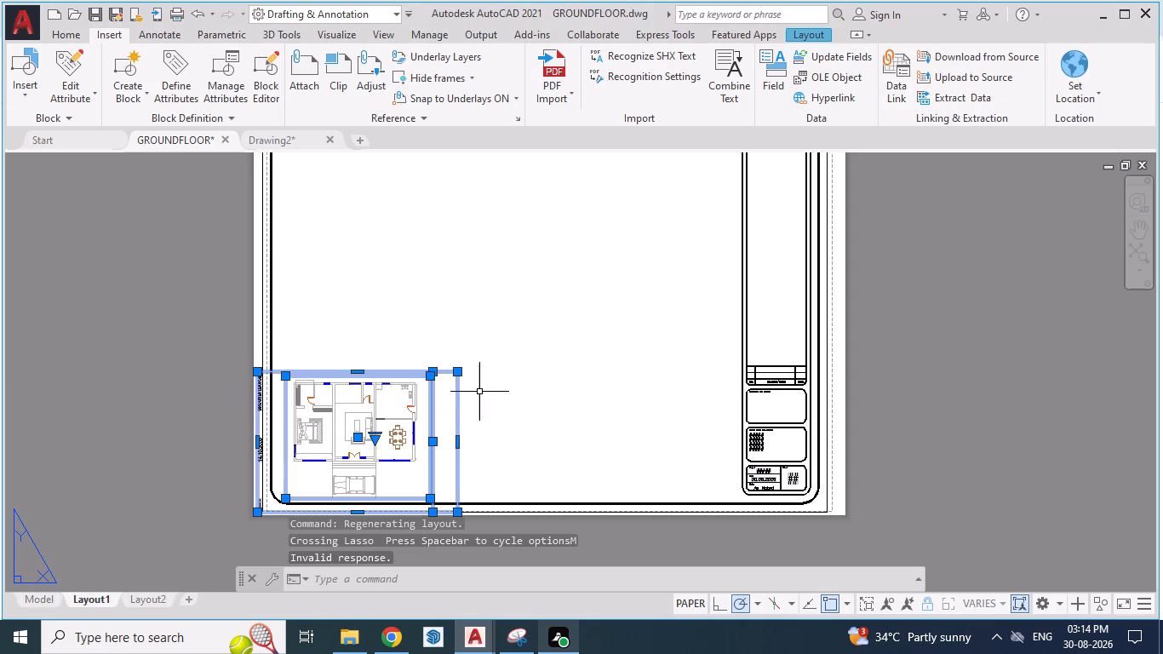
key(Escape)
Move the plan viewport and its surrounding frame lines from the sheet's lower-left corner into the open area inside the border.
drag(491, 391, 456, 405)
click(412, 417)
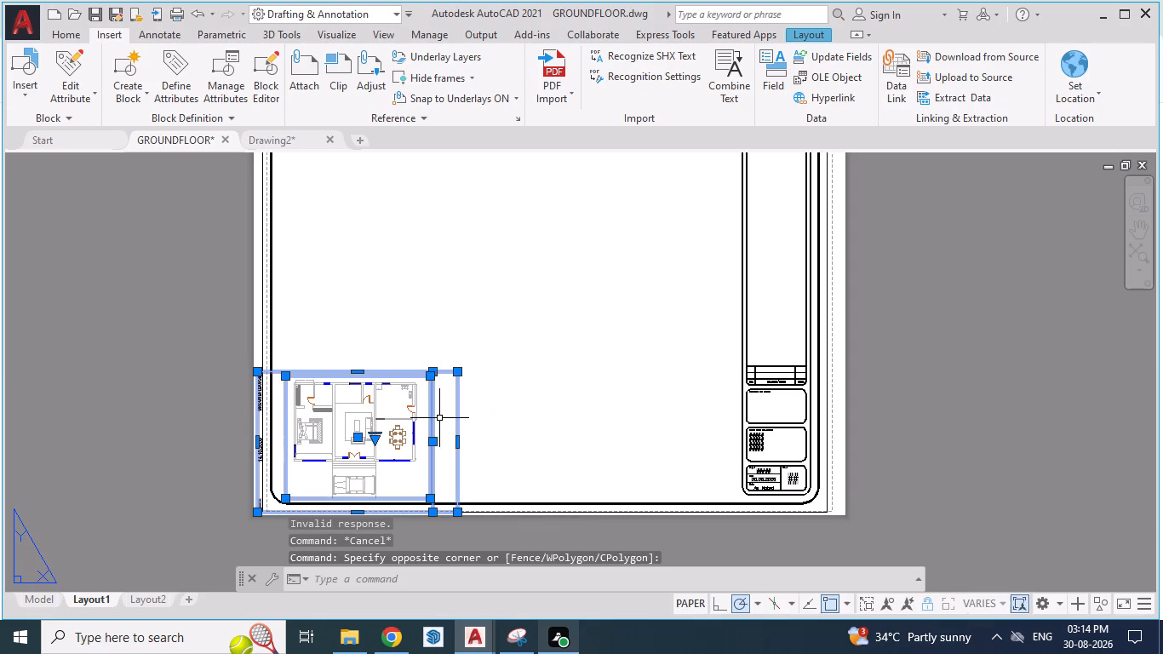
text(M)
key(space)
drag(573, 387, 602, 340)
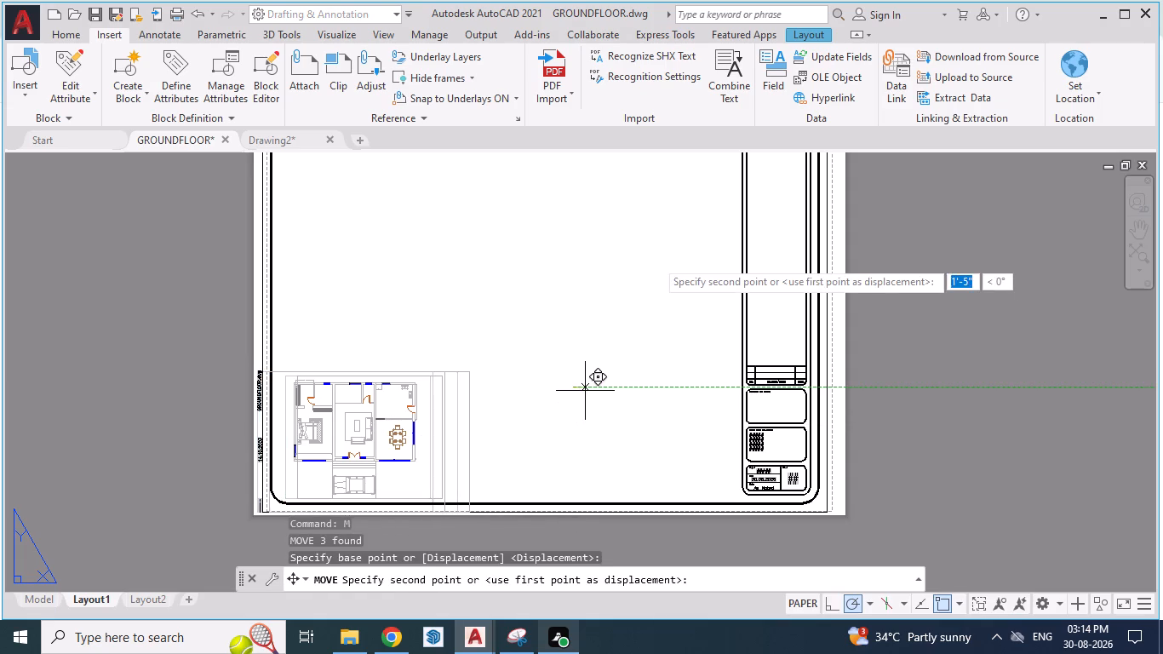
click(687, 221)
key(Escape)
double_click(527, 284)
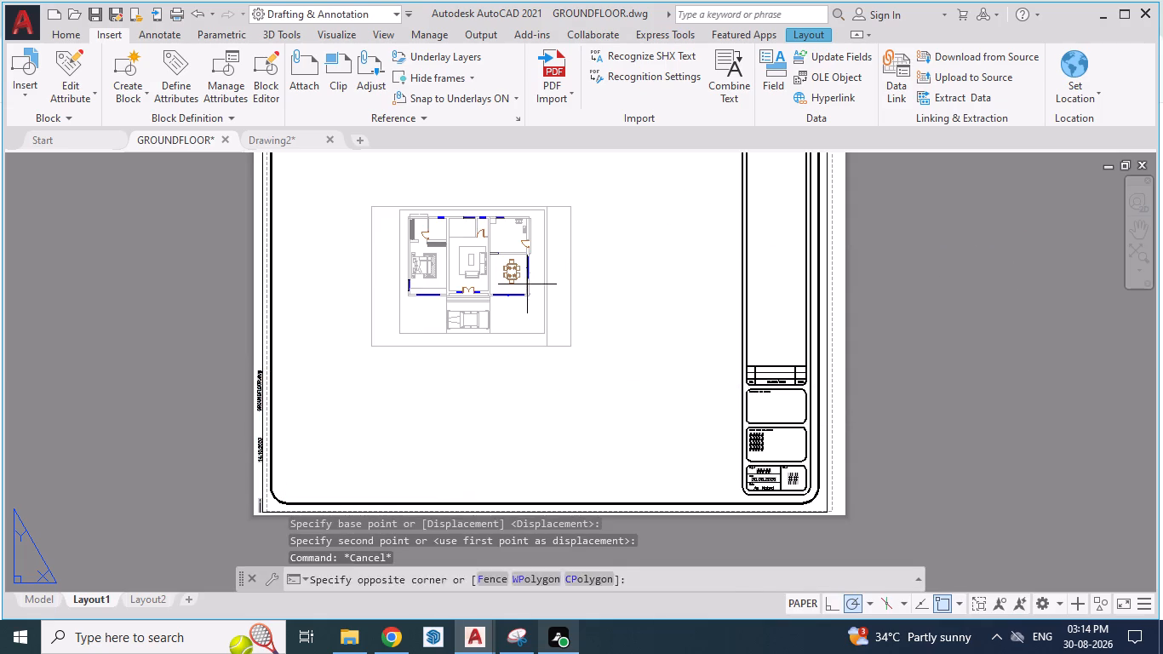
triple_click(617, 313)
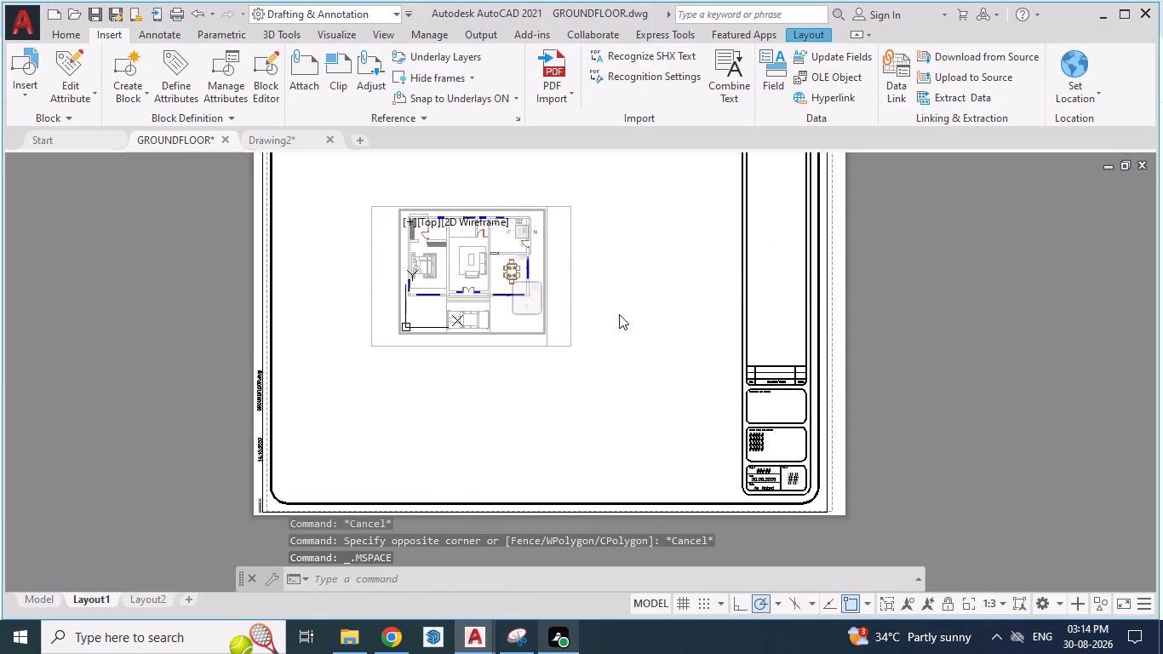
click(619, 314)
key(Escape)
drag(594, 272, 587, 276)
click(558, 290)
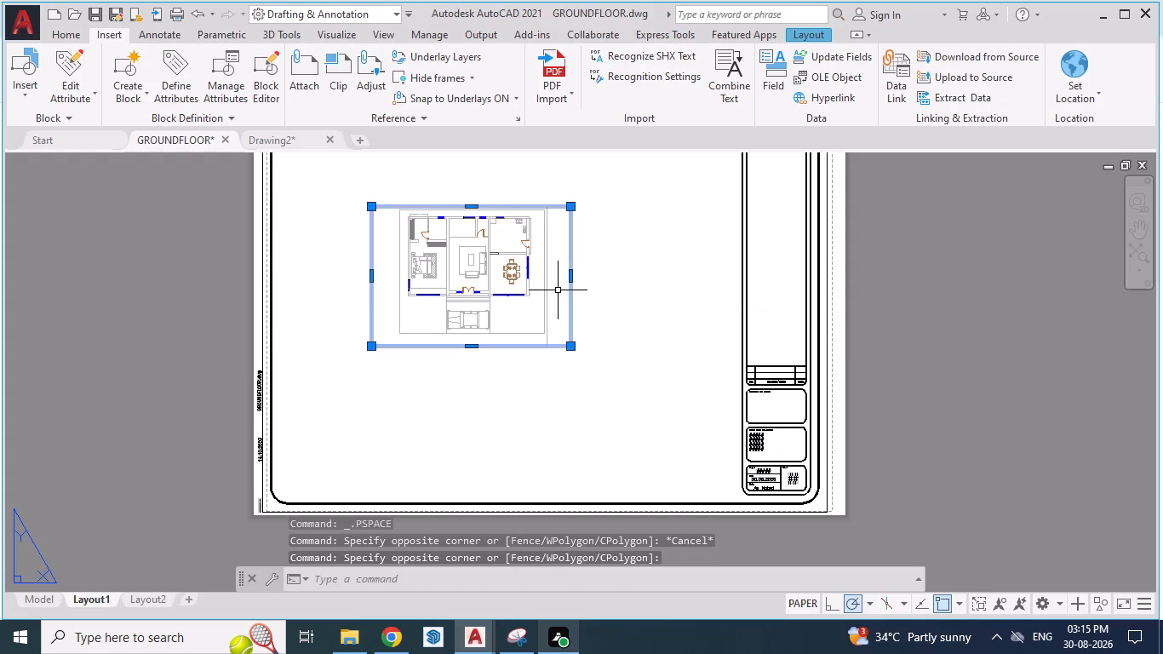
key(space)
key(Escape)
Erase the larger rectangular frame surrounding the plan viewport.
click(581, 265)
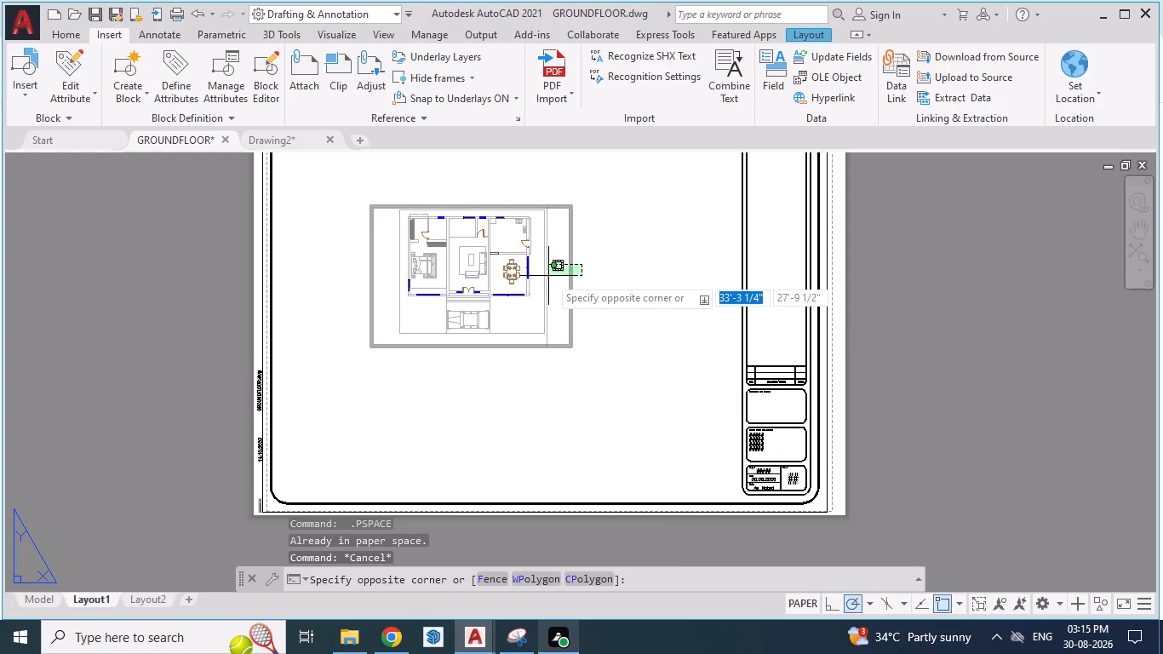
click(560, 276)
text(E)
key(space)
key(Escape)
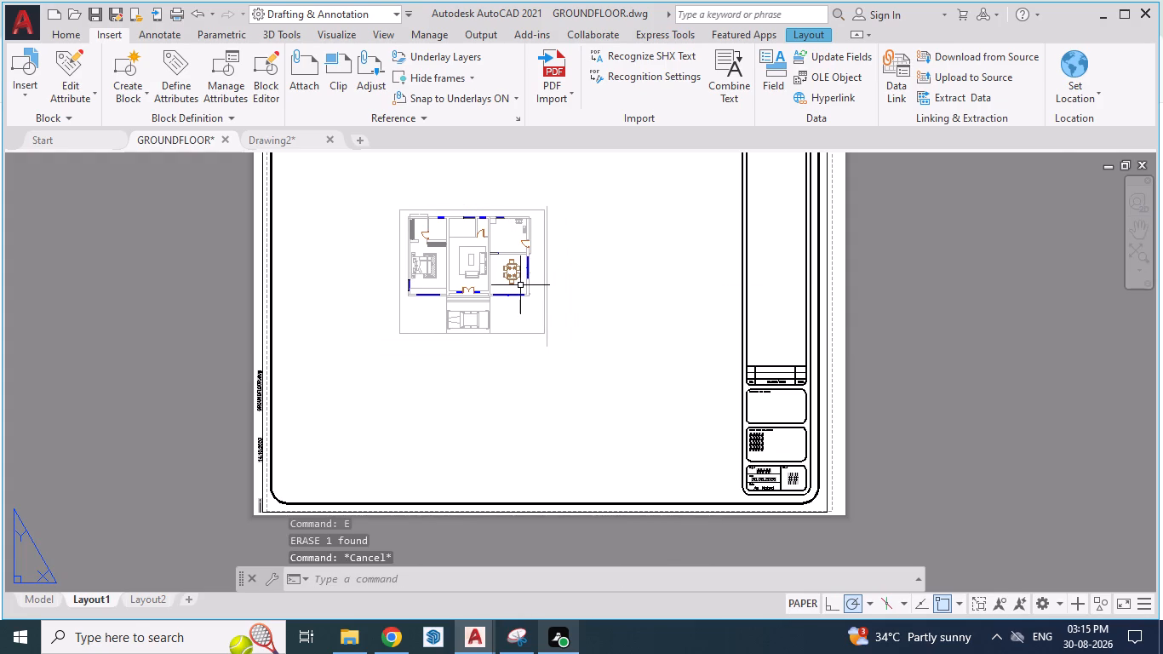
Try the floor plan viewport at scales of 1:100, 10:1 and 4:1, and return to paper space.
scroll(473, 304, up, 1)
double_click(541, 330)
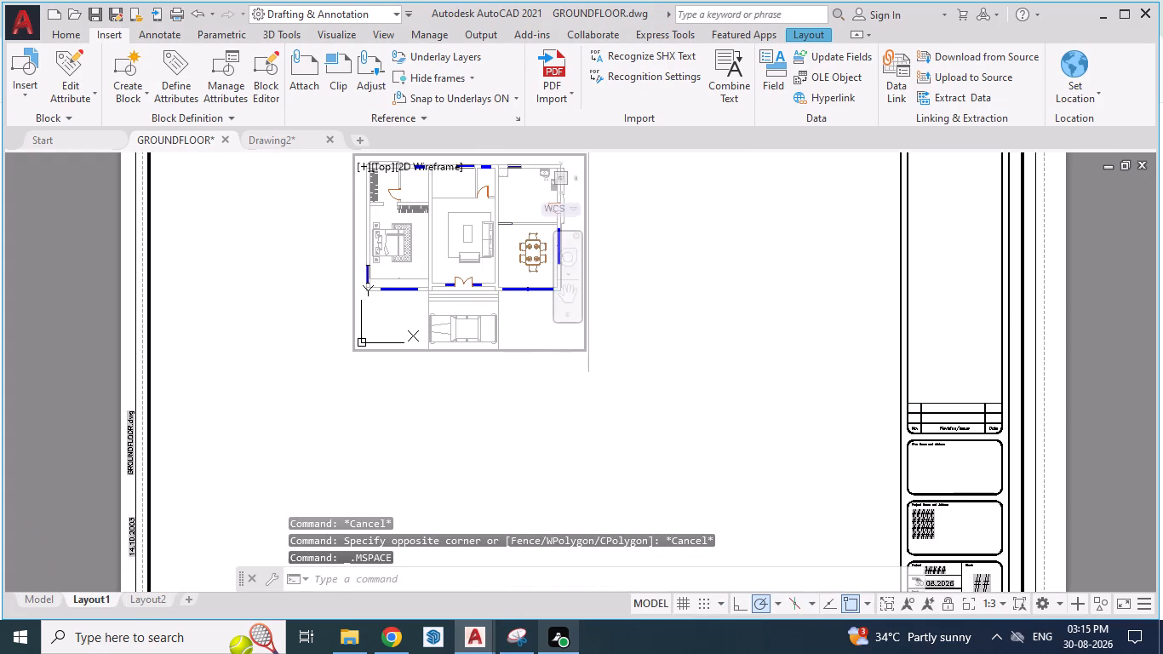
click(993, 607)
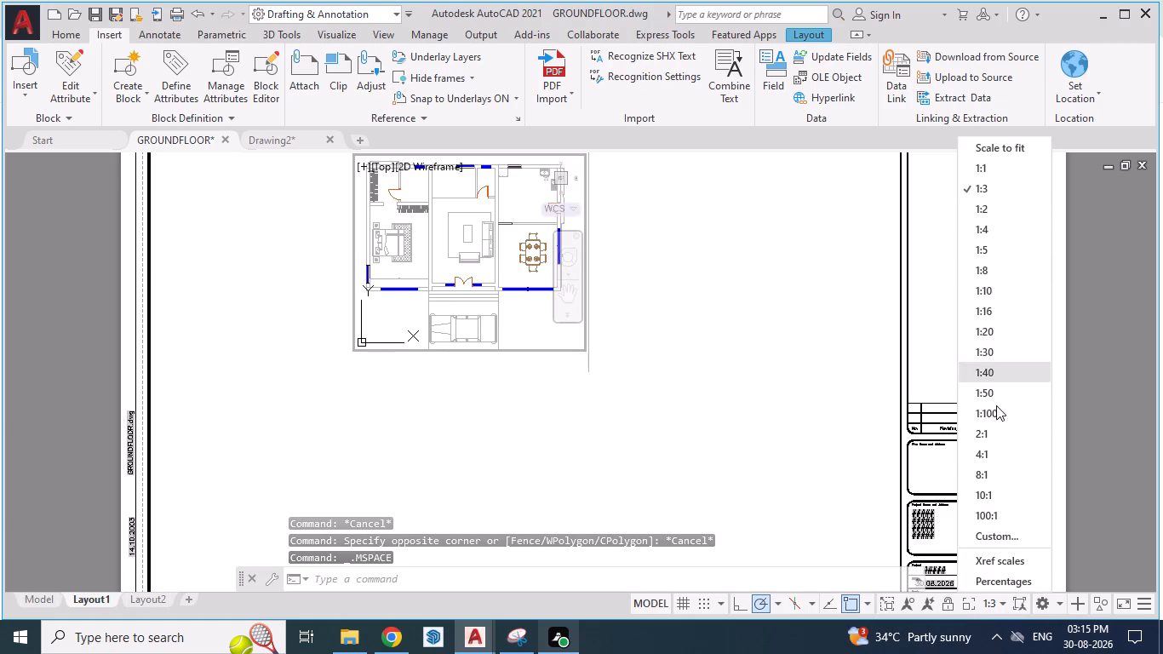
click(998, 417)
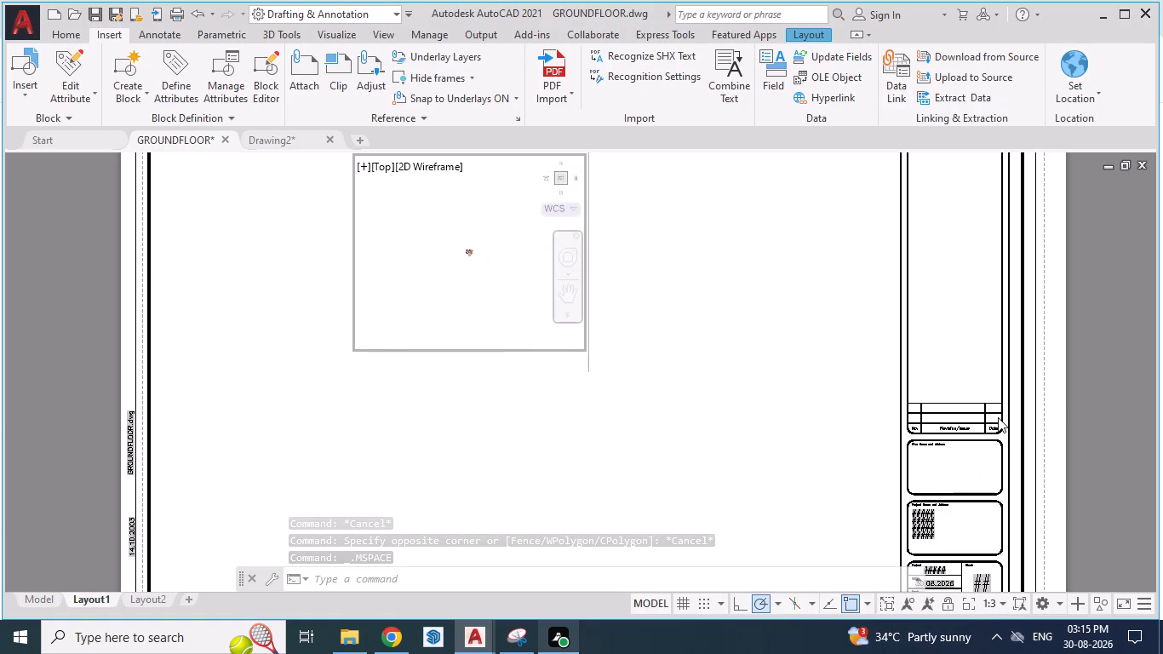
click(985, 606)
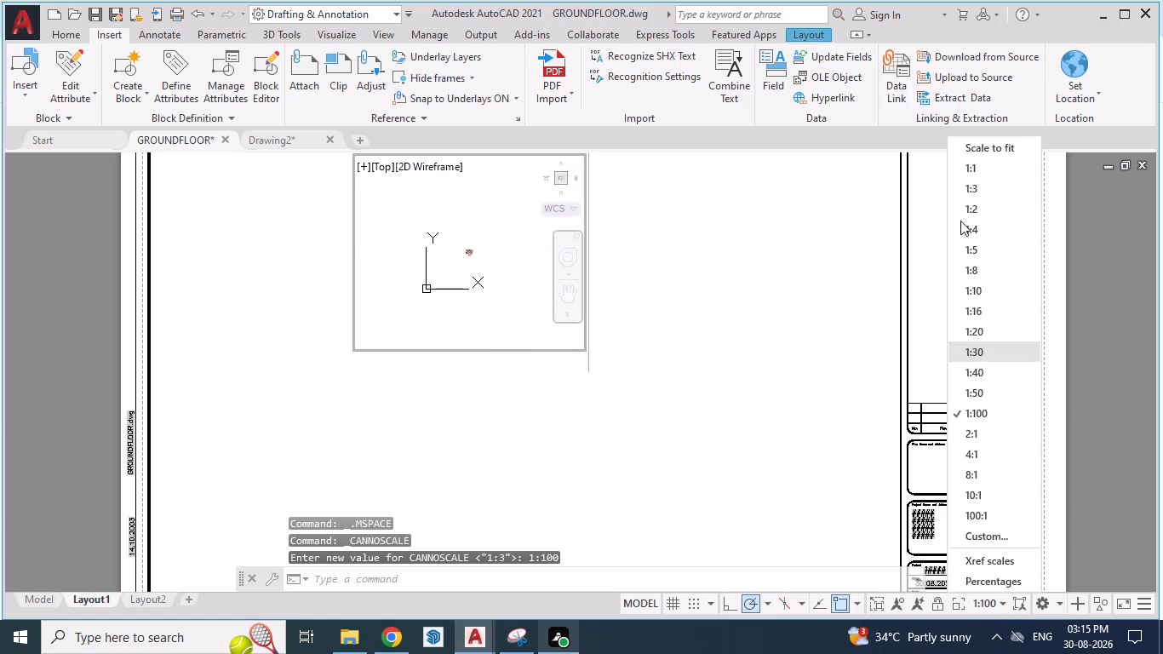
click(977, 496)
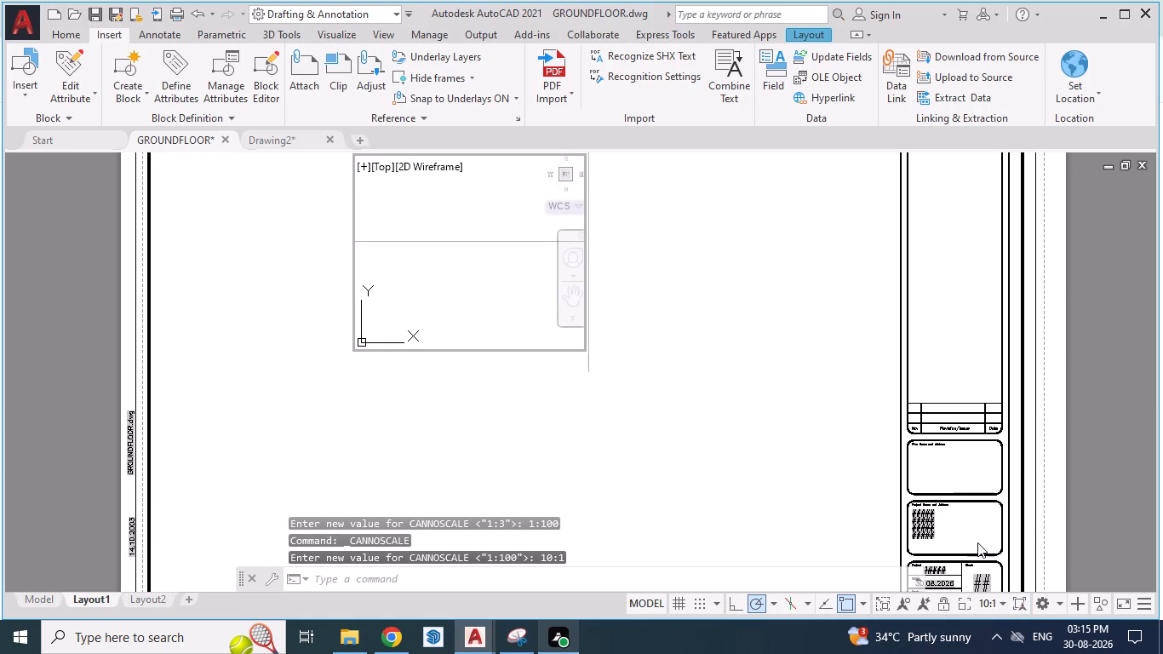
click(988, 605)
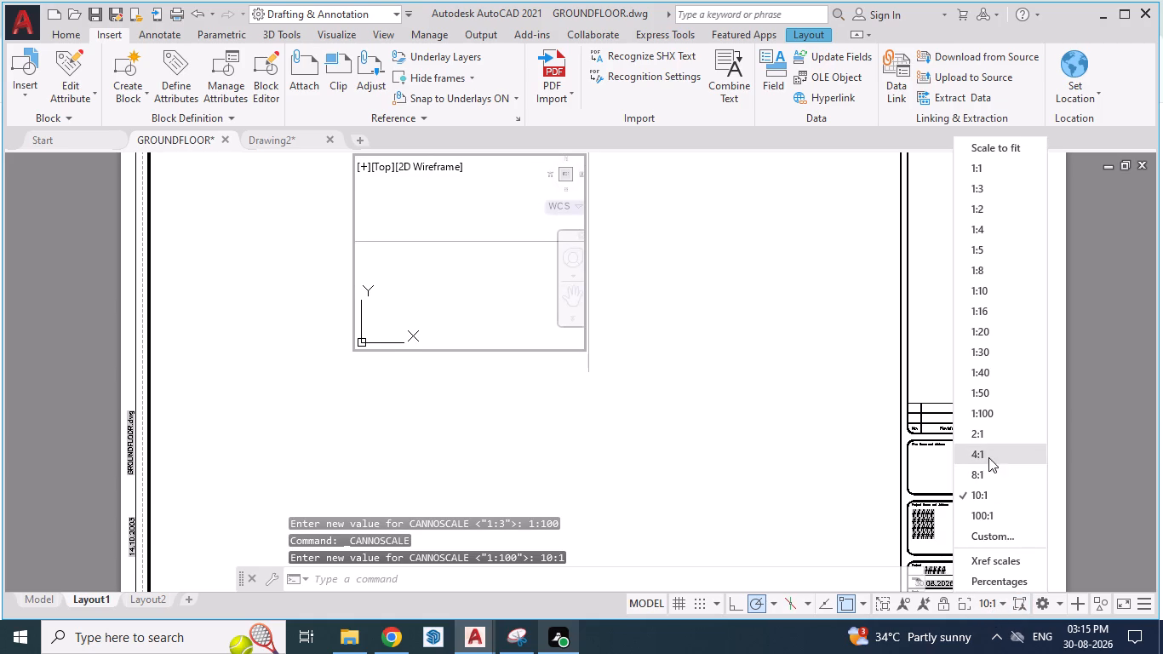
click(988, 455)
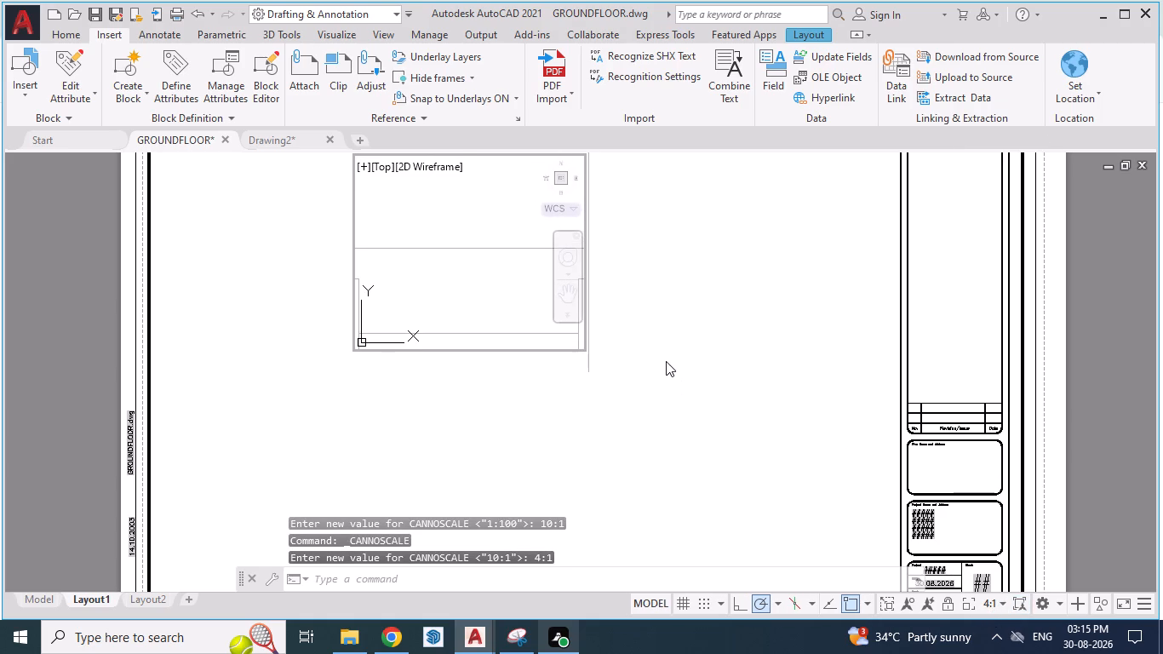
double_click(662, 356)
Enlarge the plan viewport by stretching its lower-right corner towards the title block.
scroll(662, 355, down, 2)
key(Escape)
drag(657, 280, 647, 285)
click(577, 301)
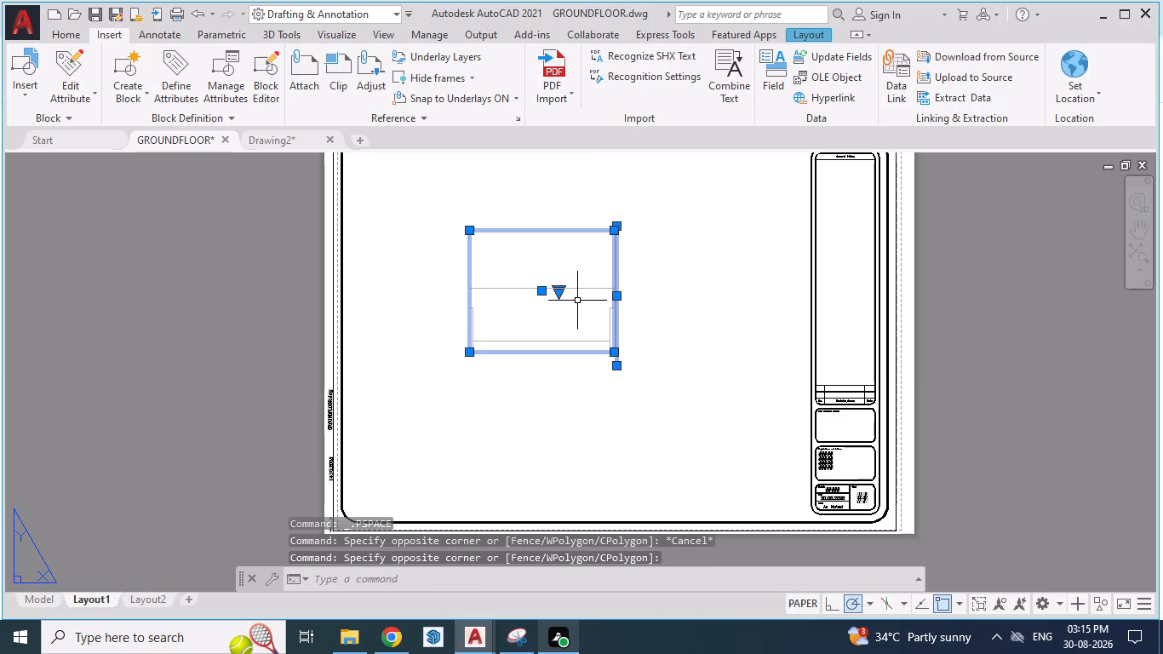
drag(611, 353, 628, 367)
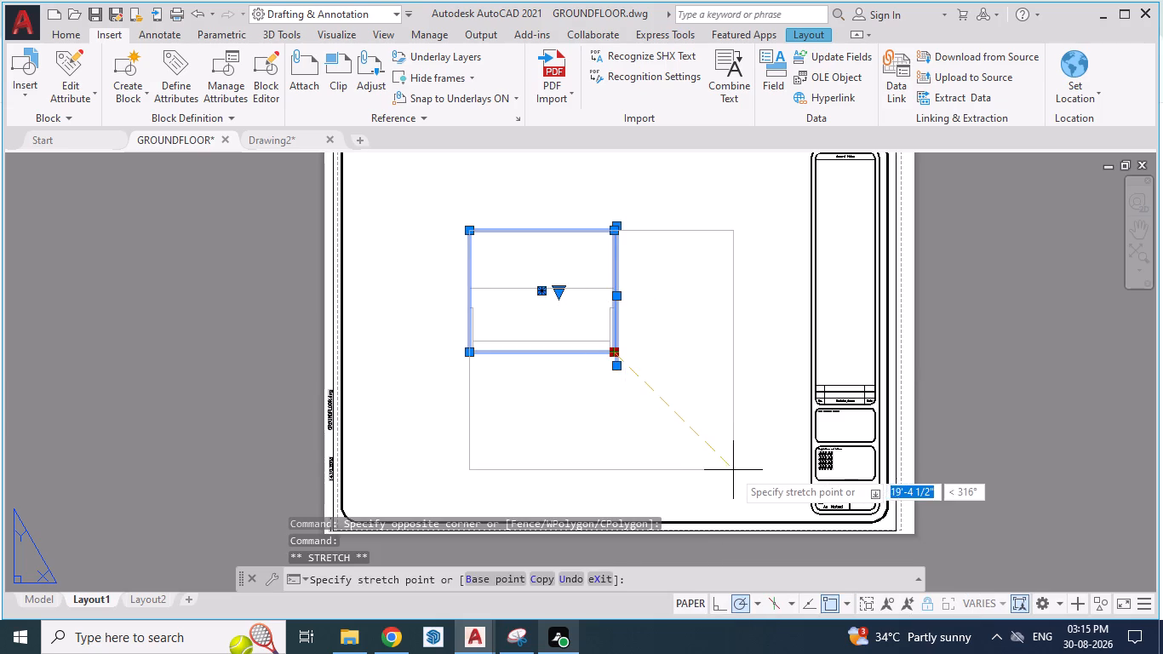
click(737, 474)
key(Escape)
key(Escape)
Erase the leftover vertical frame line crossing the enlarged viewport.
drag(598, 186, 632, 244)
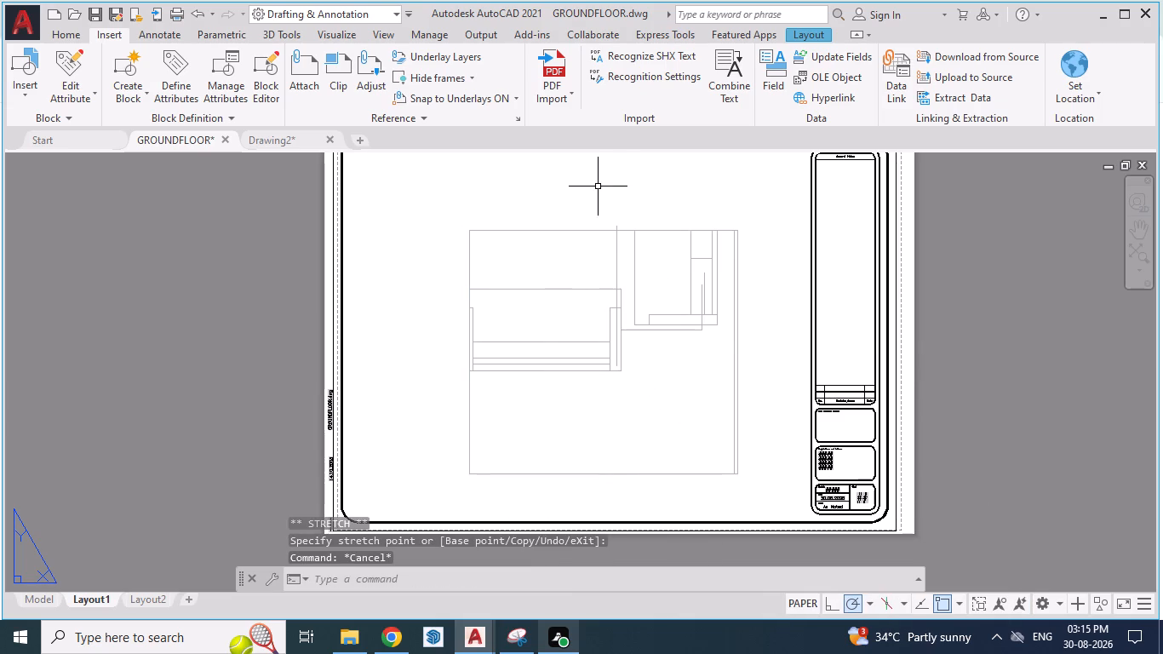
click(674, 435)
key(e)
key(space)
key(Escape)
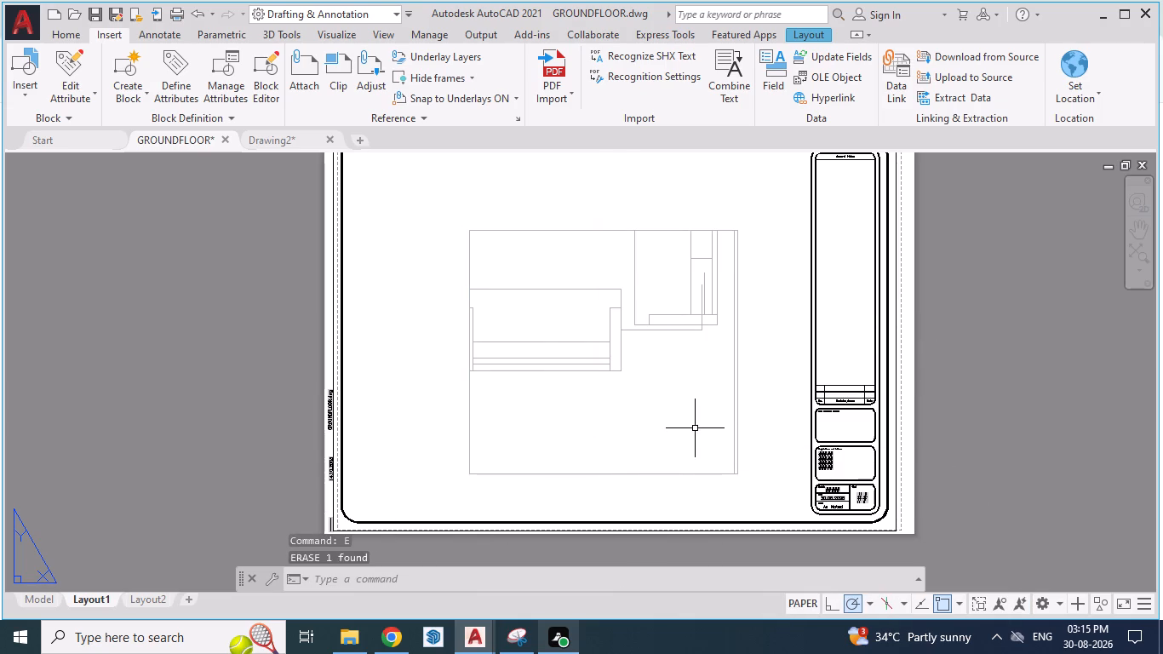
Stretch the viewport's upper-left and lower-right corners so it fills the drawing area between the border and the title block.
drag(546, 414, 518, 417)
click(419, 421)
scroll(586, 404, down, 1)
click(555, 397)
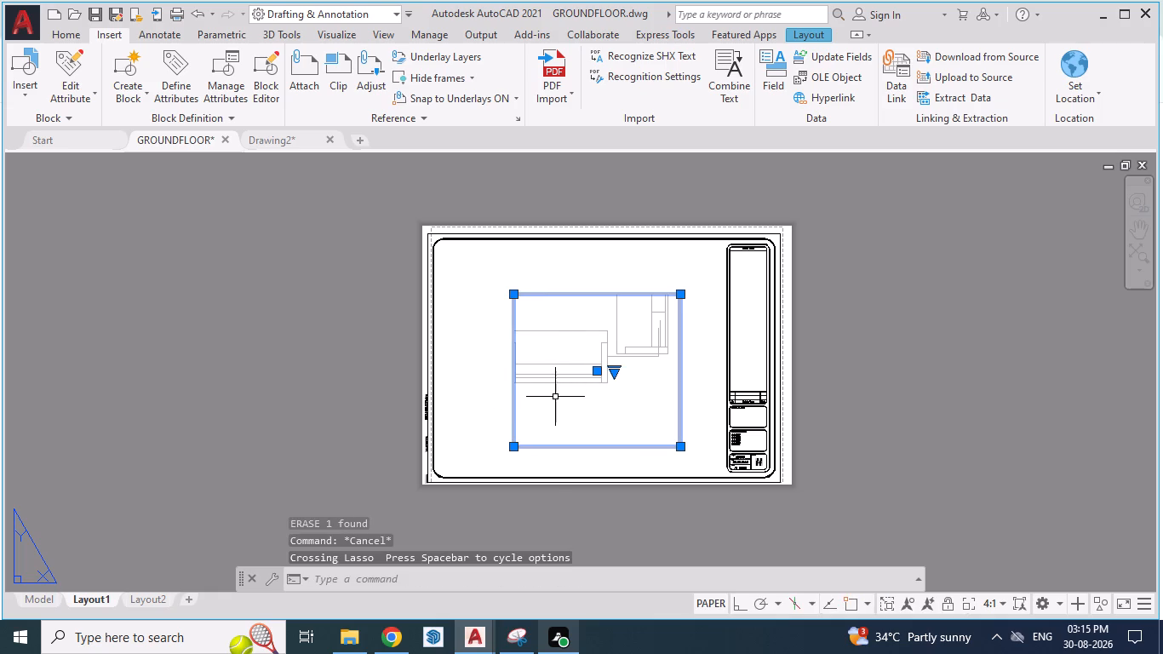
drag(509, 291, 492, 282)
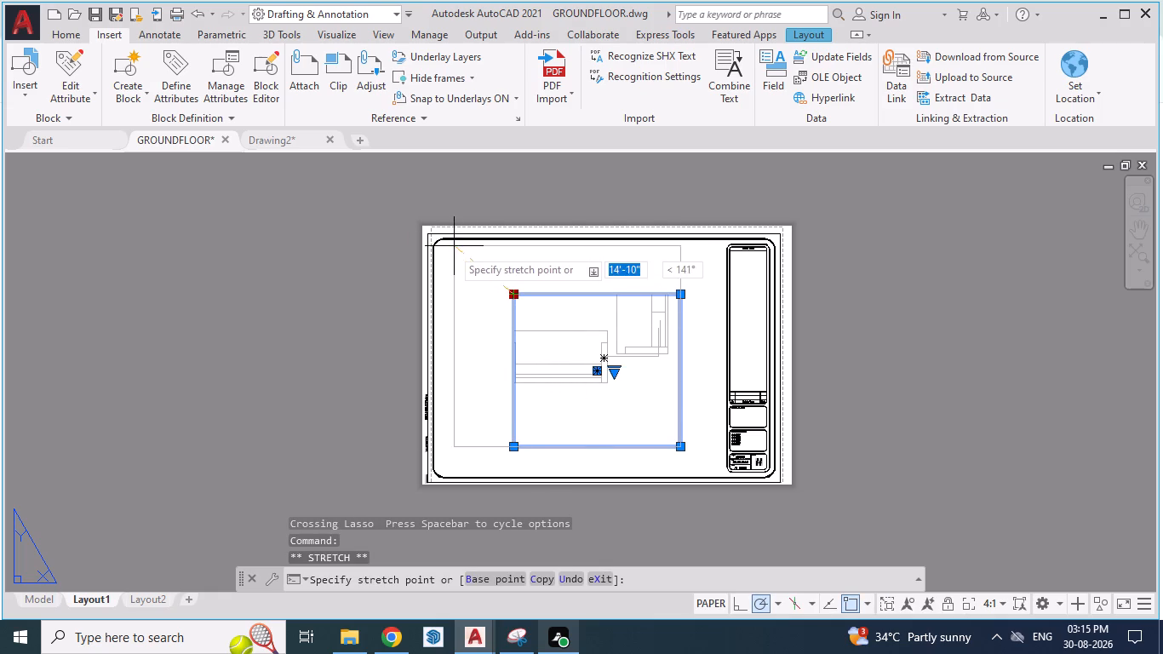
click(443, 248)
drag(679, 445, 686, 452)
scroll(717, 466, up, 2)
click(734, 487)
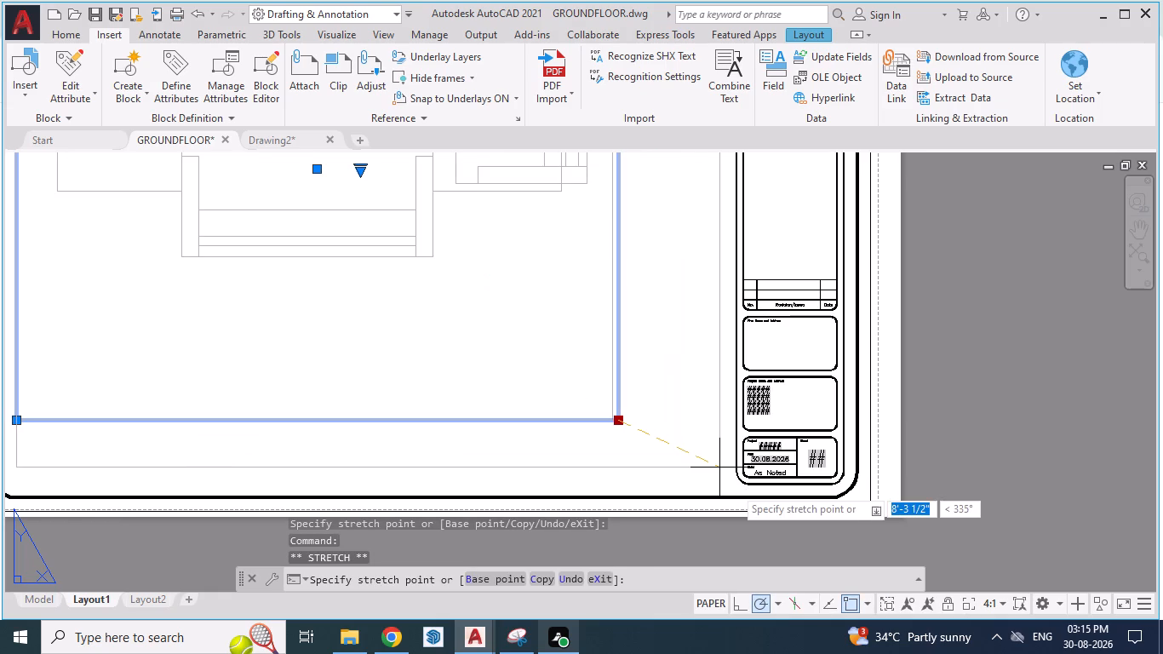
Set the viewport scale to 1:1, centre the floor plan inside it, and return to paper space.
scroll(754, 488, down, 3)
double_click(663, 415)
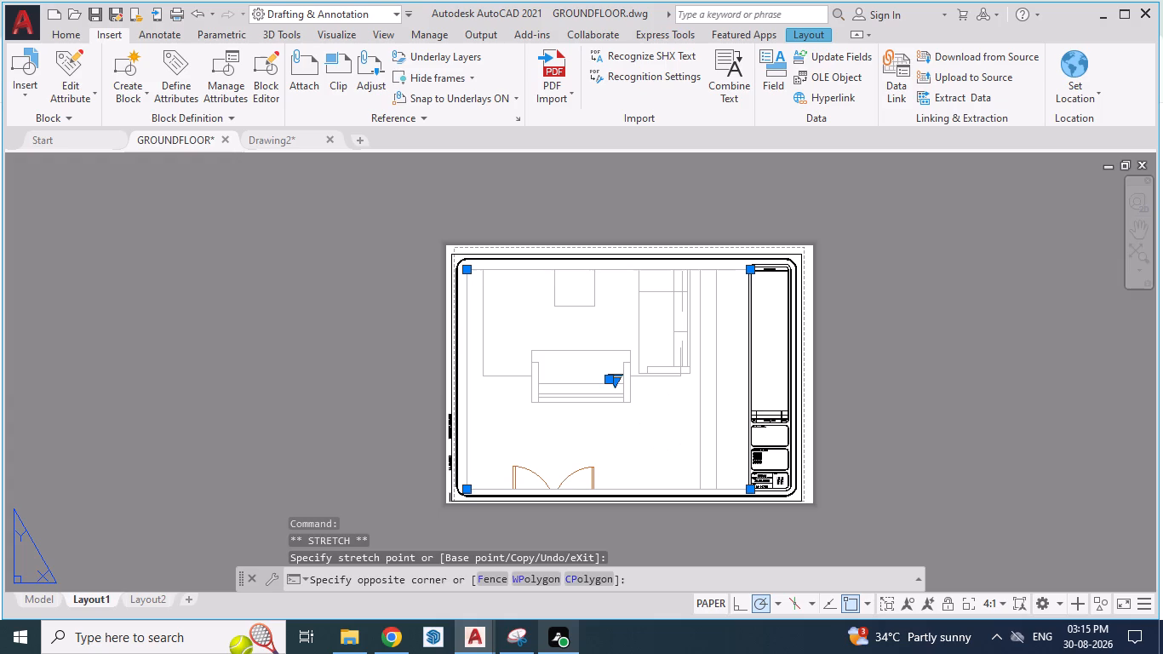
key(Escape)
click(982, 606)
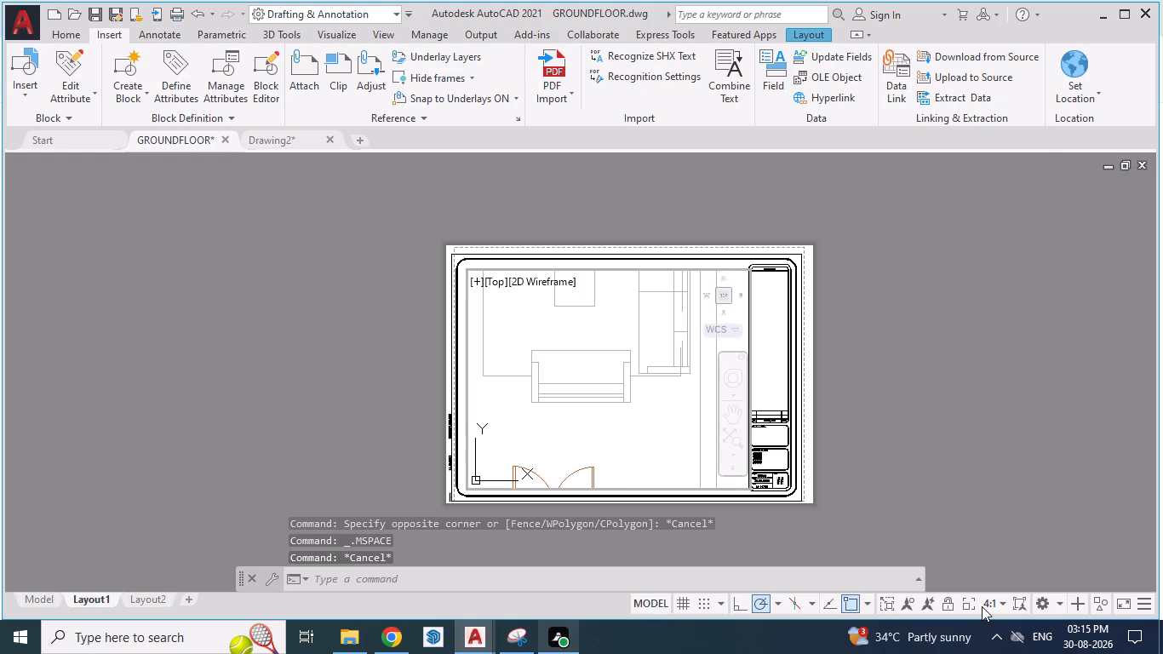
click(988, 164)
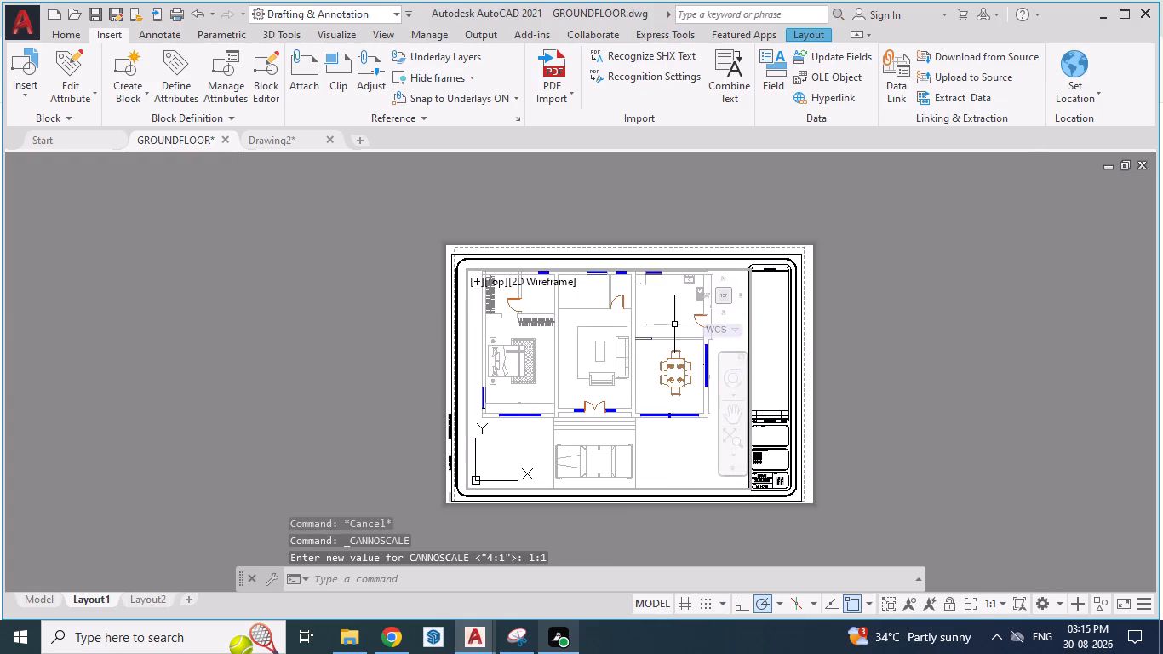
middle_click(674, 324)
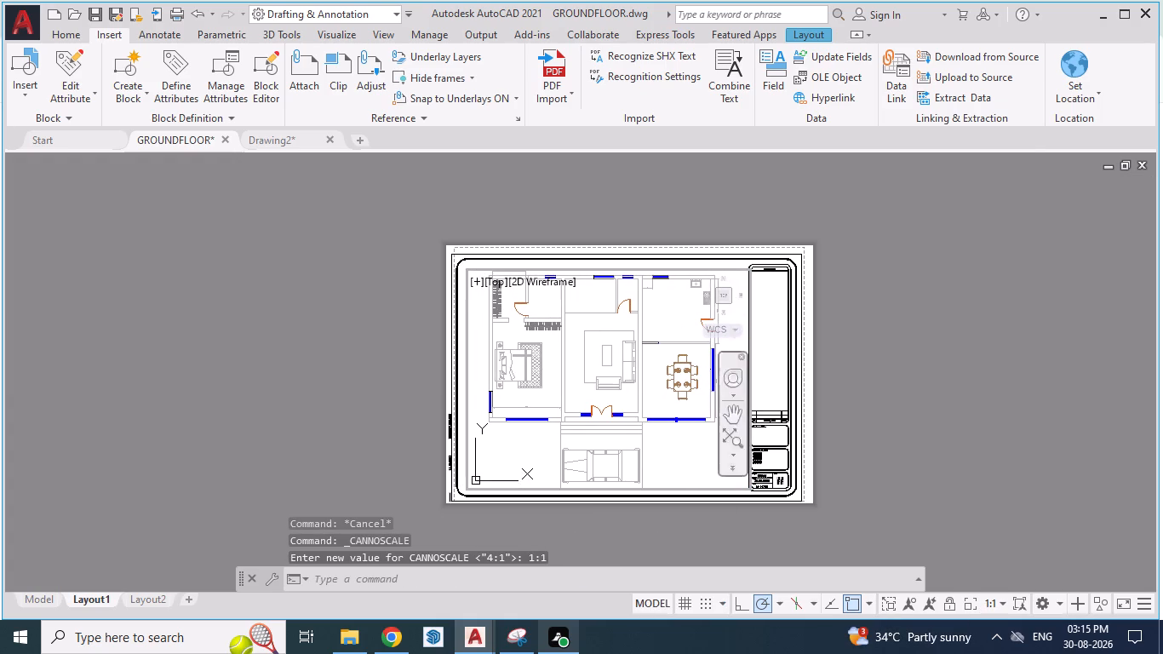
double_click(965, 398)
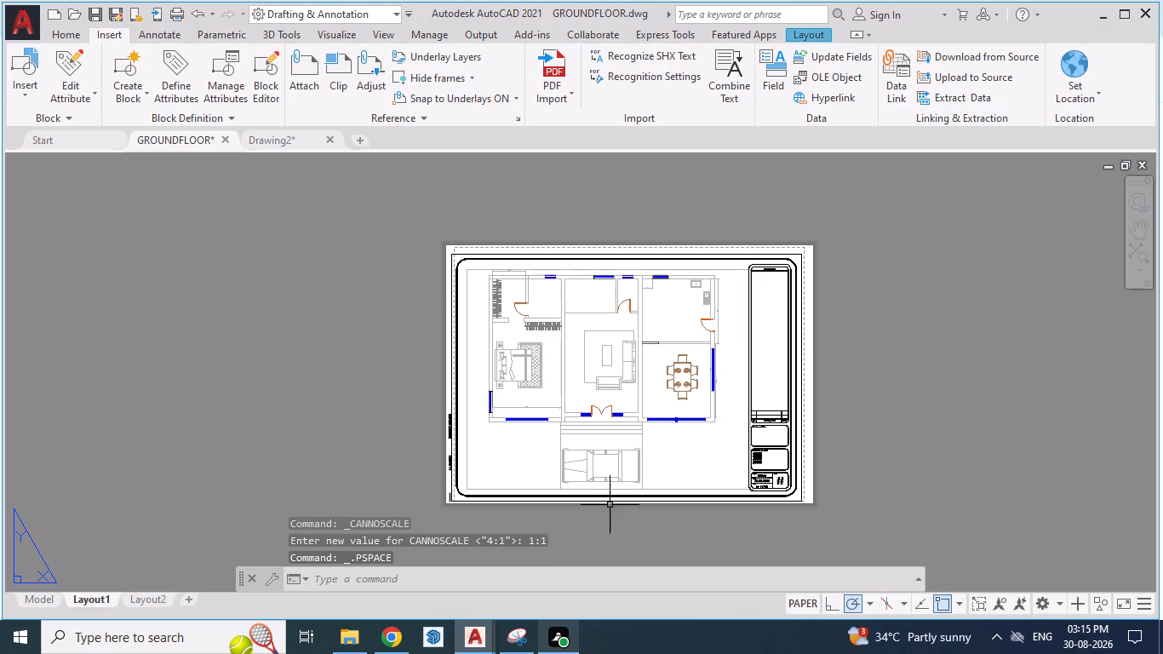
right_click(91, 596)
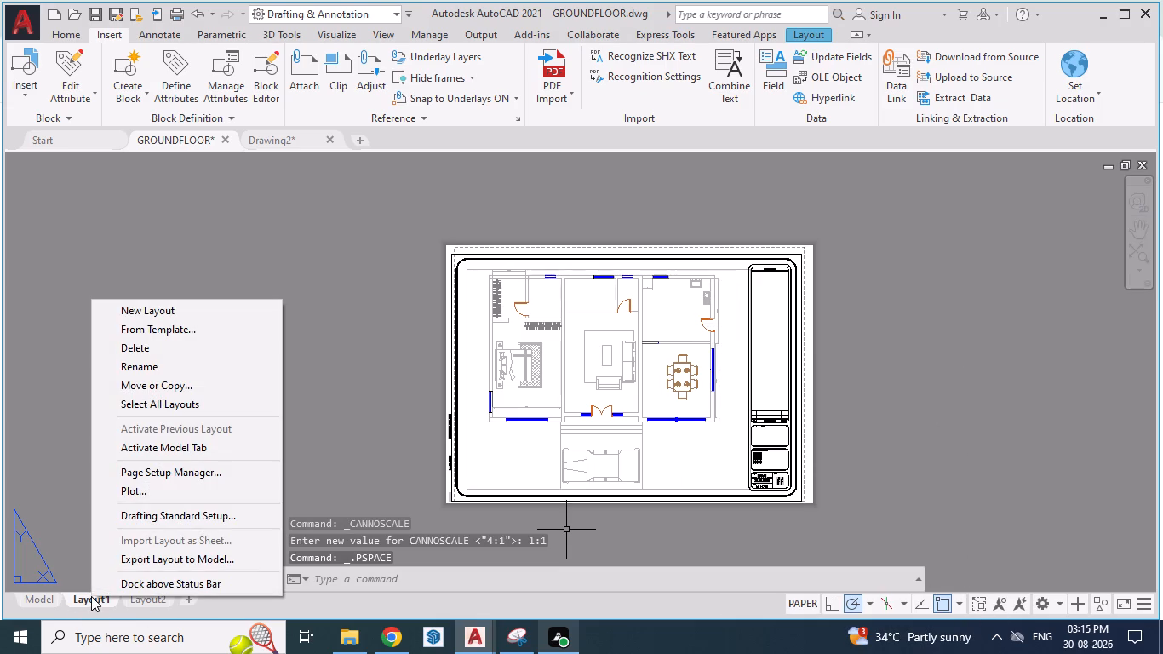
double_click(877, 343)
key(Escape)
Examine the sheet's lower-left margin, the title block fields and the floor plan inside the border on Layout1.
scroll(453, 504, up, 4)
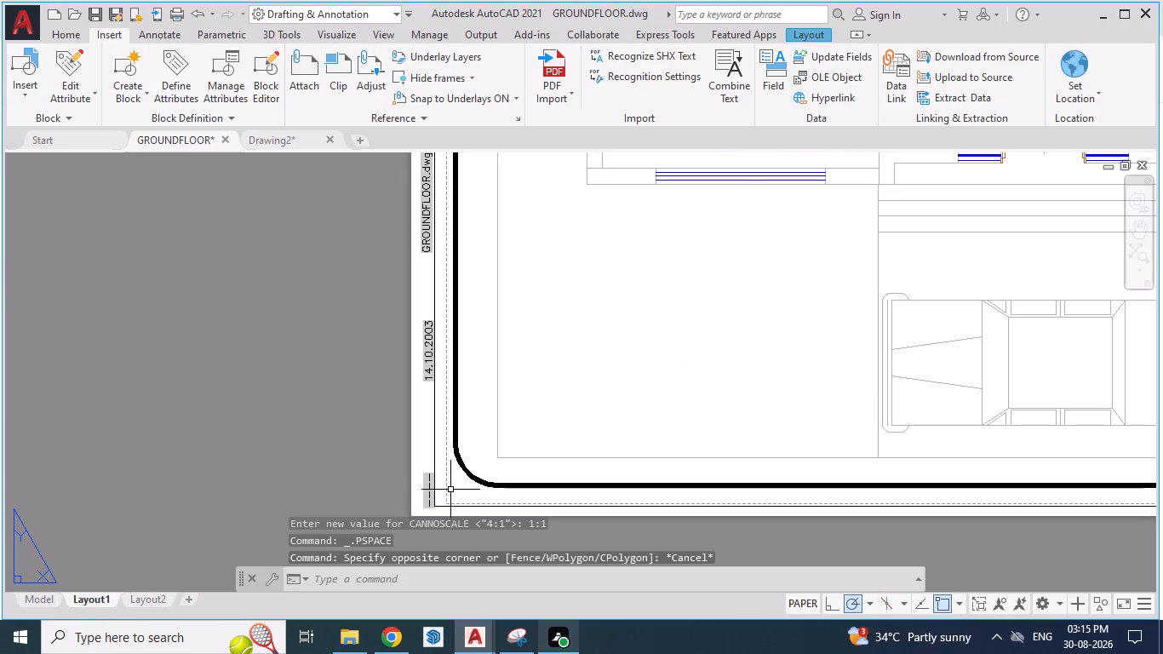
scroll(361, 349, down, 4)
scroll(749, 370, up, 5)
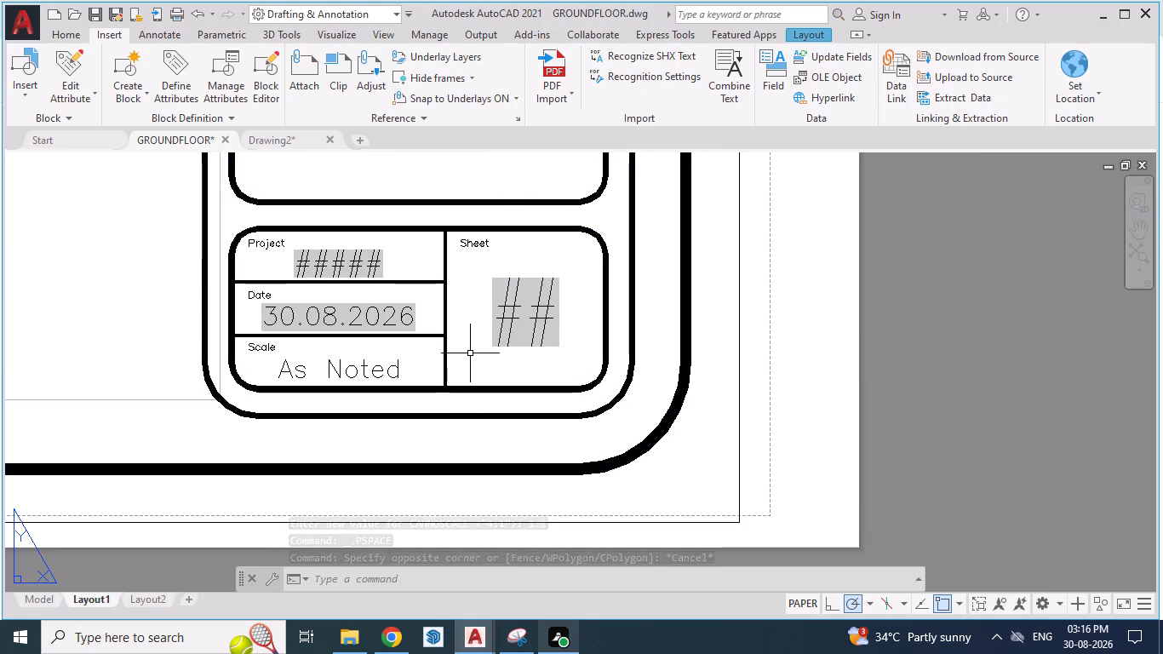
key(Escape)
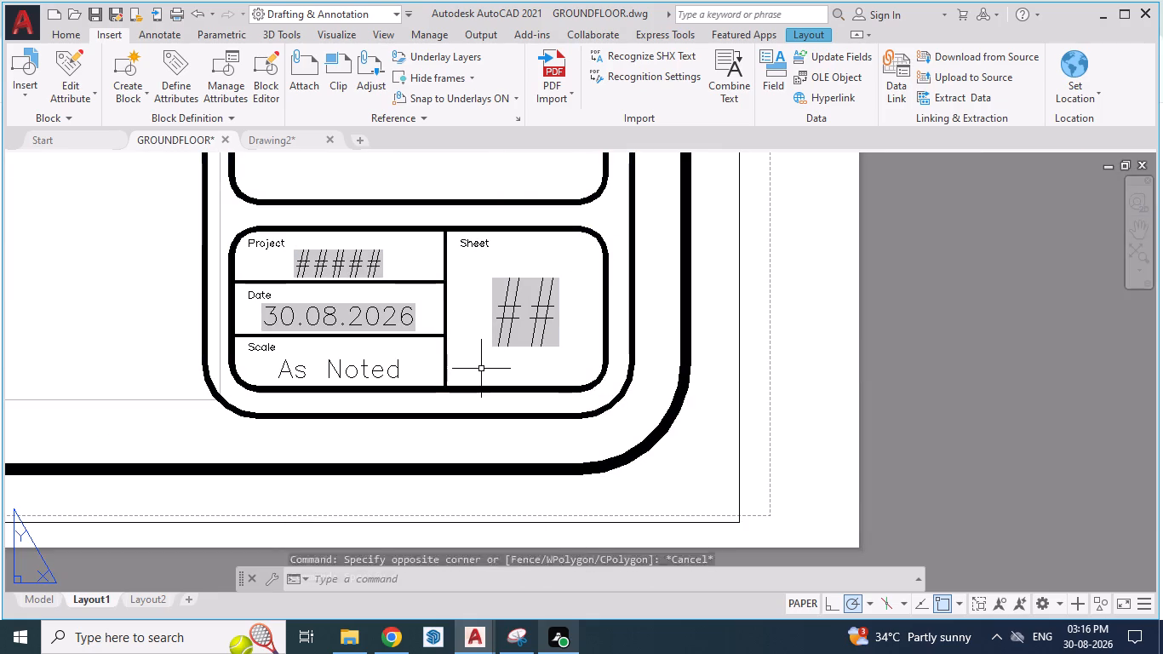
middle_drag(284, 295, 868, 320)
scroll(861, 369, down, 3)
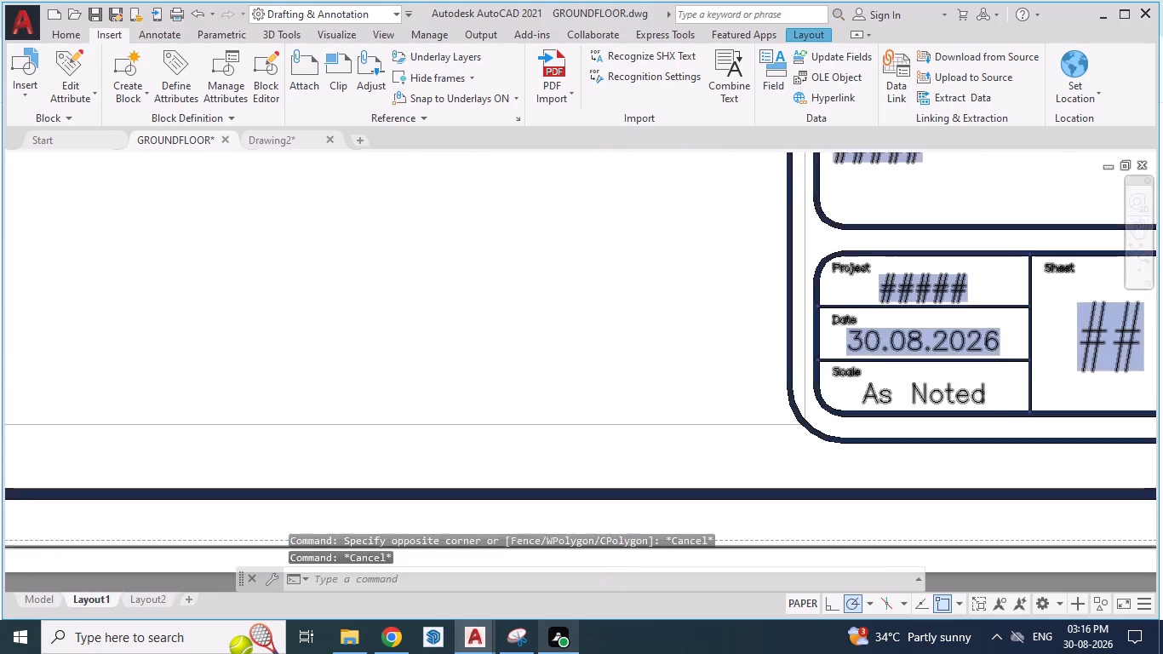
scroll(859, 382, down, 4)
middle_drag(830, 236, 832, 608)
middle_drag(604, 336, 856, 309)
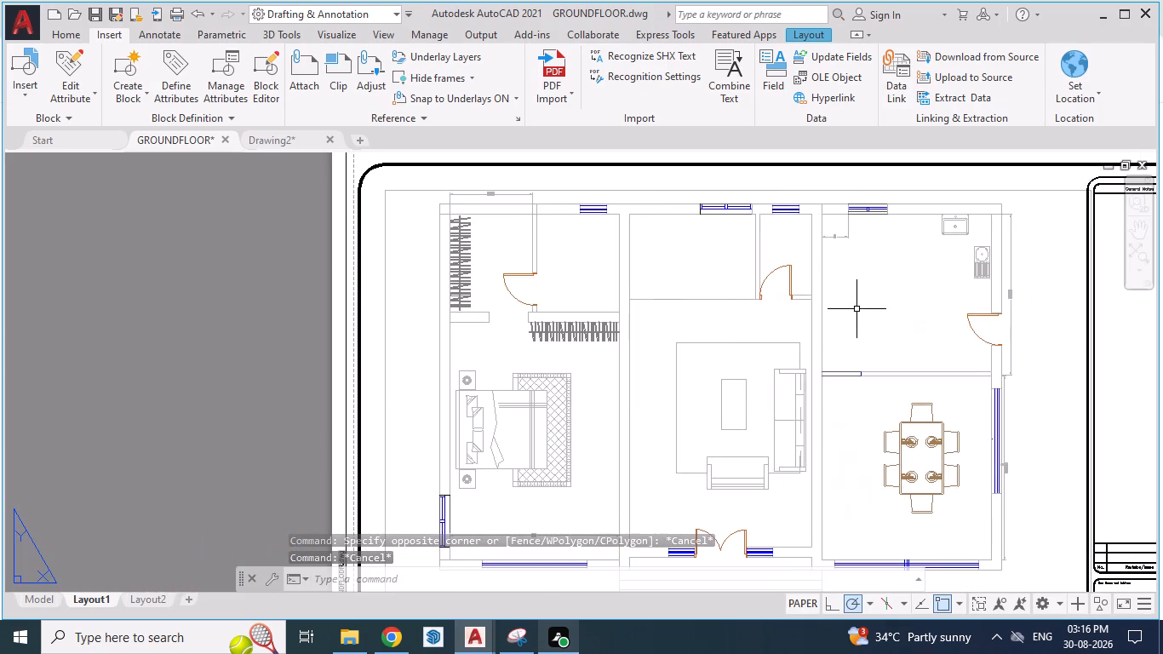
scroll(856, 309, down, 3)
middle_drag(913, 386, 581, 359)
scroll(559, 368, up, 2)
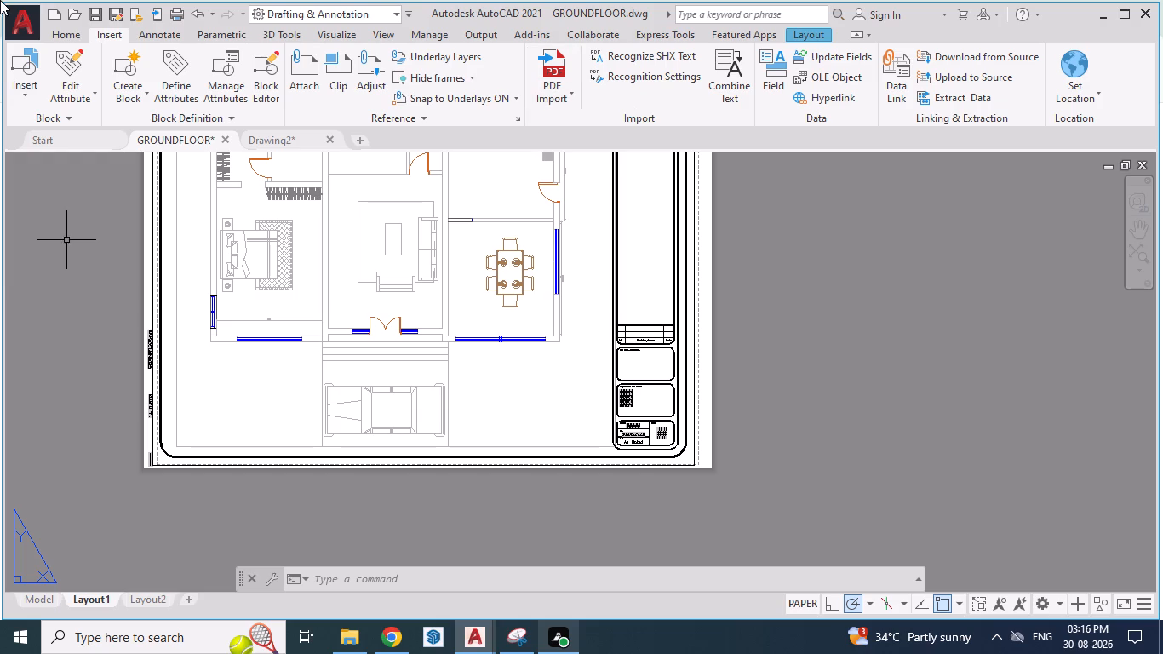
Compare the ground floor sheet on Layout1 with the ISO A1 template sheet in Drawing2.
scroll(486, 404, down, 3)
scroll(488, 382, up, 3)
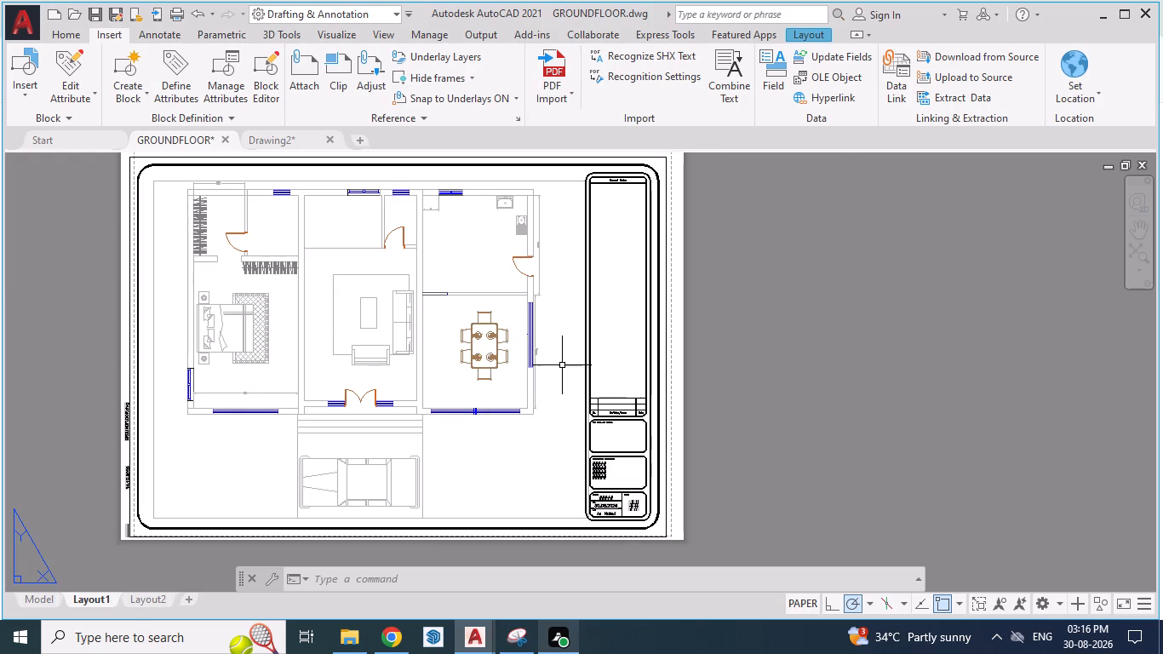
scroll(581, 370, up, 2)
key(alt+Tab)
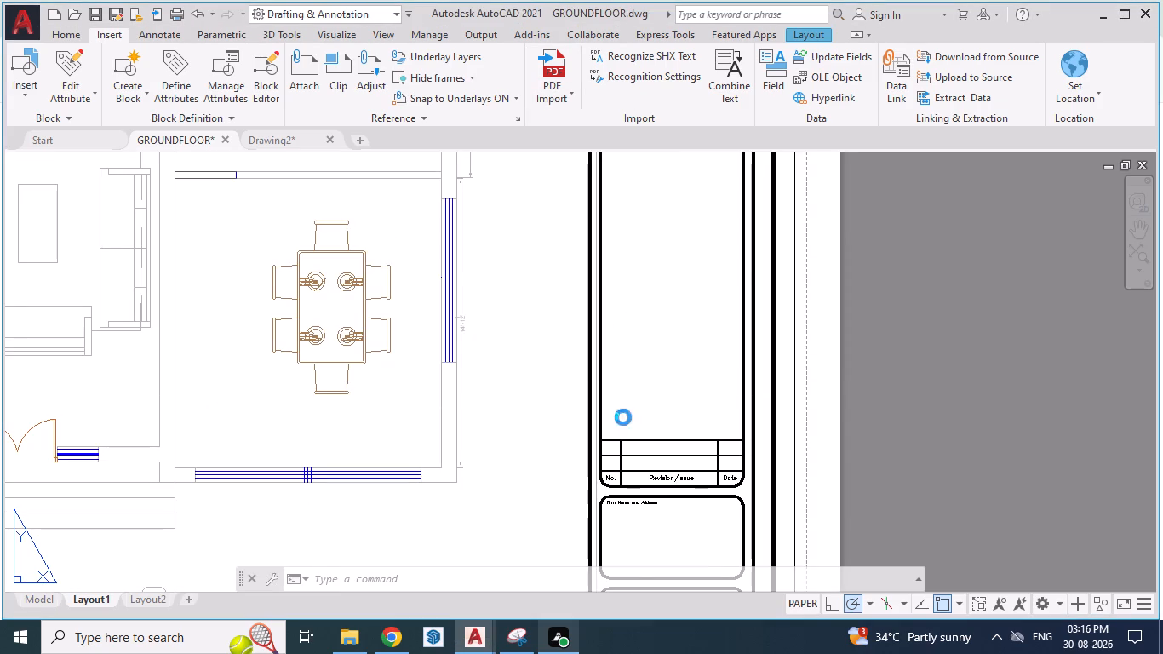
click(488, 640)
click(573, 593)
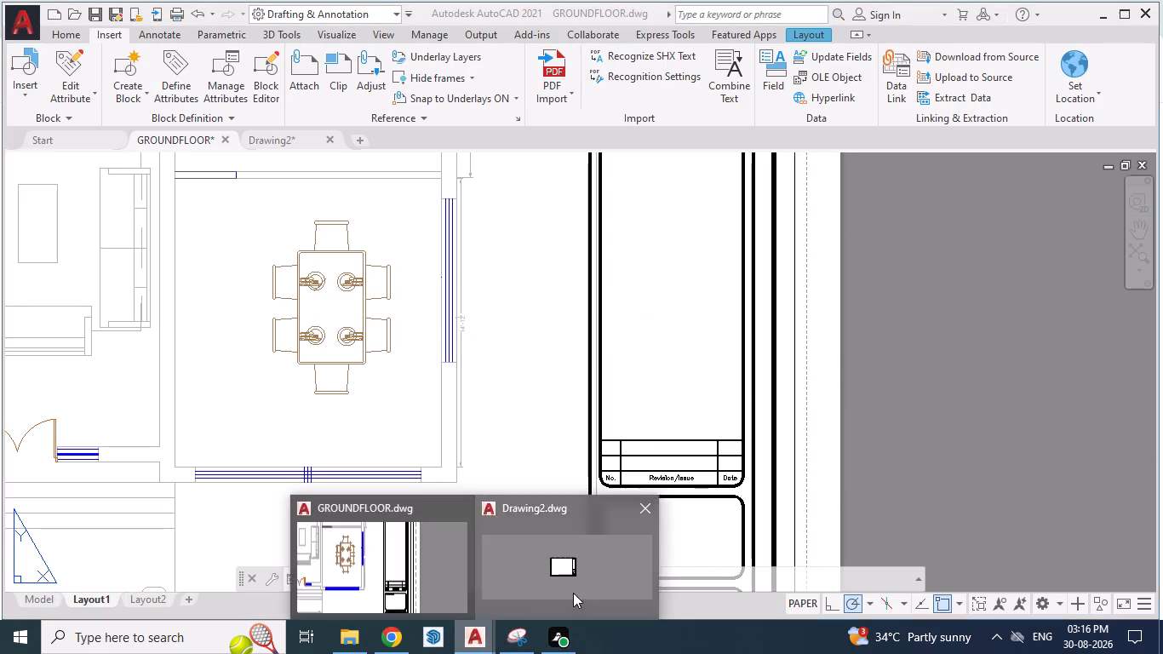
click(467, 638)
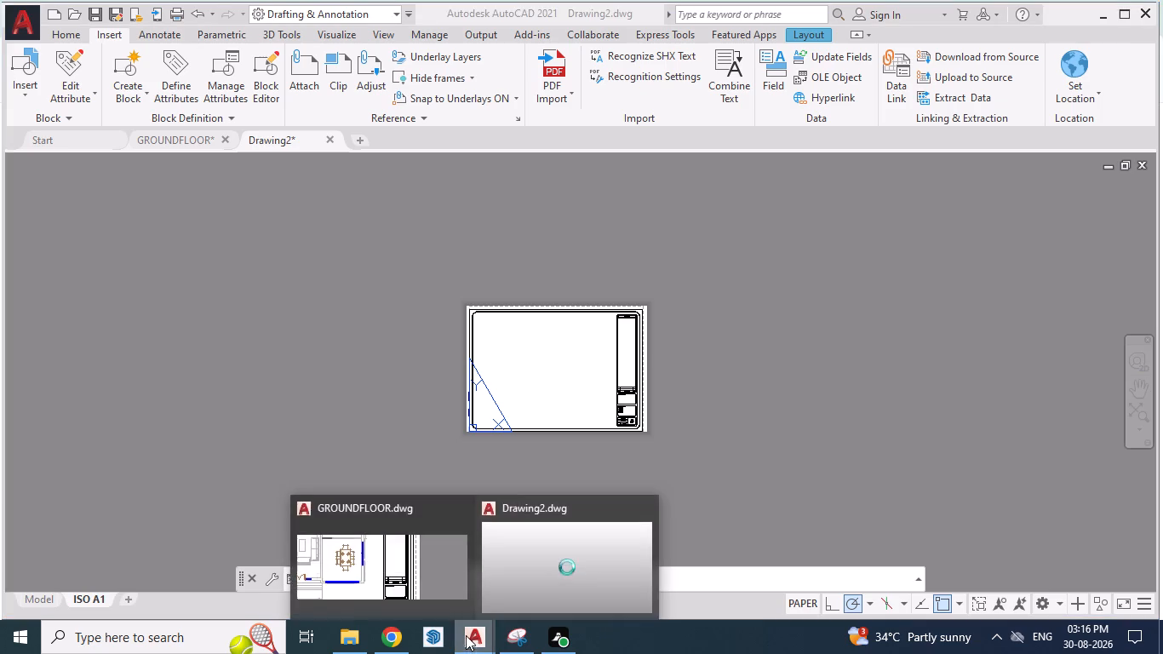
click(425, 562)
scroll(598, 506, down, 3)
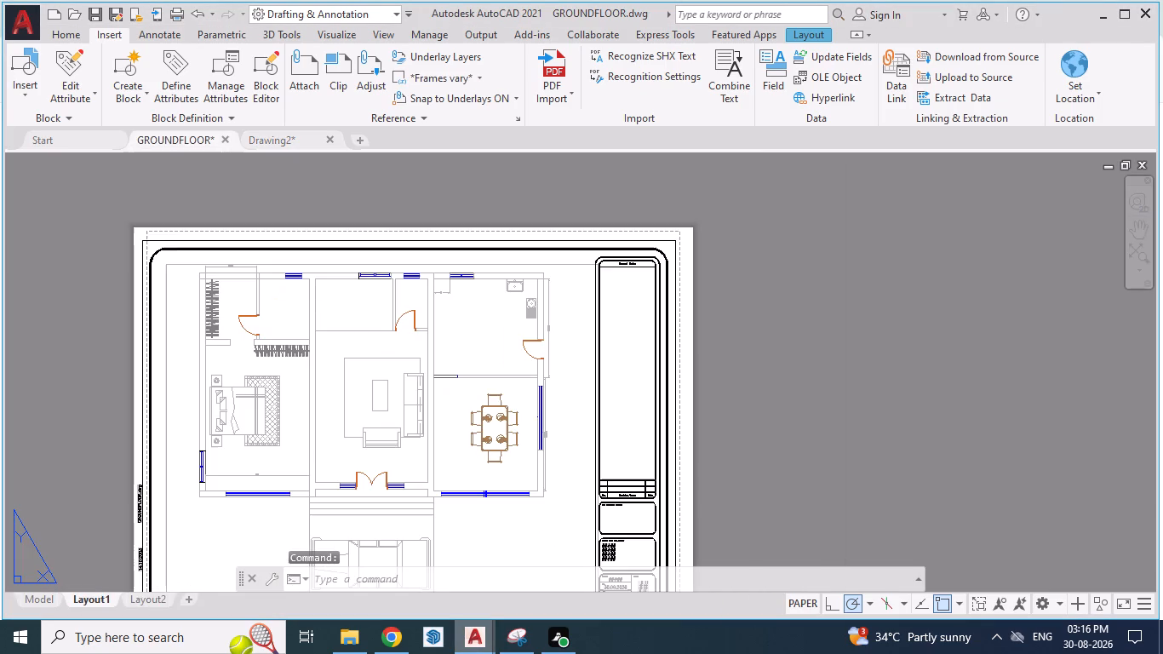
click(484, 629)
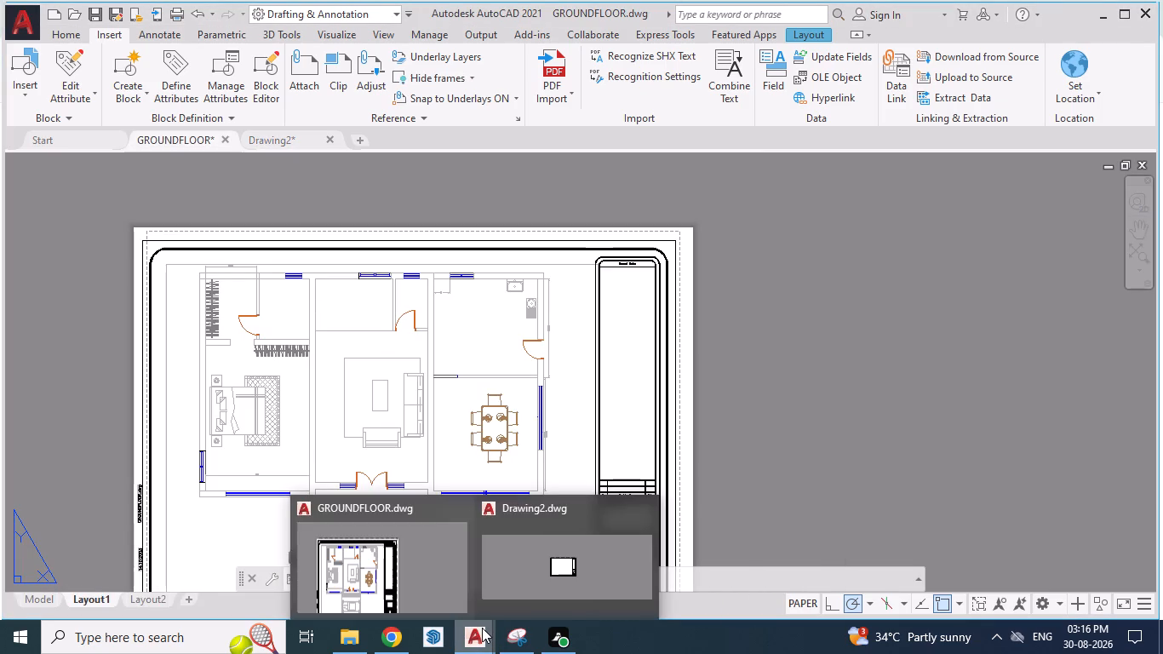
click(457, 549)
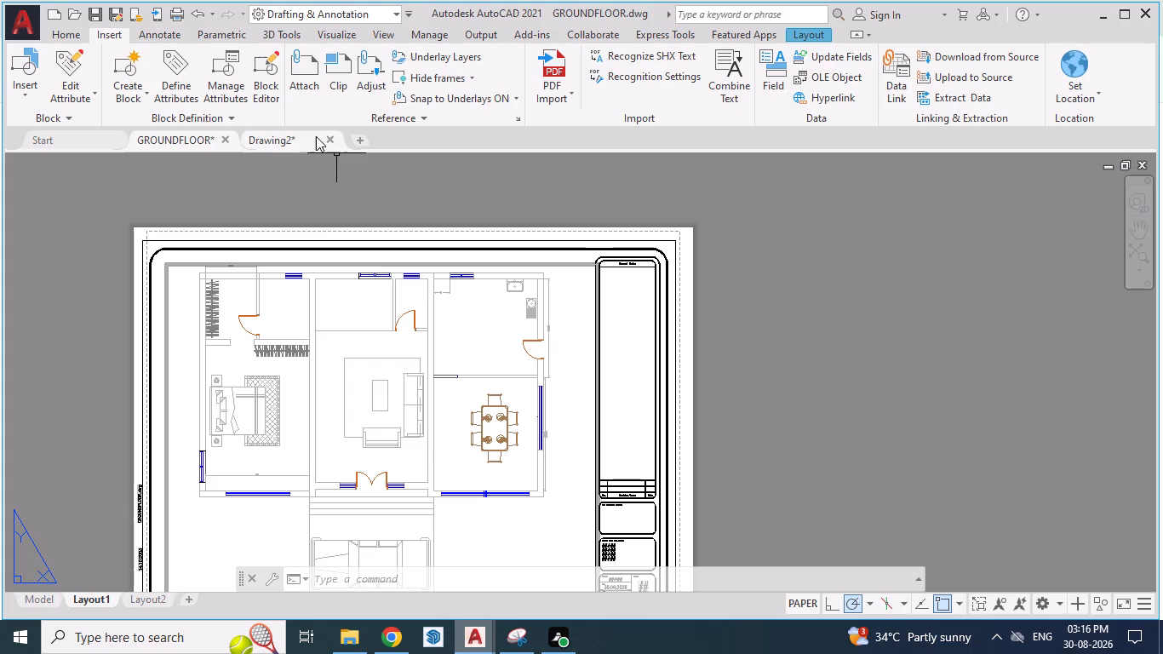
Close Drawing2 without saving it and keep the GROUNDFLOOR drawing open.
click(281, 140)
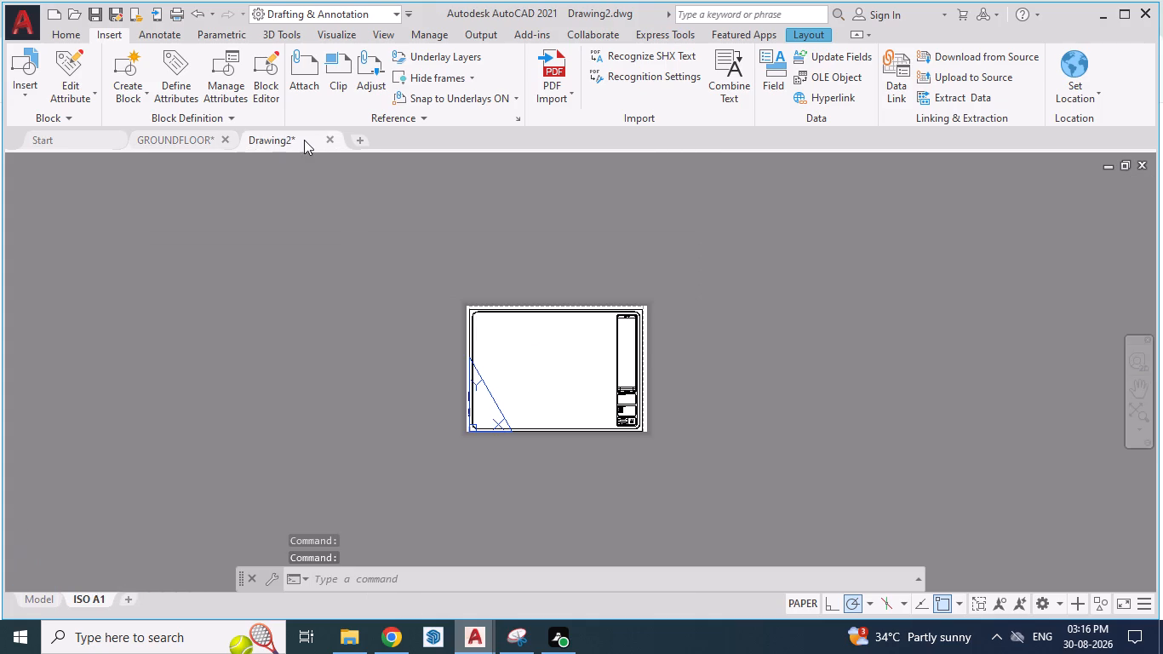
click(335, 141)
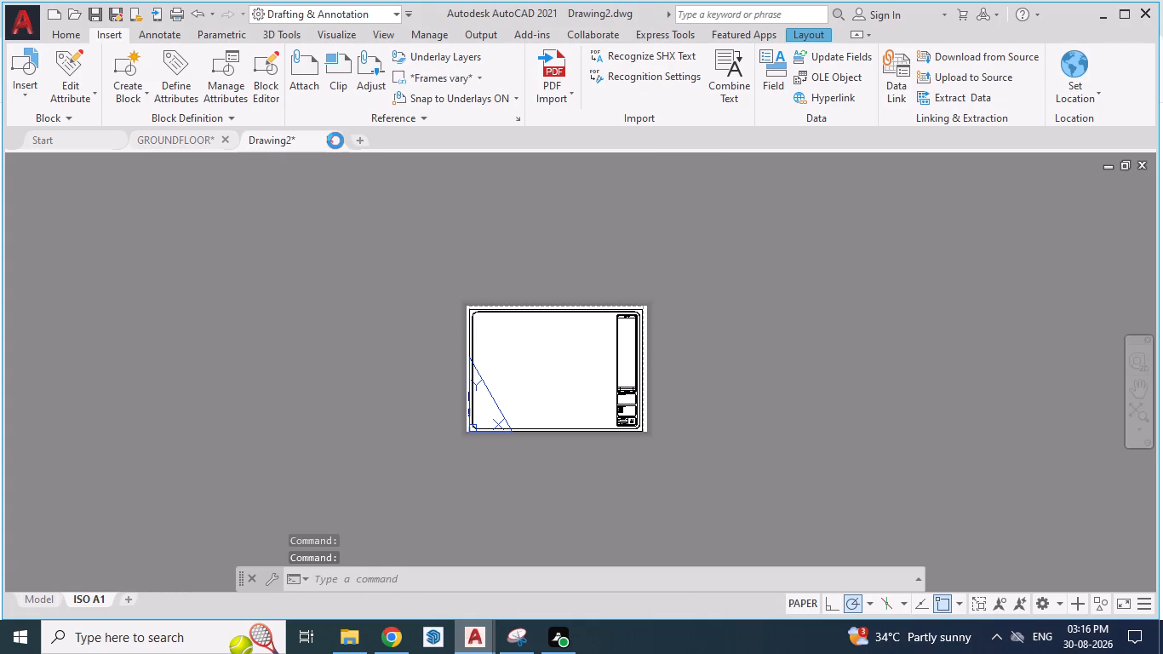
click(582, 357)
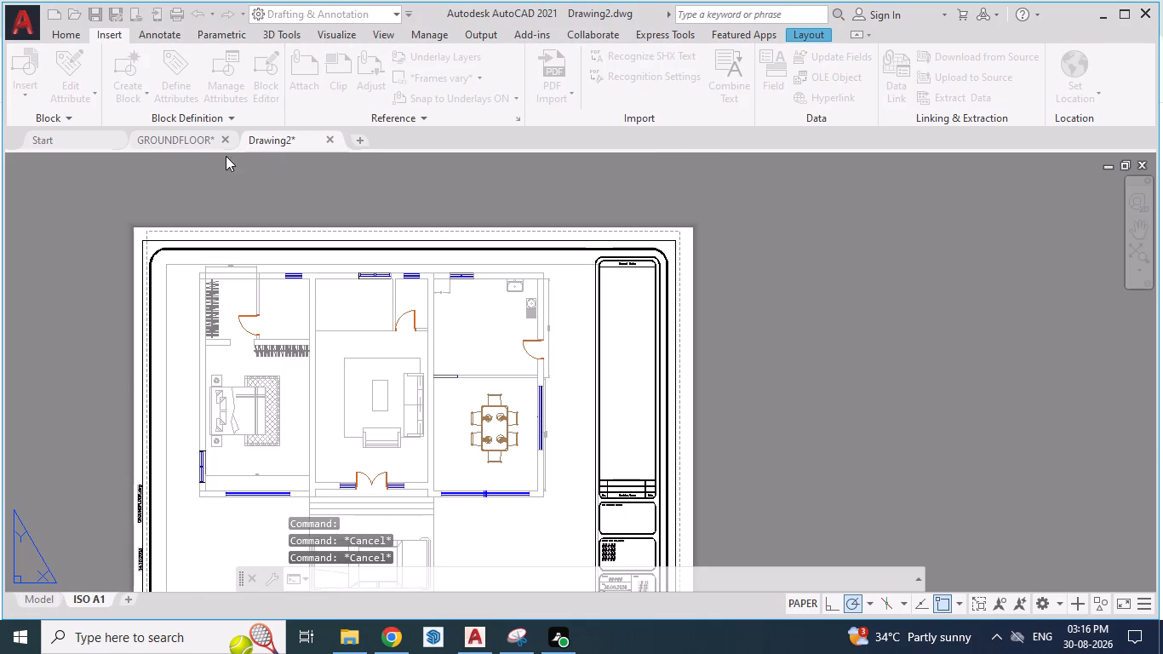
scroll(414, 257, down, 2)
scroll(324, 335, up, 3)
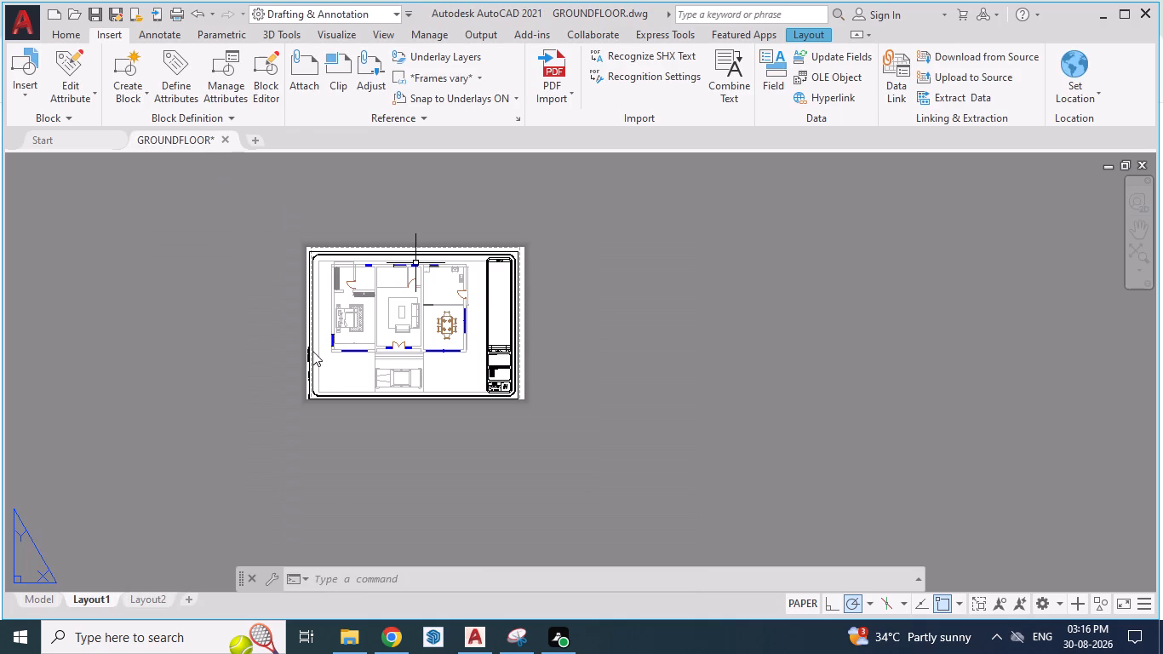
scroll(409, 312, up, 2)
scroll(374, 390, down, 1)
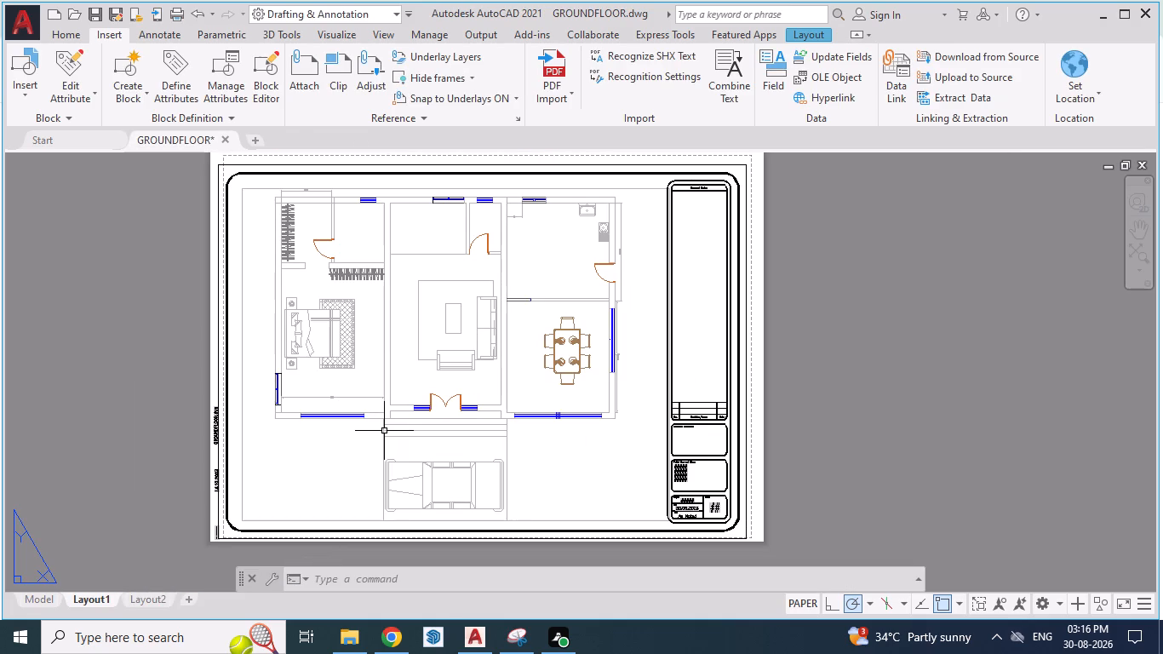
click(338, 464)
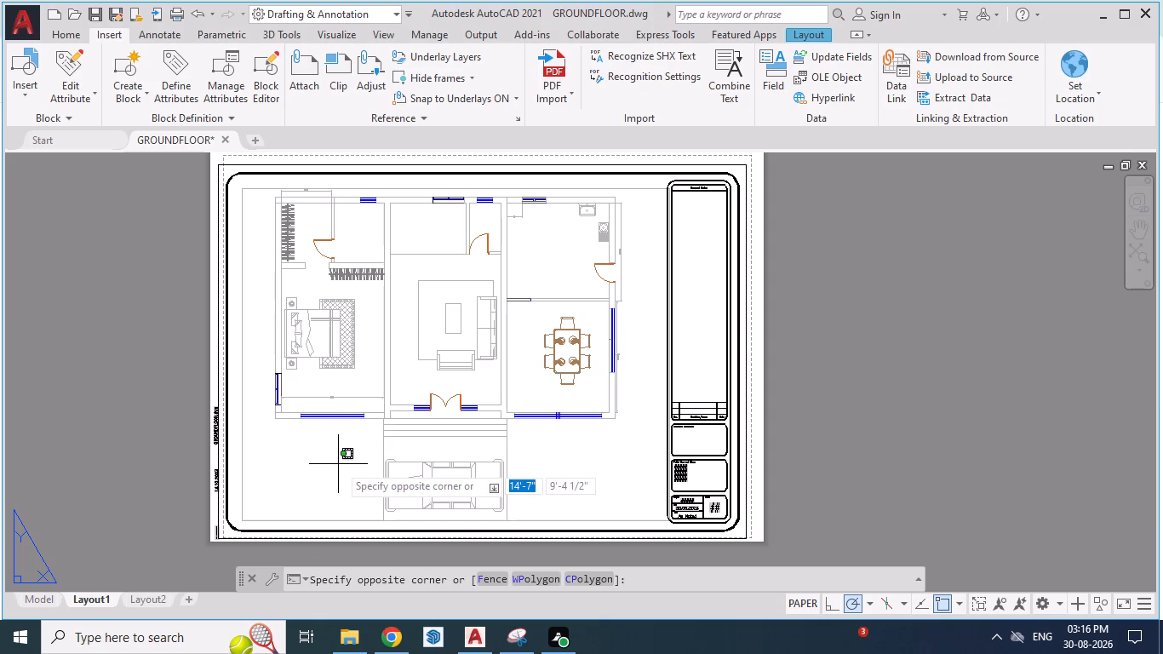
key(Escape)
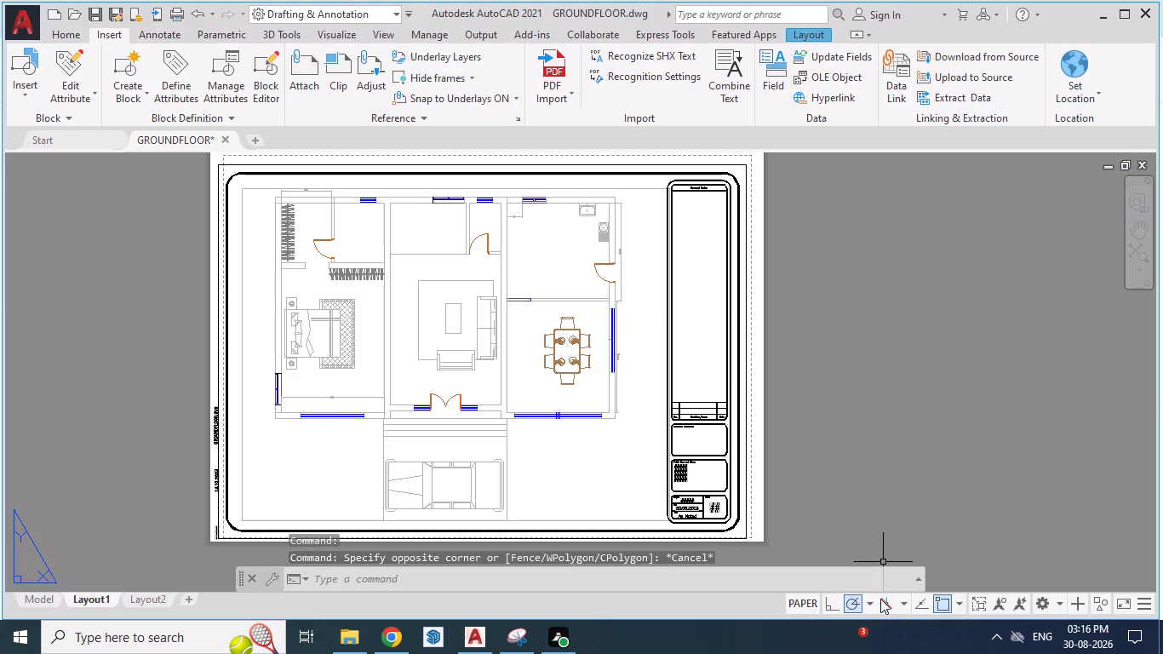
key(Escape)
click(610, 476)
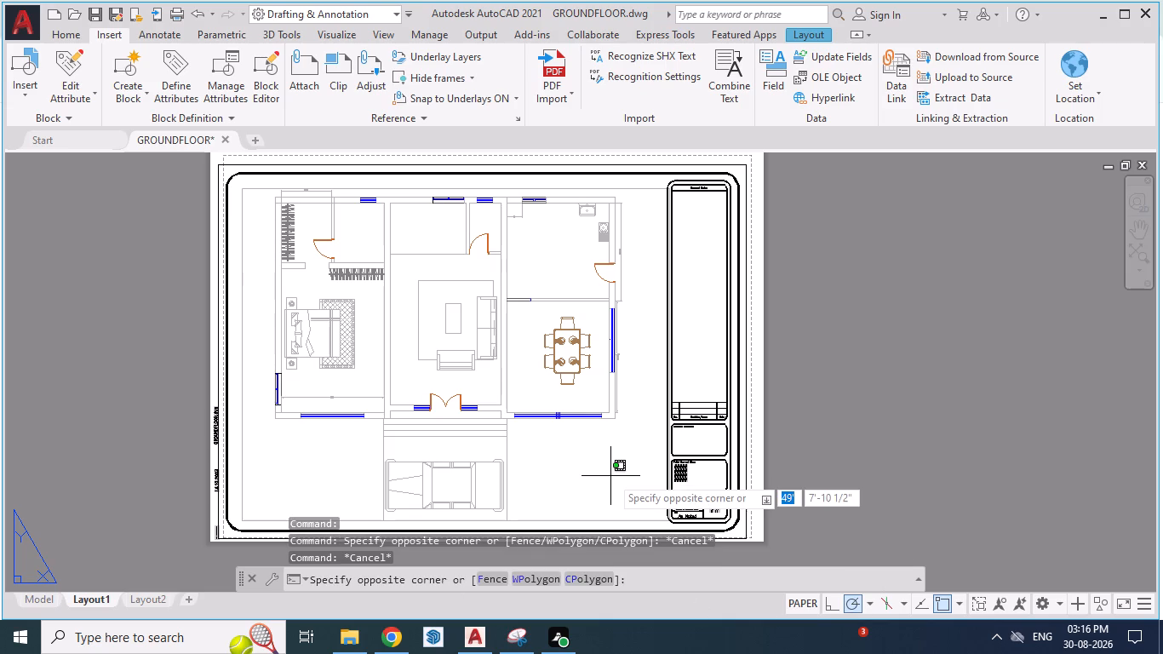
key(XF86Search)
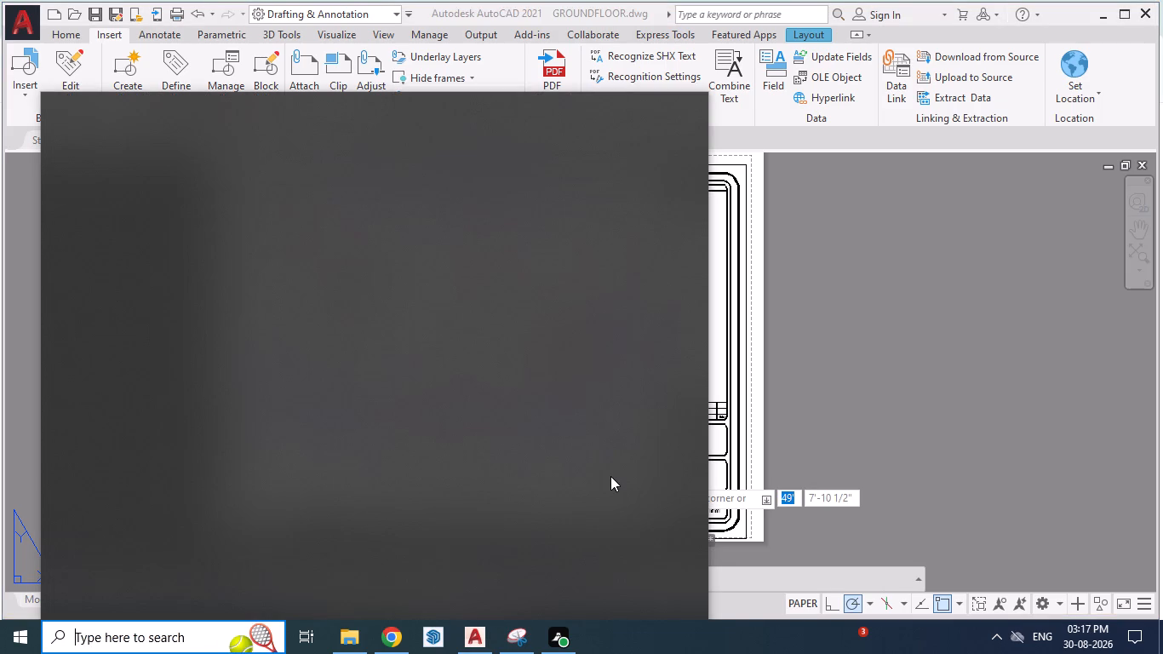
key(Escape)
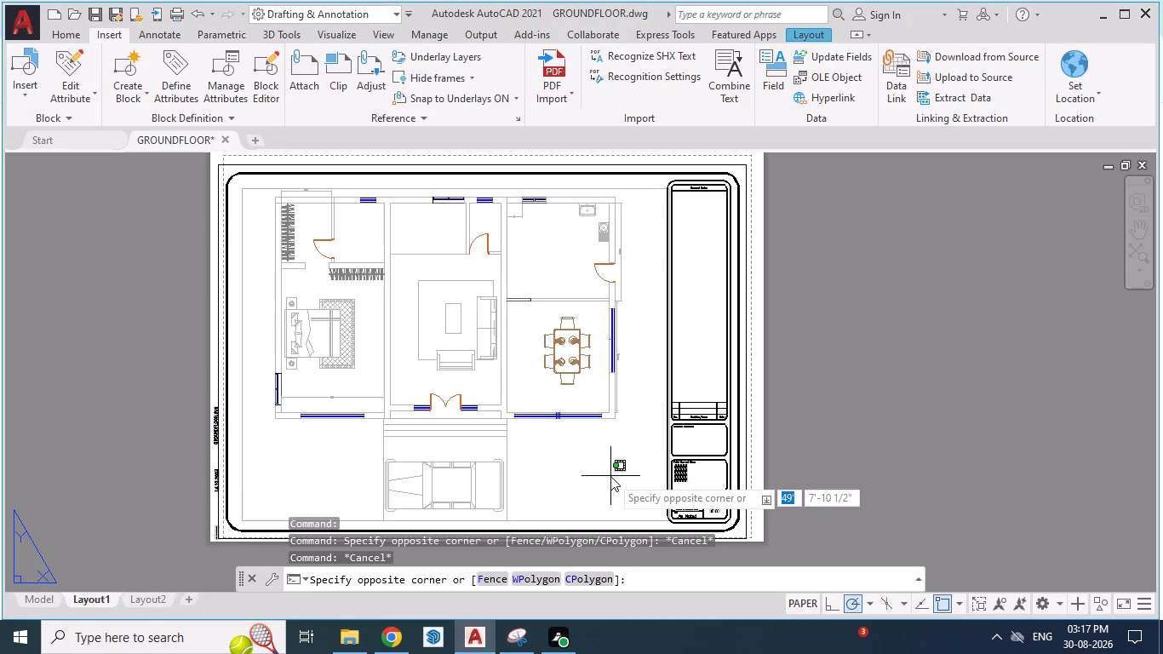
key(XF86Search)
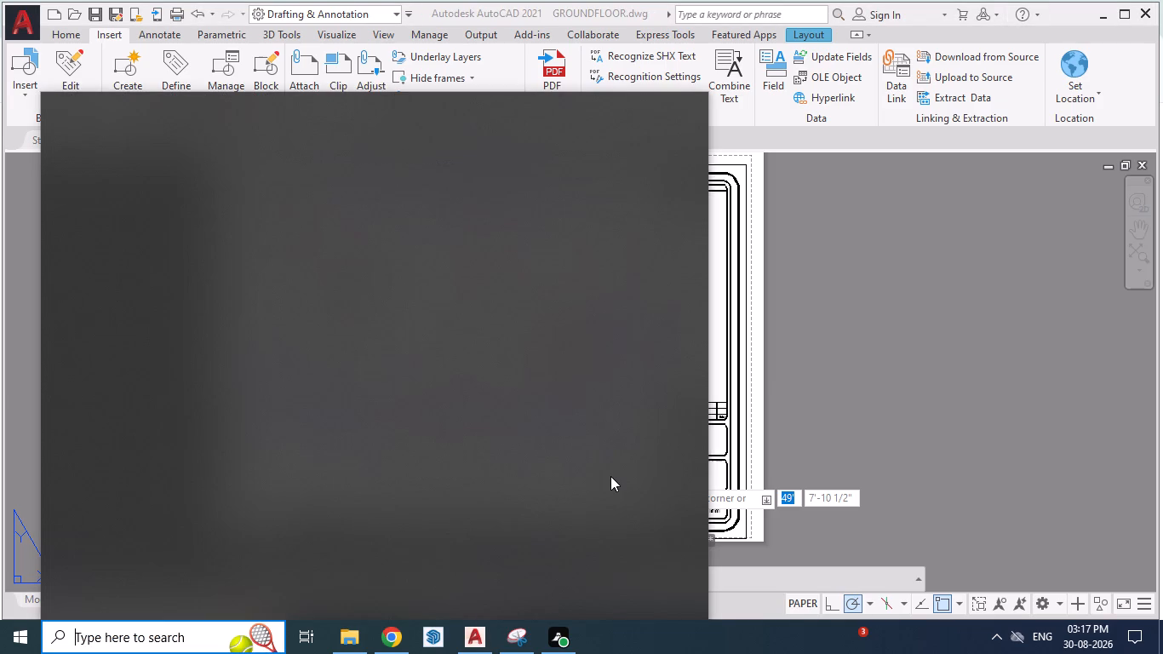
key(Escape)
Activate model space inside the floor plan viewport on Layout1.
click(574, 448)
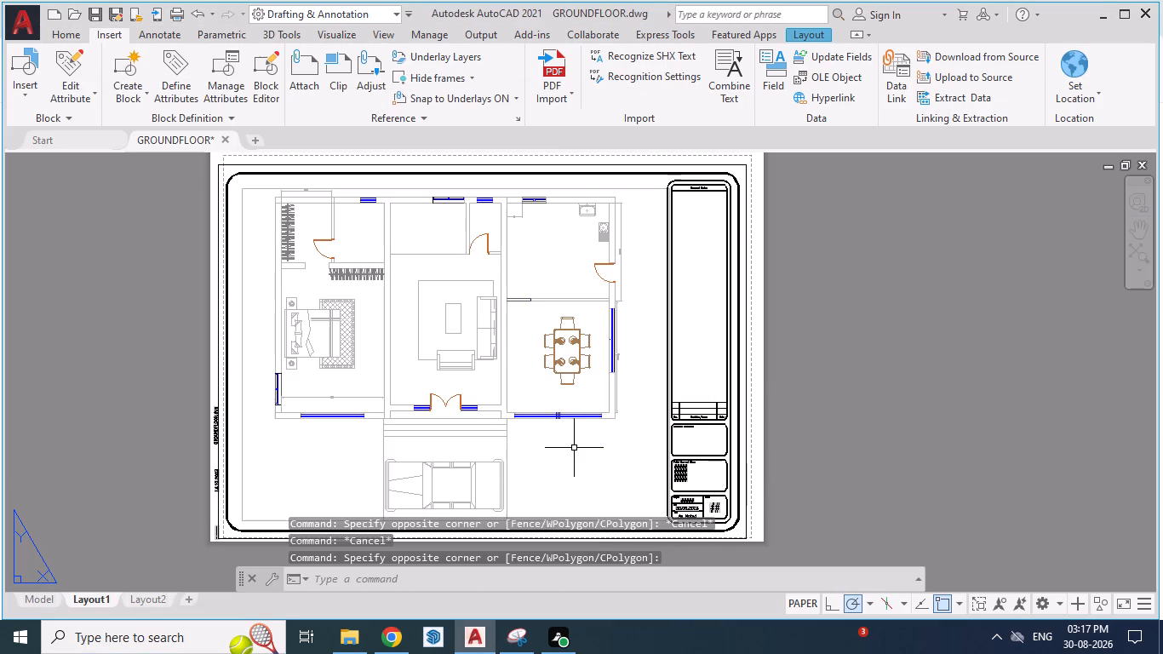
double_click(574, 448)
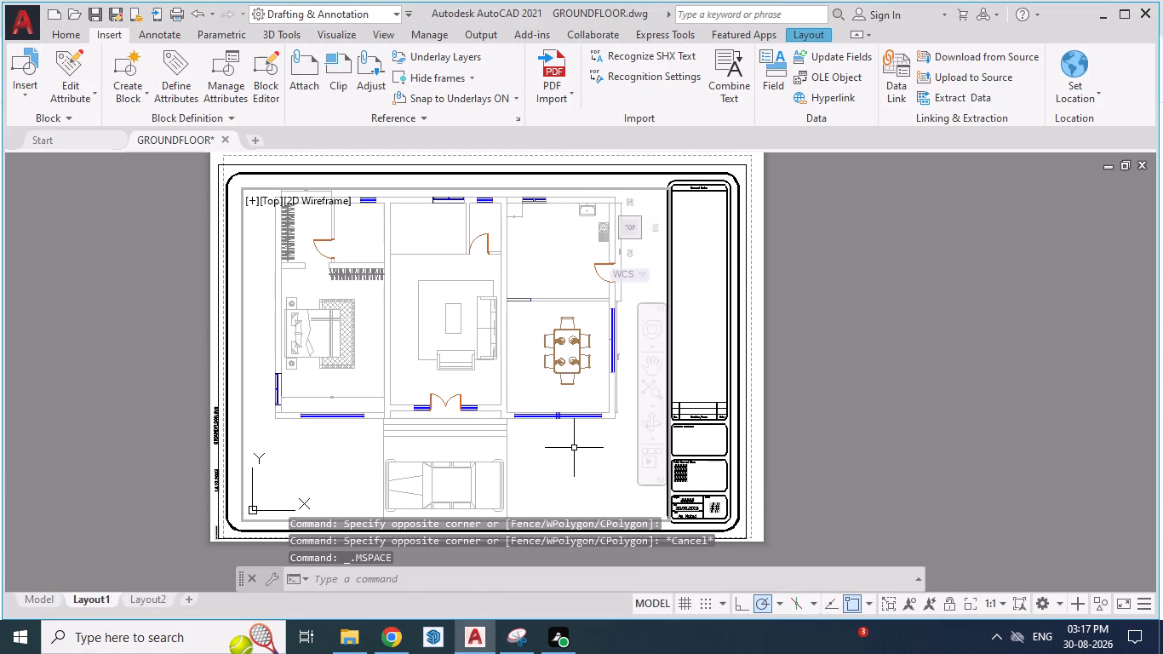
key(XF86Search)
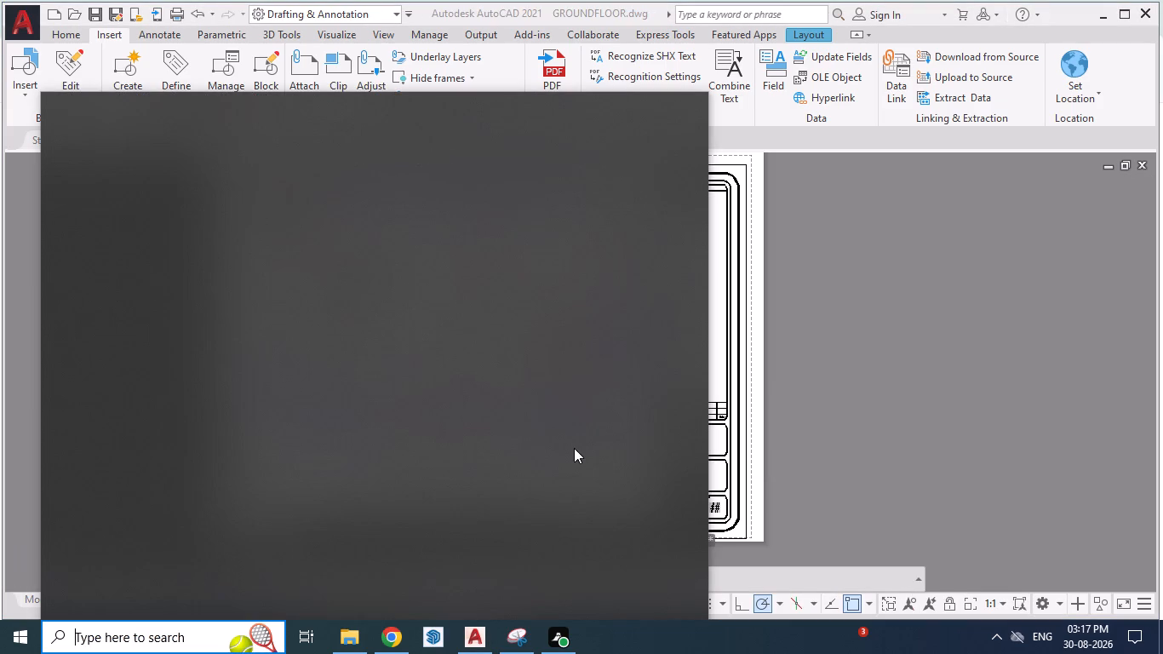
key(Escape)
key(Escape)
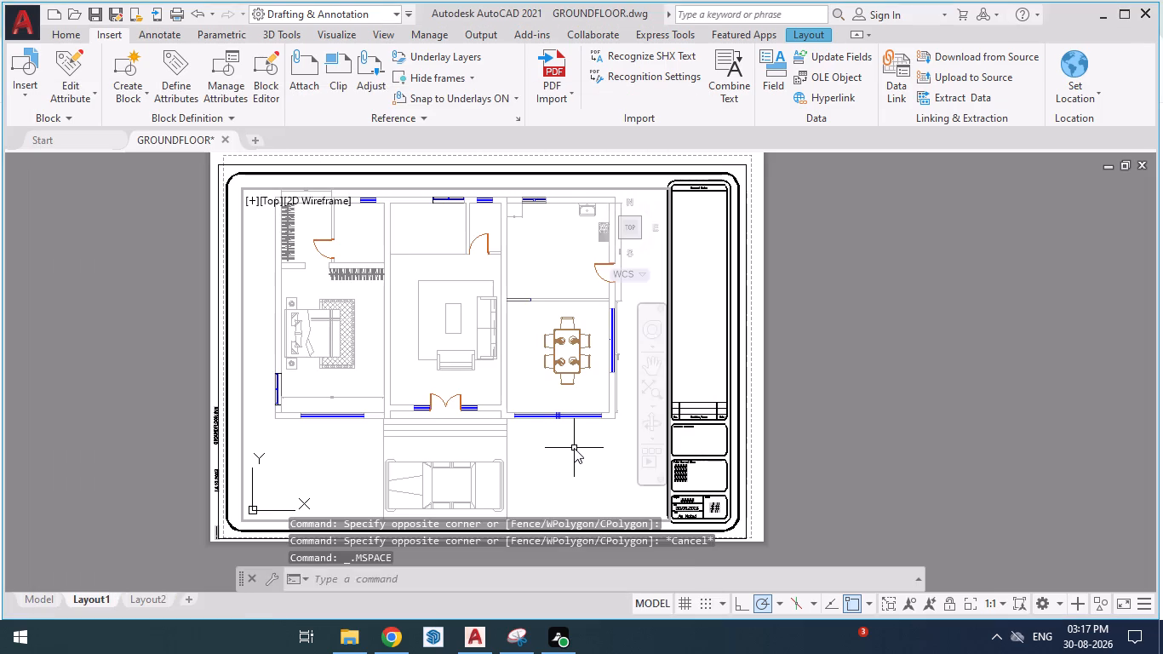
Turn on the grid display inside the floor plan viewport.
scroll(598, 414, up, 2)
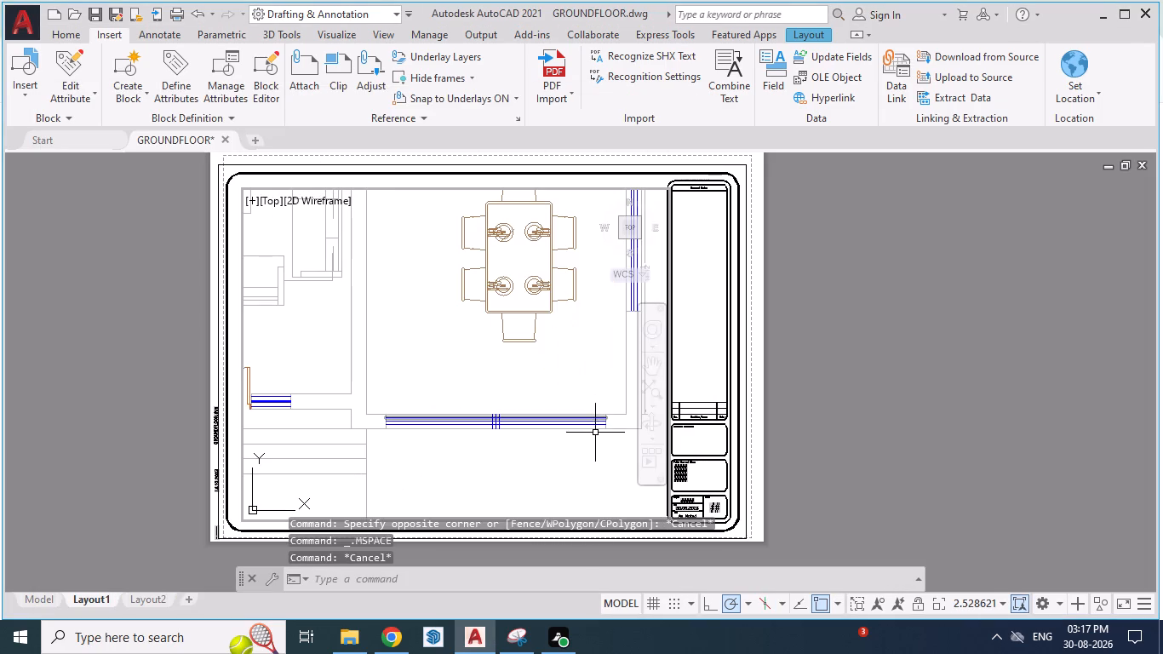
key(Escape)
key(Escape)
key(Escape)
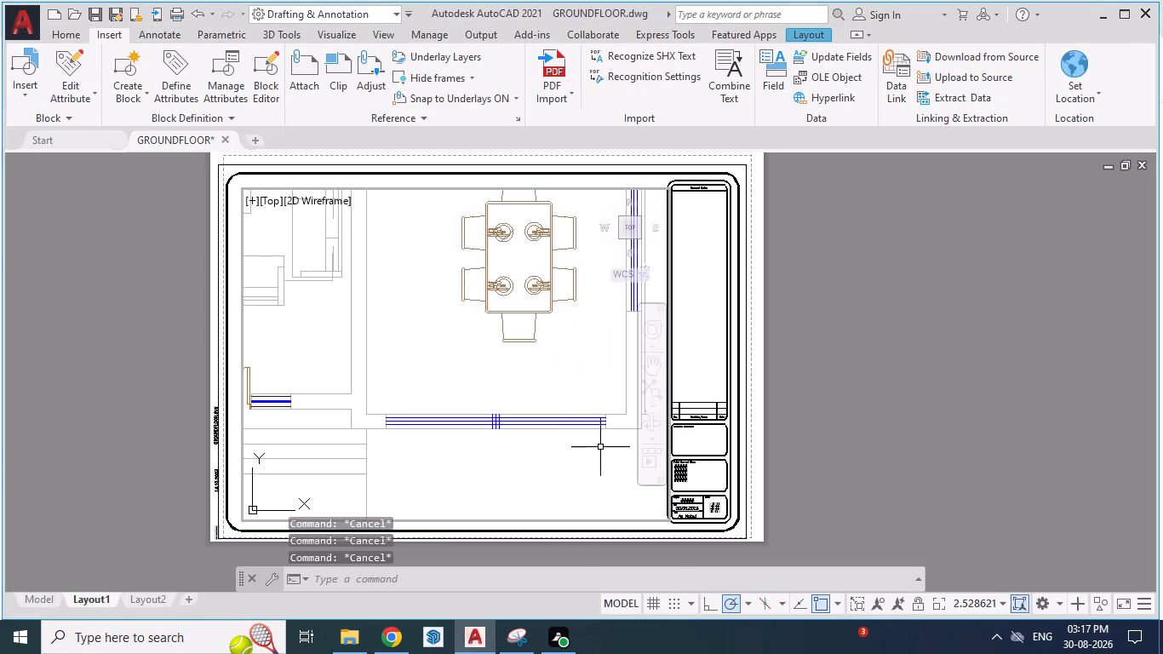
click(564, 480)
click(564, 480)
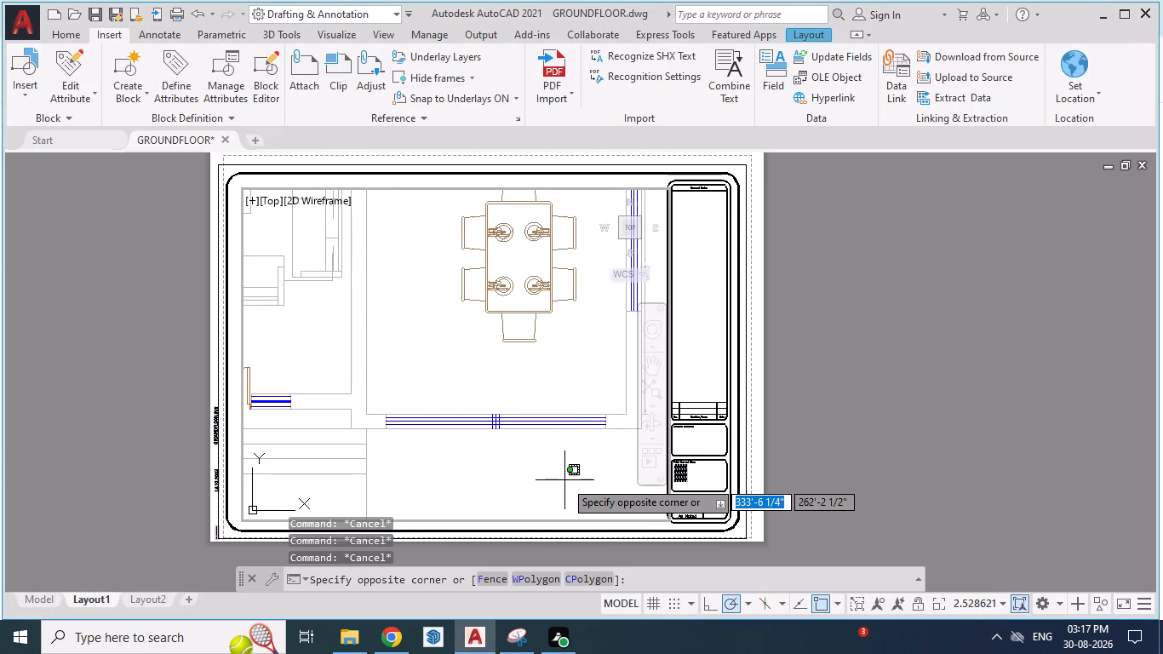
key(F7)
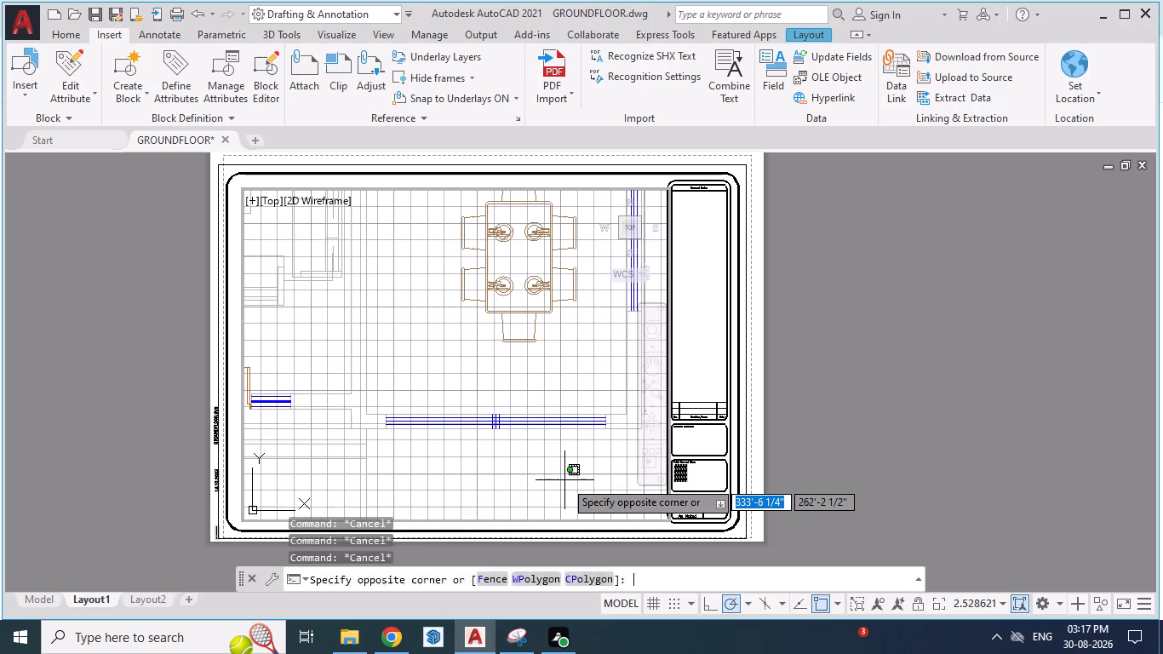
Shrink the floor plan inside the viewport to a scale of about 0.61 and centre it in the drawing area.
scroll(522, 452, down, 2)
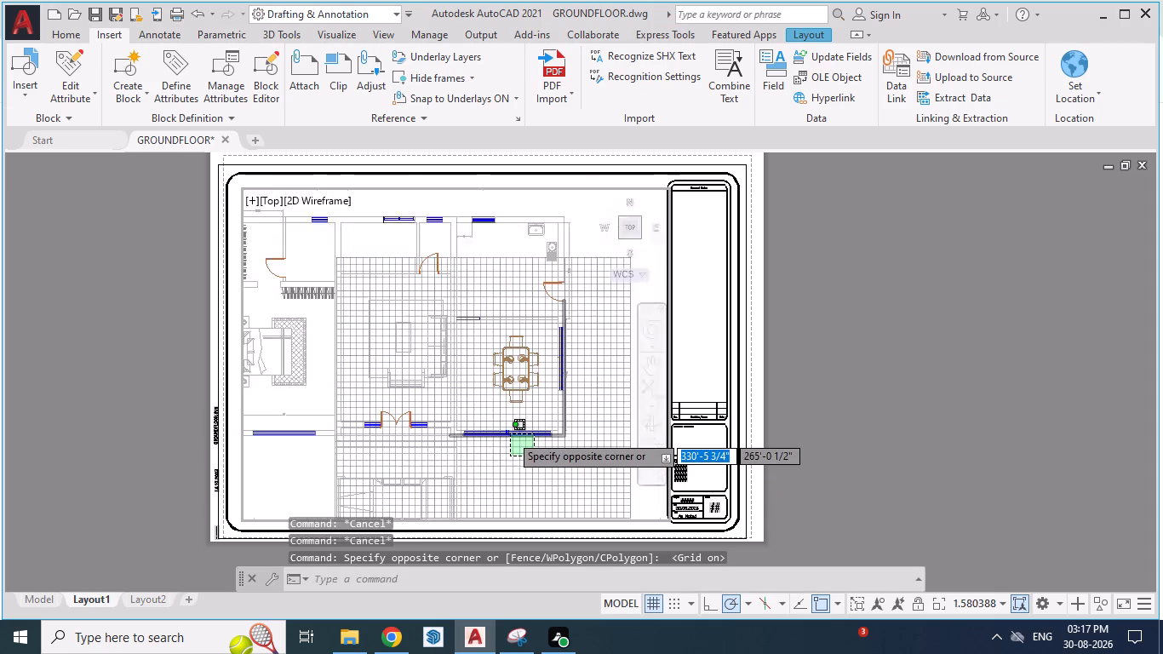
scroll(505, 436, down, 1)
scroll(505, 436, up, 1)
scroll(505, 436, down, 1)
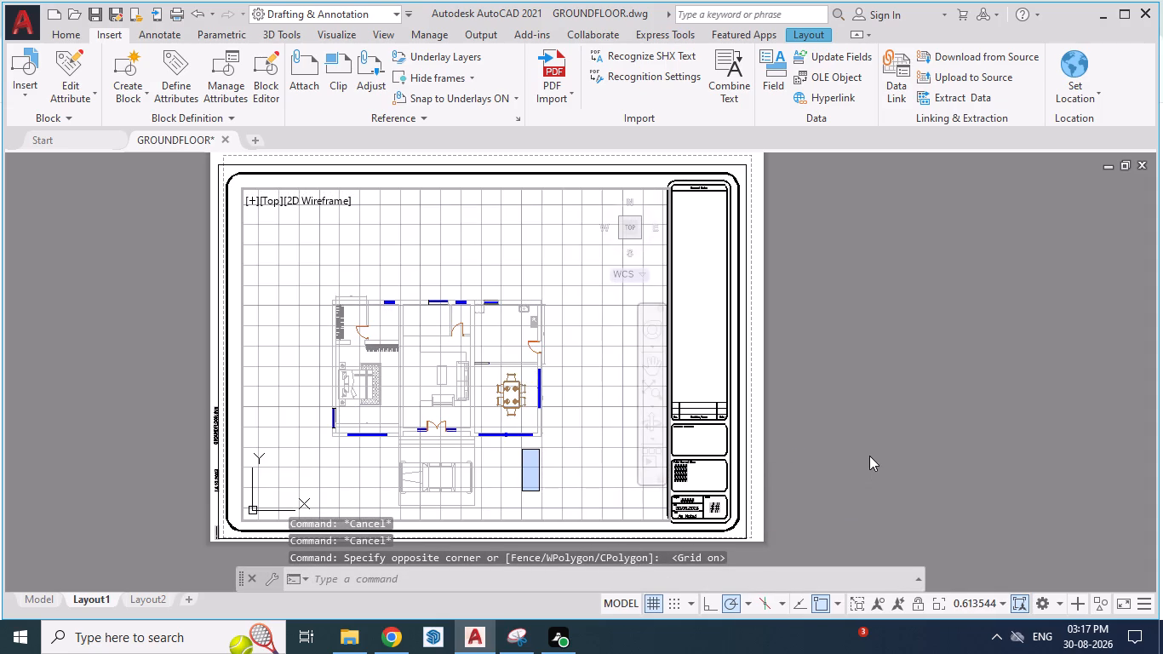
scroll(555, 468, up, 1)
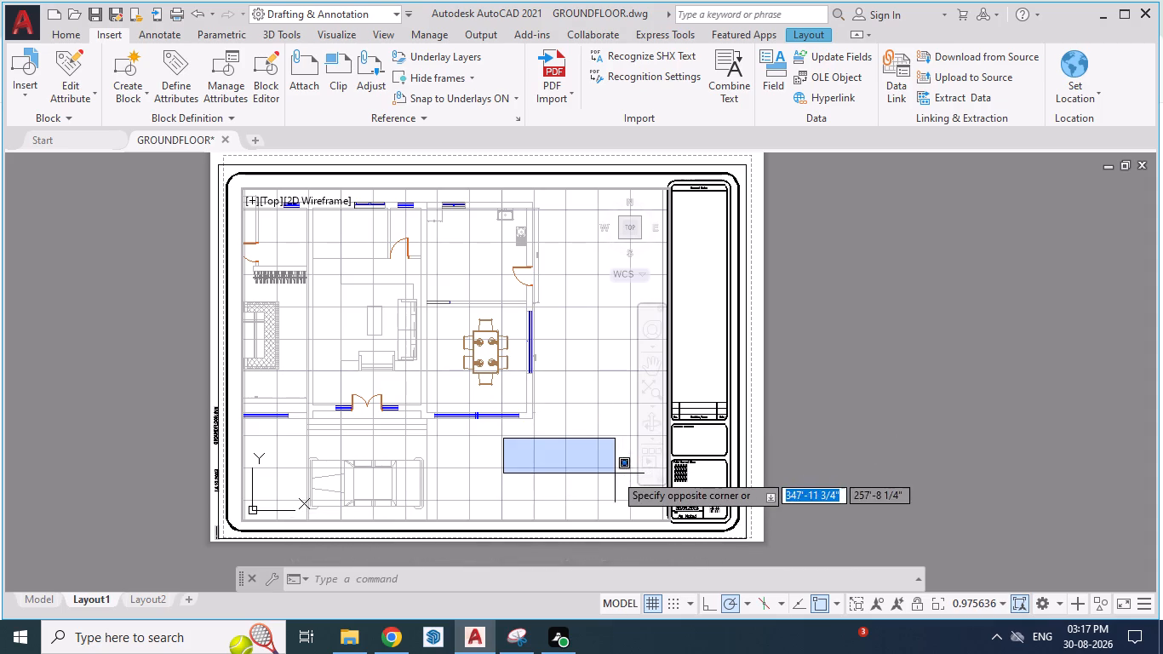
key(Escape)
scroll(562, 461, down, 1)
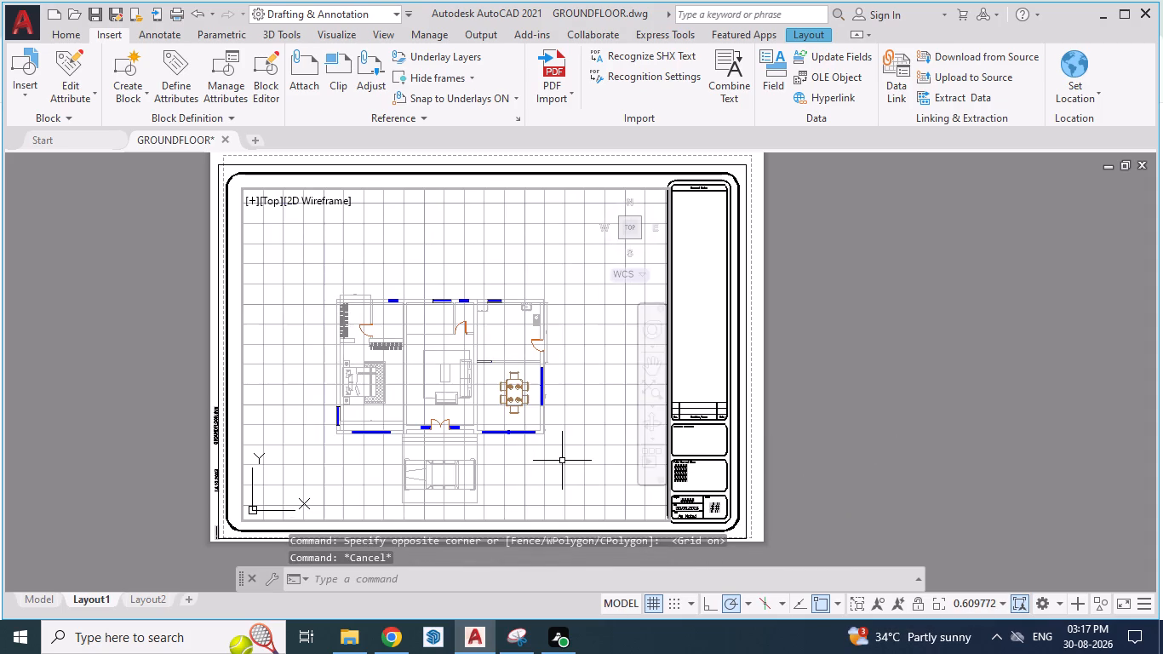
middle_drag(547, 490, 548, 480)
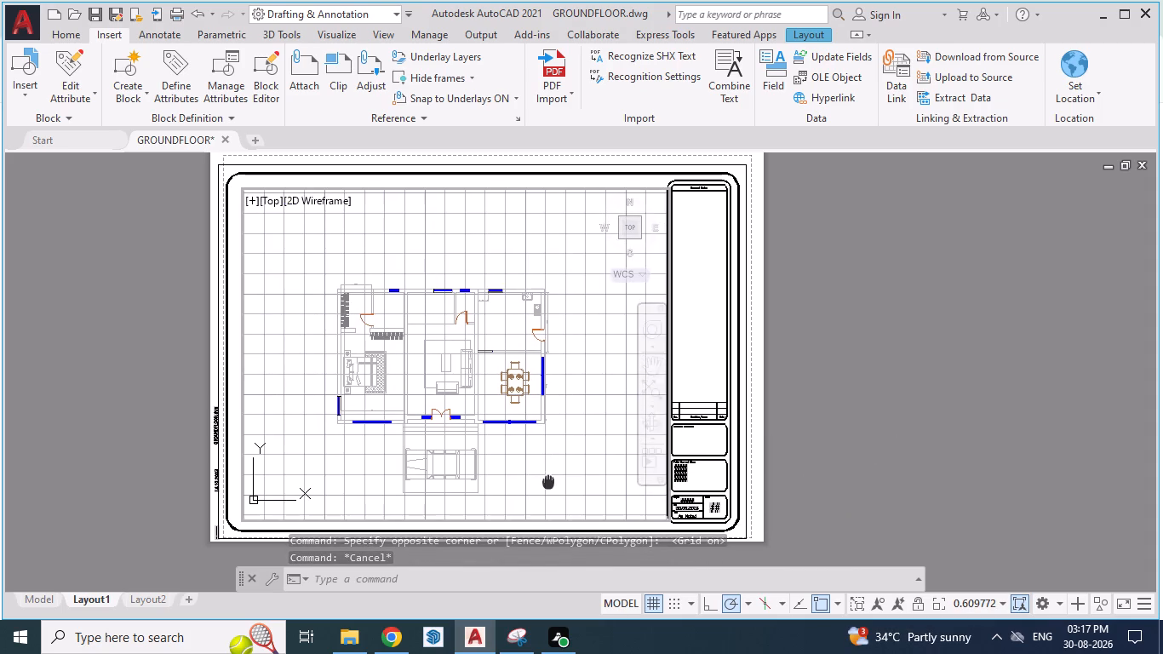
middle_drag(548, 480, 568, 417)
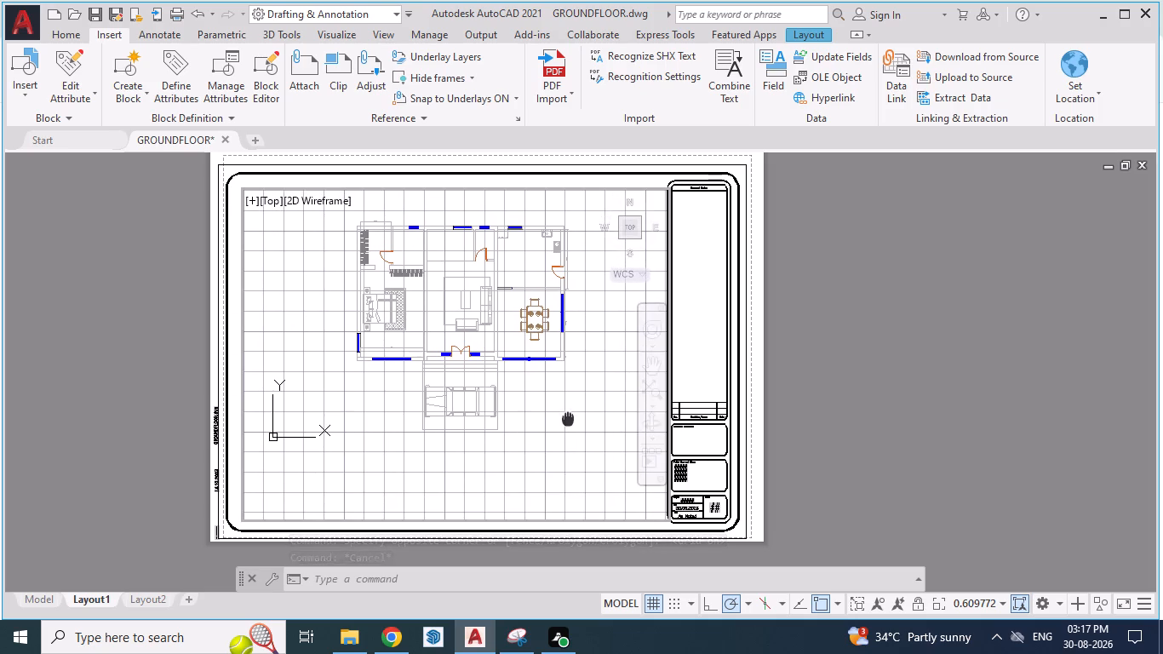
middle_drag(568, 417, 567, 462)
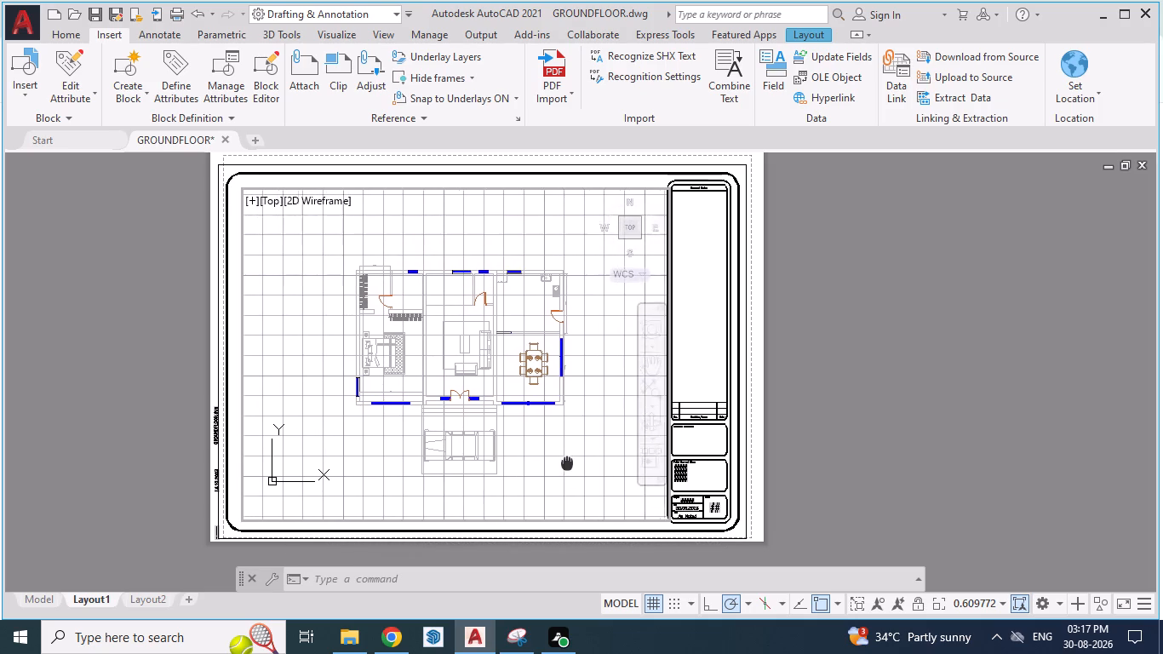
middle_drag(567, 462, 563, 462)
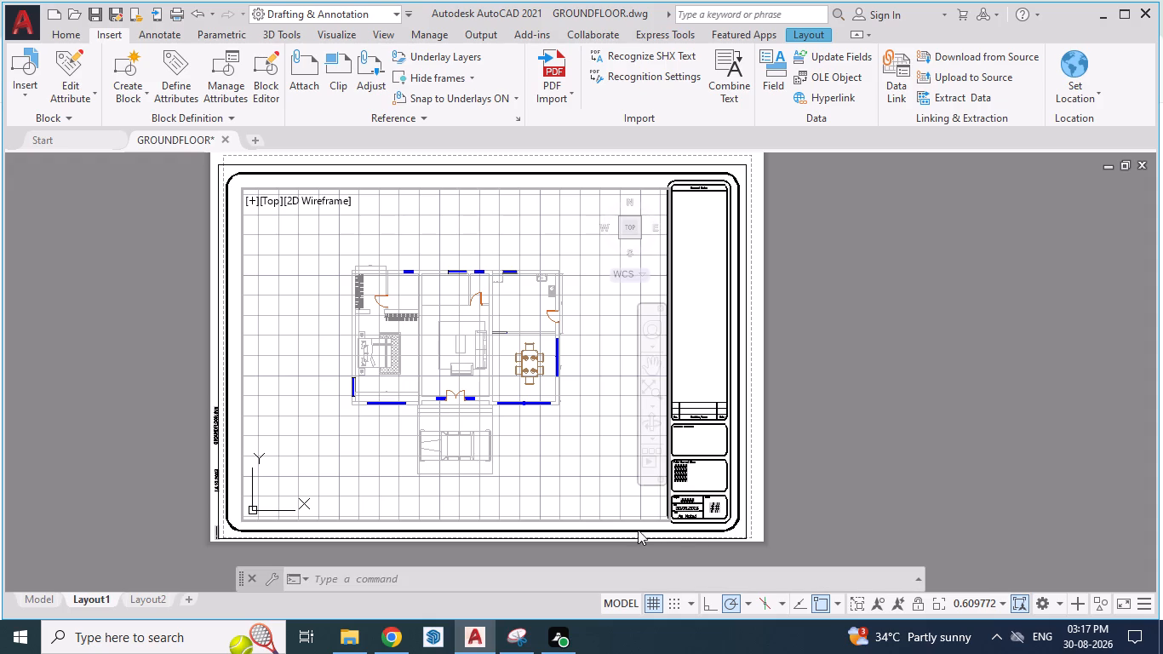
click(606, 490)
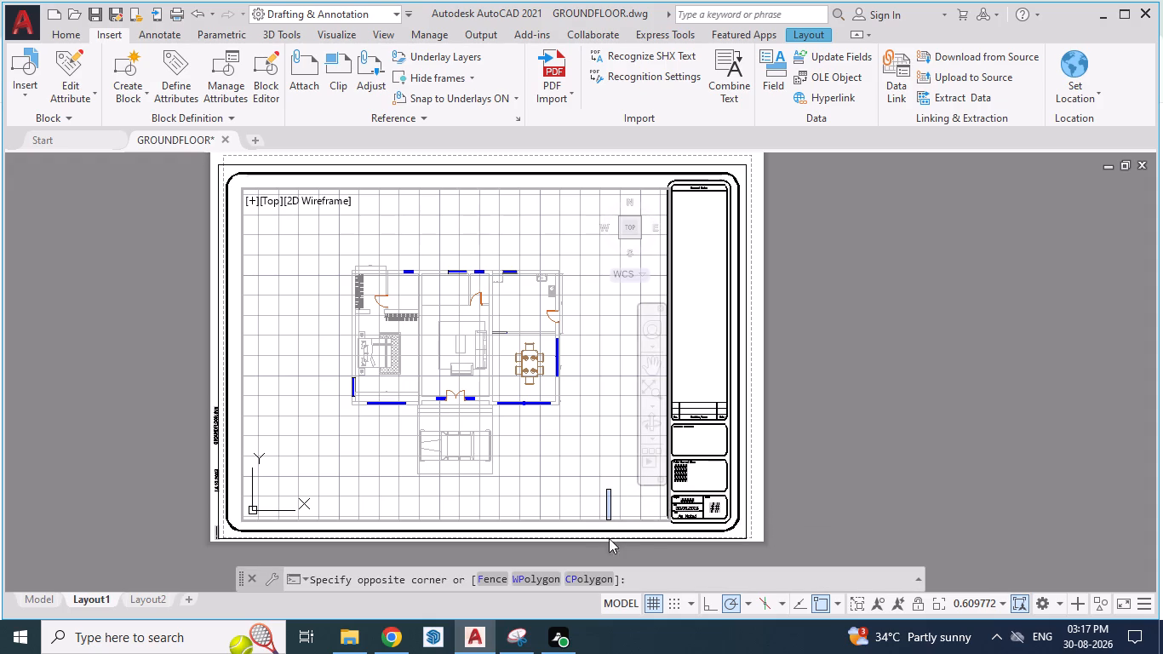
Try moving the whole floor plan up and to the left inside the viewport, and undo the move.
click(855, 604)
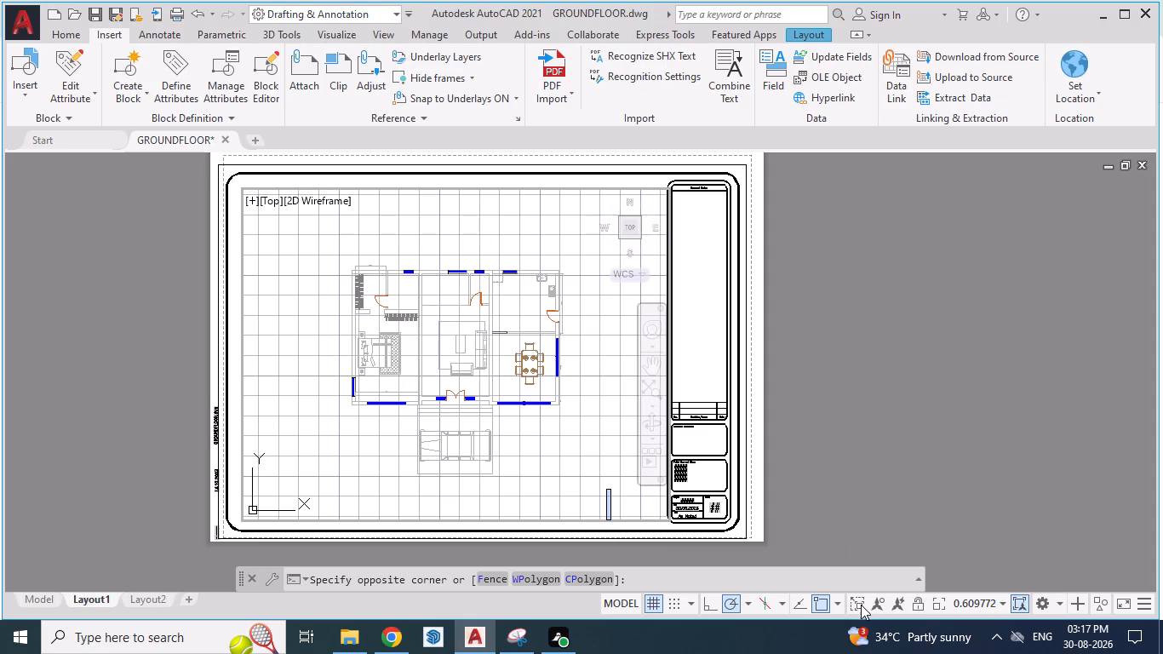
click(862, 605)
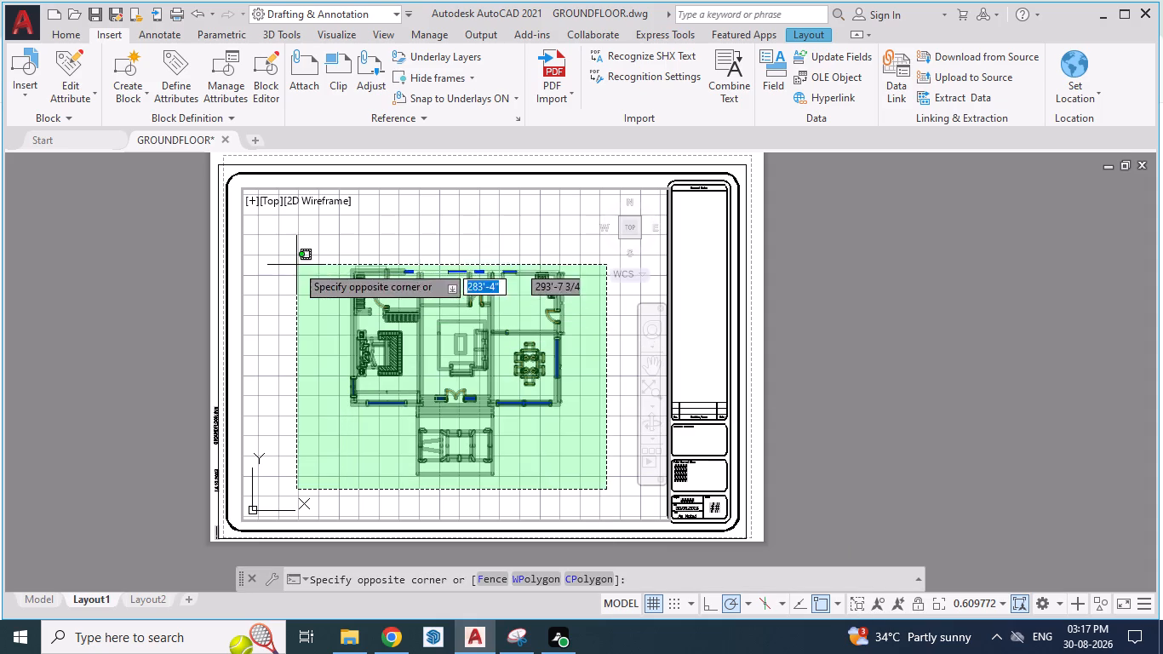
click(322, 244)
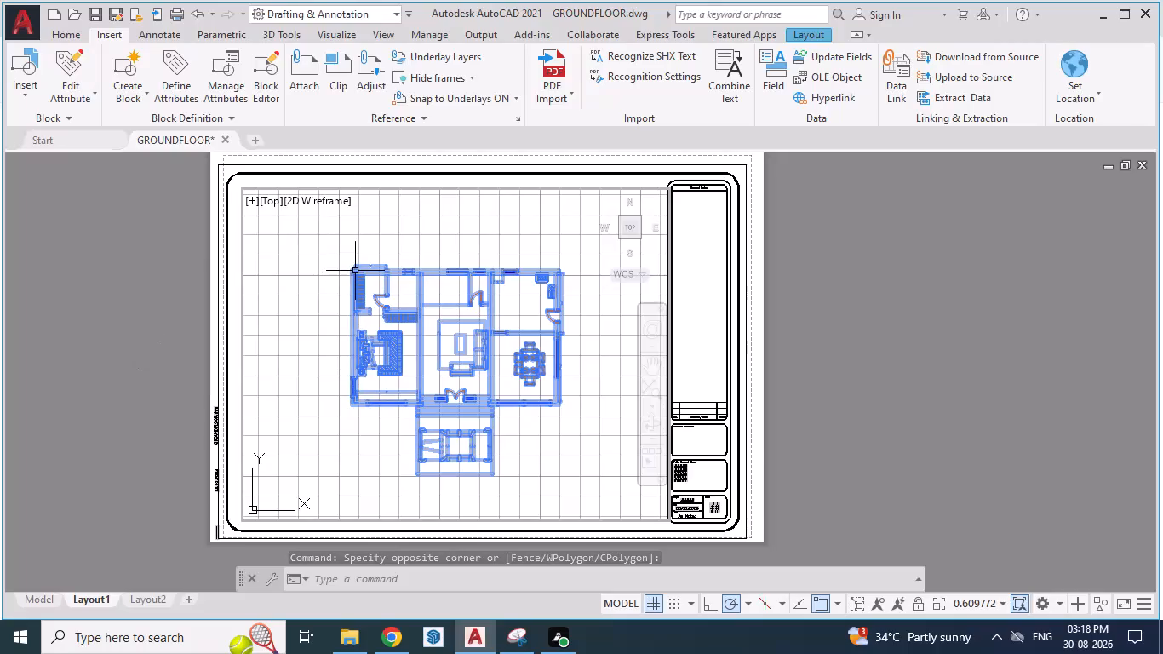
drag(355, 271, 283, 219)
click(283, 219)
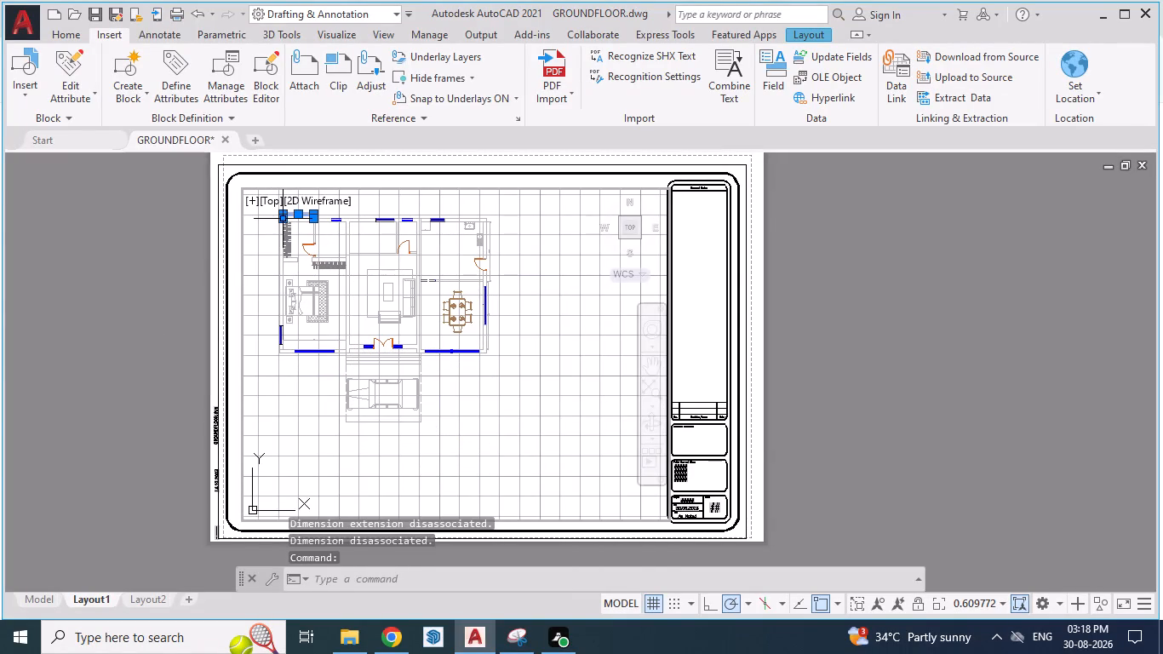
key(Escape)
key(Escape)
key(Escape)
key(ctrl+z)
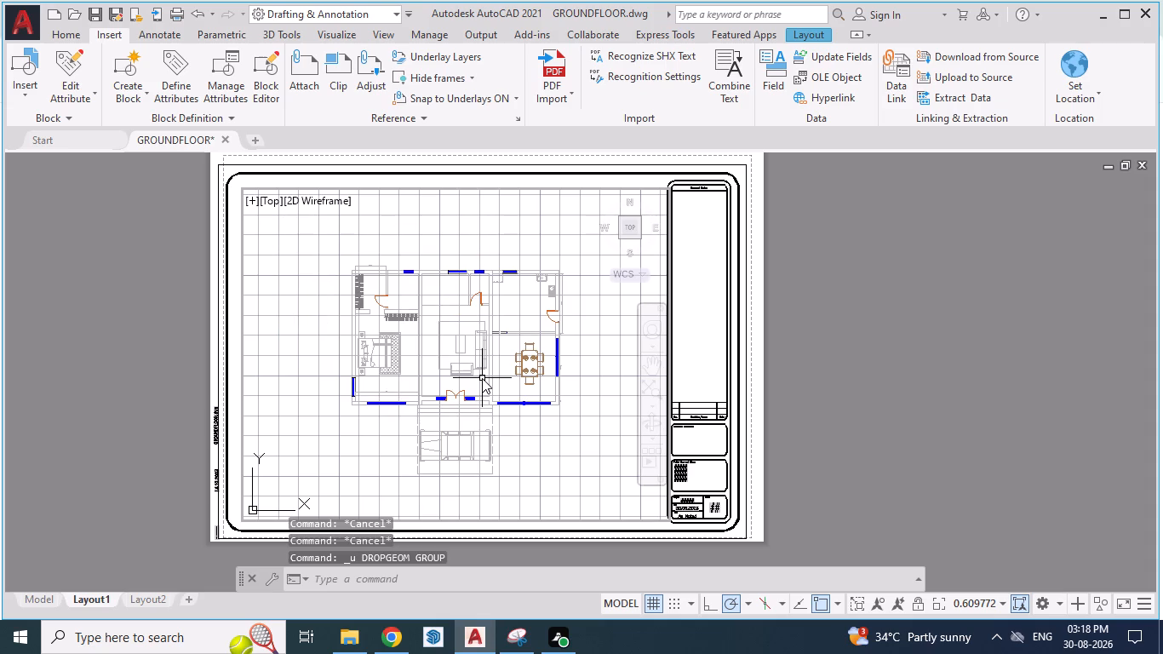
Undo the last zooms and pan of the floor plan inside the viewport.
key(ctrl+z)
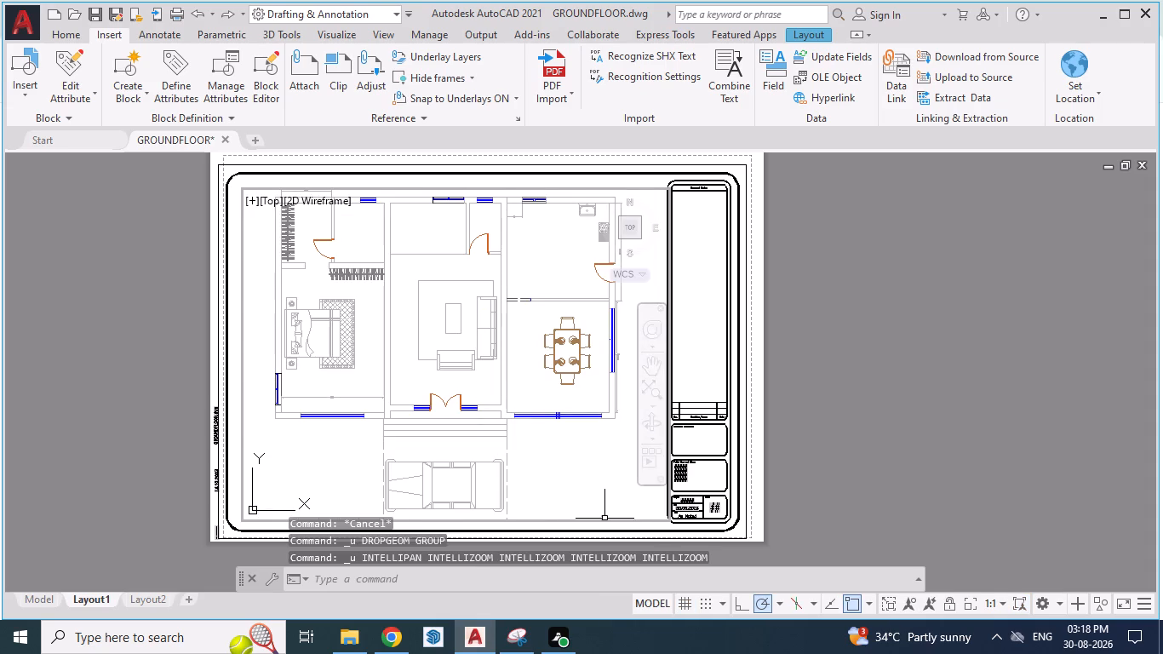
key(Escape)
Turn on the grid display and snap mode inside the floor plan viewport.
click(583, 495)
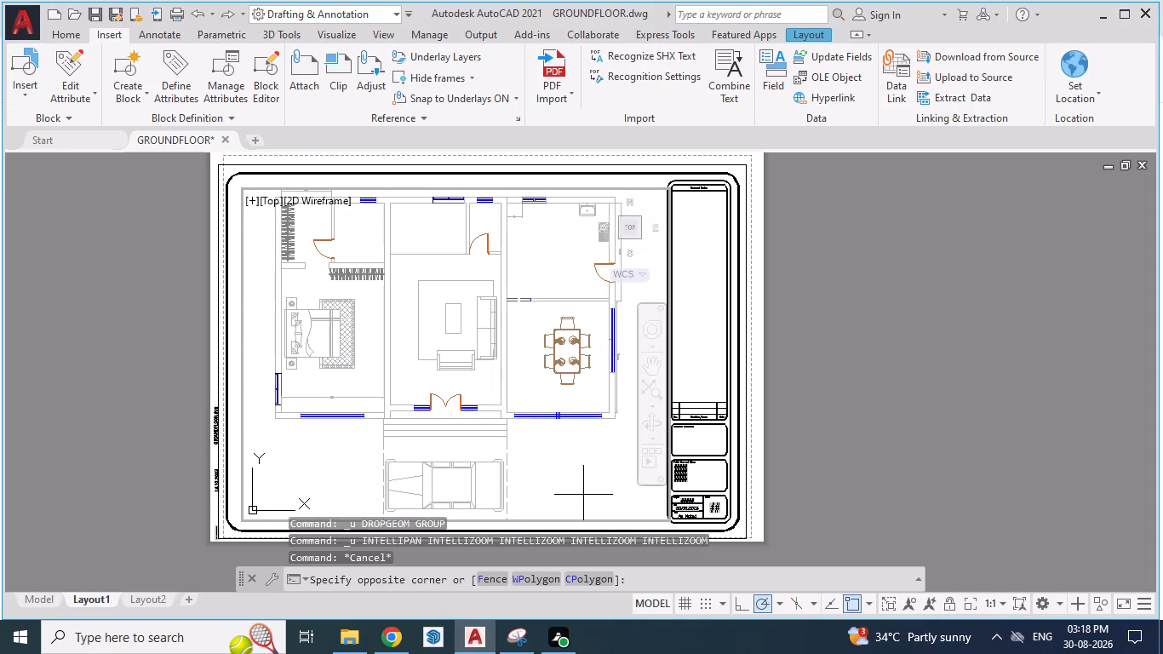
key(F7)
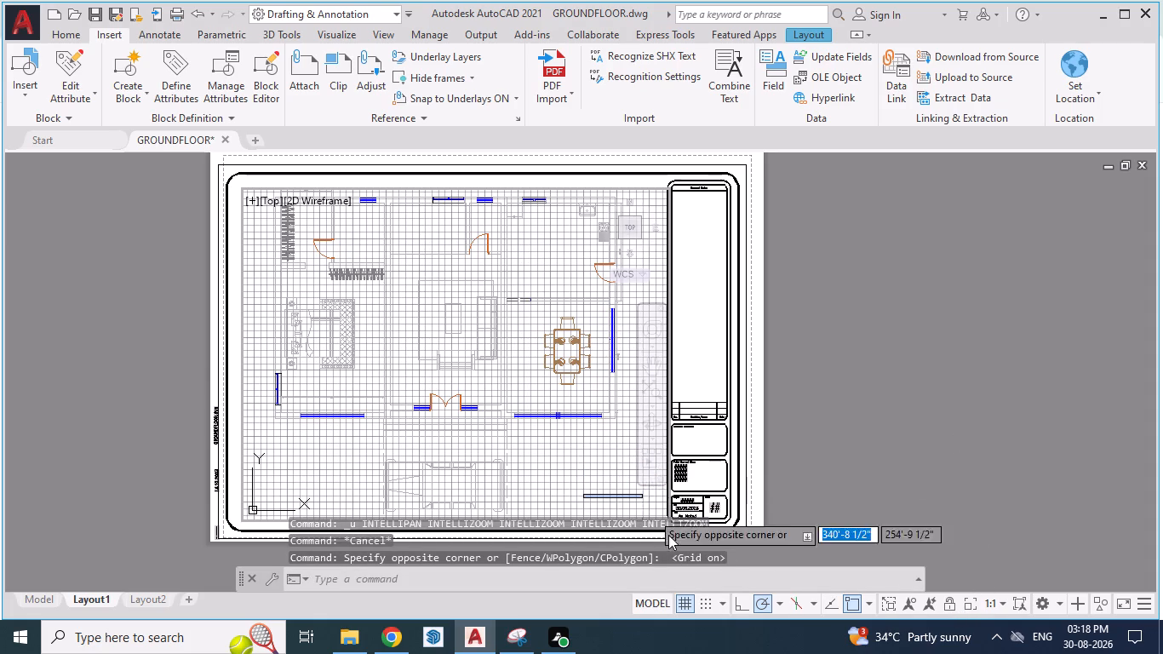
click(723, 608)
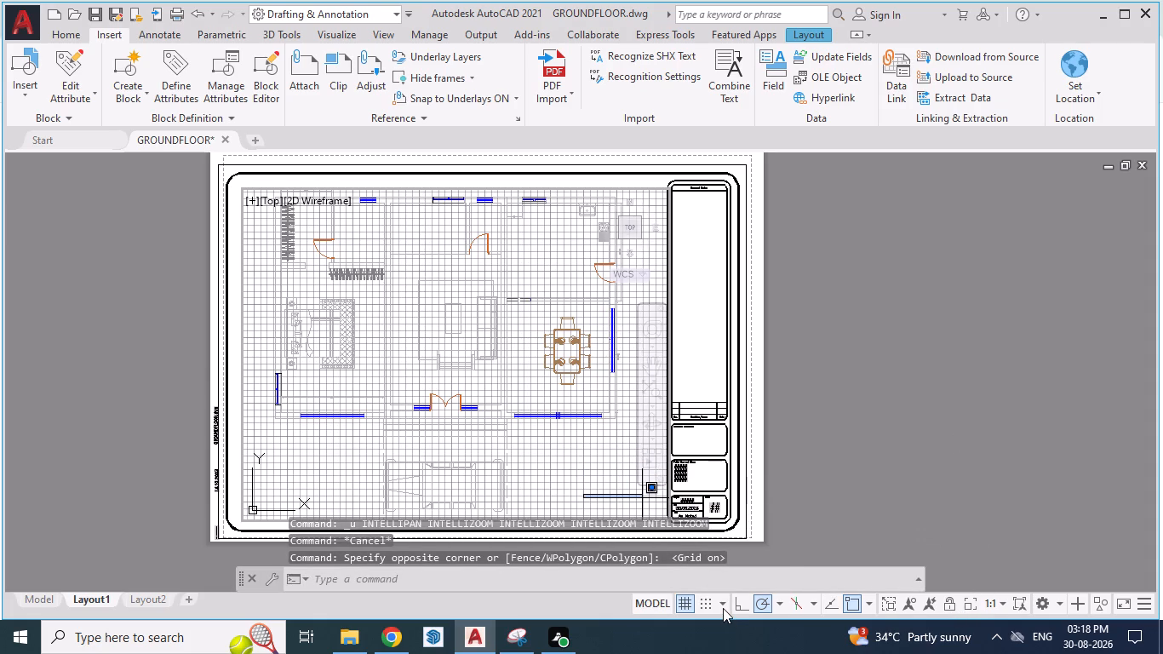
click(722, 557)
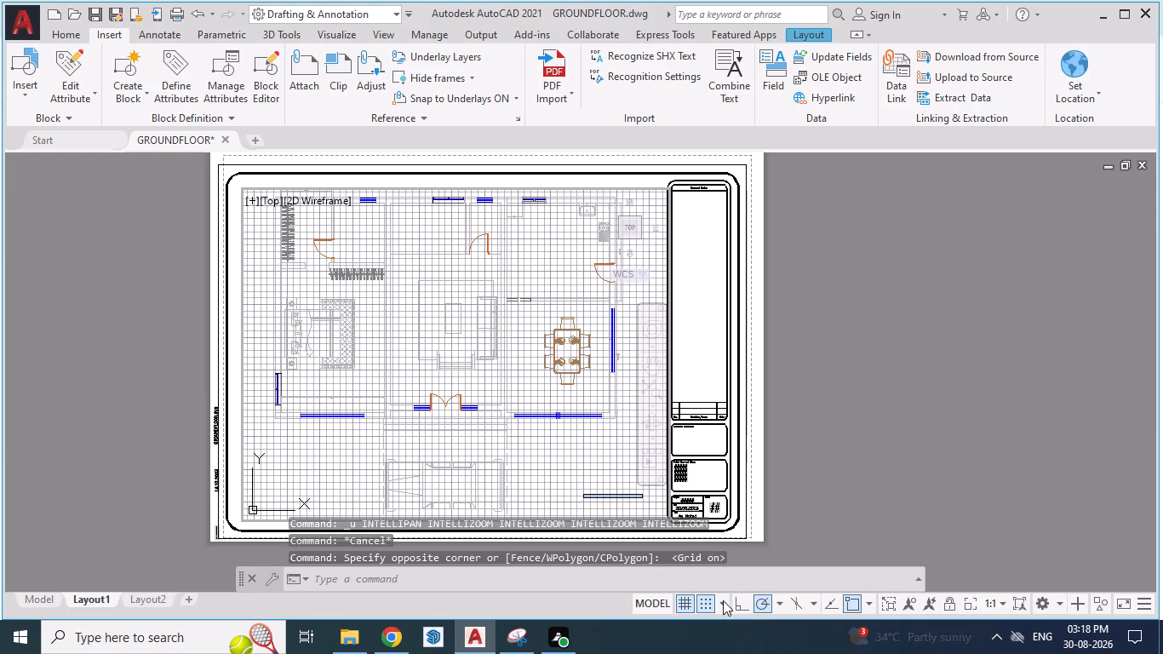
click(722, 605)
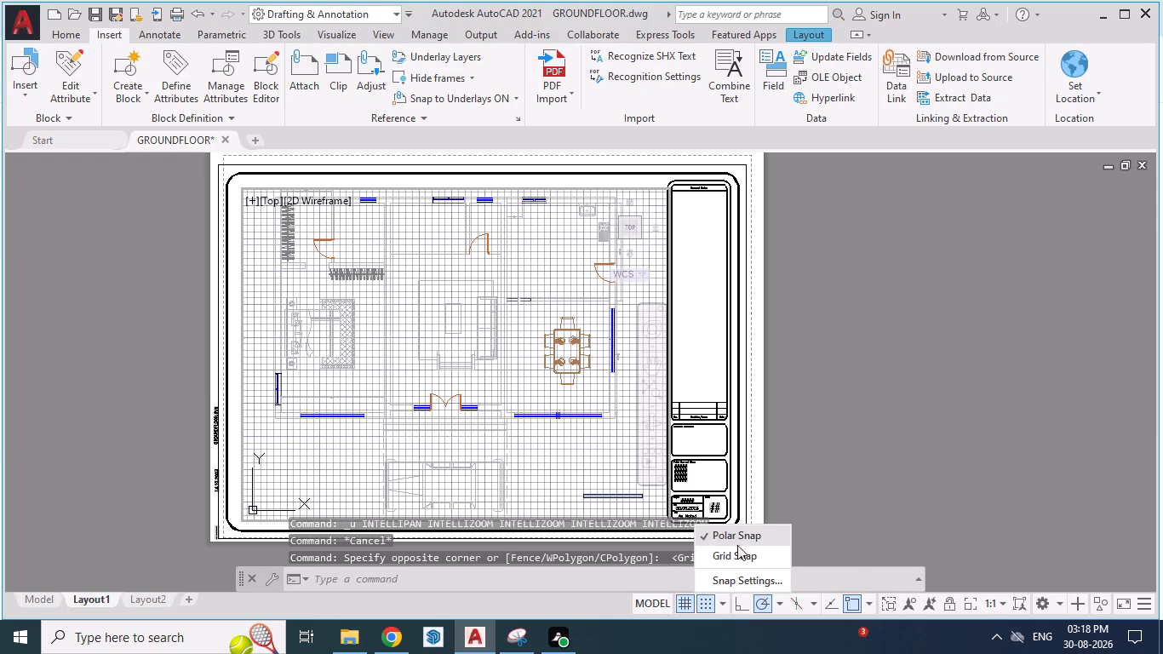
Toggle the grid display inside the floor plan viewport and leave it off.
click(682, 605)
click(682, 605)
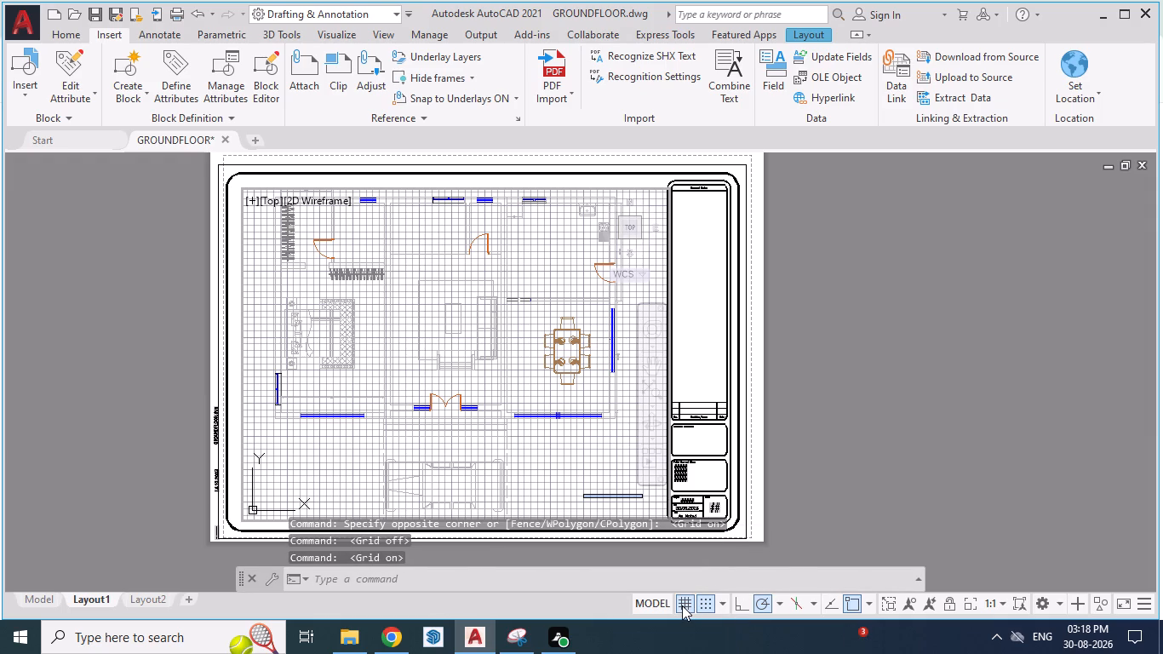
double_click(682, 605)
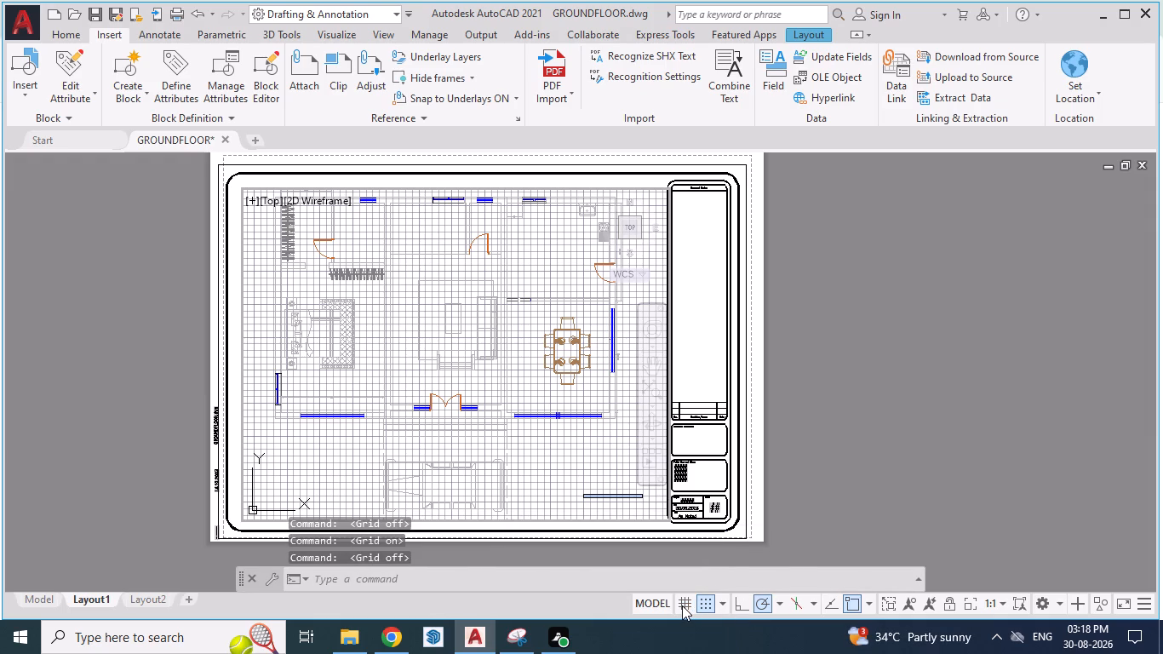
click(682, 605)
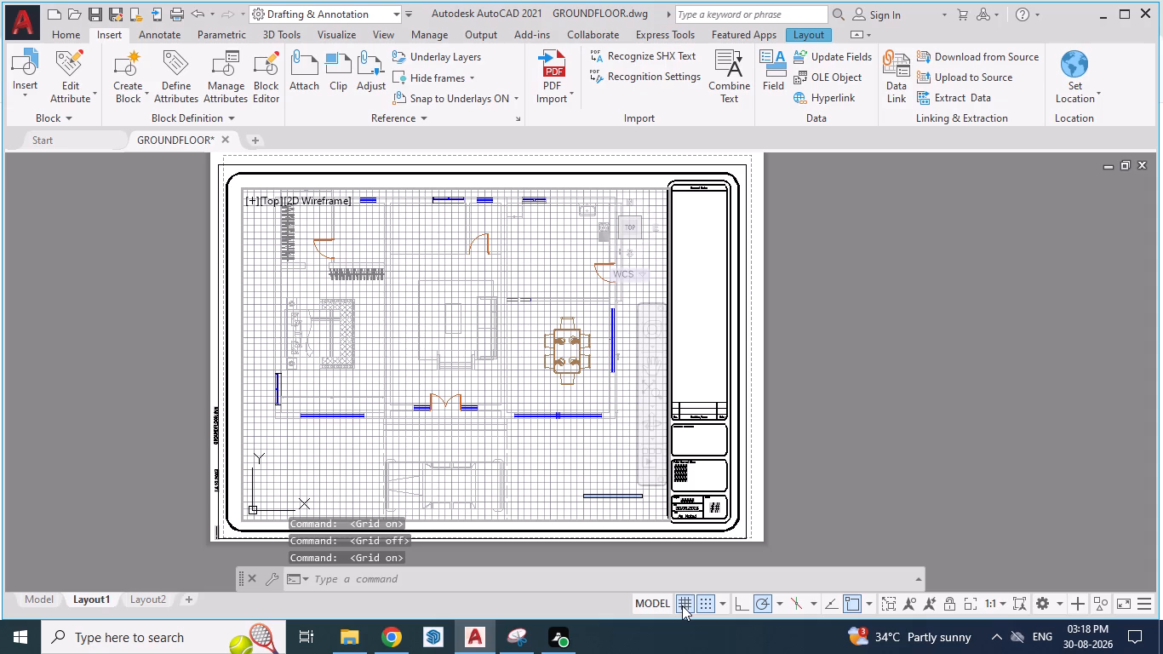
click(682, 605)
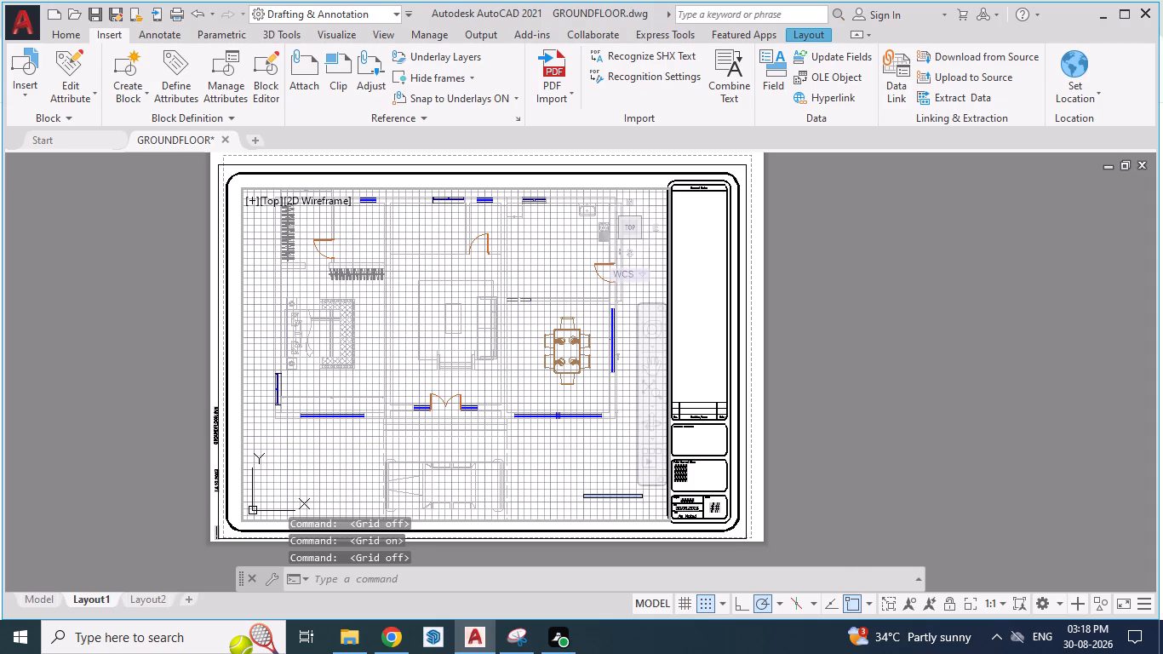
click(687, 606)
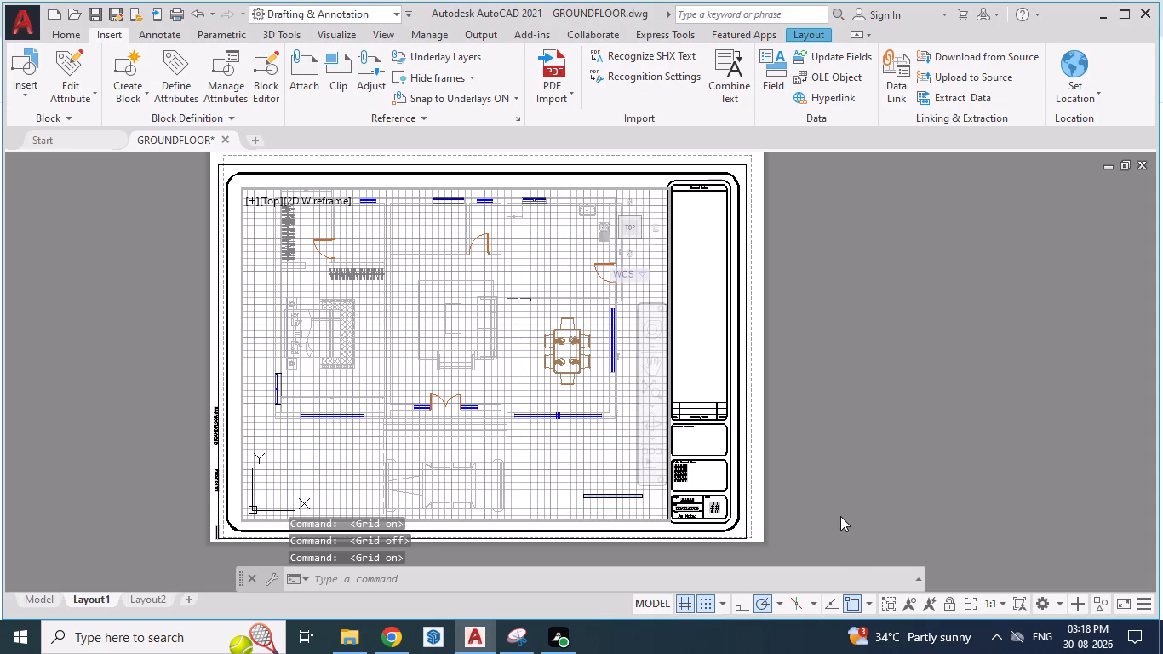
key(Escape)
key(Escape)
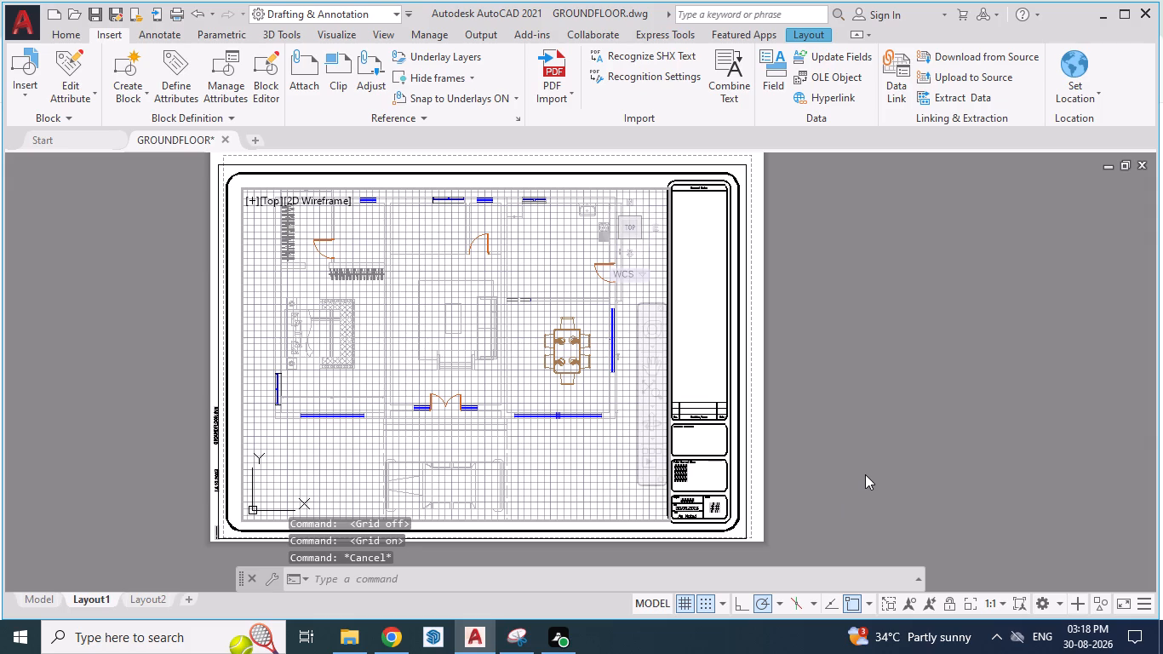
key(F7)
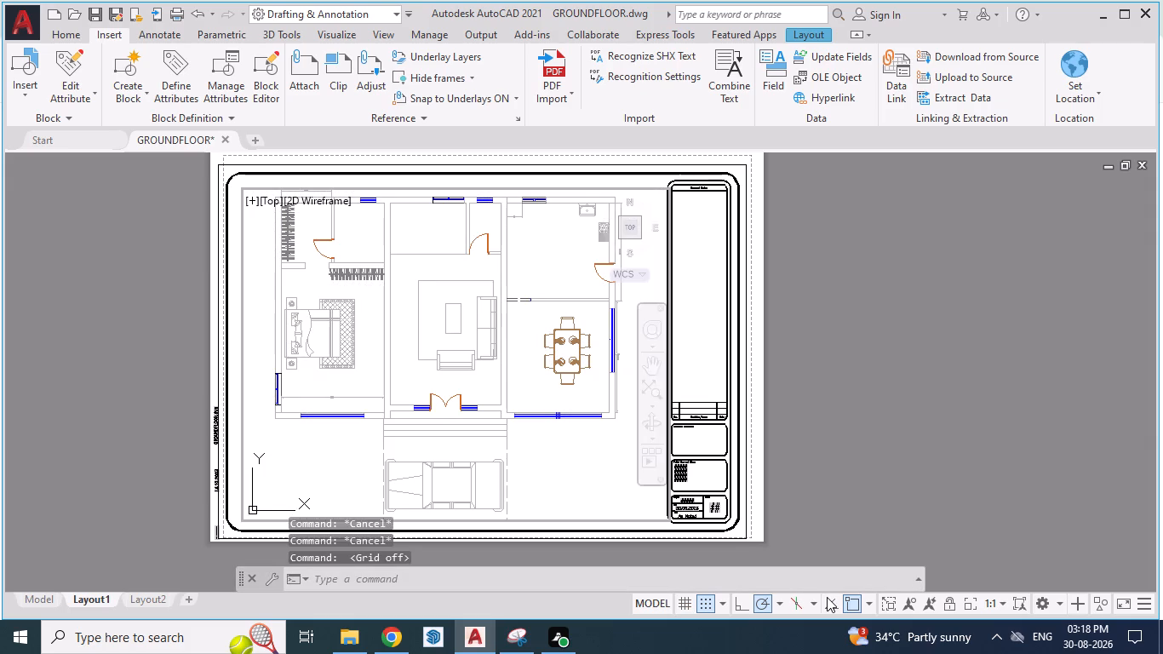
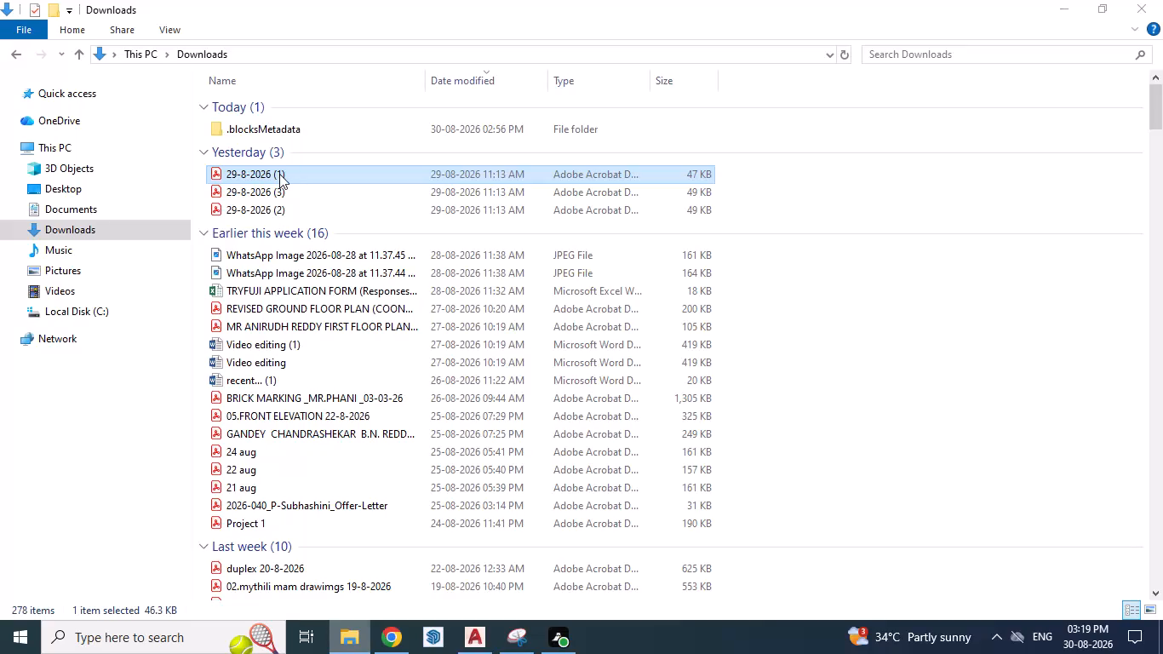
Open the REVISED GROUND FLOOR PLAN (COONOOR VILLA) PDF from Downloads in Acrobat.
double_click(295, 305)
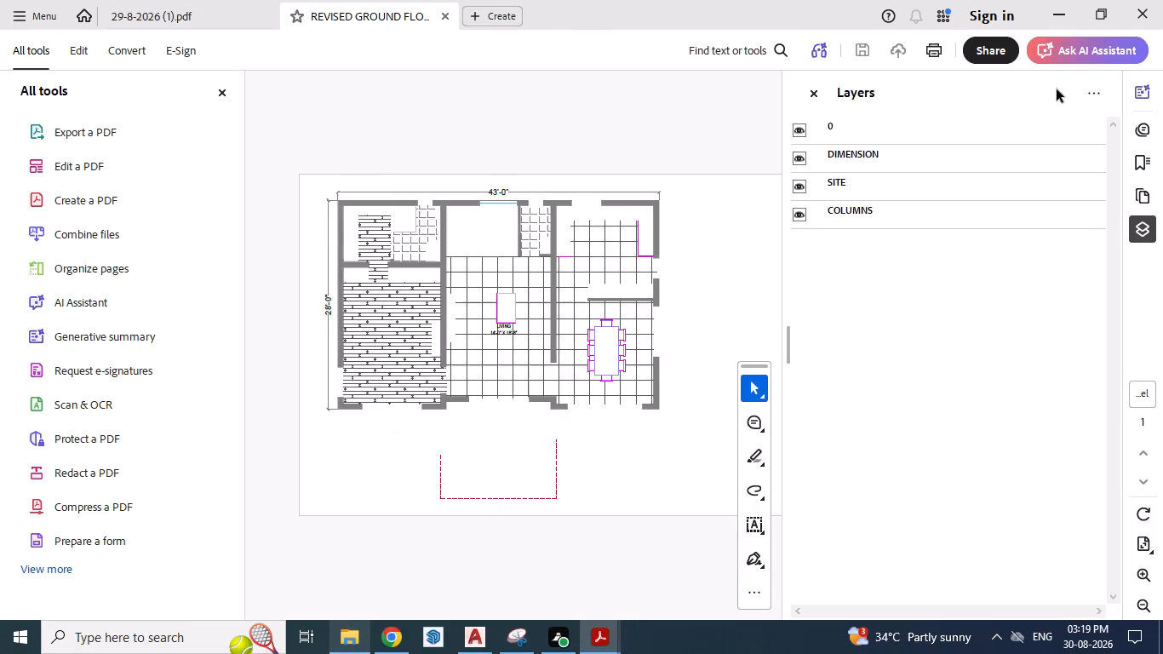
click(231, 20)
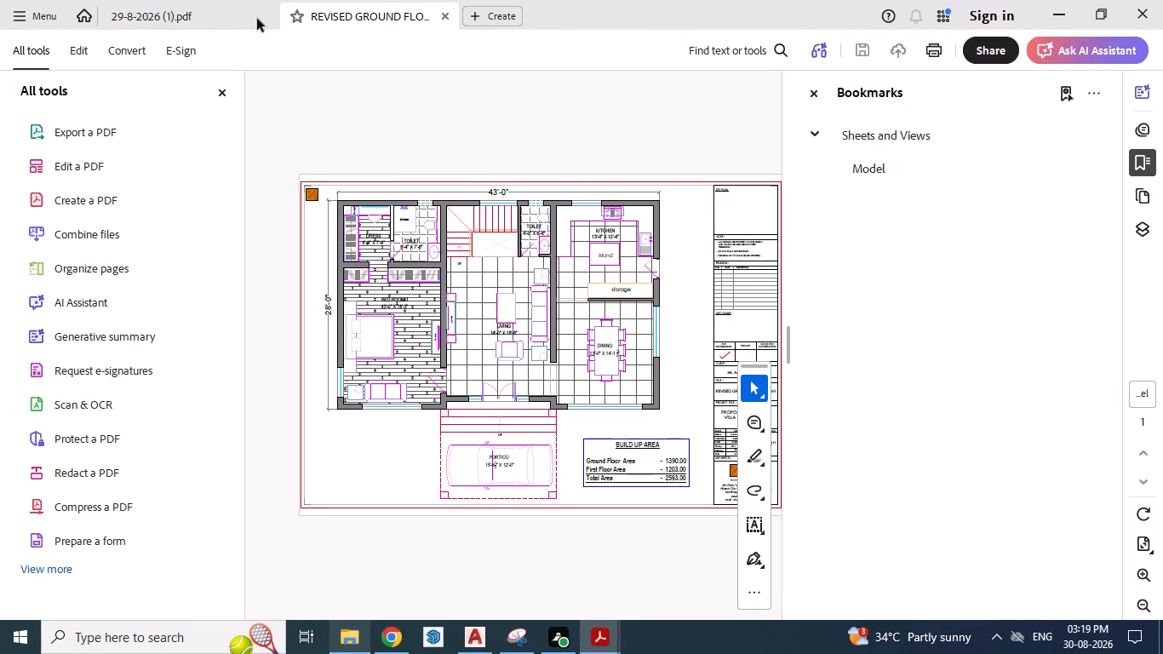
click(330, 17)
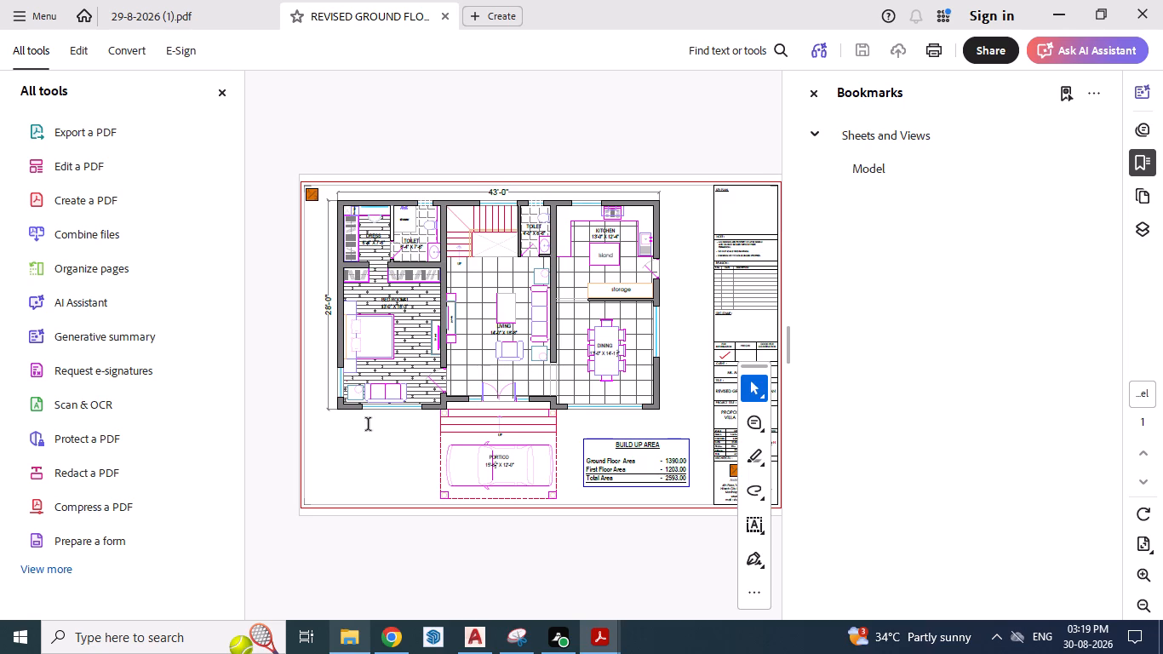
Copy the BUILD UP AREA text with the ground floor, first floor and total area lines from the PDF plan.
click(668, 551)
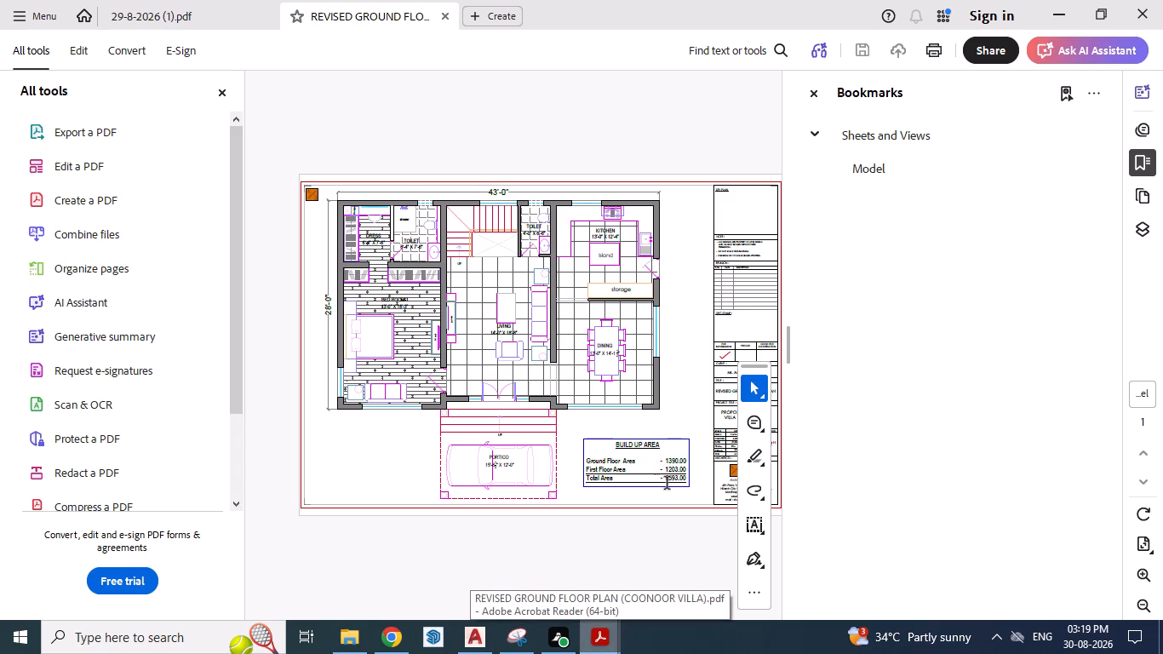
drag(690, 486, 604, 435)
drag(610, 441, 659, 470)
click(654, 457)
drag(618, 447, 674, 482)
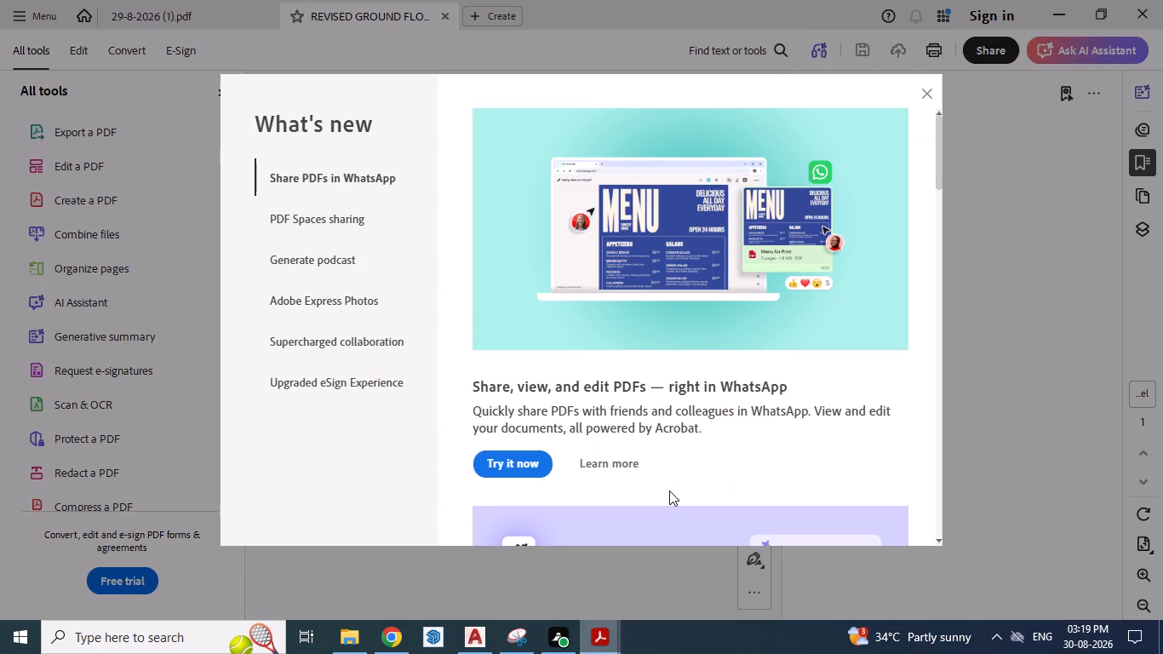
key(ctrl+c)
click(931, 100)
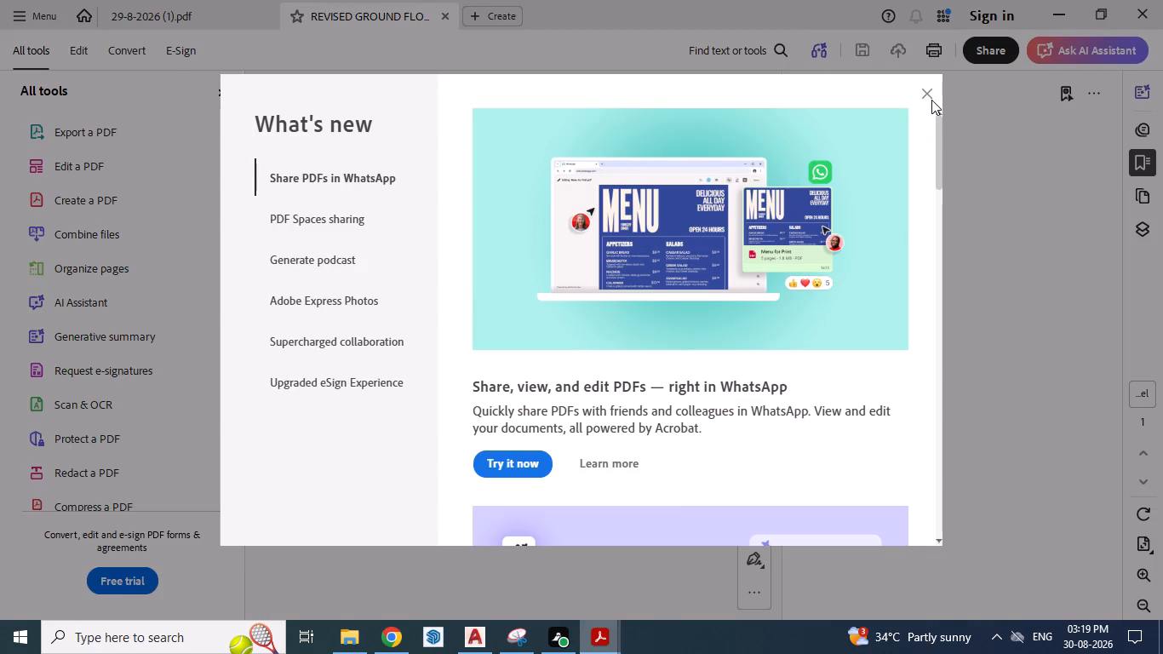
click(927, 95)
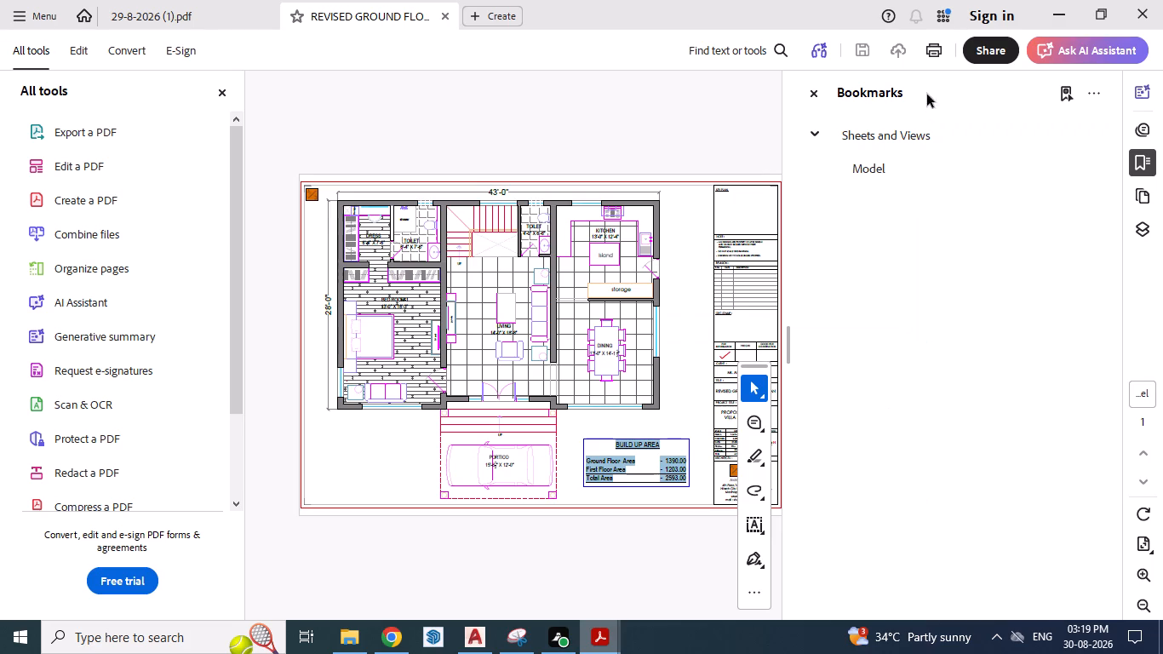
key(ctrl+c)
drag(701, 485, 673, 536)
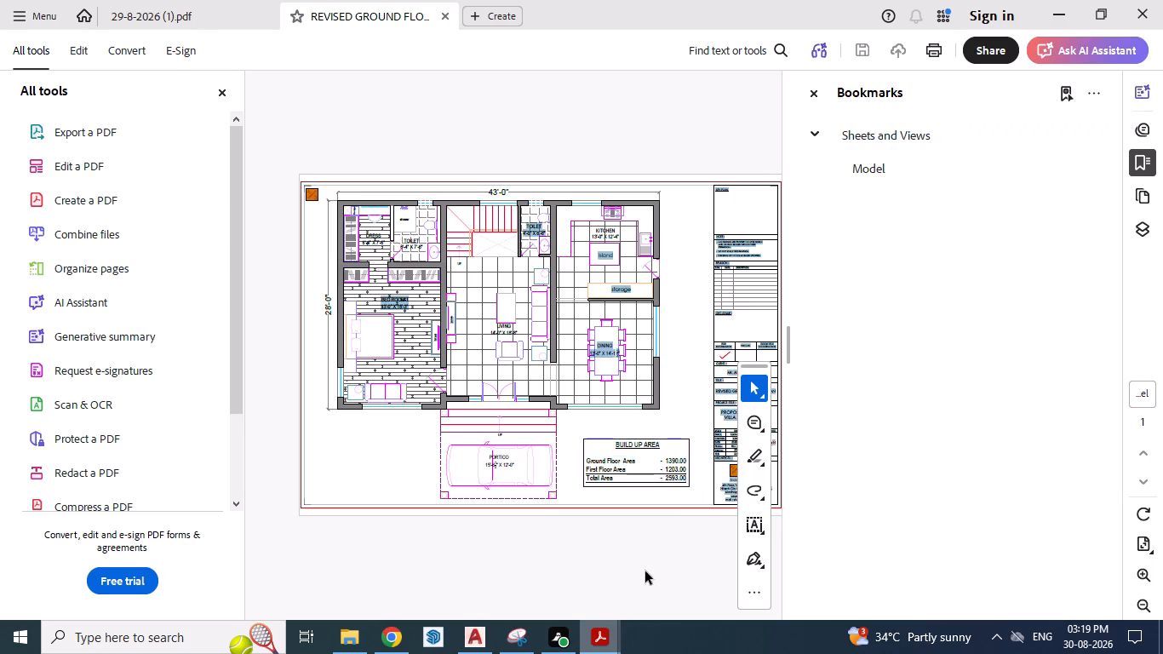
Switch to AutoCAD and paste the copied BUILD UP AREA text in model space, beside the parked car.
click(478, 639)
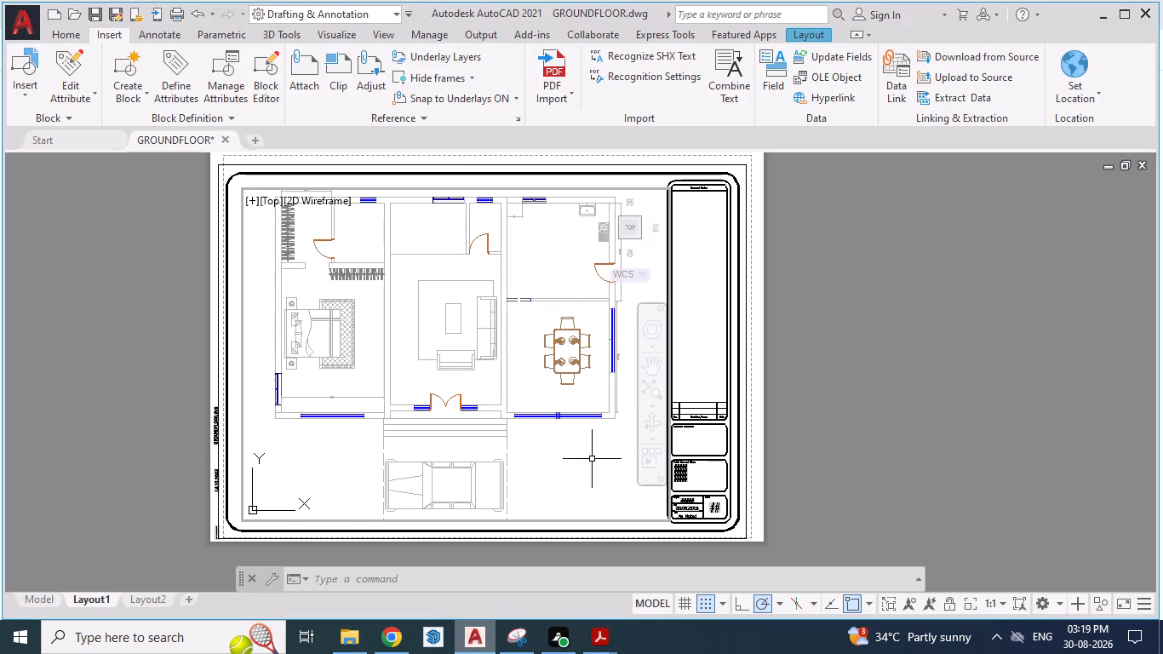
scroll(563, 486, up, 1)
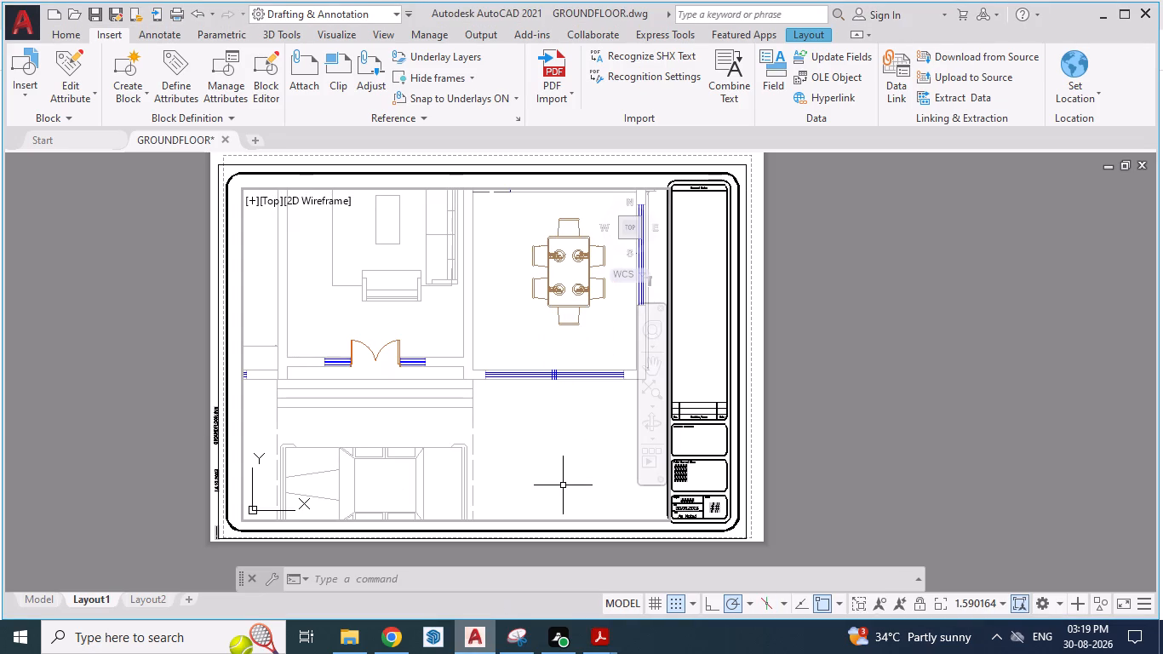
click(42, 597)
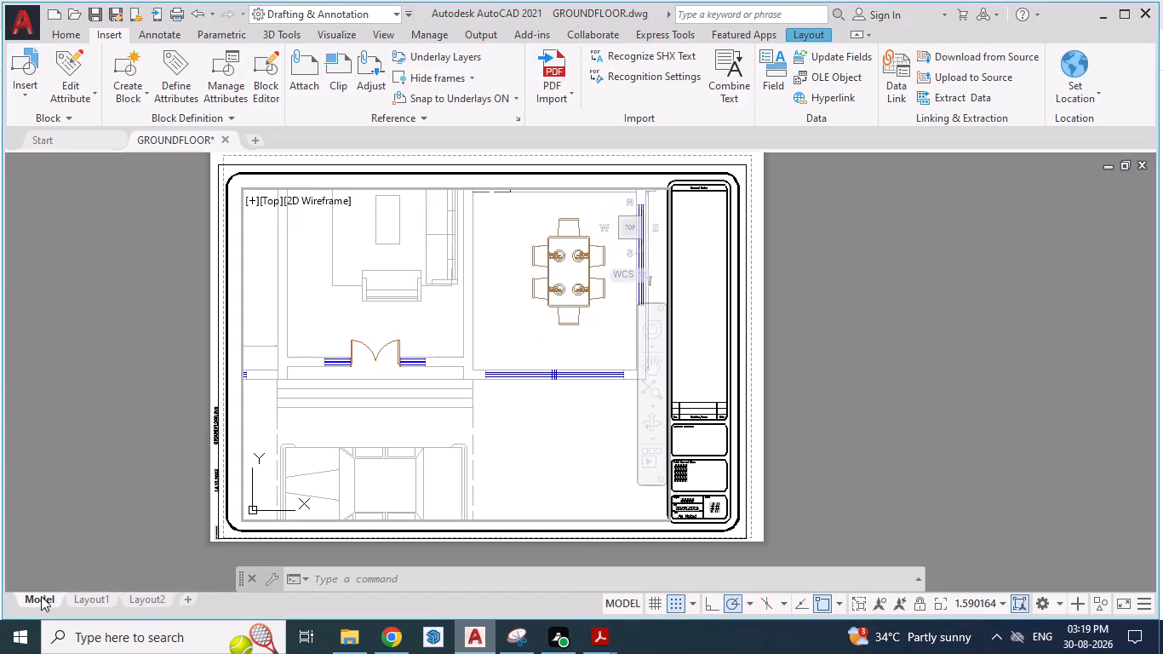
scroll(476, 353, up, 1)
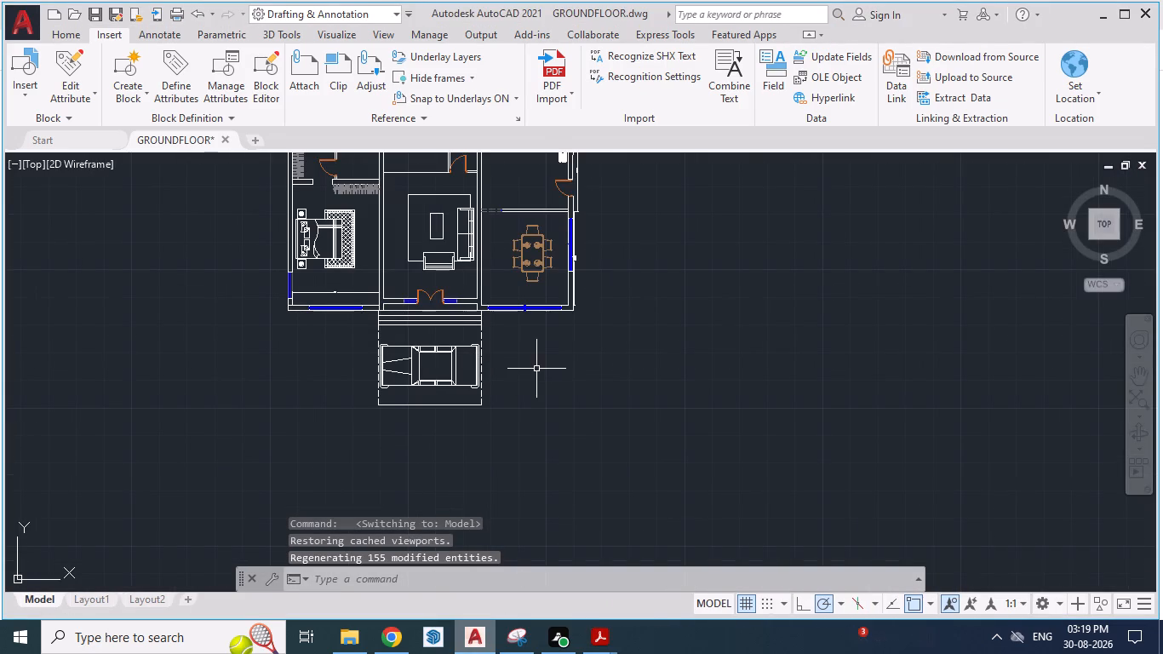
key(ctrl+v)
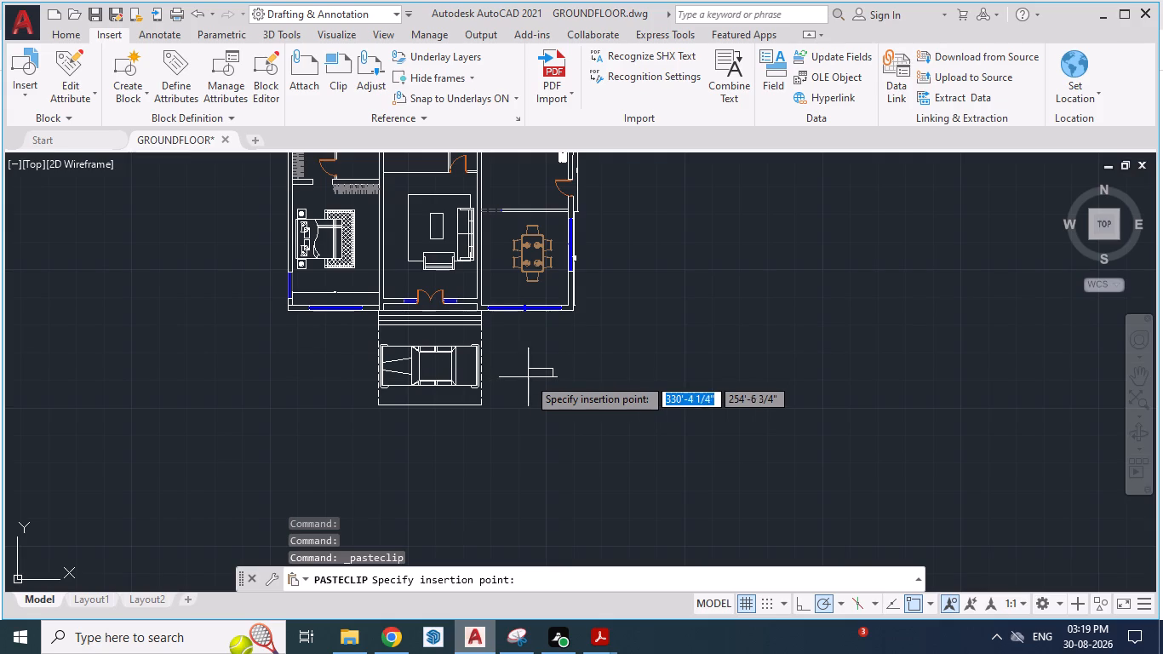
click(532, 375)
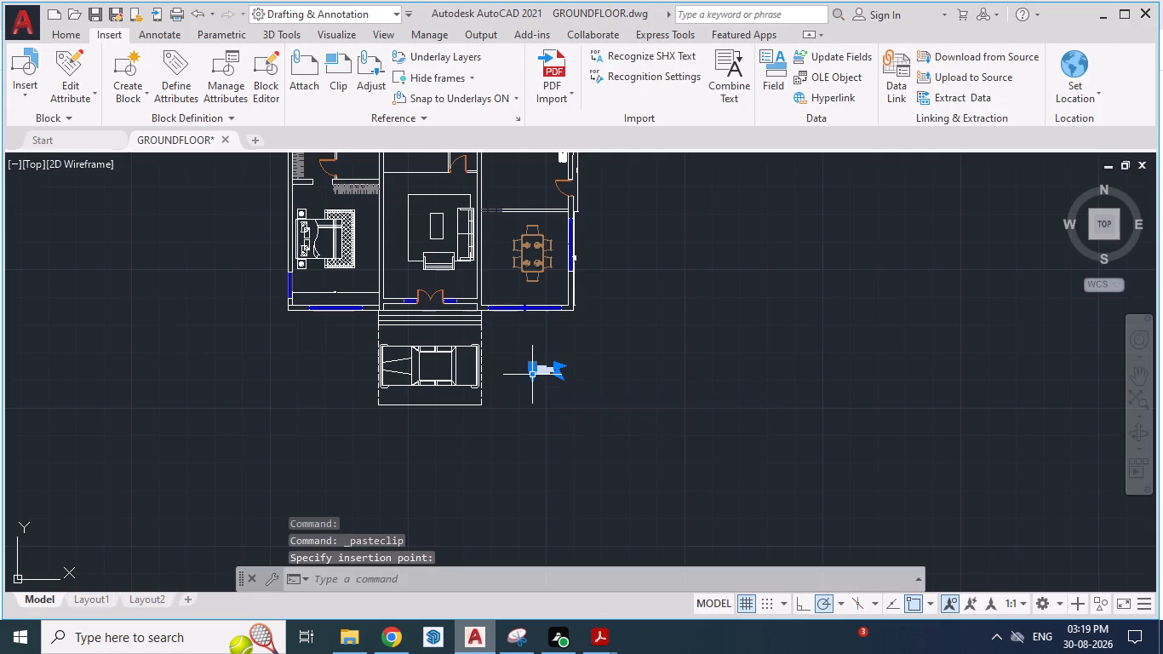
scroll(532, 375, up, 4)
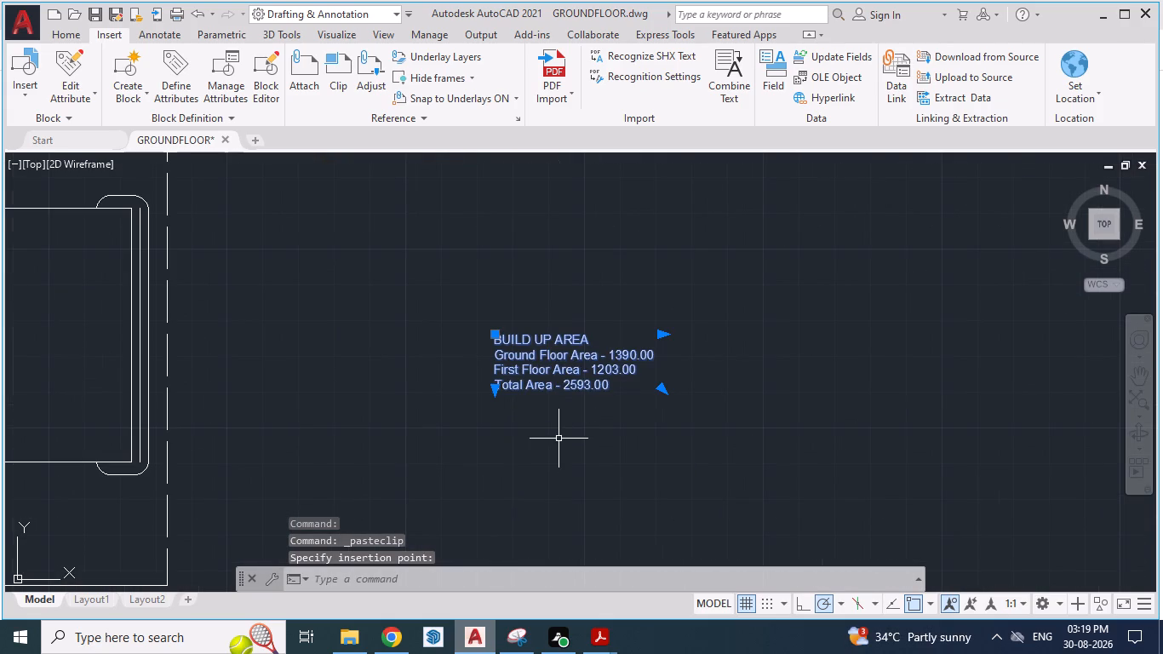
key(Escape)
Draw a rectangle as a frame around the BUILD UP AREA text, leaving a margin on all sides.
text(REC)
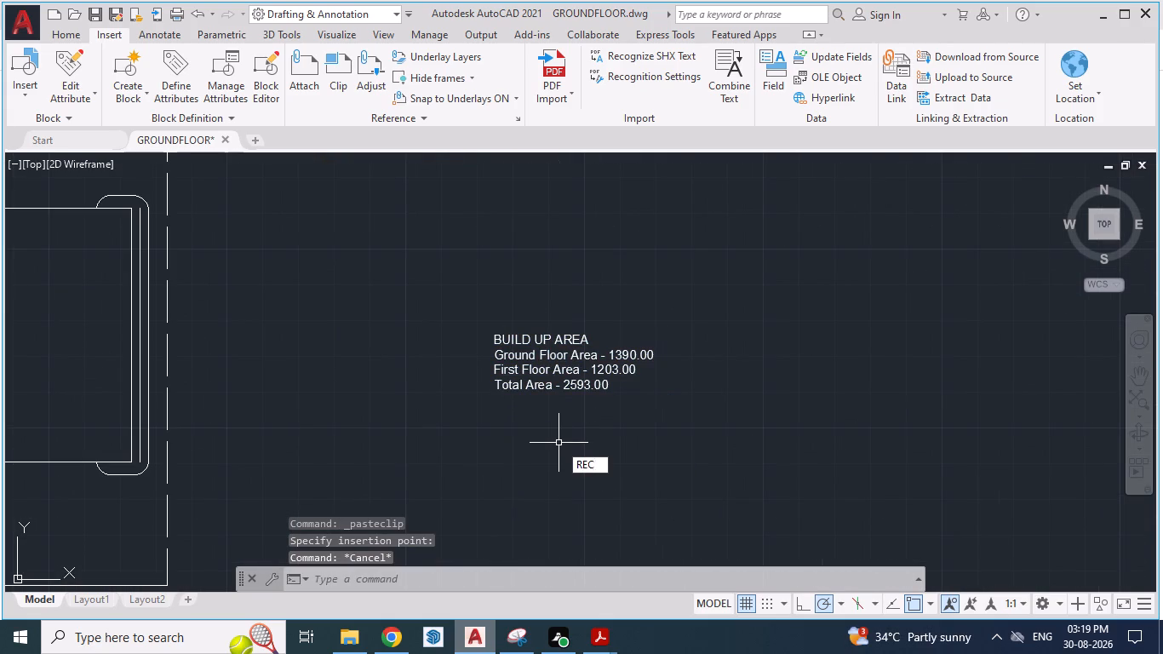
key(Return)
click(433, 302)
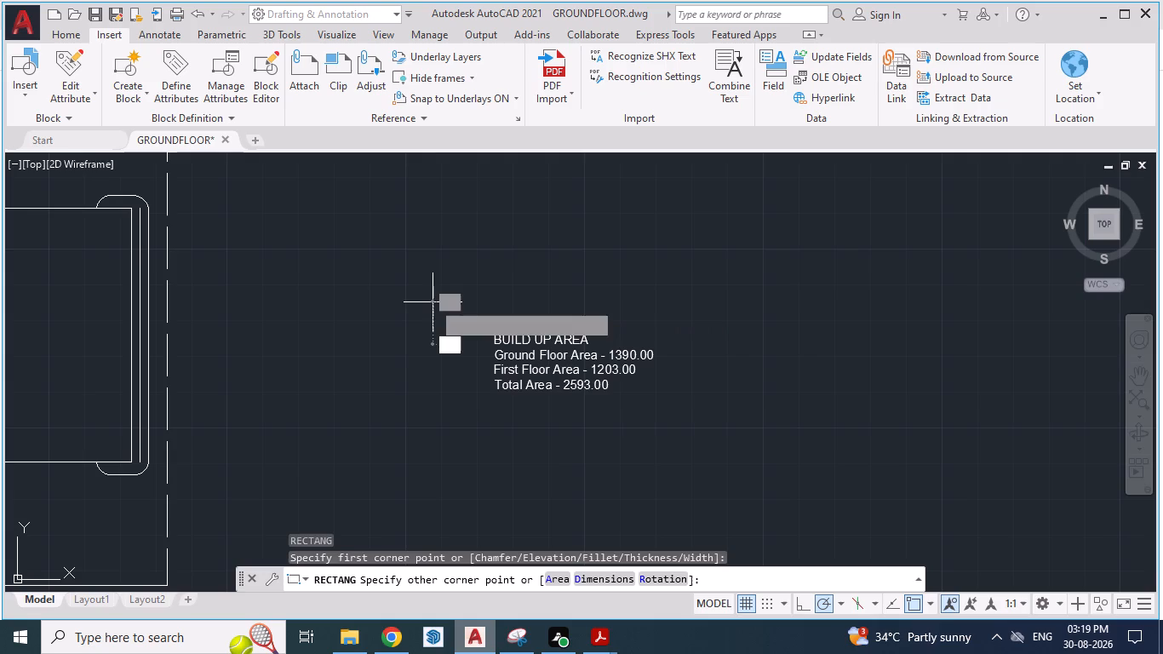
click(774, 483)
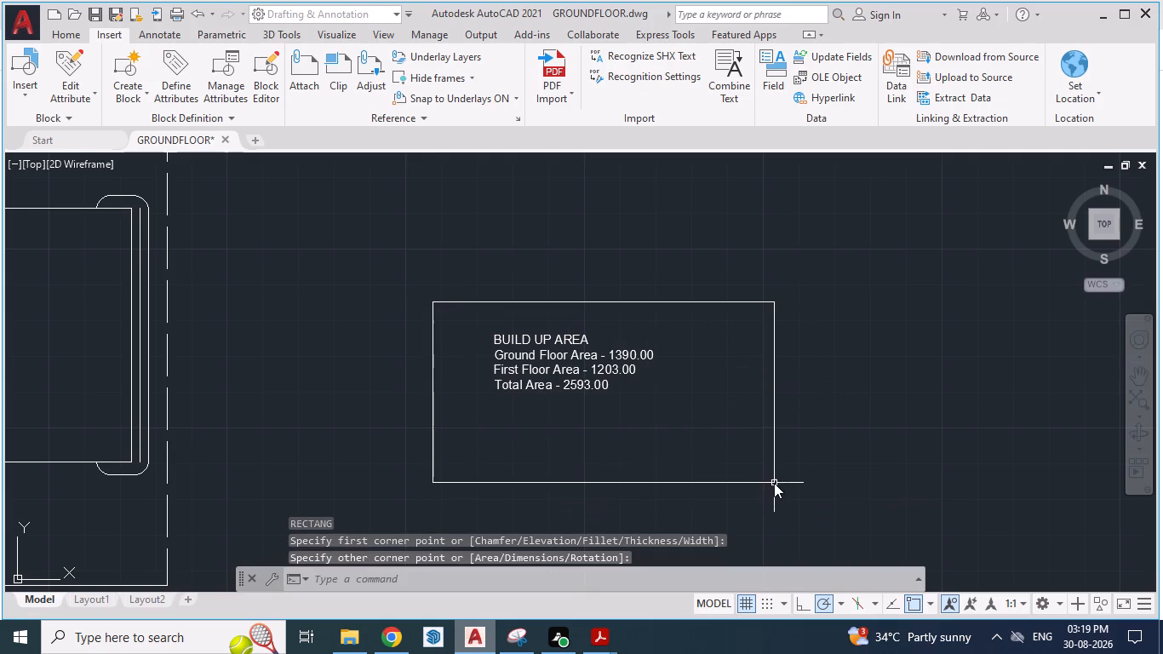
Scale up the BUILD UP AREA text freehand from its lower-left corner to nearly fill the frame.
scroll(676, 445, down, 2)
scroll(627, 438, up, 1)
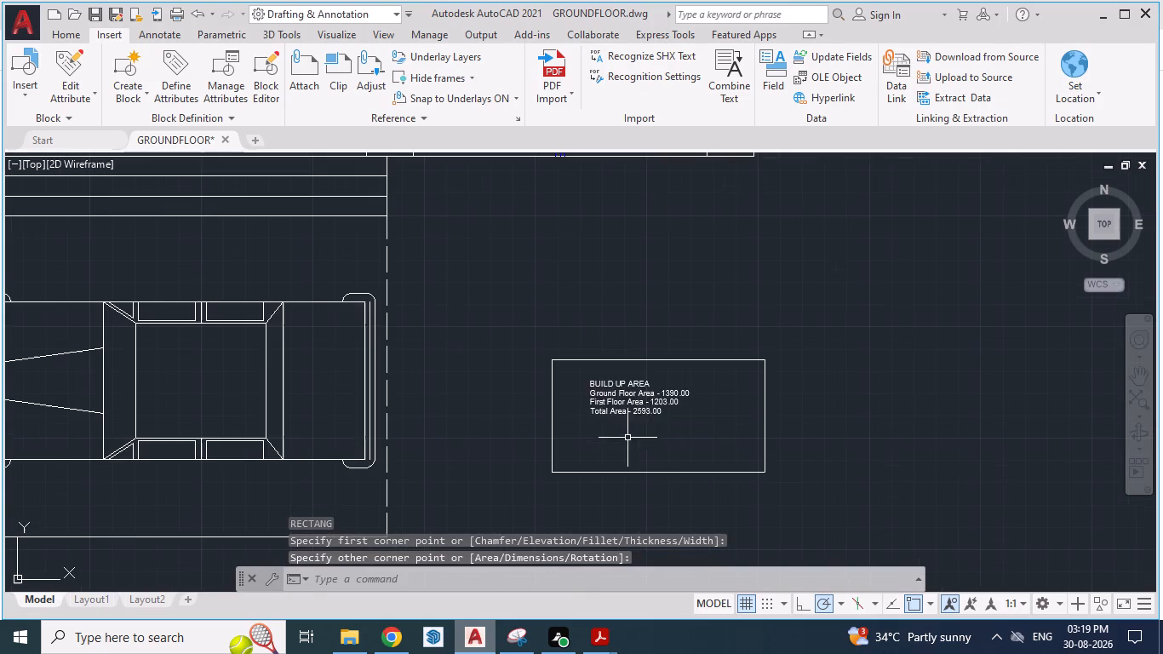
drag(669, 424, 582, 376)
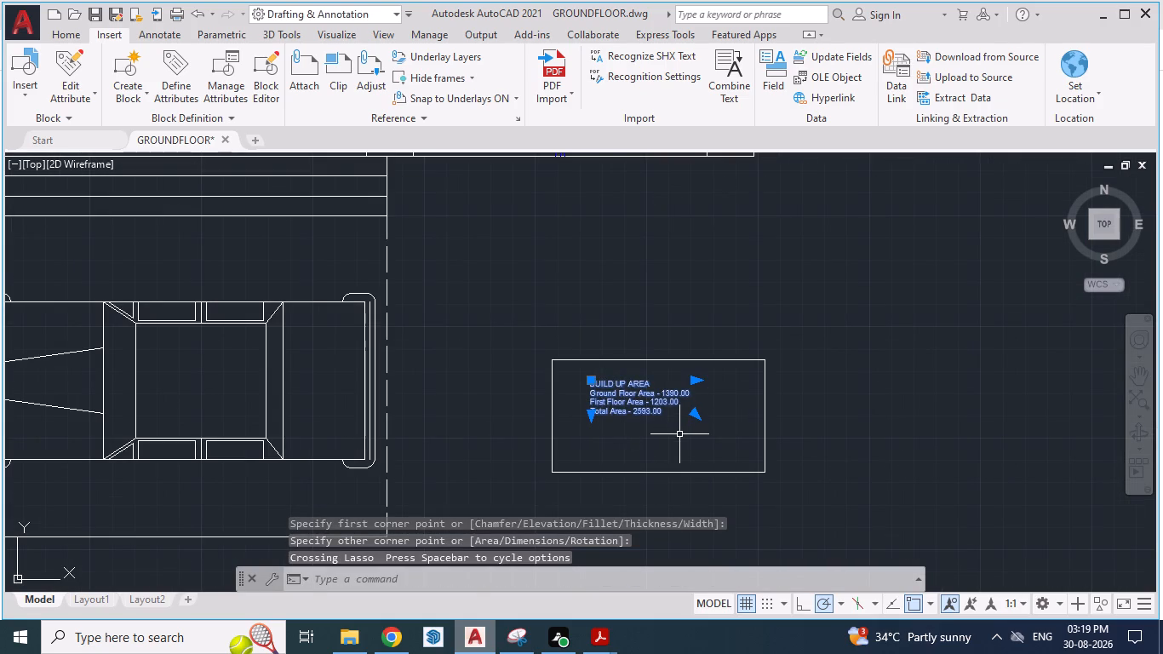
text(SCA)
key(Return)
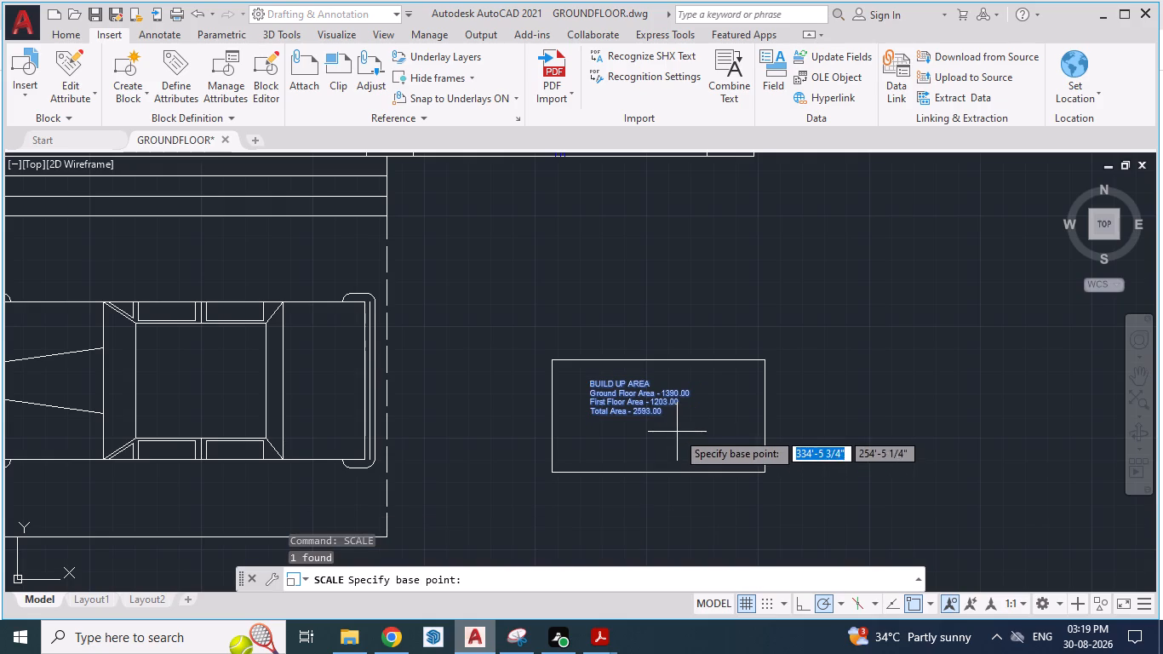
drag(613, 395, 640, 416)
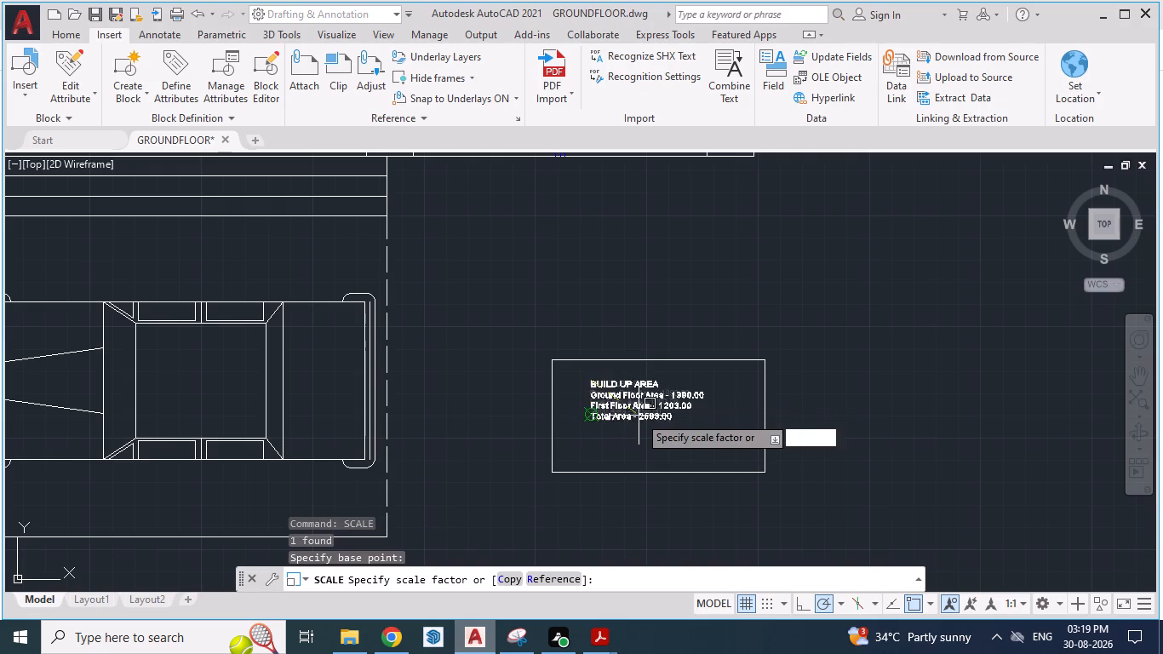
drag(640, 416, 658, 450)
click(658, 450)
Move the enlarged BUILD UP AREA text left so that all its lines fit inside the rectangular frame.
click(593, 392)
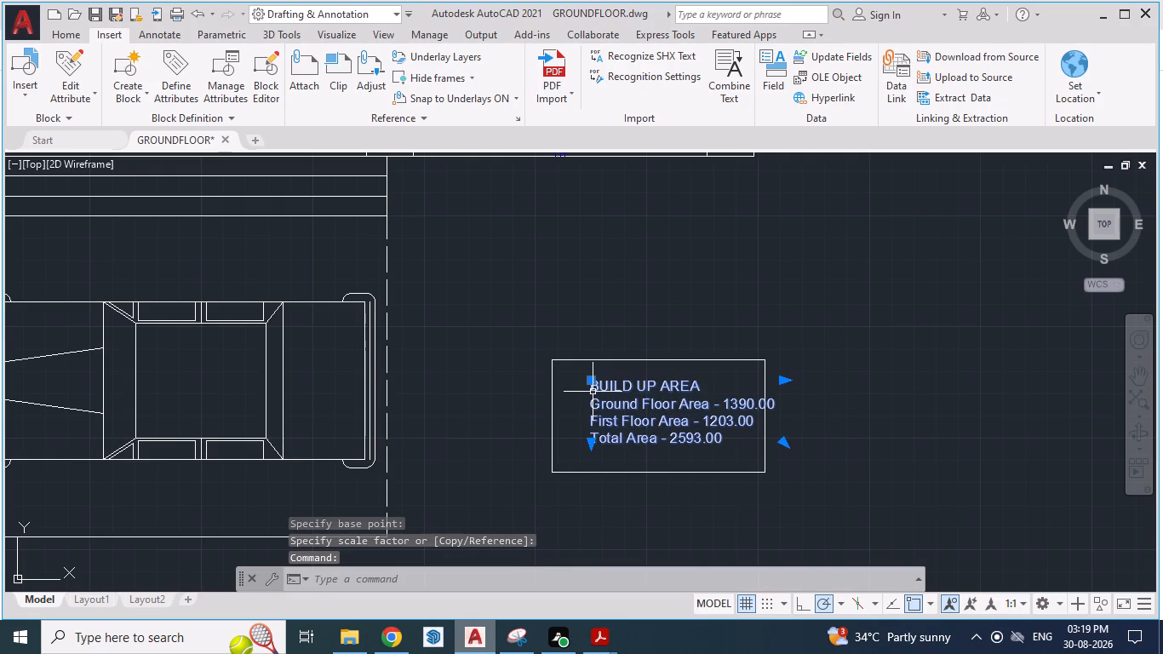
key(m)
key(Return)
drag(589, 380, 568, 390)
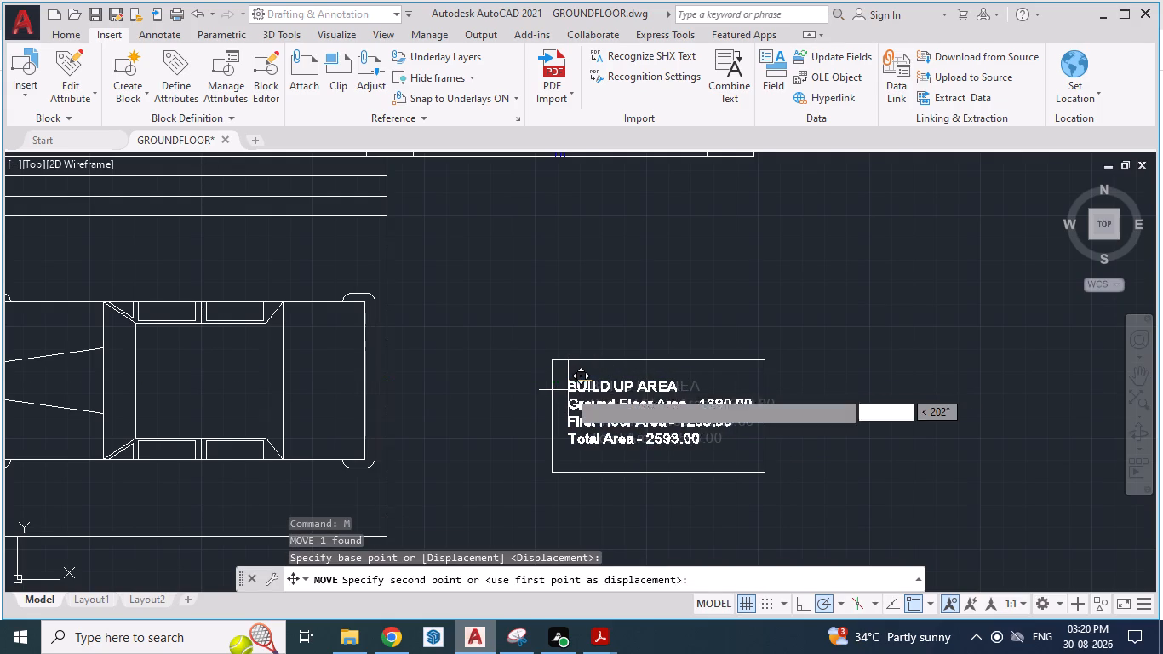
drag(568, 390, 568, 386)
click(568, 386)
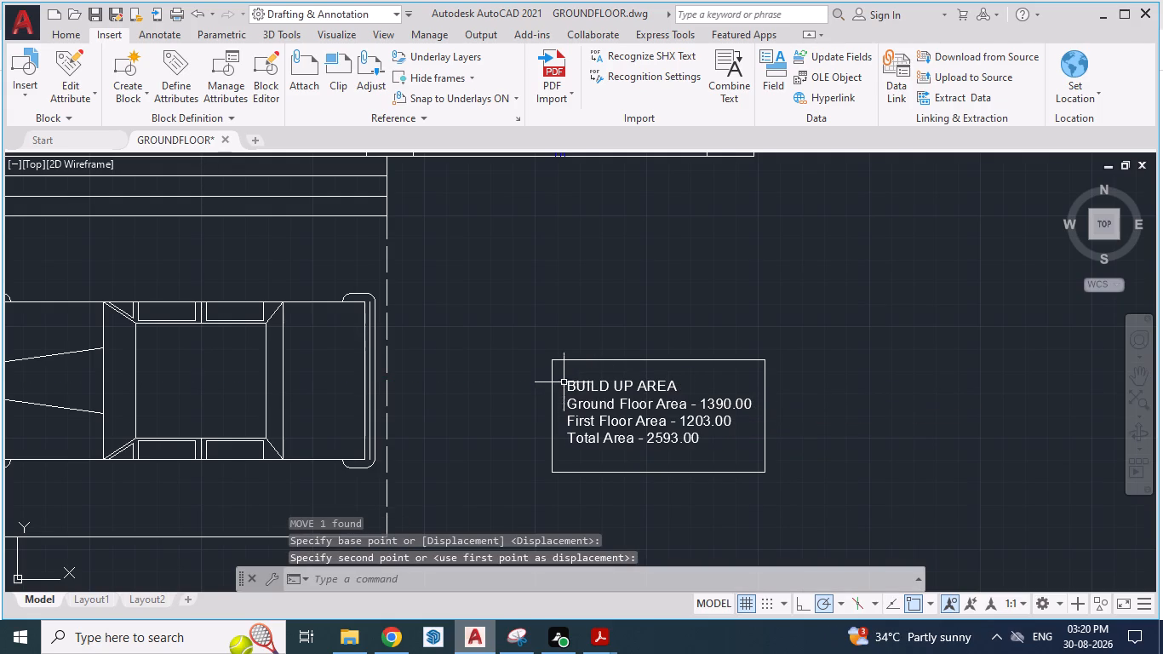
Move the BUILD UP AREA frame and its text in model space closer to the car porch, and return to Layout1.
scroll(613, 301, down, 2)
scroll(558, 371, down, 1)
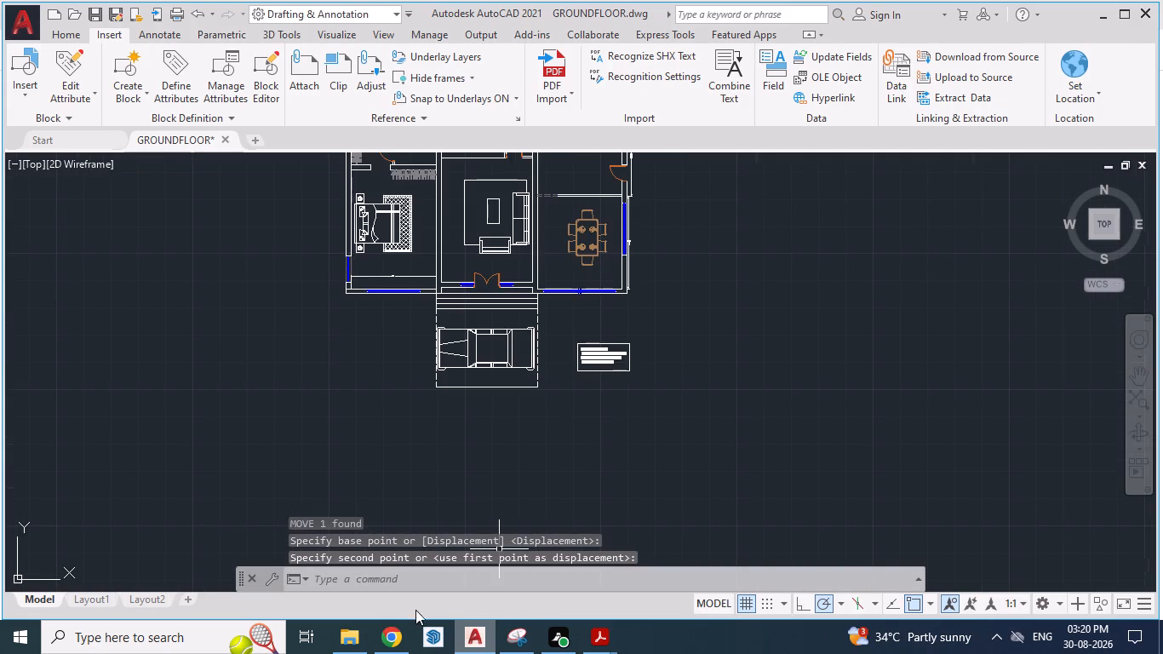
click(91, 600)
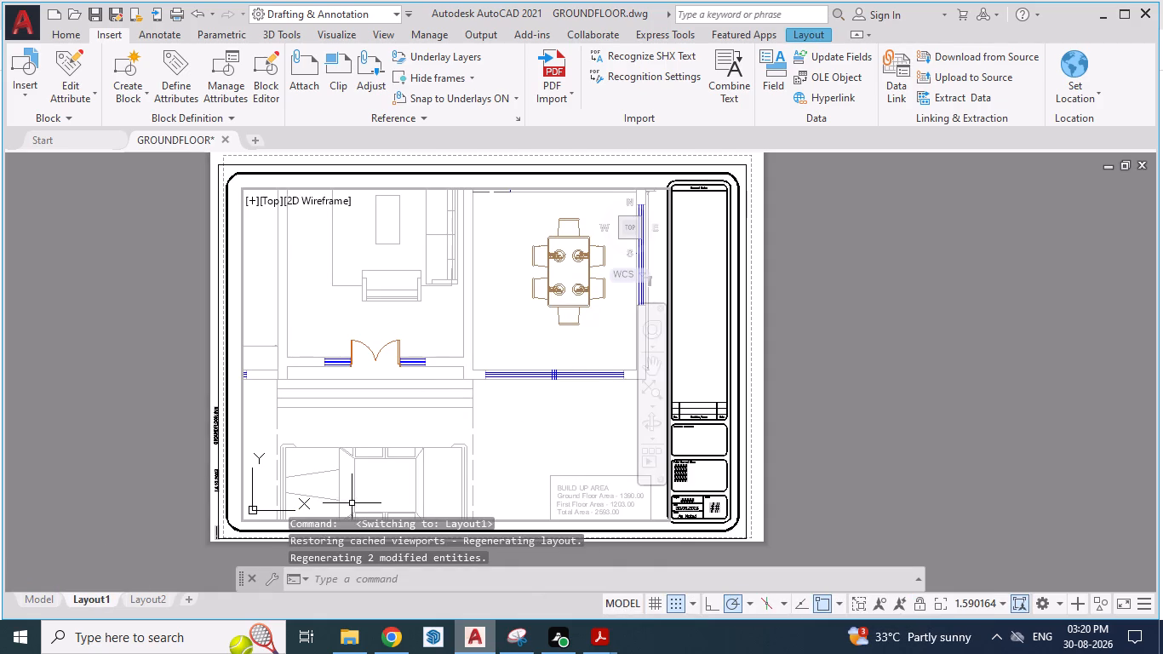
click(39, 601)
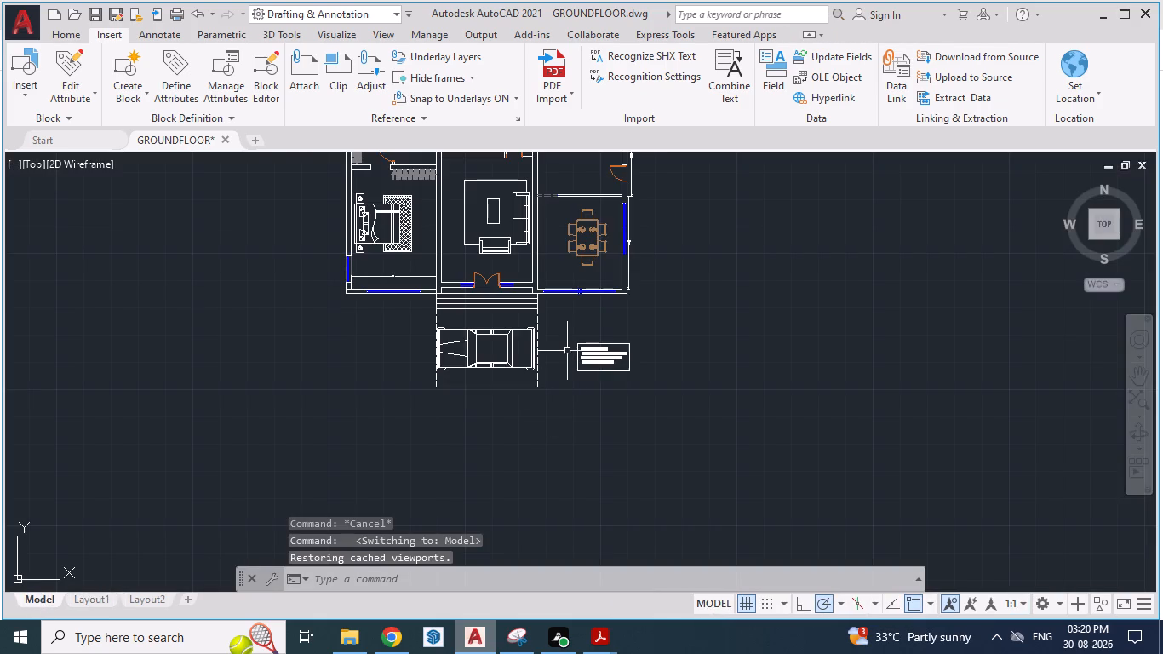
scroll(565, 348, up, 1)
click(665, 313)
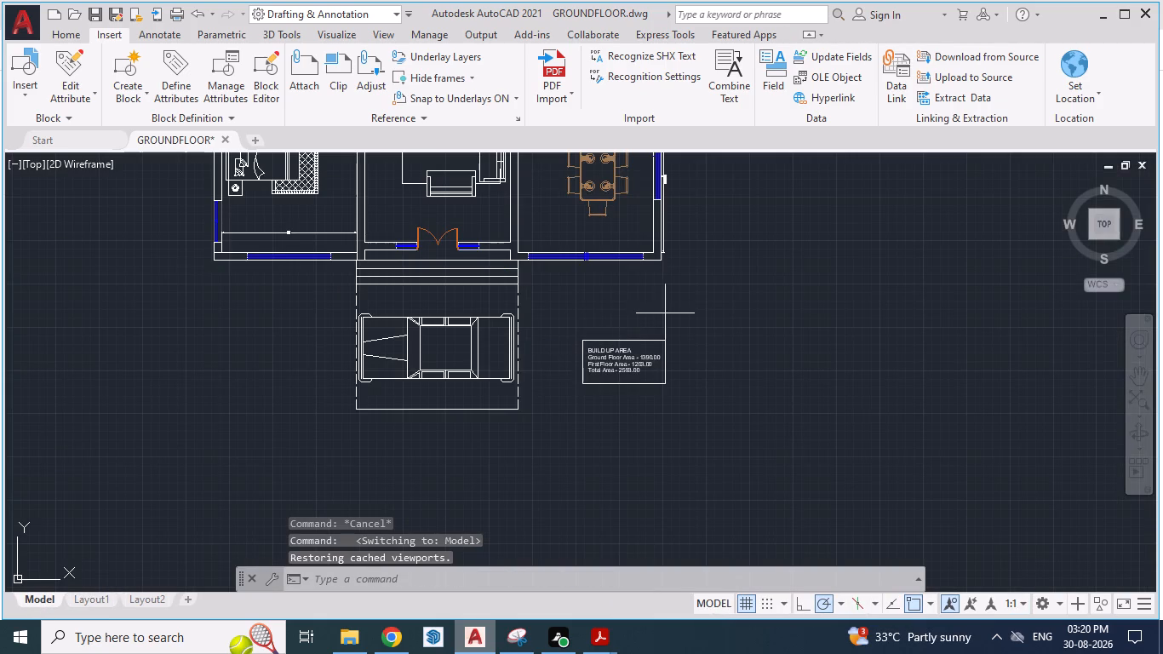
click(633, 393)
key(m)
key(Return)
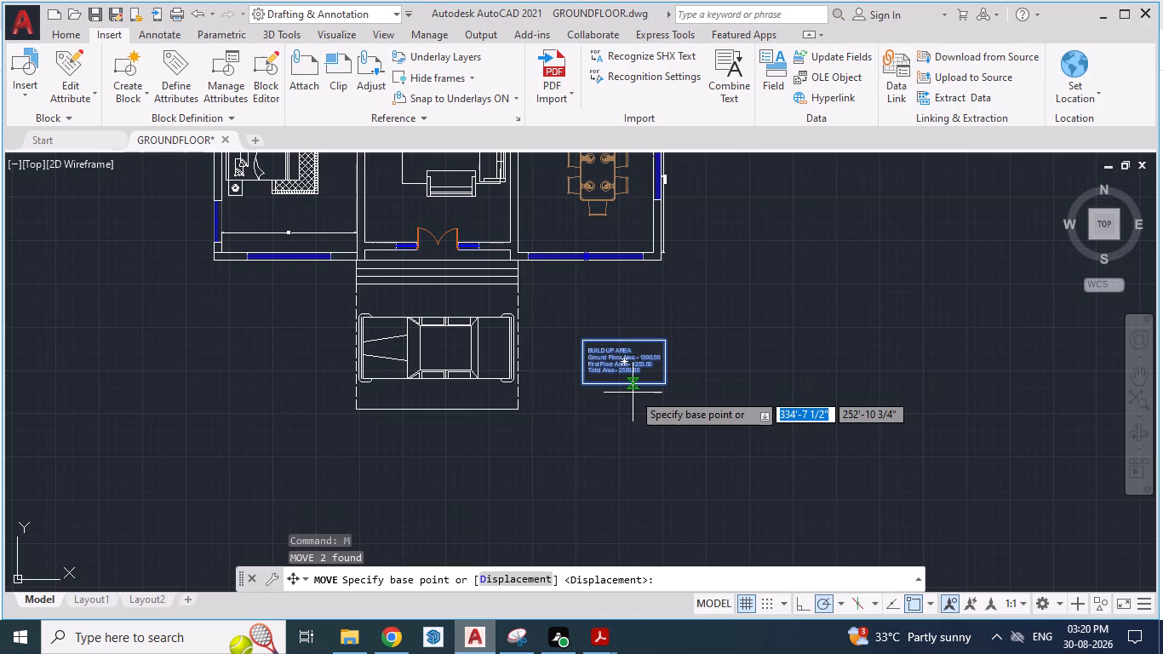
drag(633, 393, 626, 386)
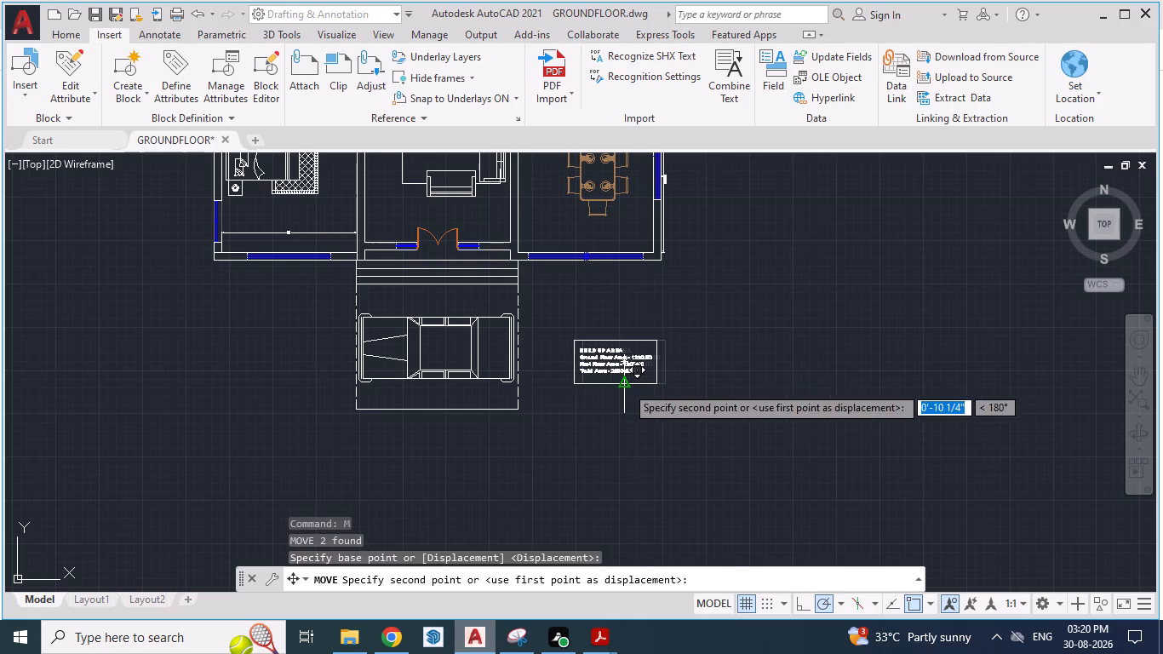
drag(626, 386, 615, 368)
click(615, 368)
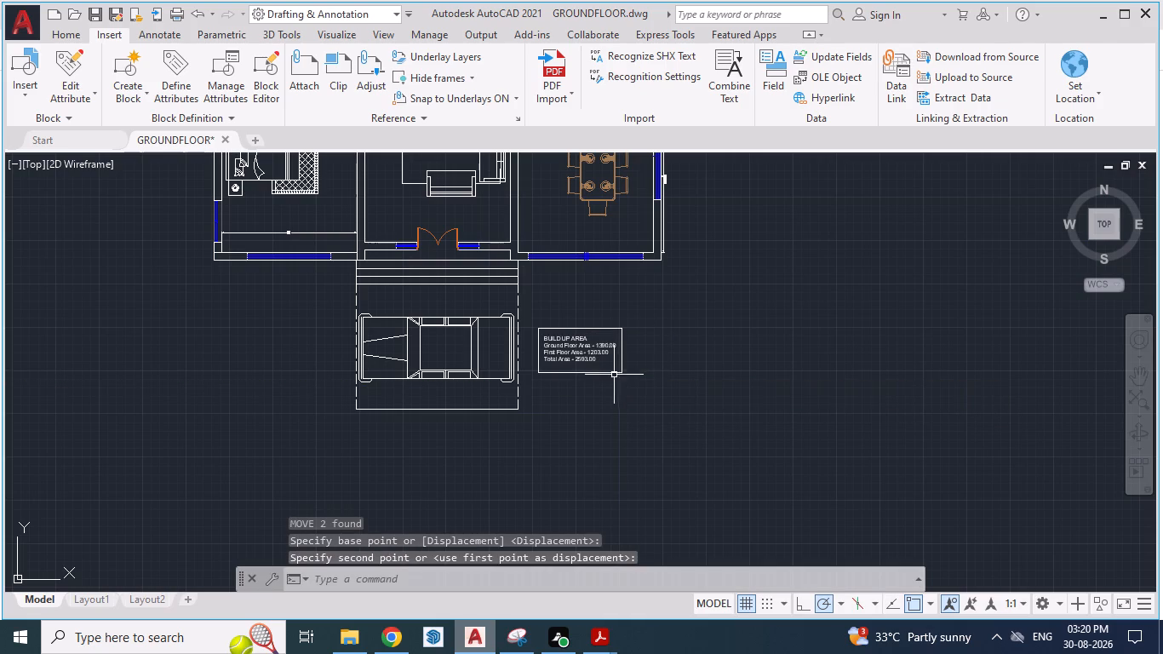
click(89, 595)
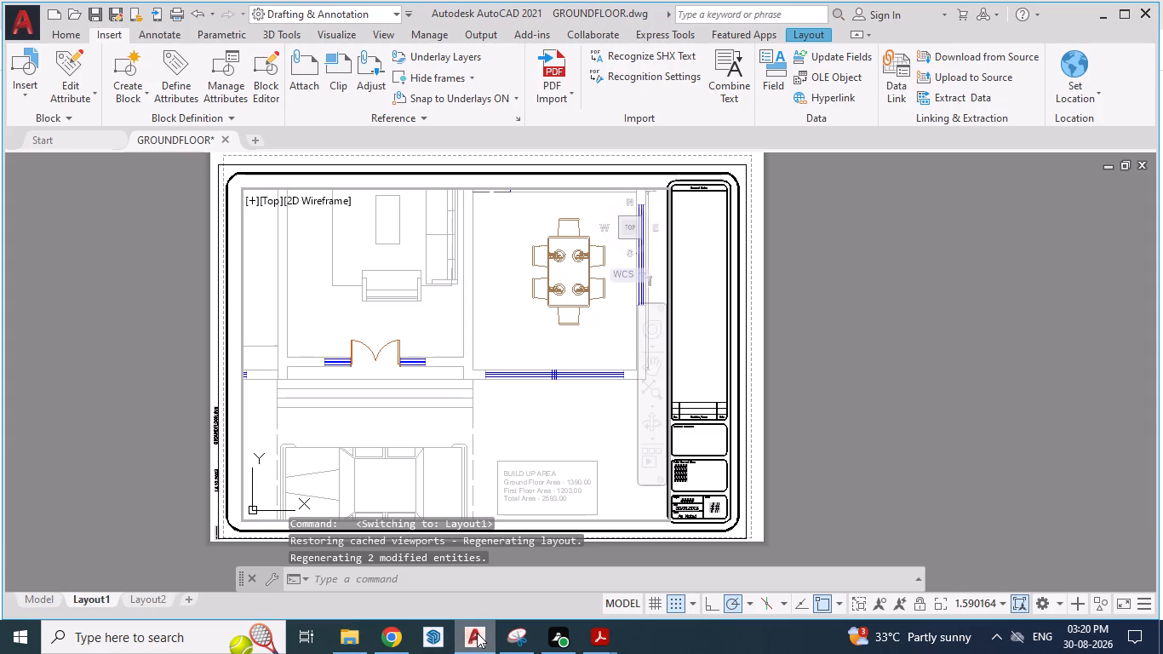
Examine the revised ground floor plan PDF and the model-space plan for reference, and return to Layout1.
click(602, 633)
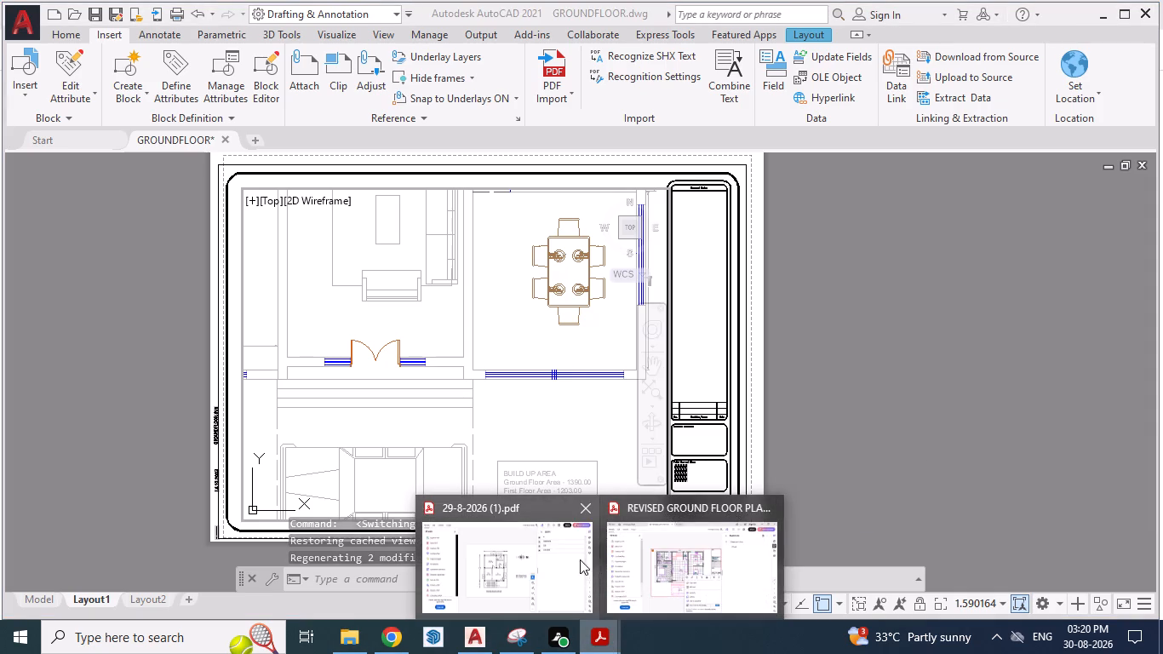
click(650, 558)
click(365, 494)
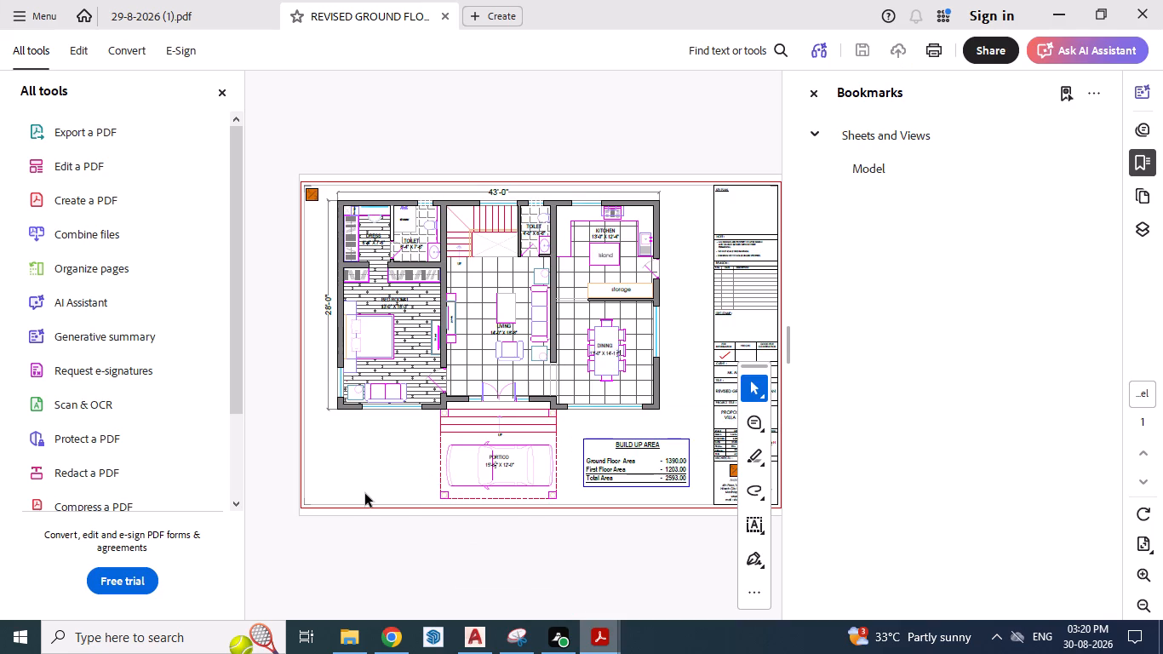
click(518, 578)
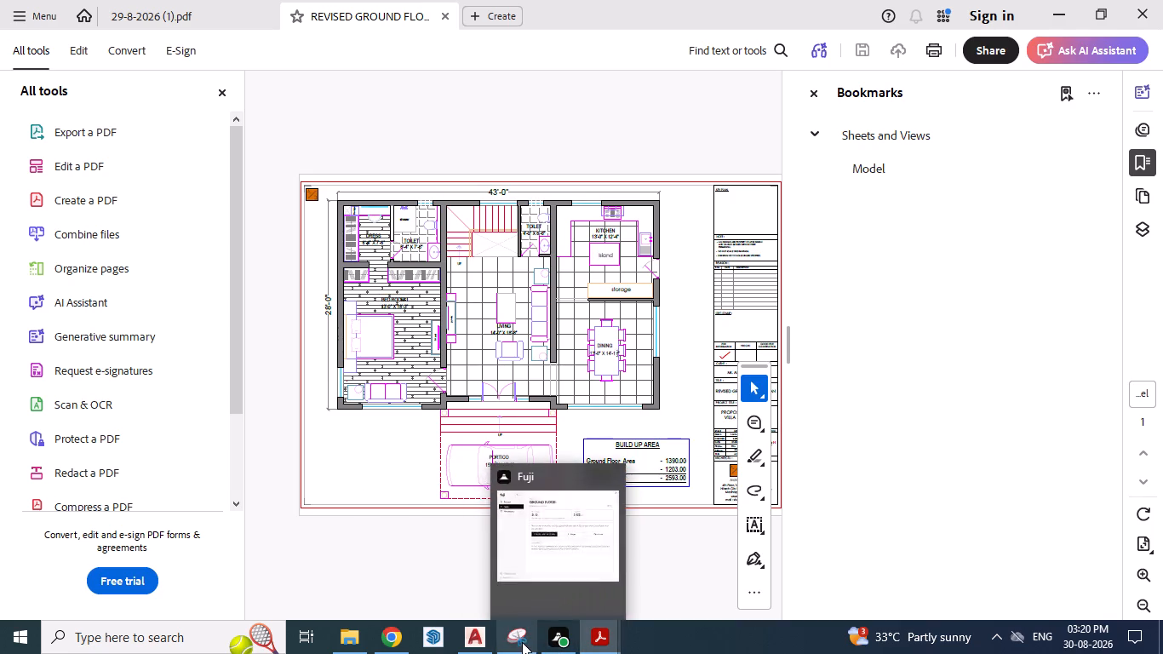
click(479, 641)
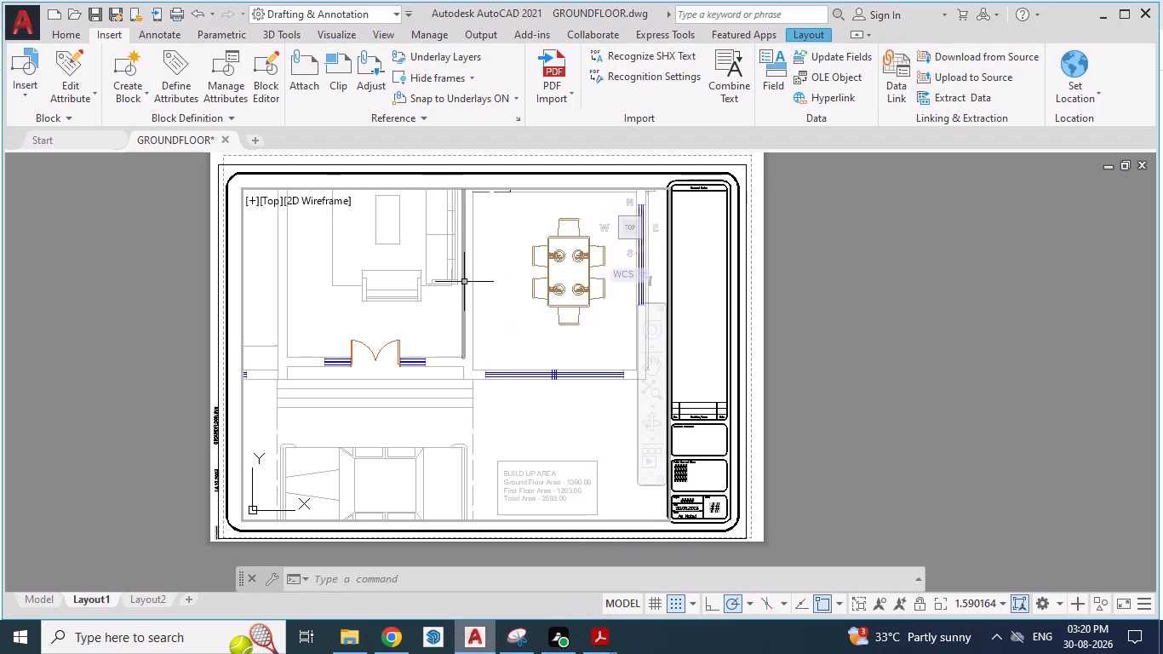
click(37, 592)
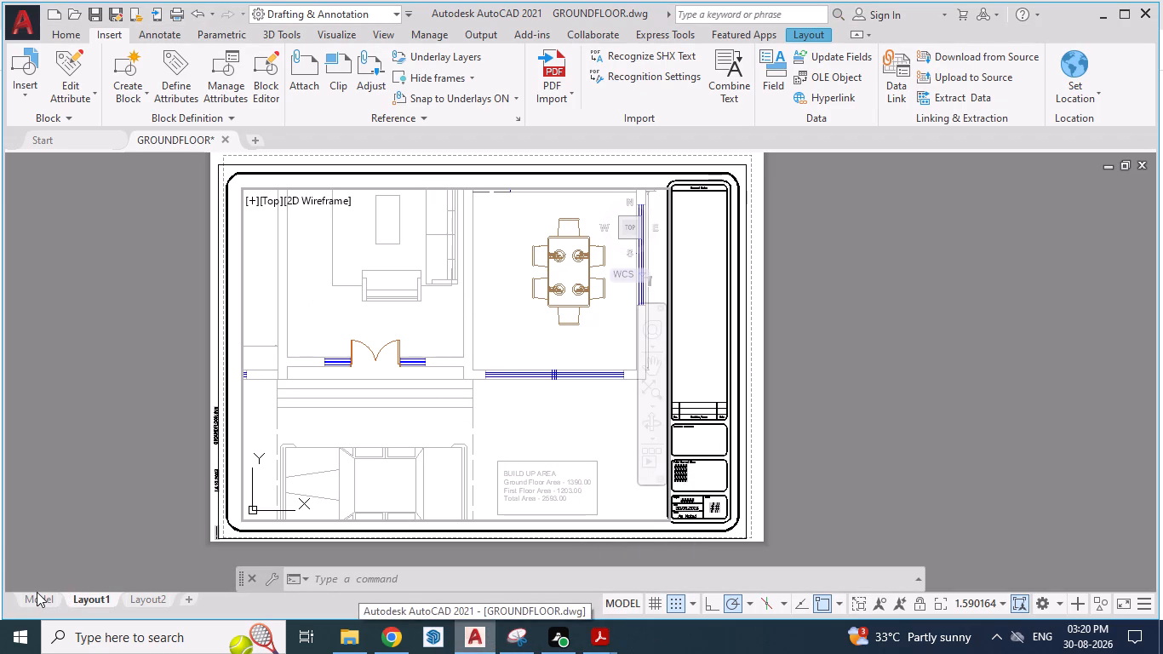
click(34, 597)
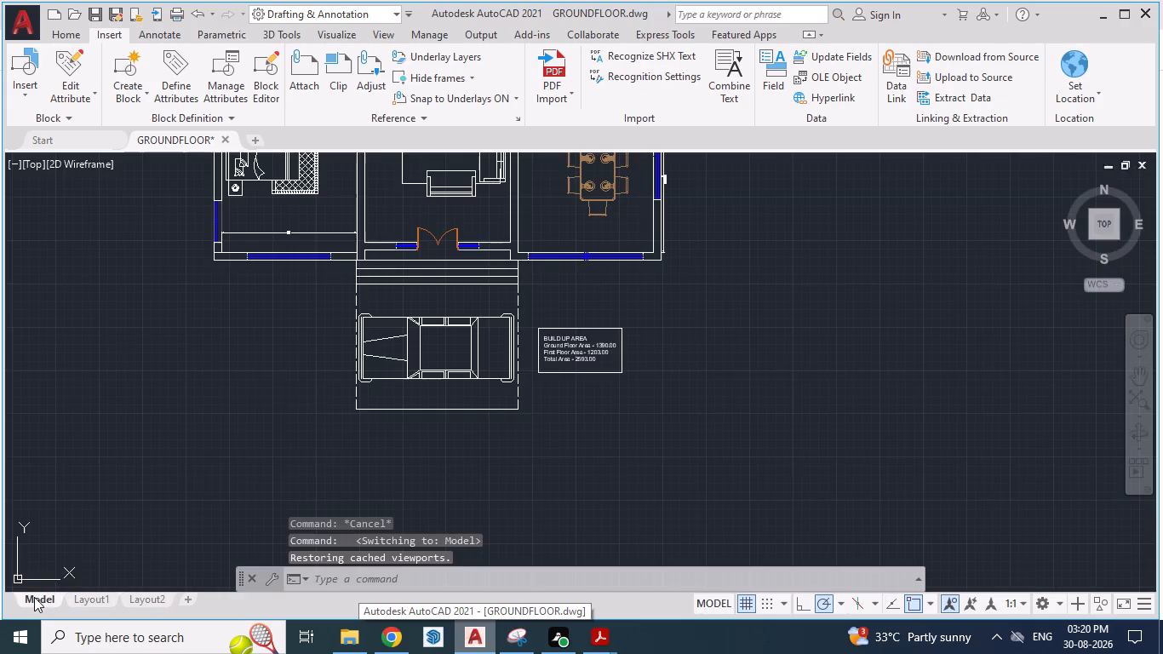
scroll(357, 340, down, 1)
scroll(570, 227, up, 1)
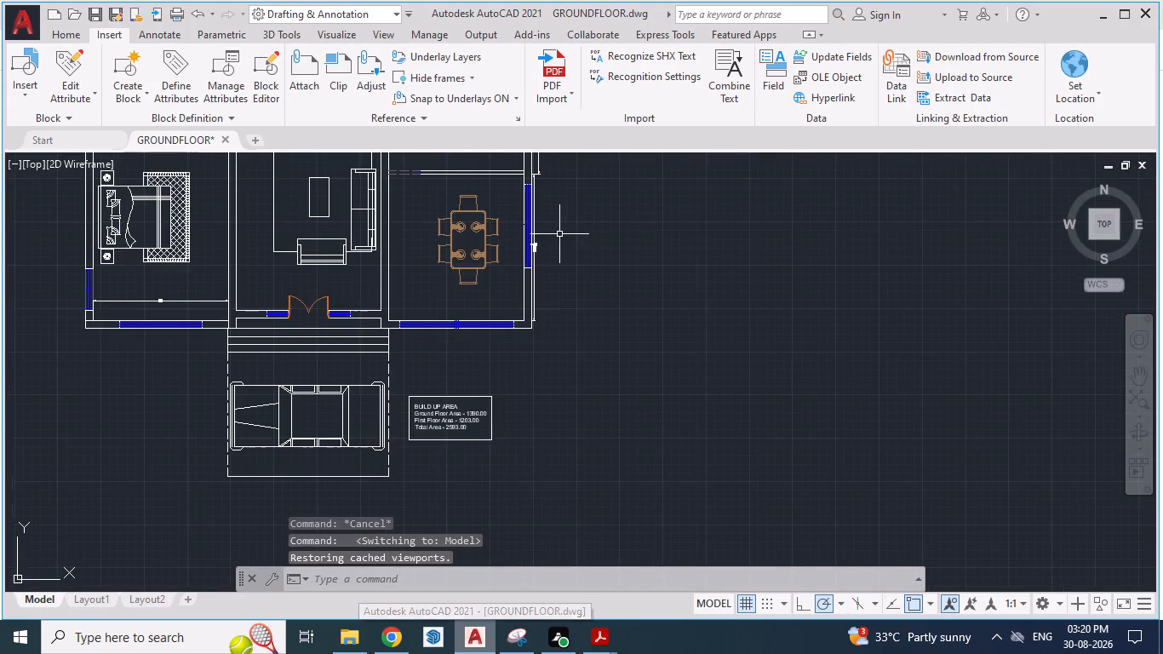
scroll(559, 238, up, 1)
scroll(587, 305, down, 1)
click(94, 601)
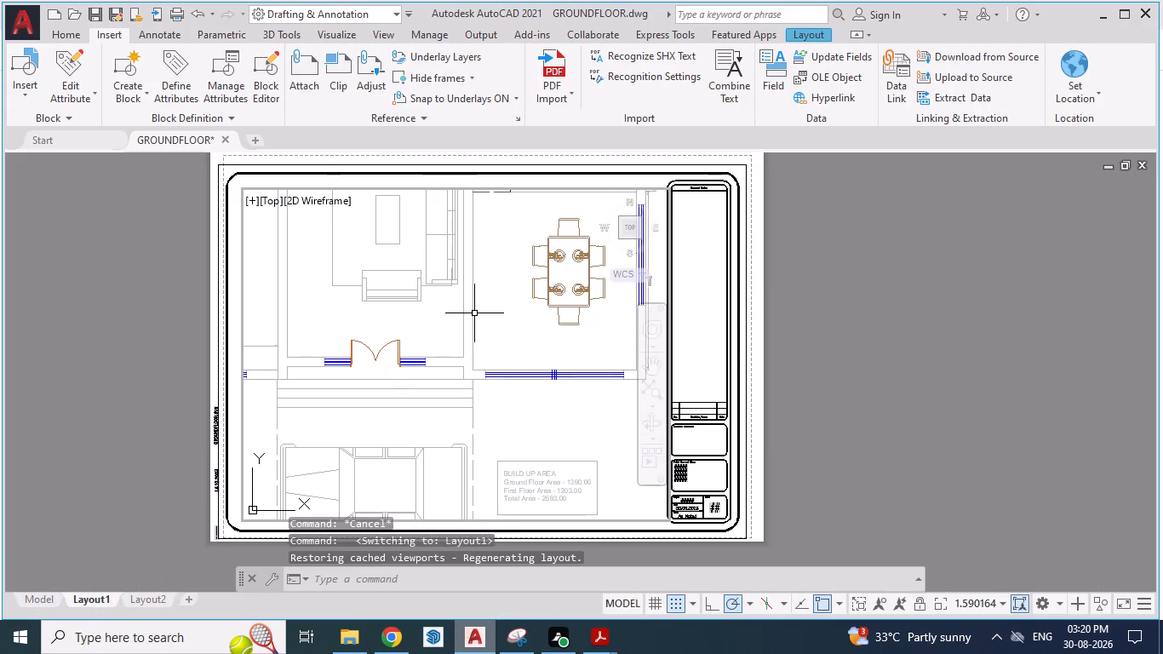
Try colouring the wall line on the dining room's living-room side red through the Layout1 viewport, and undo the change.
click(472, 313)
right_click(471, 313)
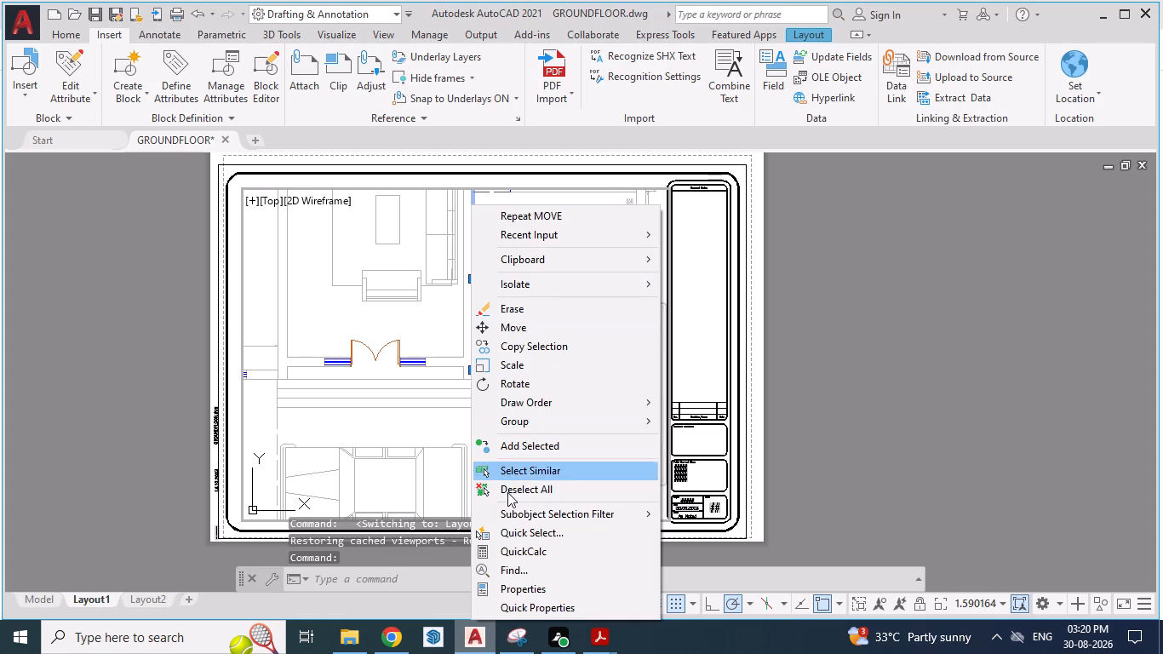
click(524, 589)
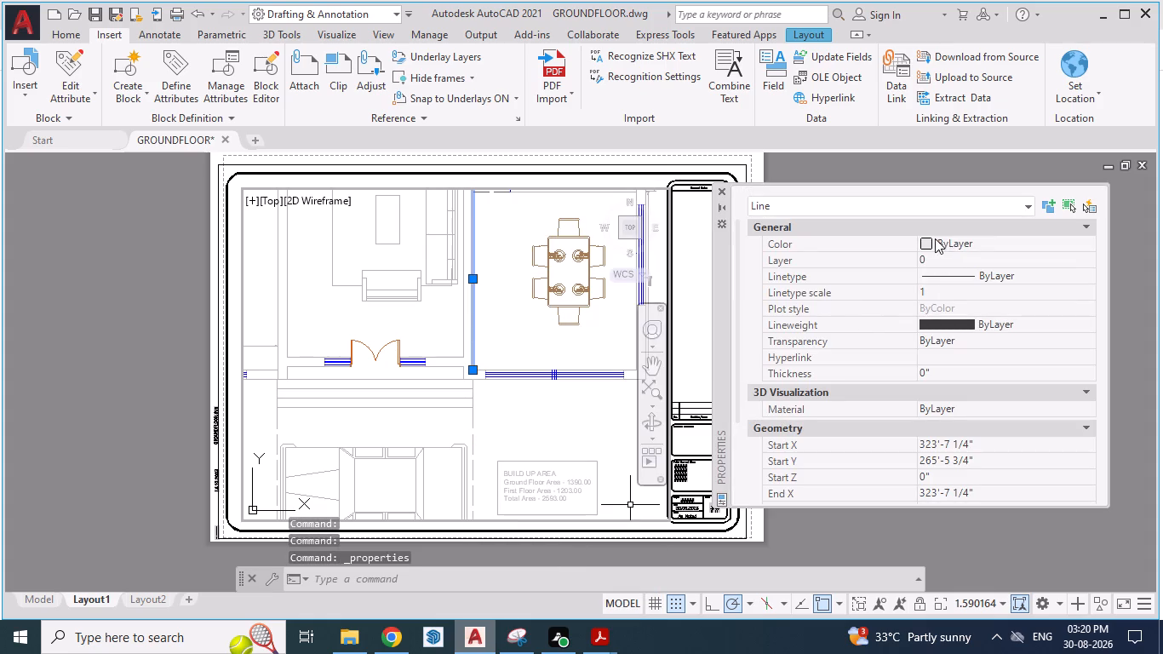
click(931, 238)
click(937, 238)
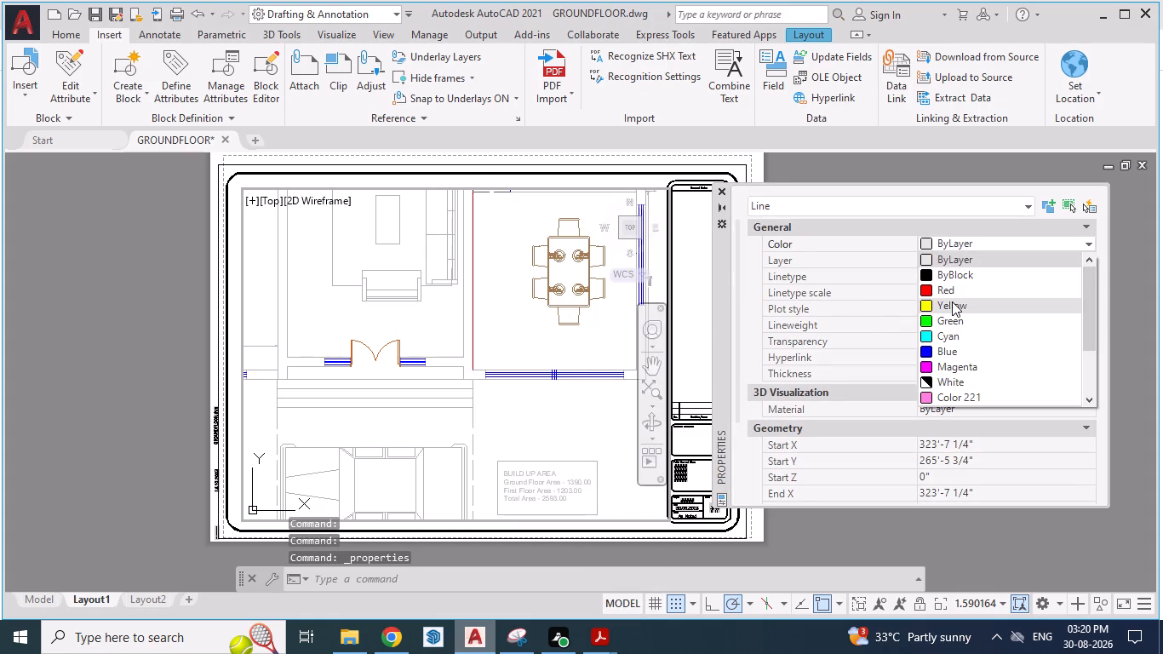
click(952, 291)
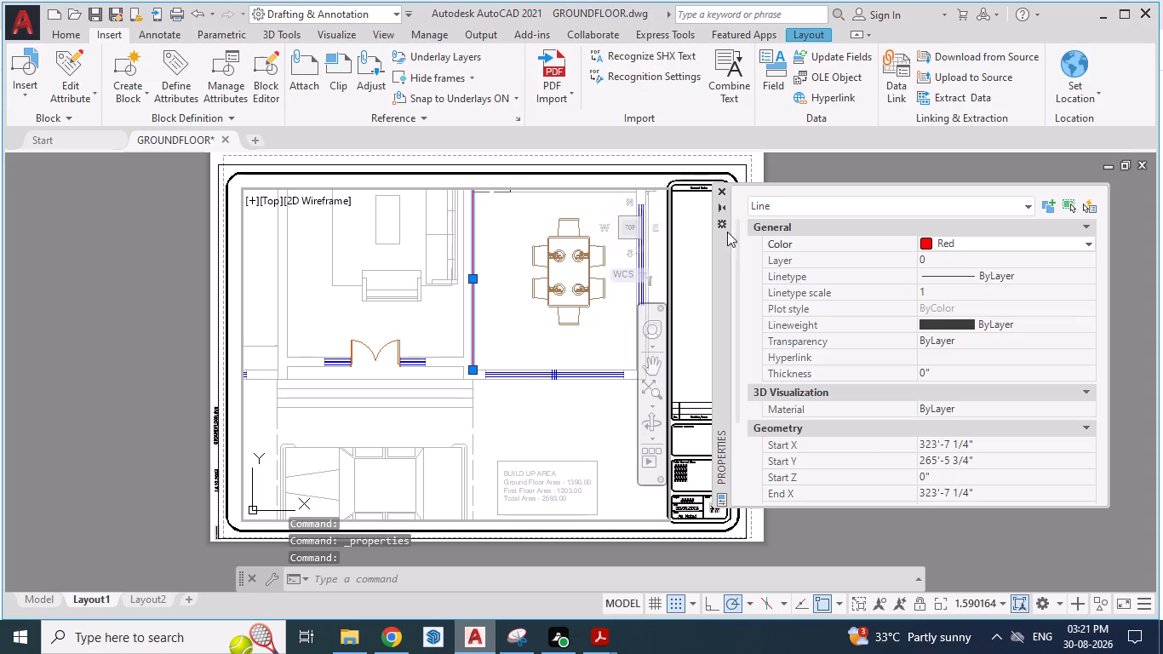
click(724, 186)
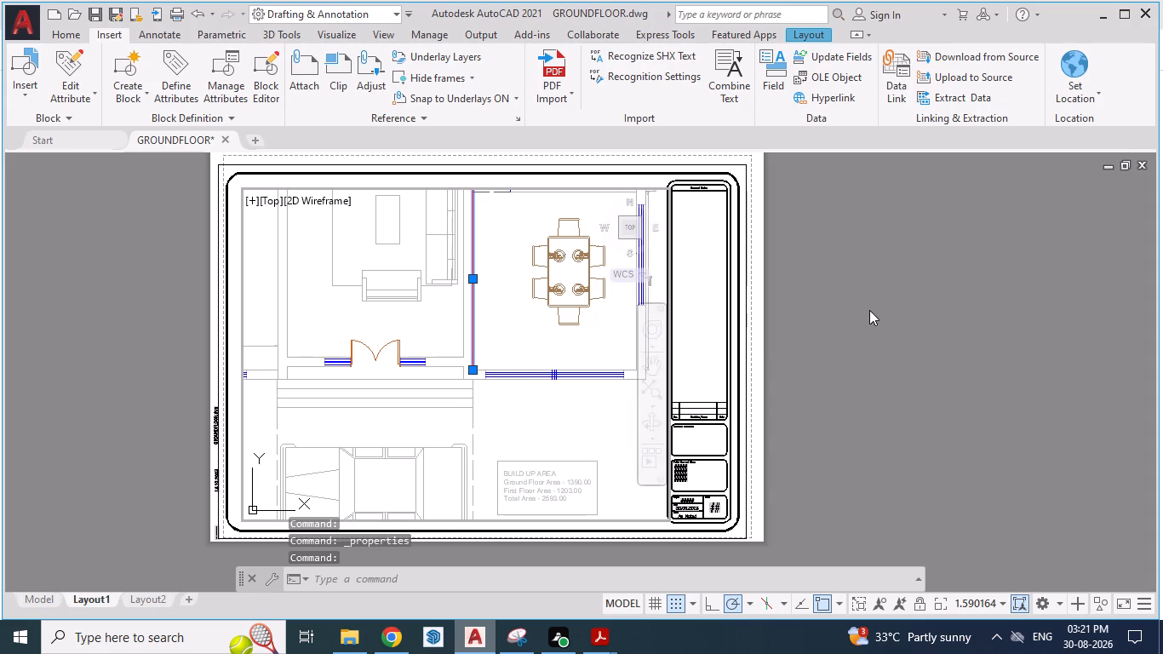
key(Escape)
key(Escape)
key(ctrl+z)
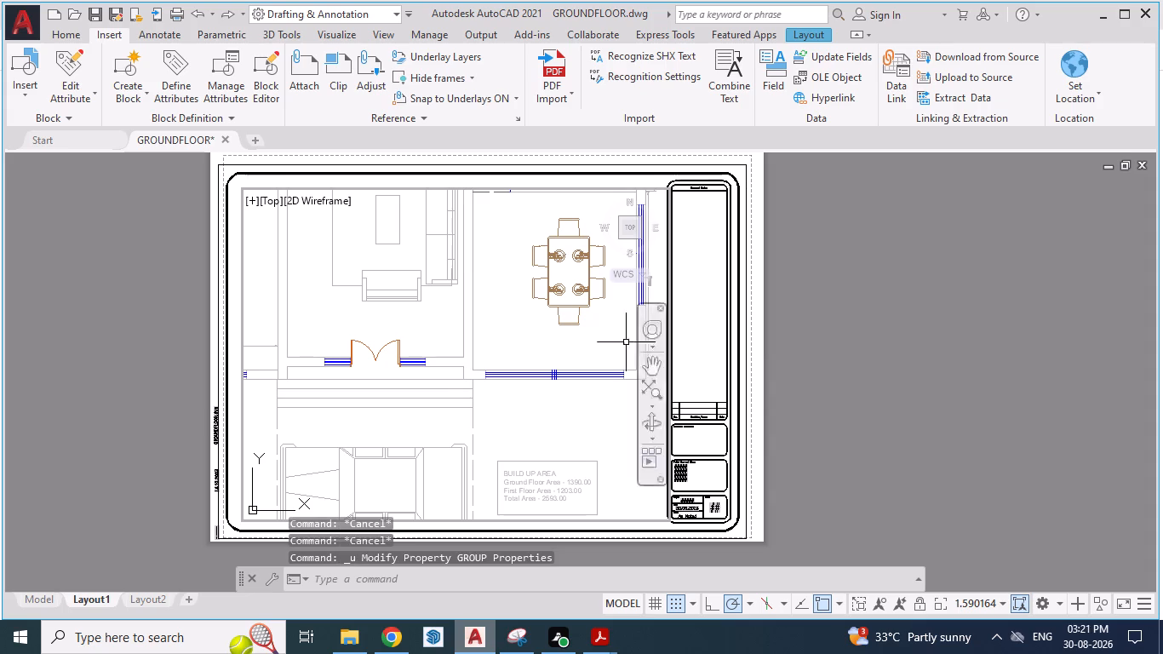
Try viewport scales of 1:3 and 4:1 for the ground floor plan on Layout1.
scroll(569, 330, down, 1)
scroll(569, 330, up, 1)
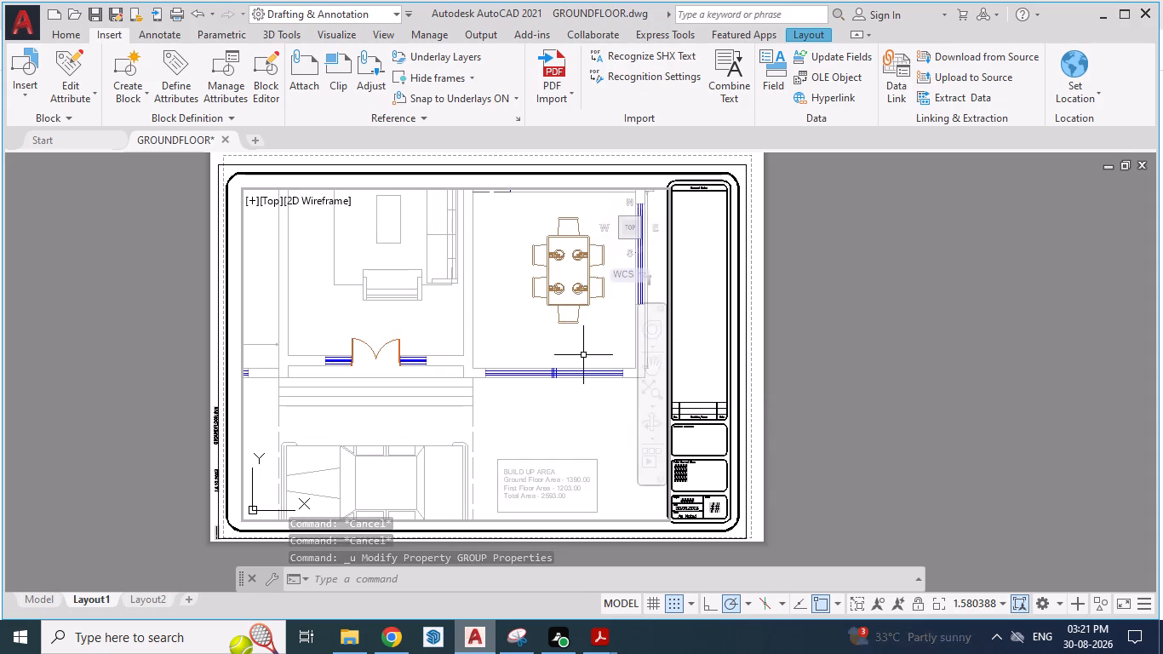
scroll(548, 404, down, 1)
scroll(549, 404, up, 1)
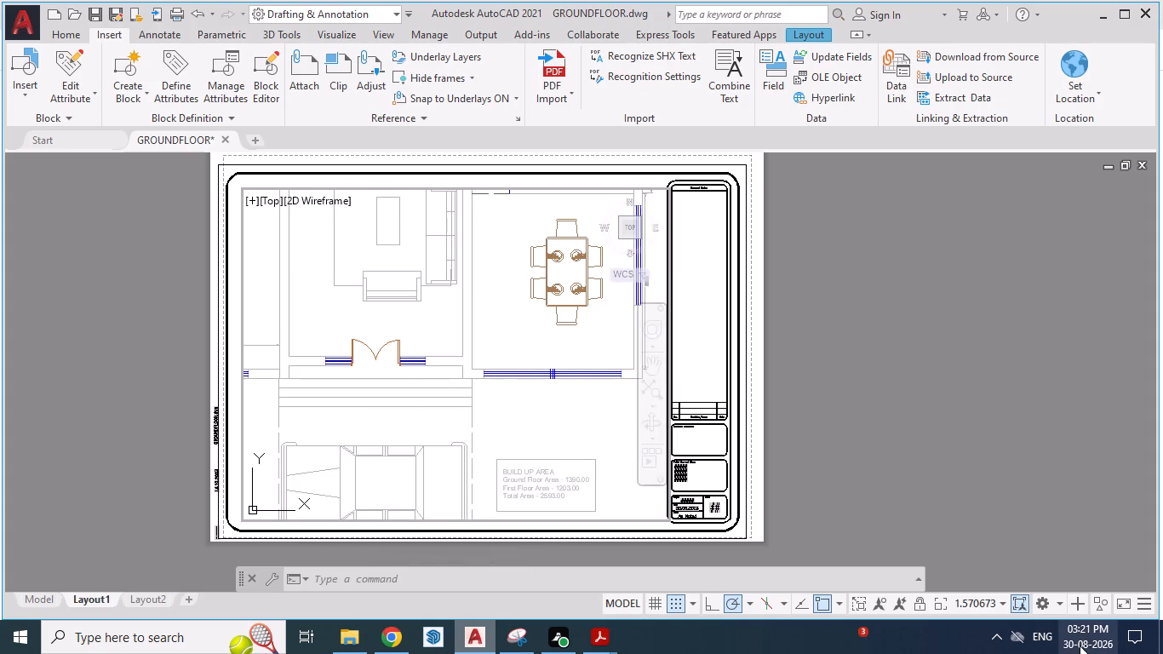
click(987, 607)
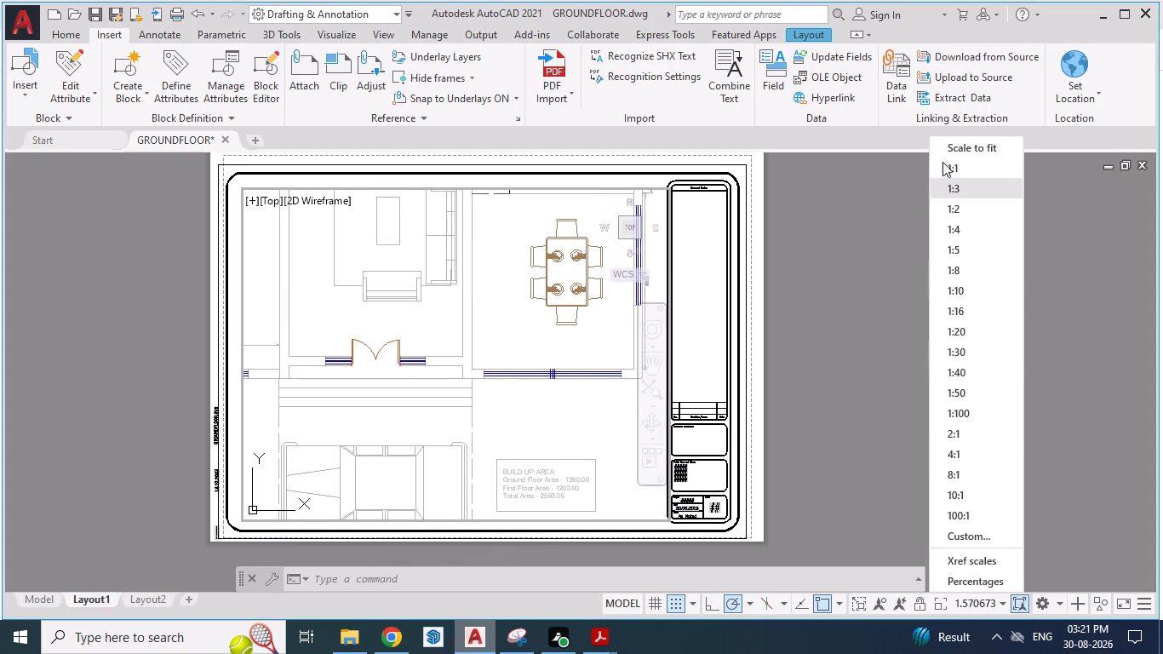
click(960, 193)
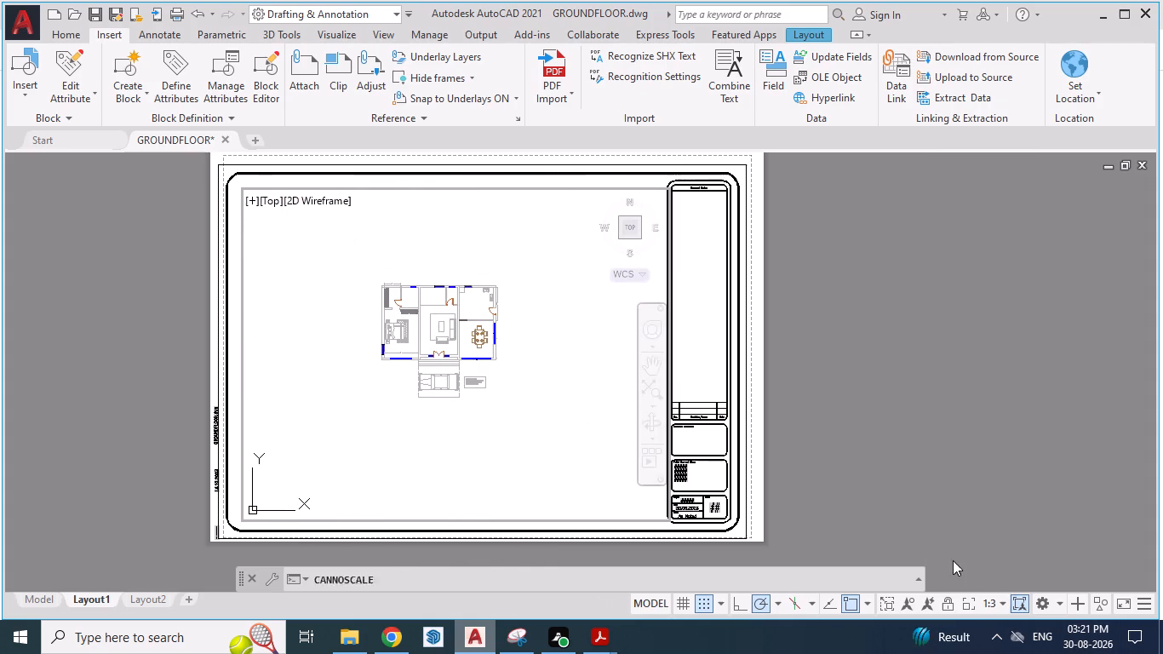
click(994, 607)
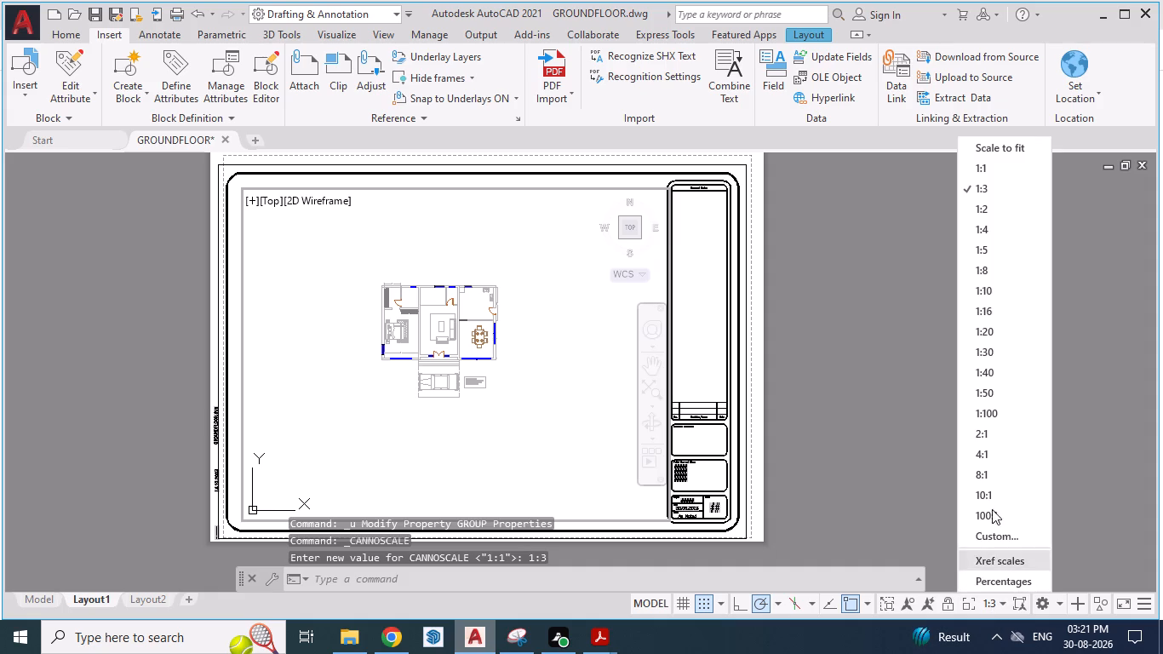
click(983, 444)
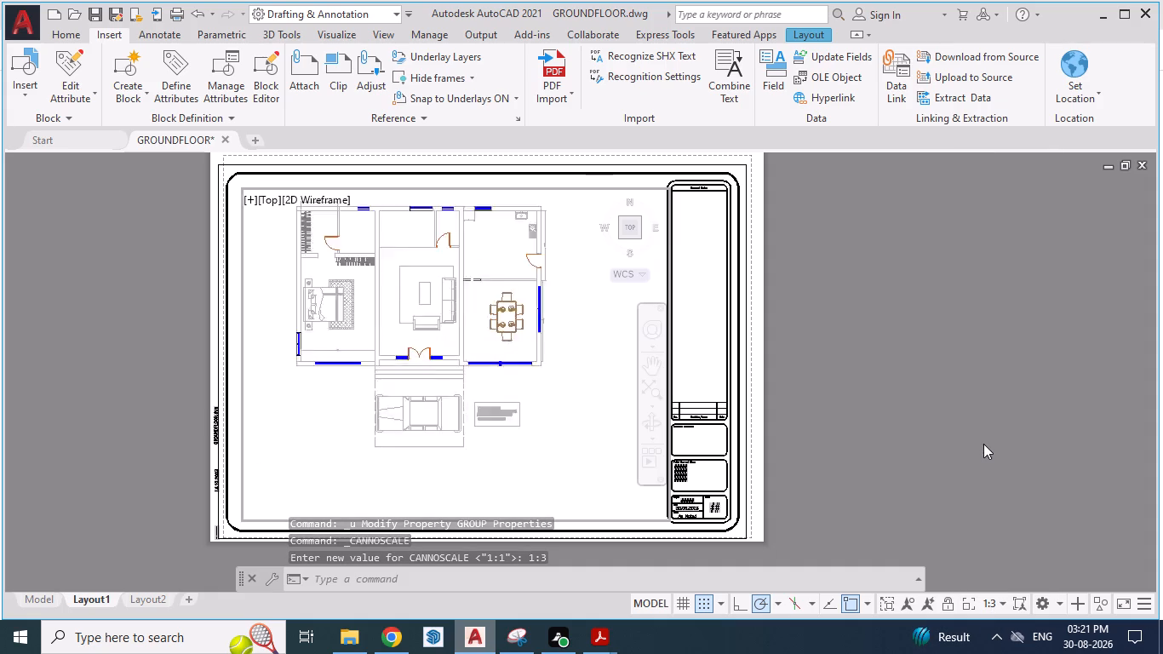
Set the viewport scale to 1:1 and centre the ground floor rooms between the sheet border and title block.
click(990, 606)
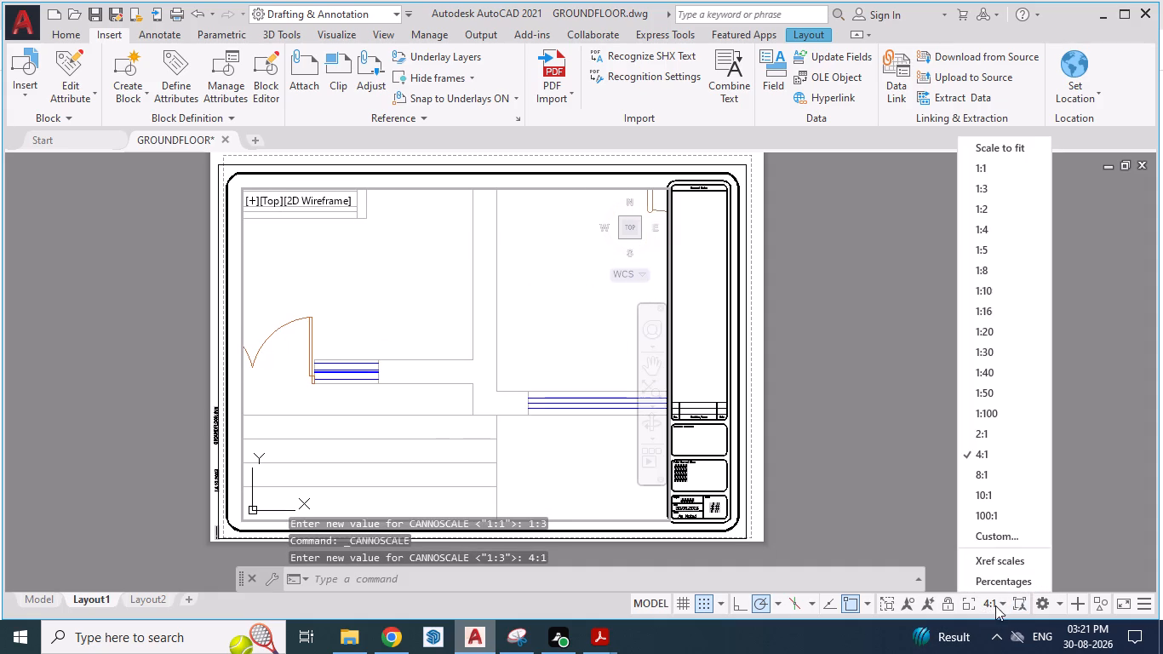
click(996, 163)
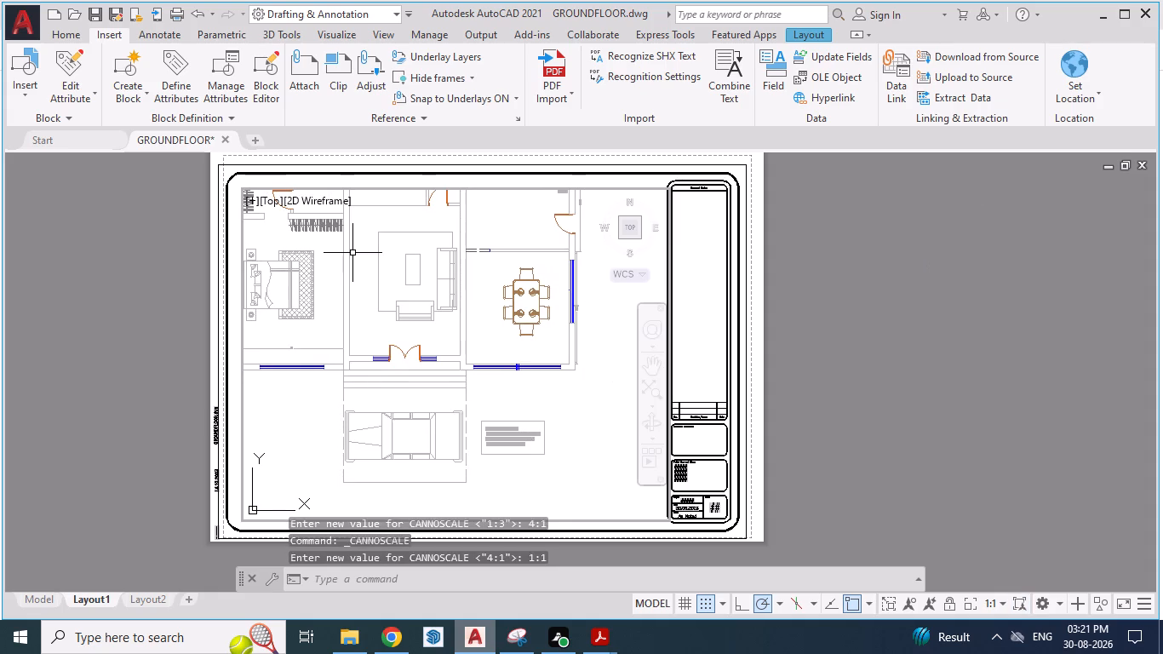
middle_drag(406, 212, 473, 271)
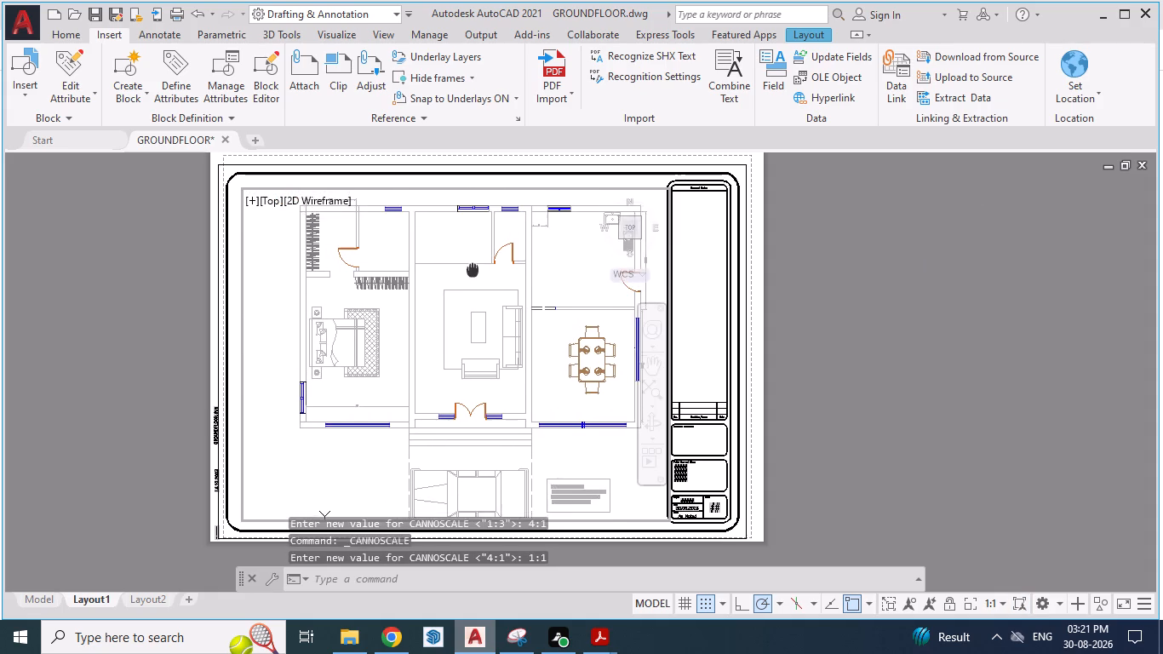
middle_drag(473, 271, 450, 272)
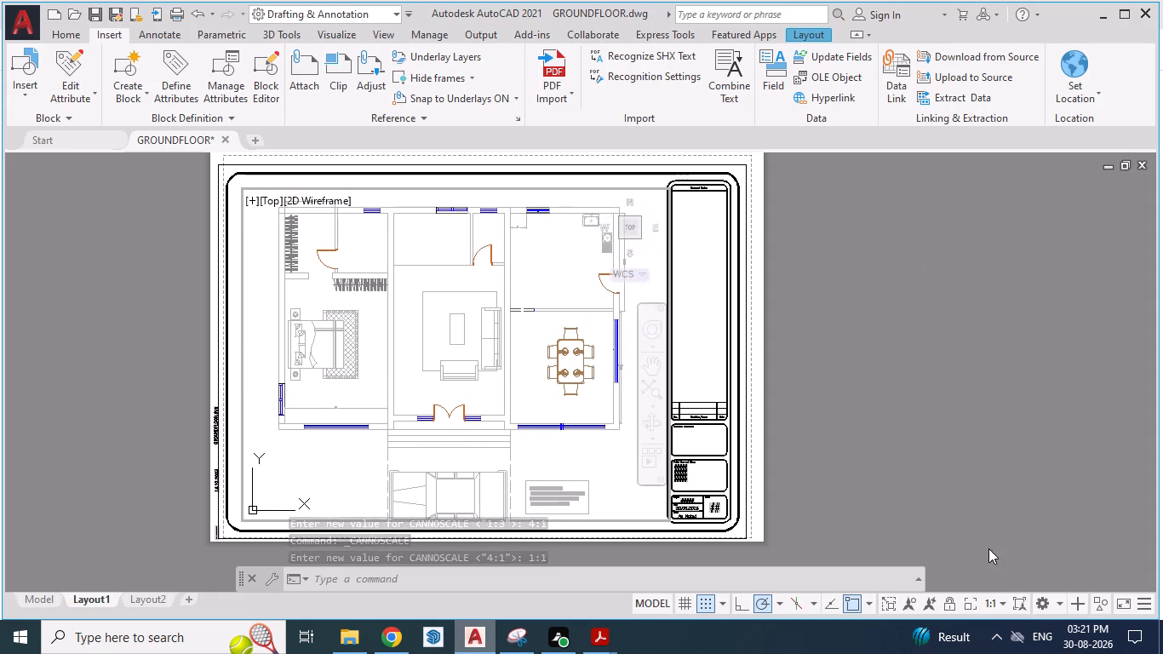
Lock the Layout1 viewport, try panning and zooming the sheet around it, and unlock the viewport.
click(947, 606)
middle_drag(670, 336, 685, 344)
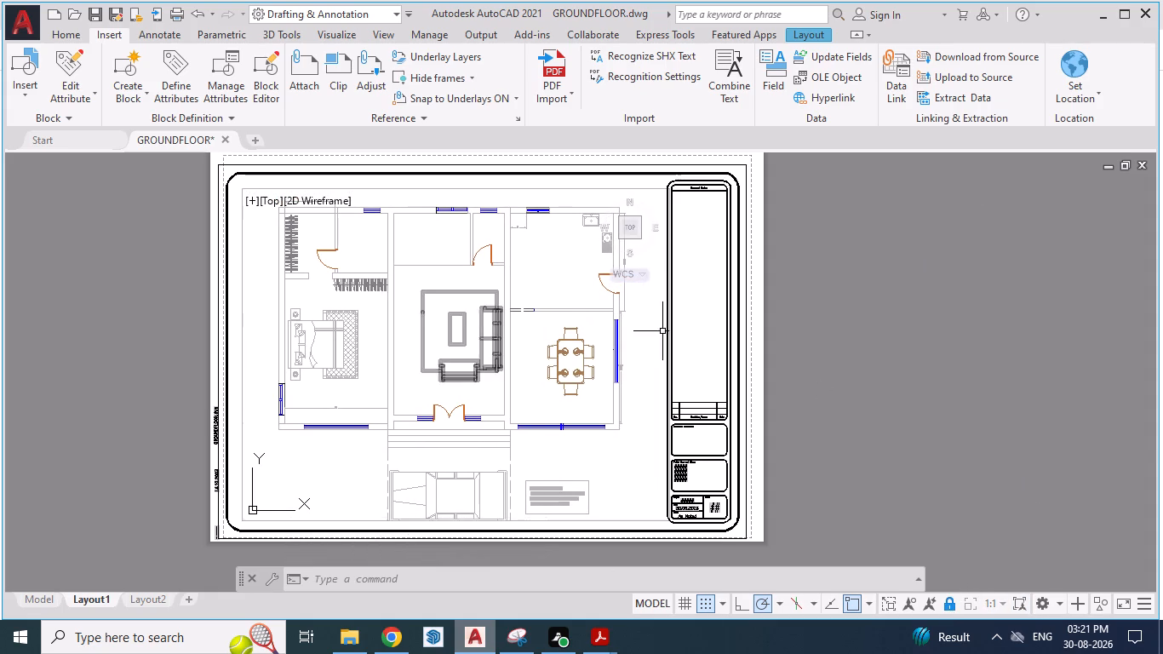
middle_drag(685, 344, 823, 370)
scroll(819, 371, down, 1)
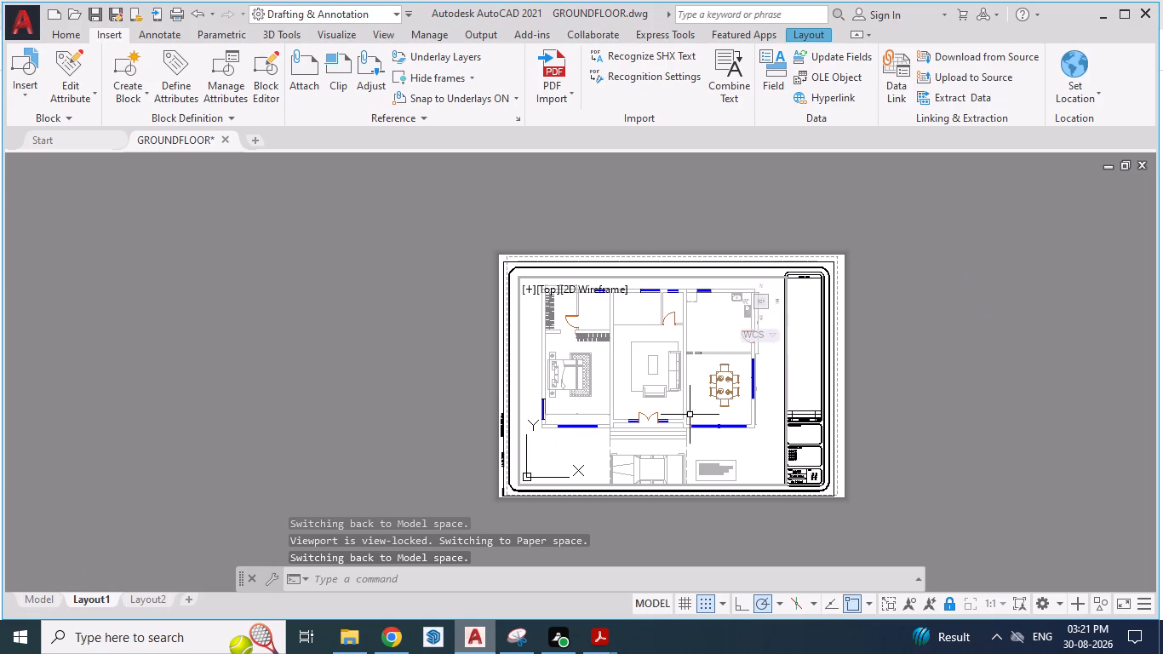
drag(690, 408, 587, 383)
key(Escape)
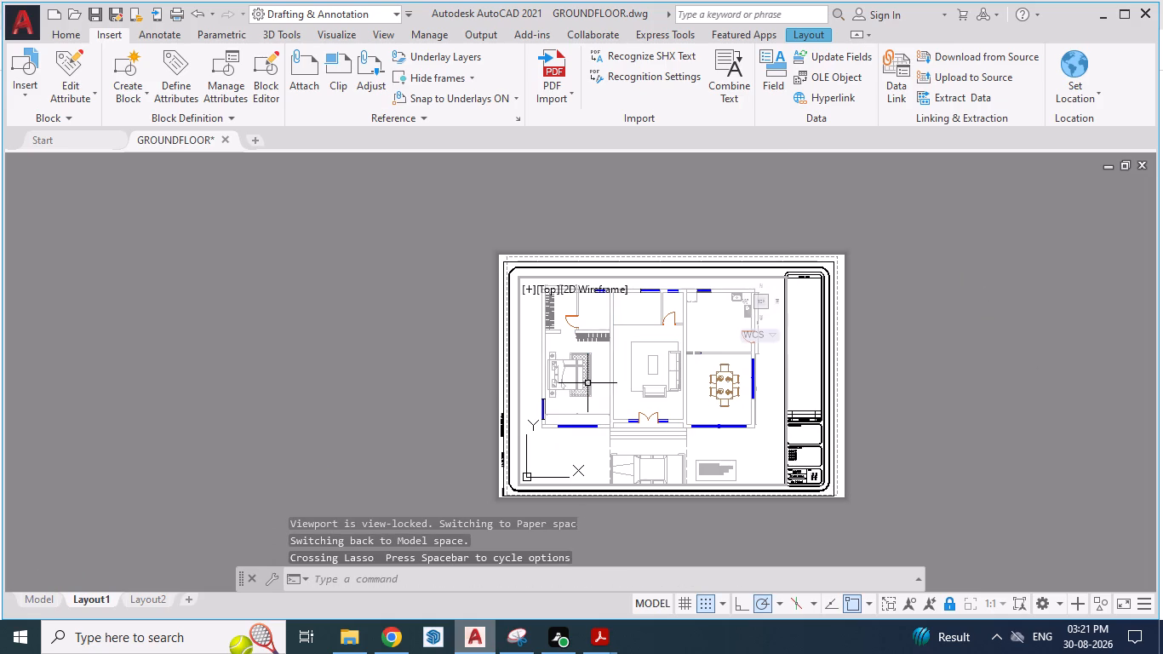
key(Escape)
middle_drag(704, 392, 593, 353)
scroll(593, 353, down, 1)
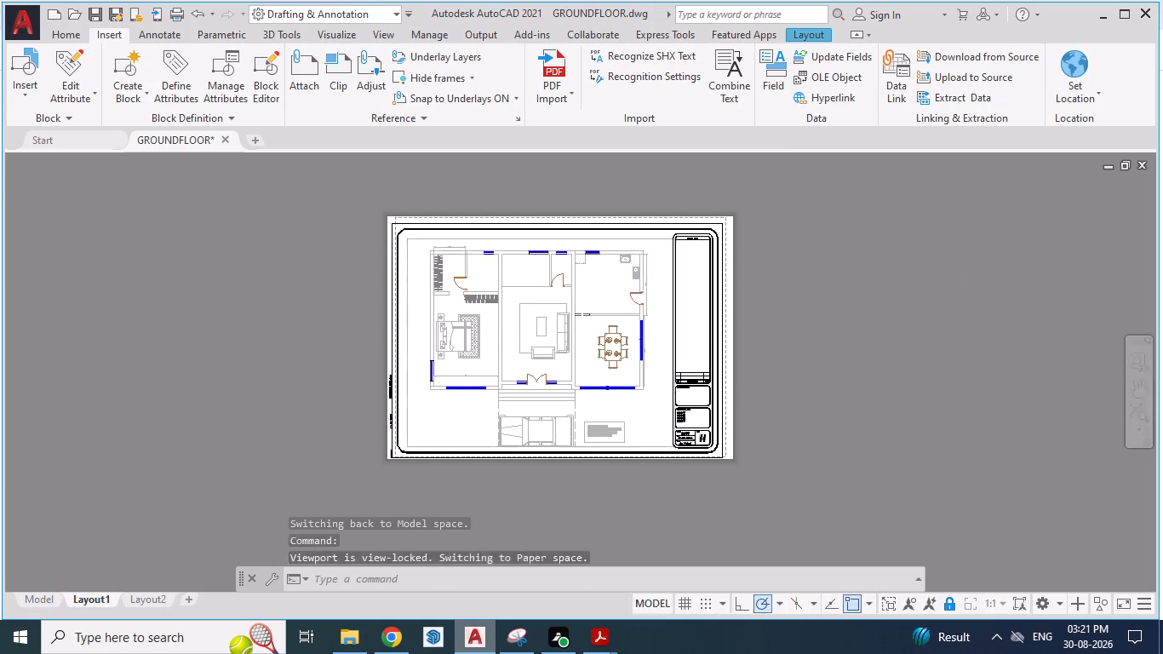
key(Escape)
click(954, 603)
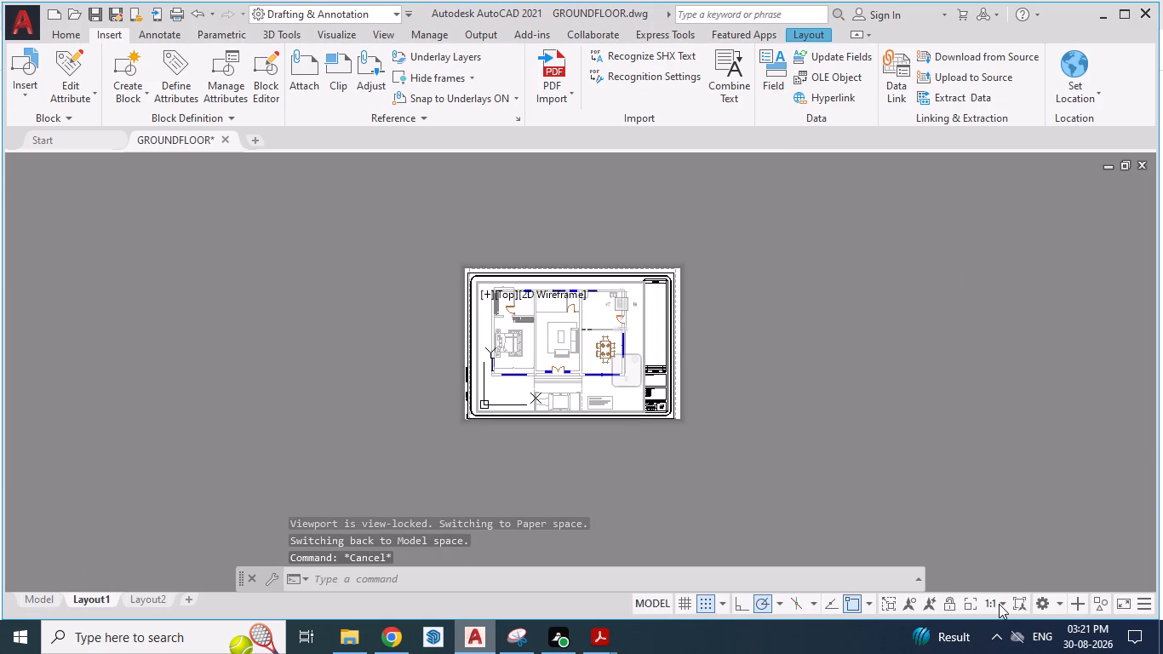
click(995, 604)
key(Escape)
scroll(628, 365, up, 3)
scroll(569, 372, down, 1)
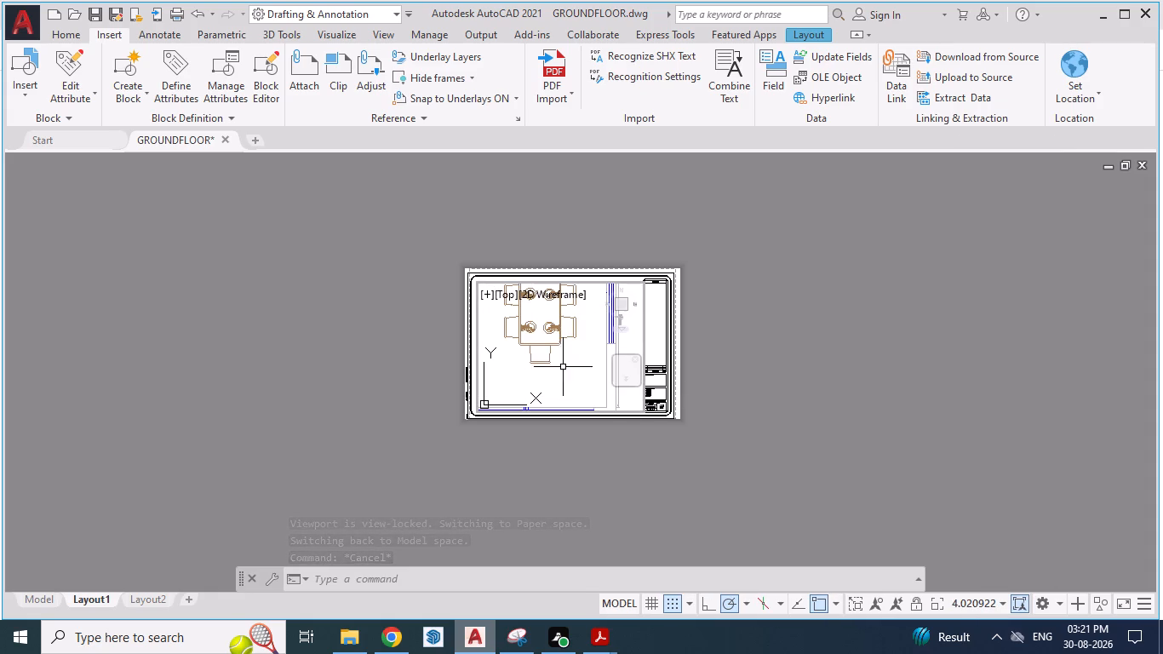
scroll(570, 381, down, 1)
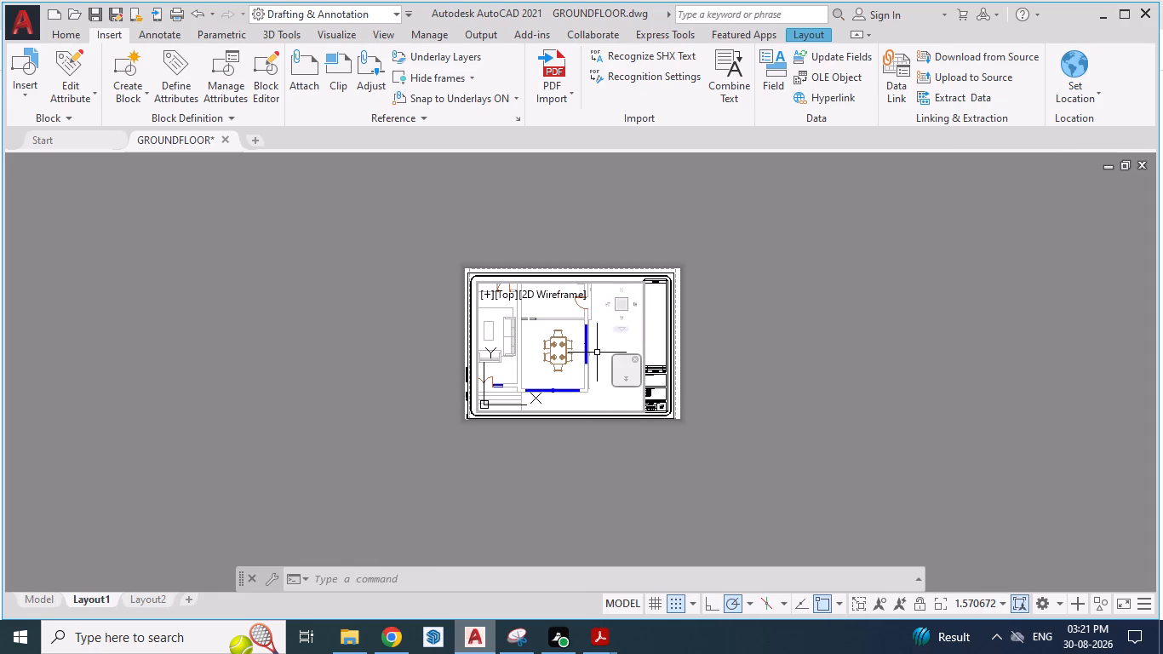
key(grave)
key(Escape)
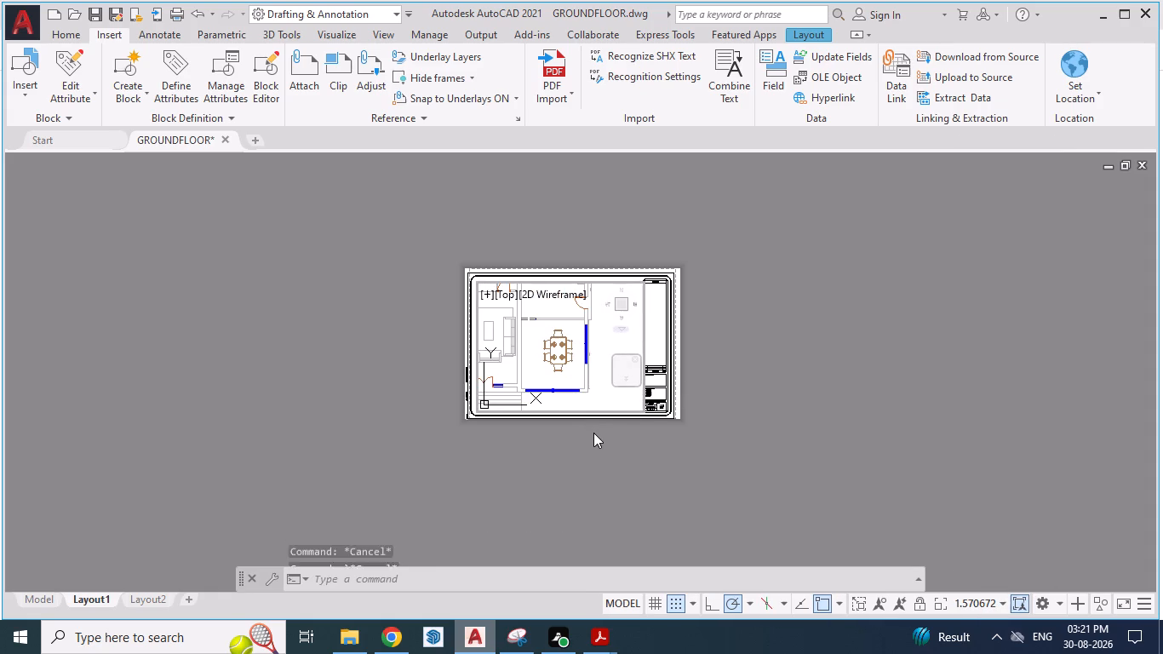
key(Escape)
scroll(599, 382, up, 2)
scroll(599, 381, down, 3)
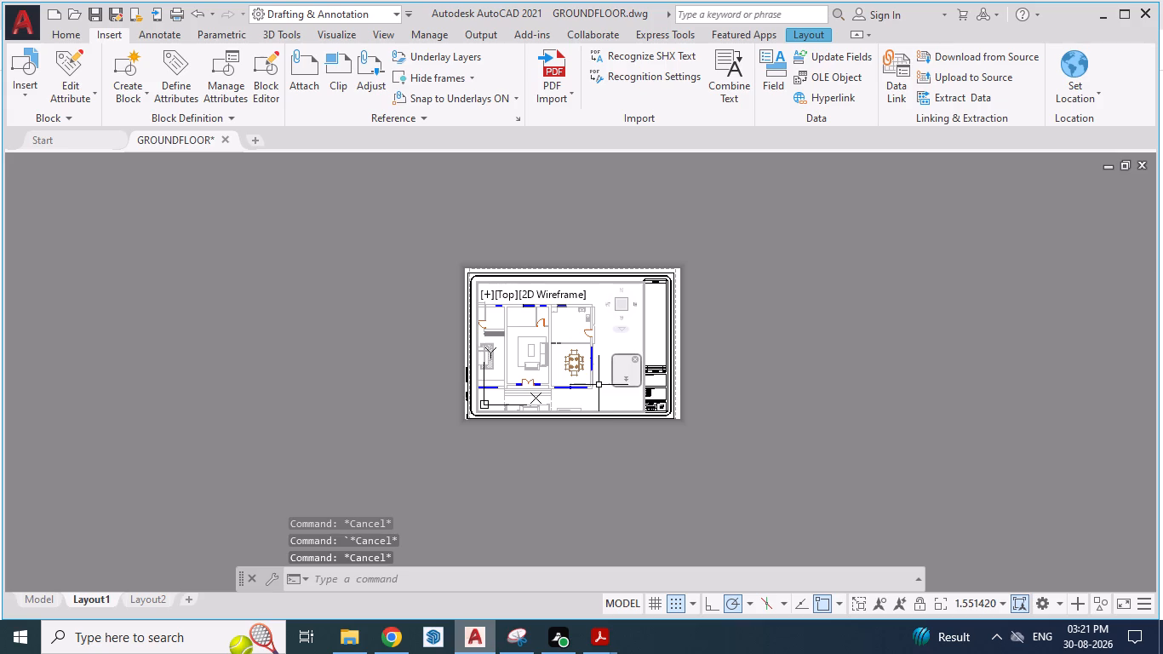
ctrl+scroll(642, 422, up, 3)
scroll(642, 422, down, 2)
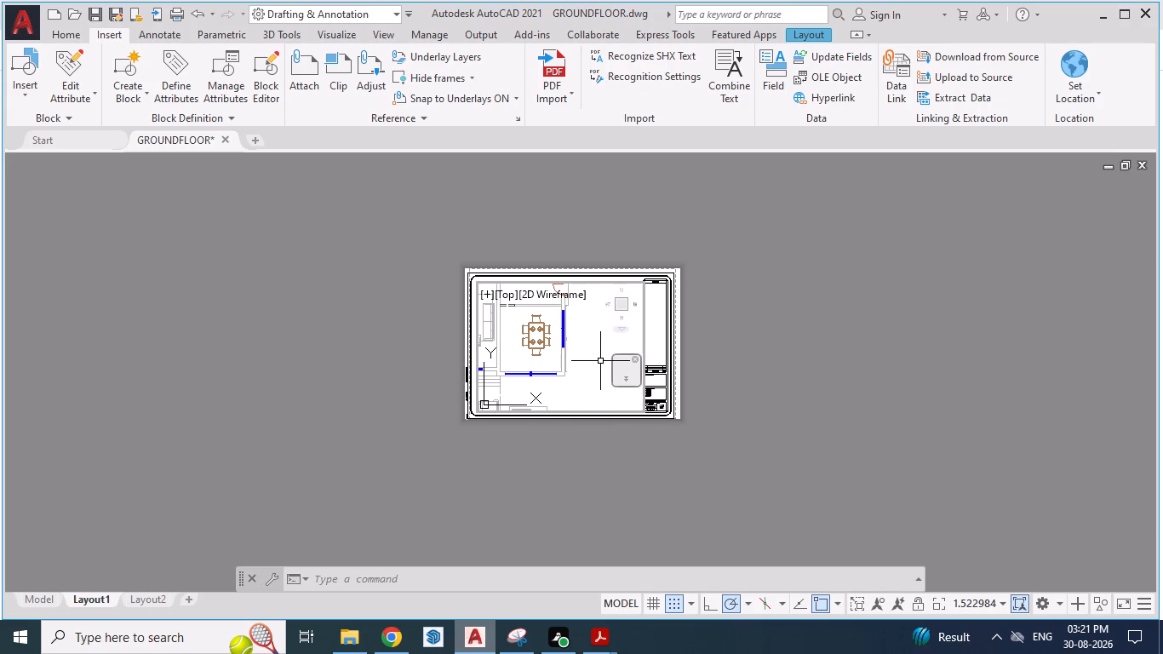
Apply Scale to fit to the Layout1 viewport and position the whole ground floor plan between the sheet border and title block.
middle_drag(592, 341, 703, 364)
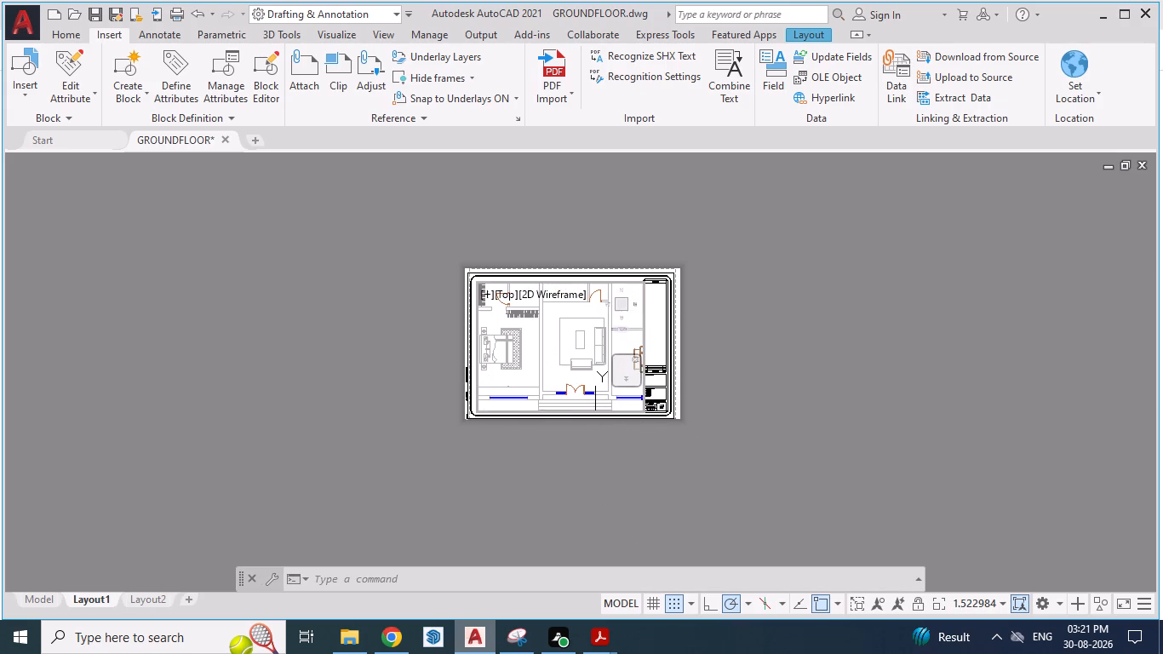
middle_drag(703, 364, 704, 365)
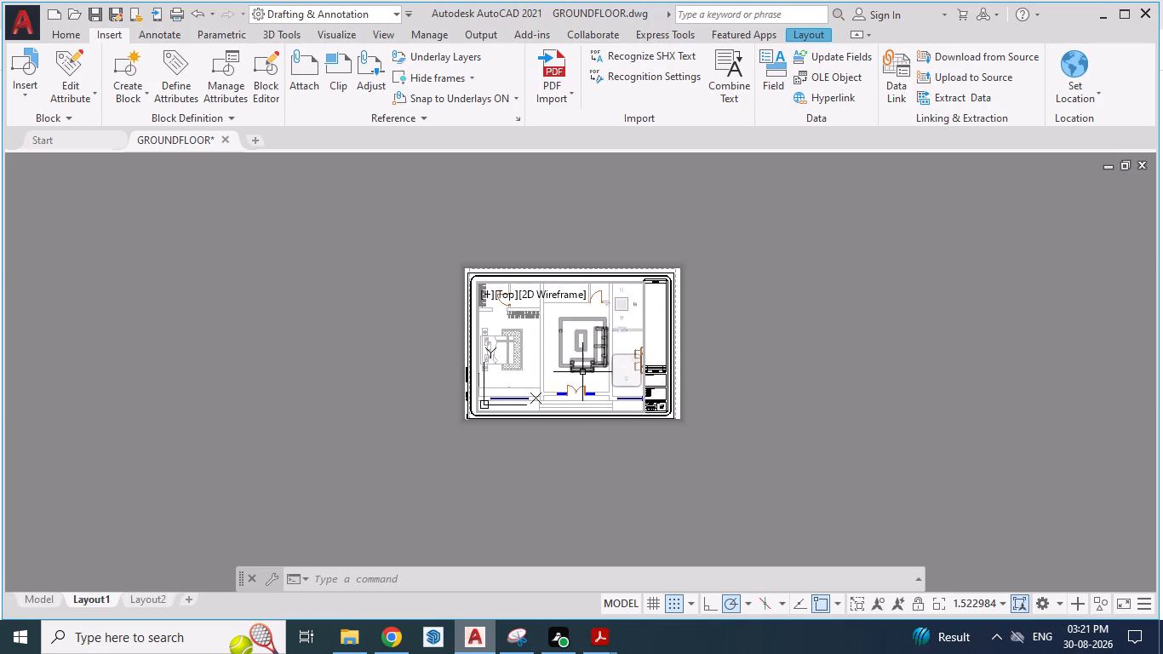
scroll(577, 336, up, 5)
scroll(578, 344, down, 1)
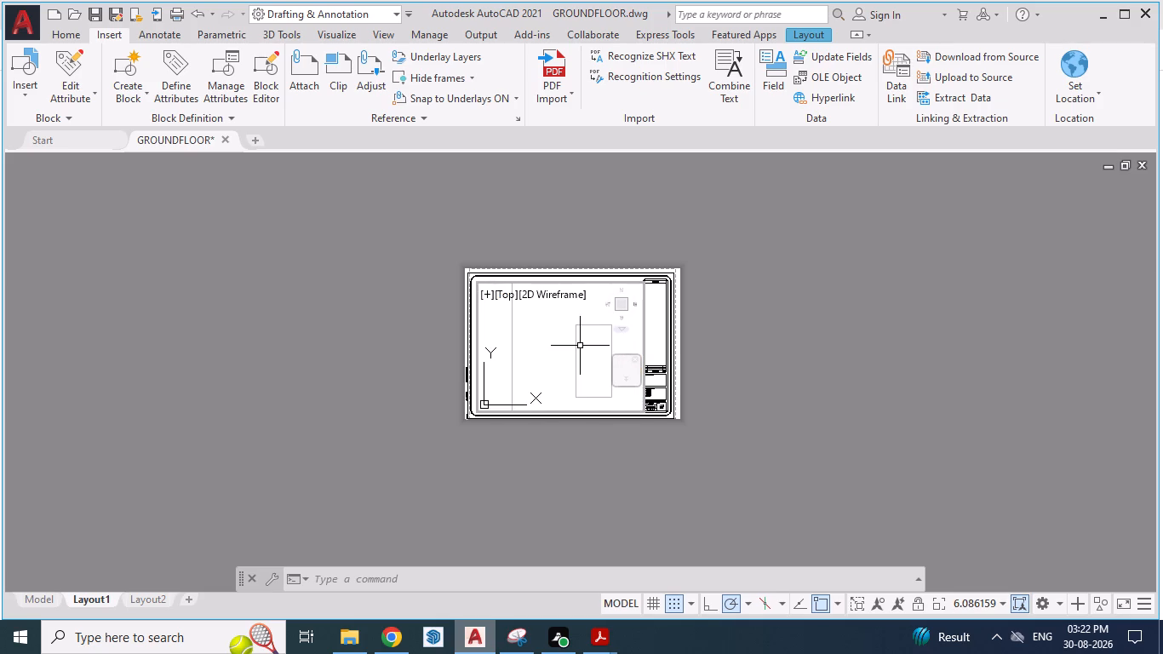
scroll(580, 347, down, 3)
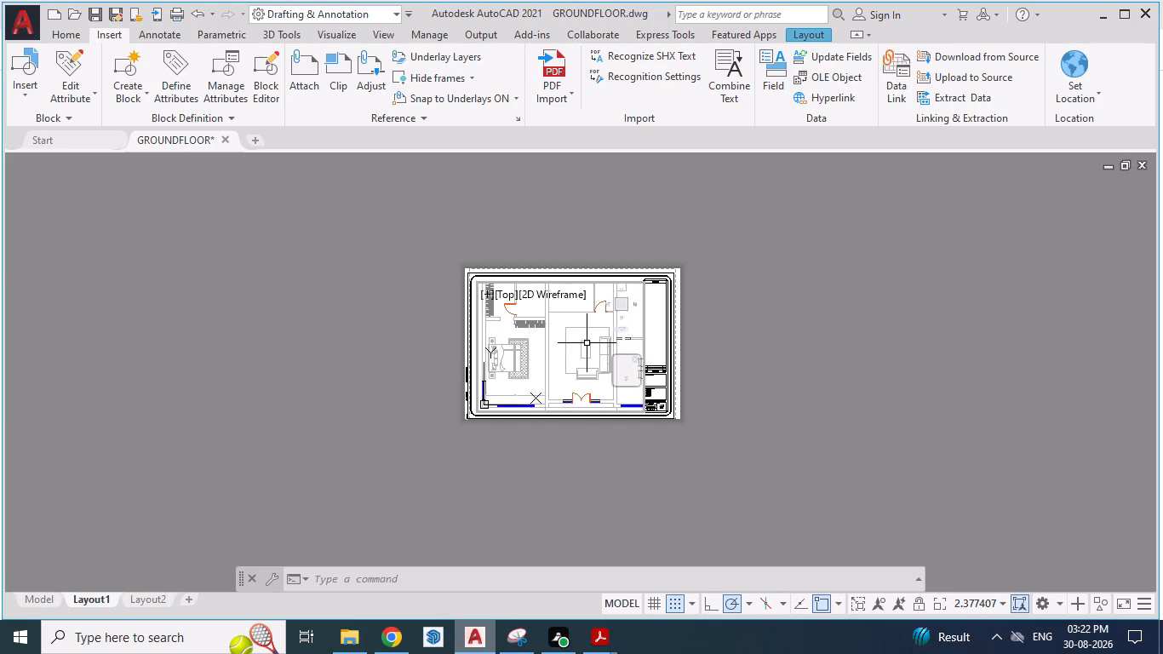
scroll(587, 343, down, 1)
middle_drag(587, 344, 570, 341)
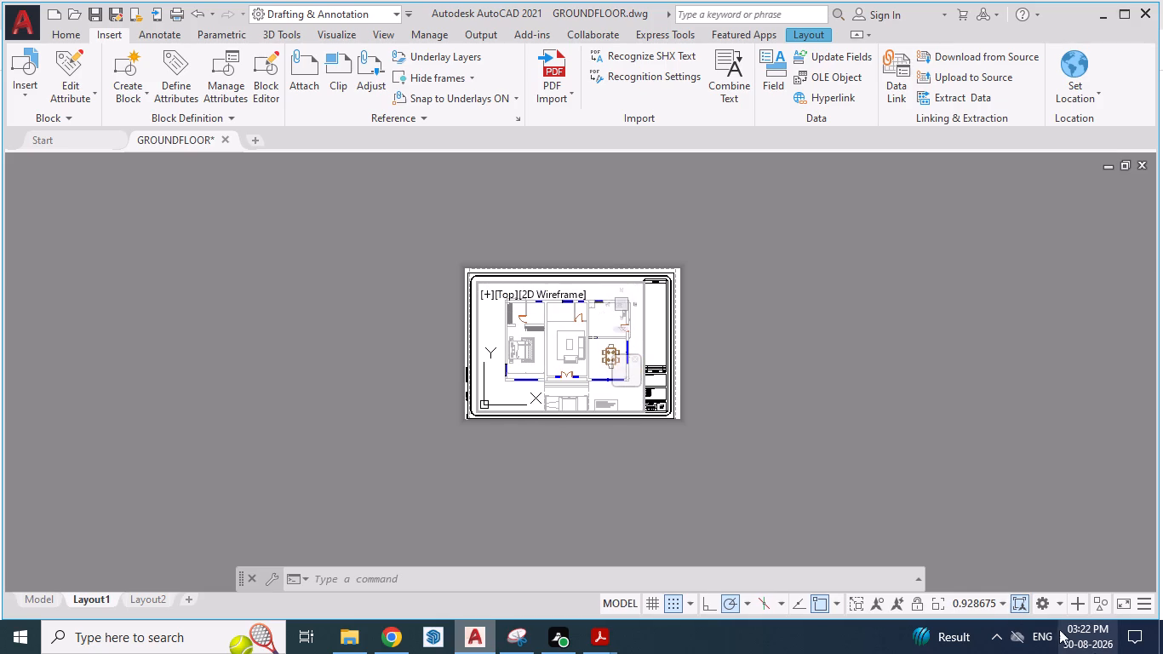
click(987, 604)
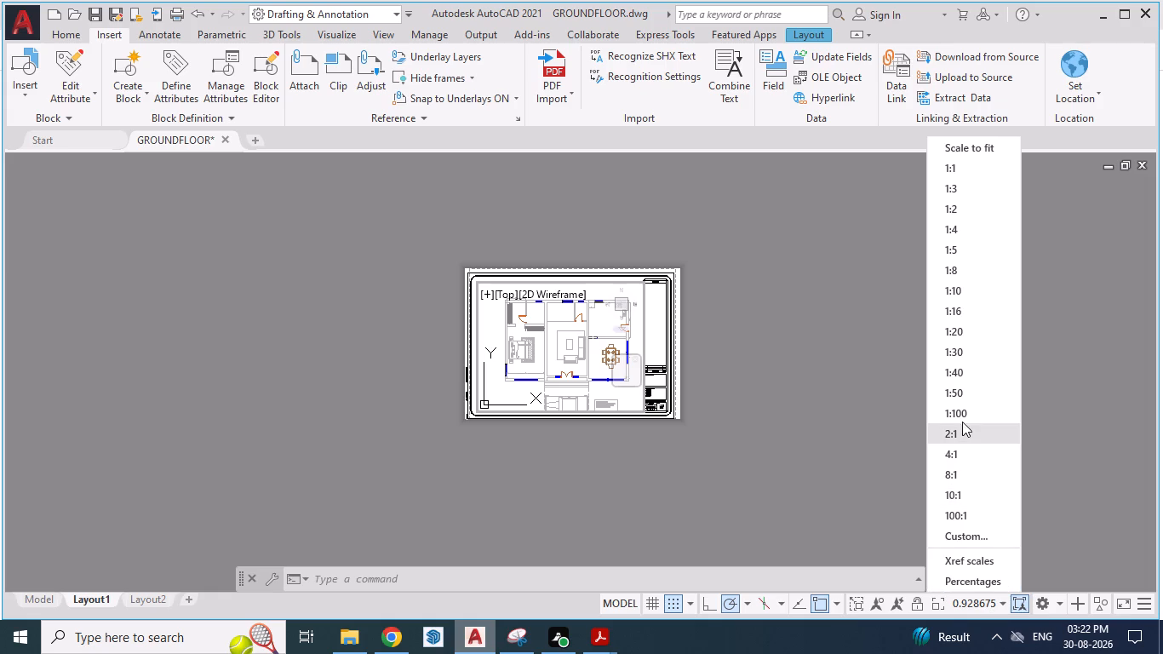
click(949, 157)
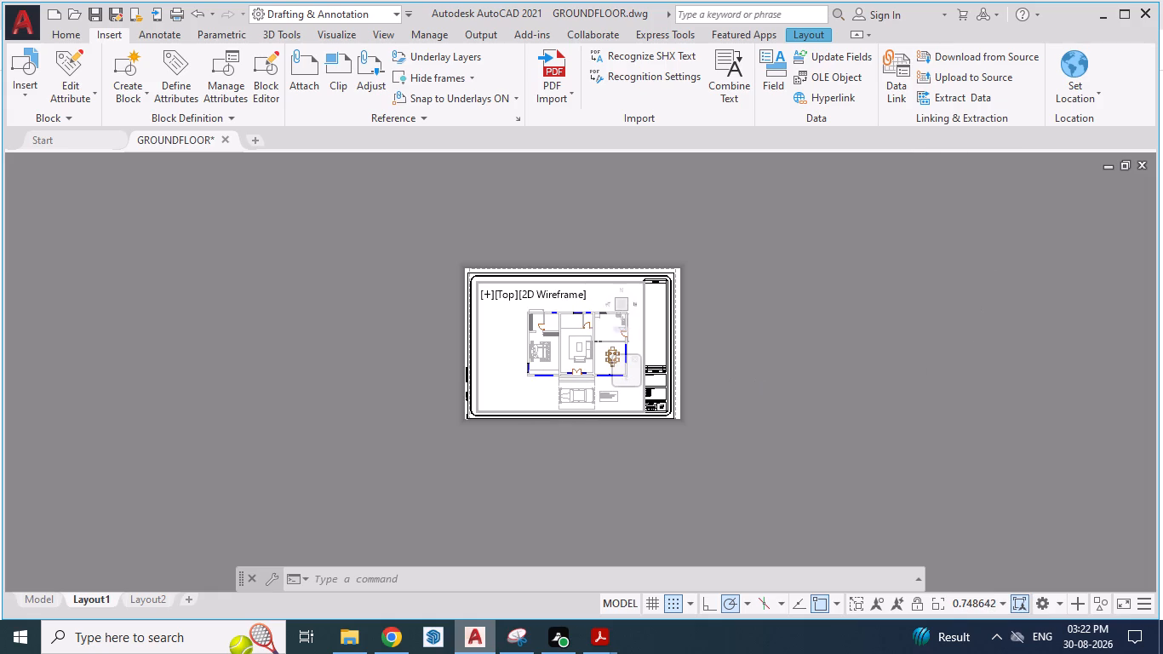
middle_drag(617, 341, 604, 330)
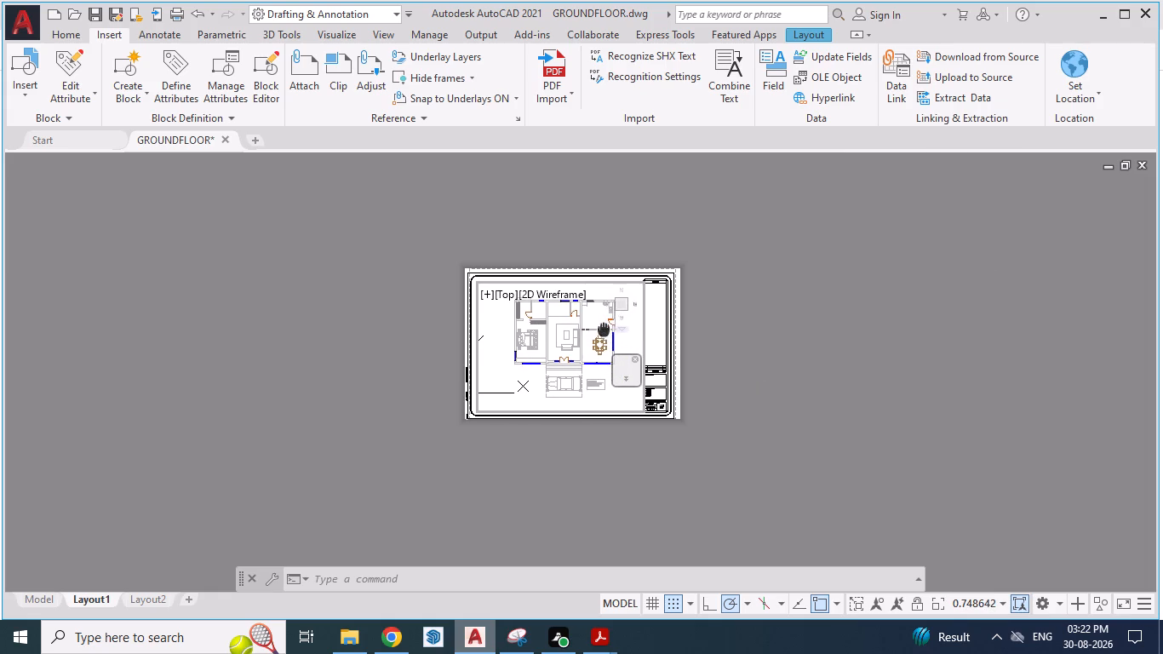
middle_drag(604, 330, 592, 335)
Lock the Layout1 viewport and return to paper space.
click(918, 602)
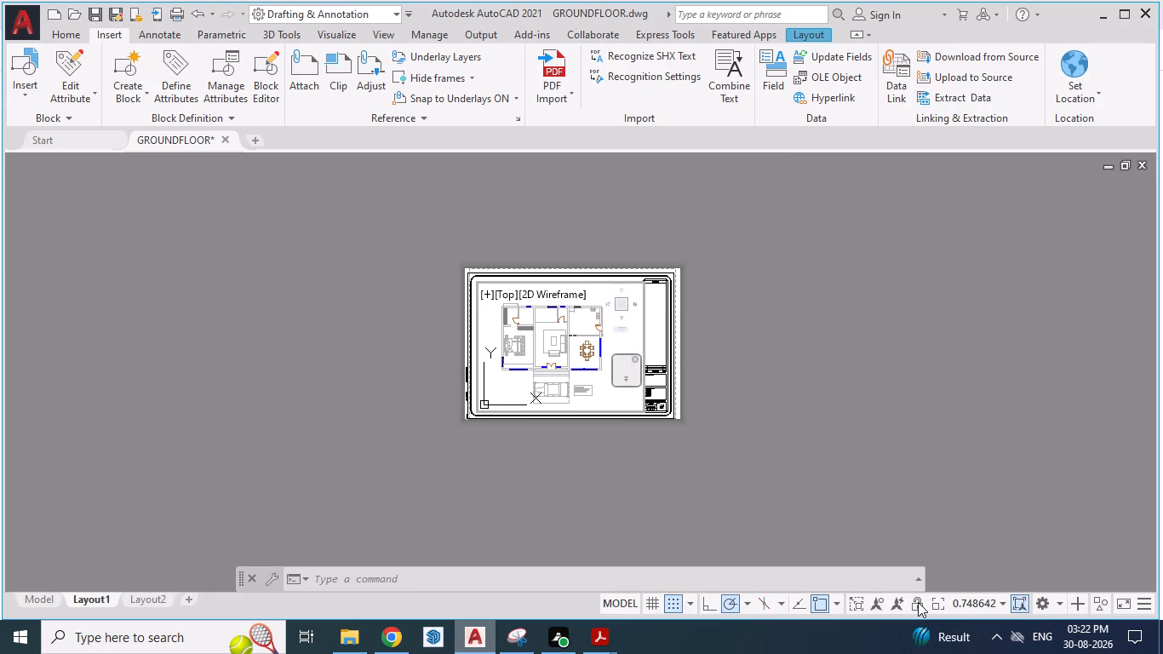
click(771, 426)
double_click(773, 412)
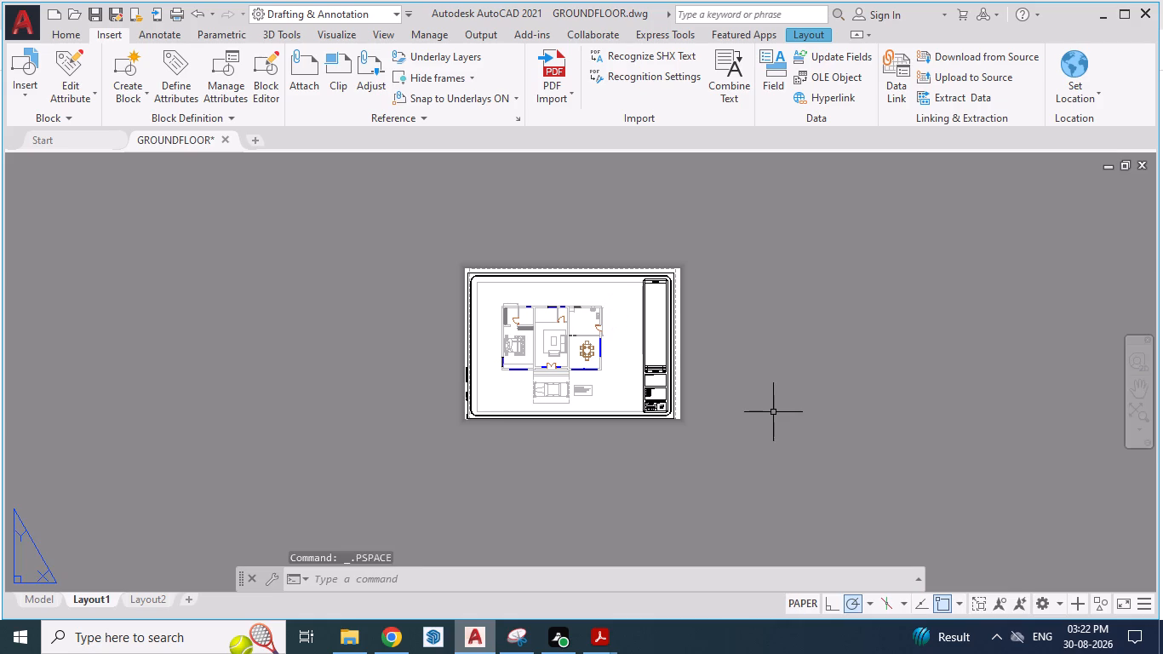
Examine the ground floor plan's placement and room details on the Layout1 sheet, entering and leaving the locked viewport.
scroll(461, 309, up, 2)
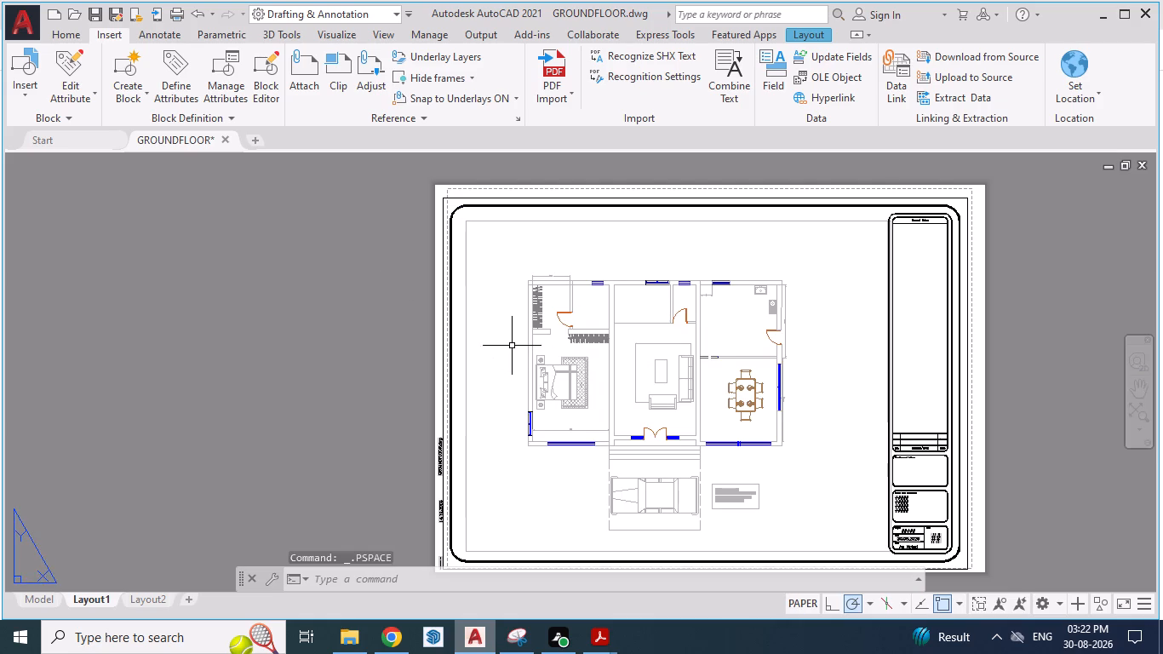
middle_drag(914, 436, 720, 402)
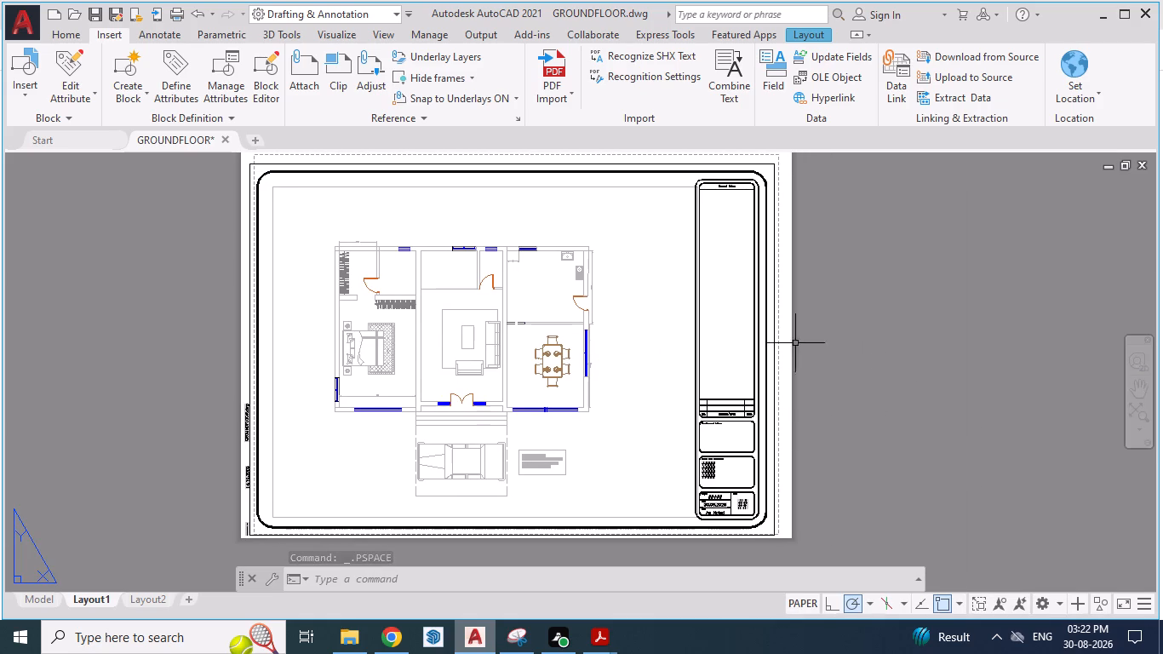
double_click(659, 280)
double_click(920, 344)
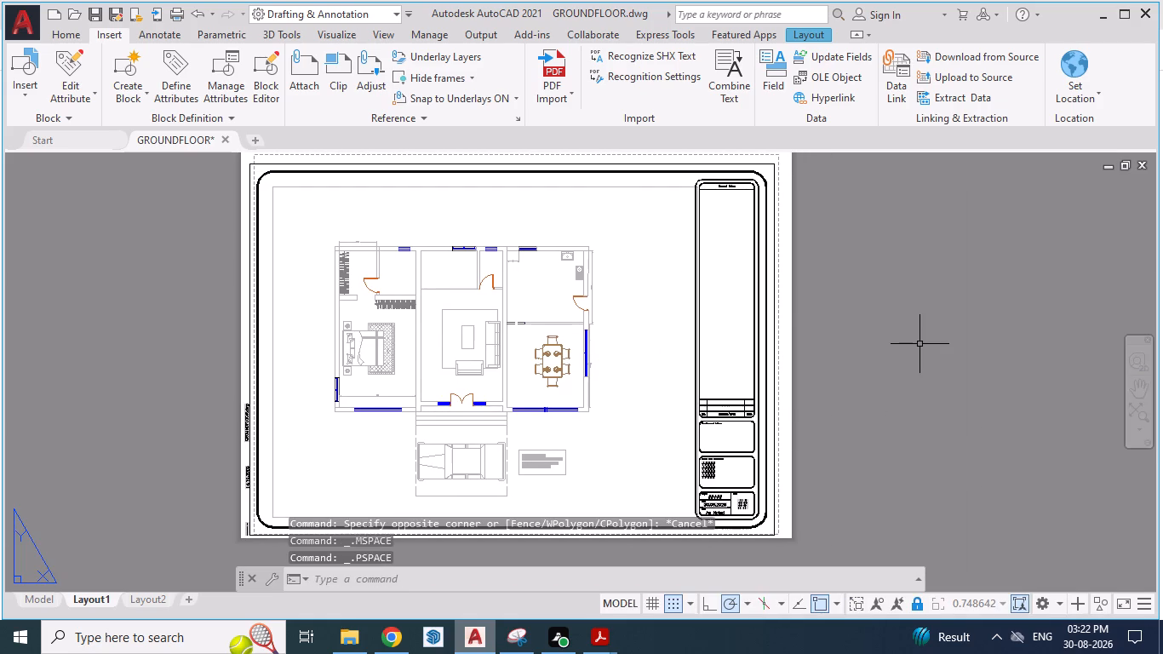
double_click(657, 318)
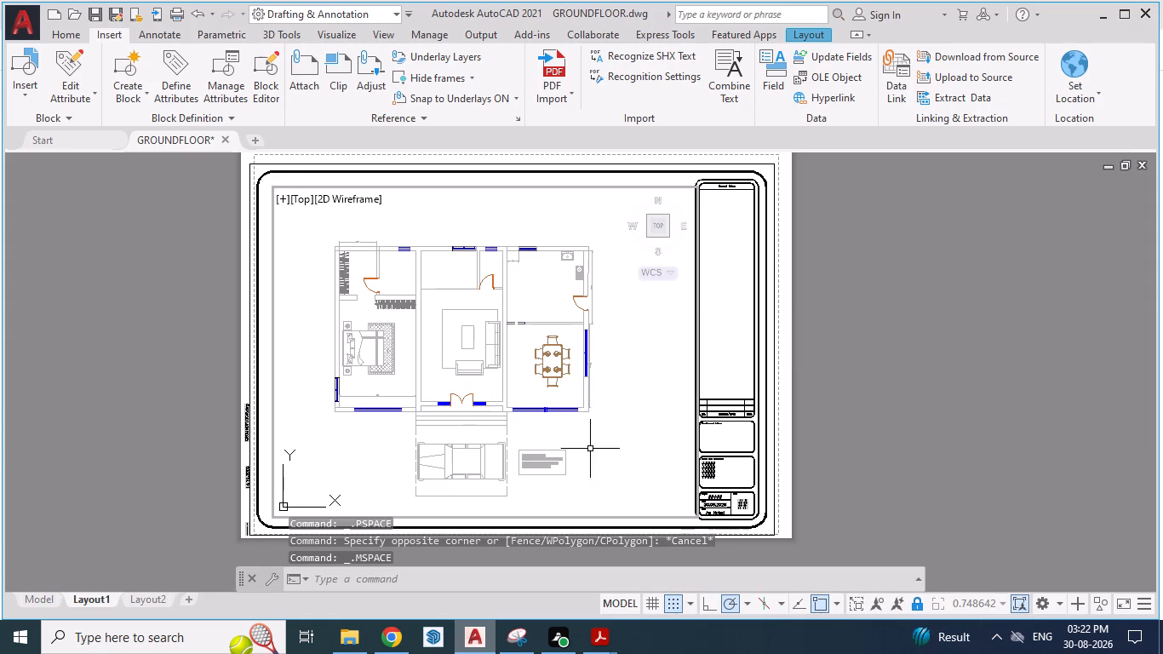
double_click(840, 386)
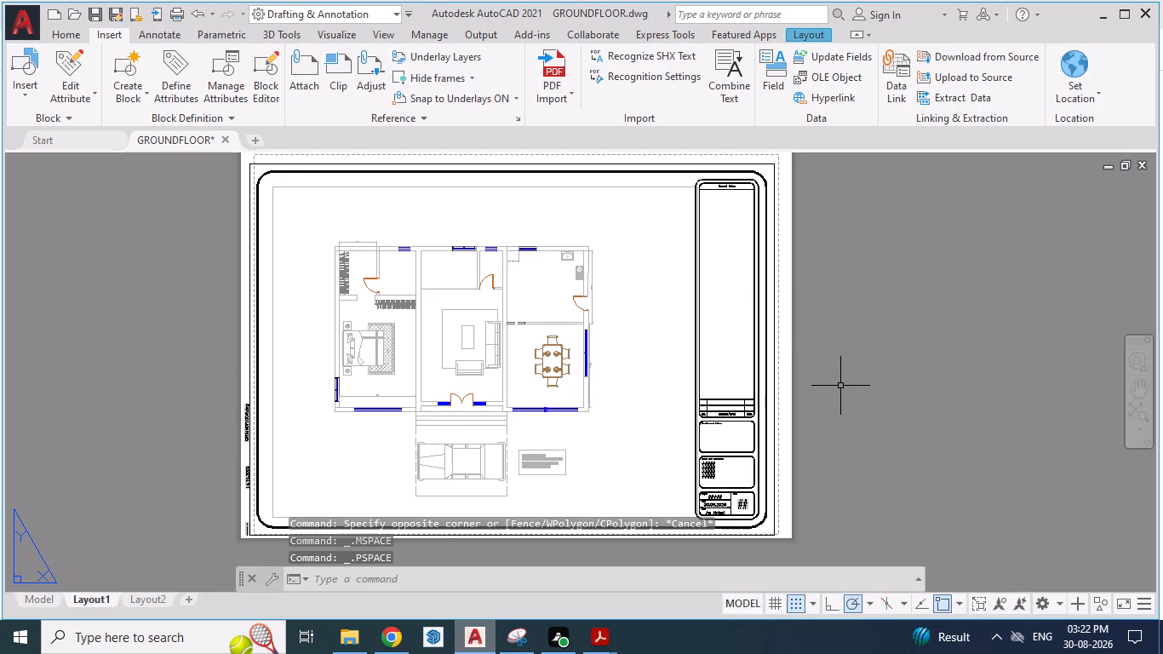
middle_drag(910, 424, 358, 375)
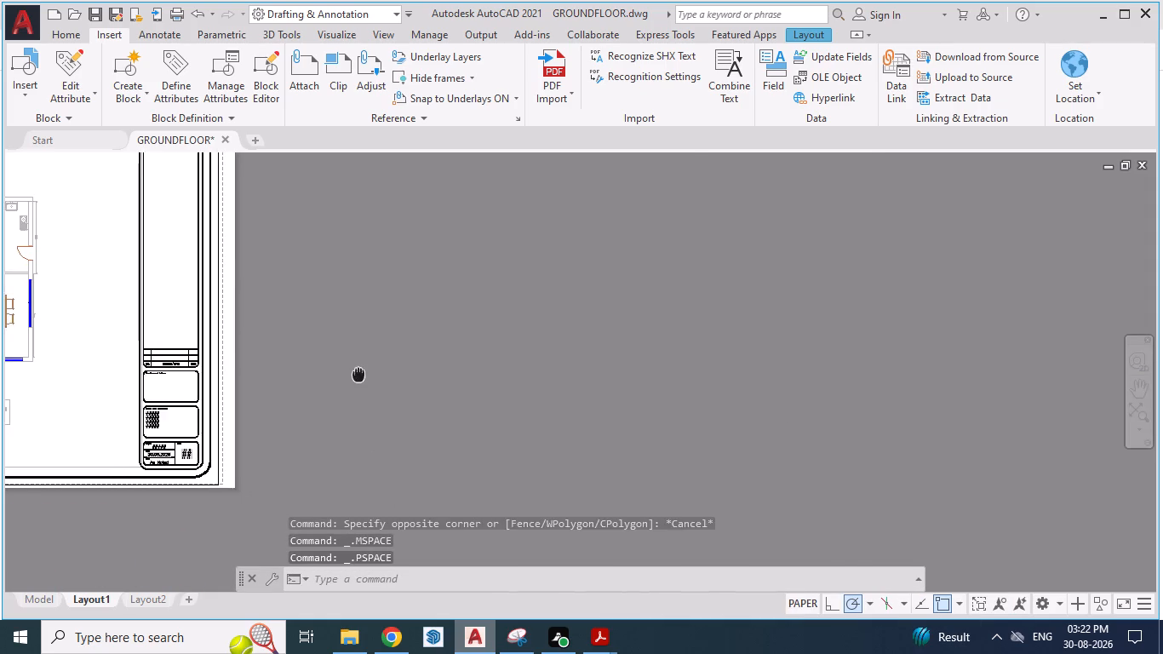
middle_drag(358, 375, 1028, 421)
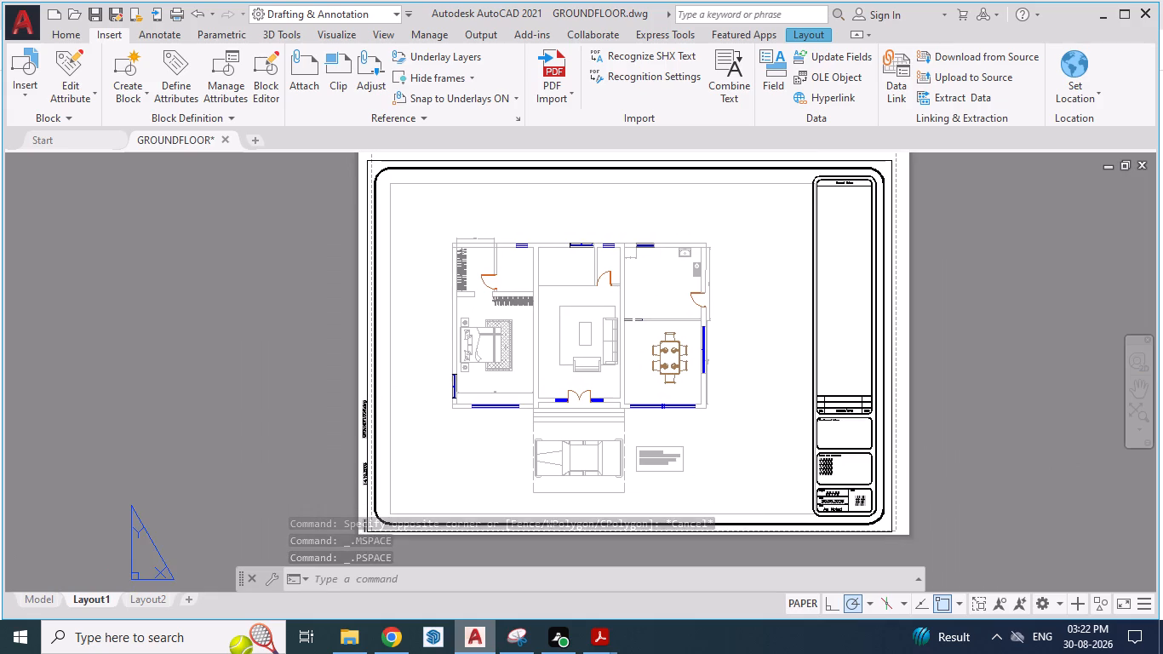
middle_drag(1028, 421, 1028, 427)
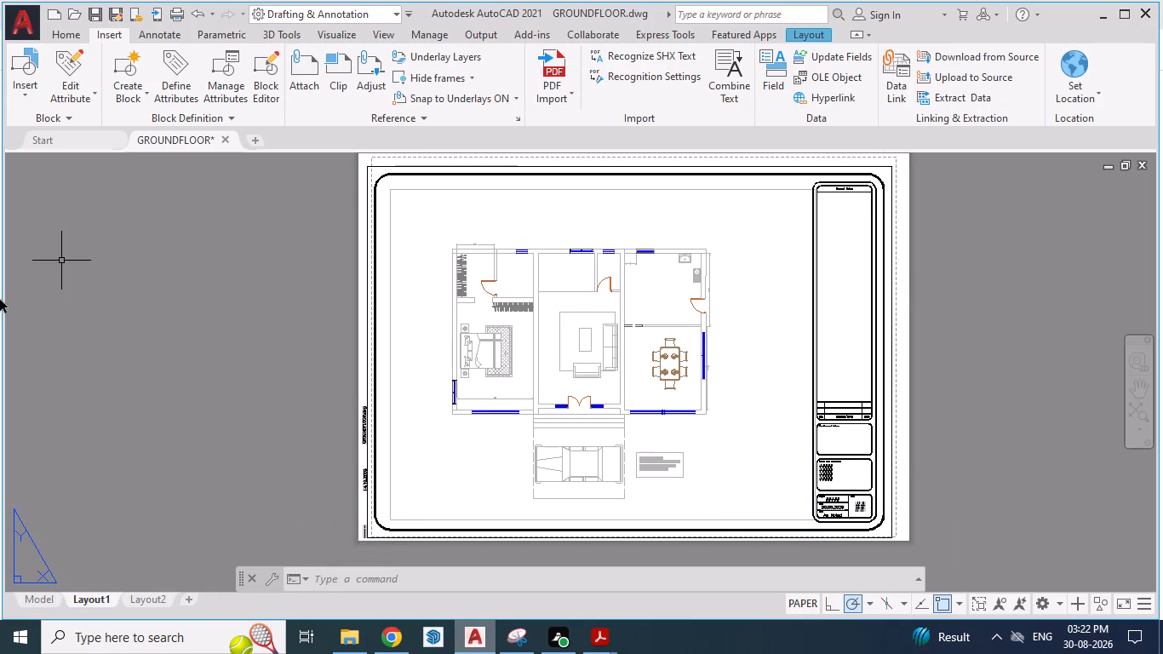
scroll(721, 261, down, 1)
middle_drag(725, 329, 674, 347)
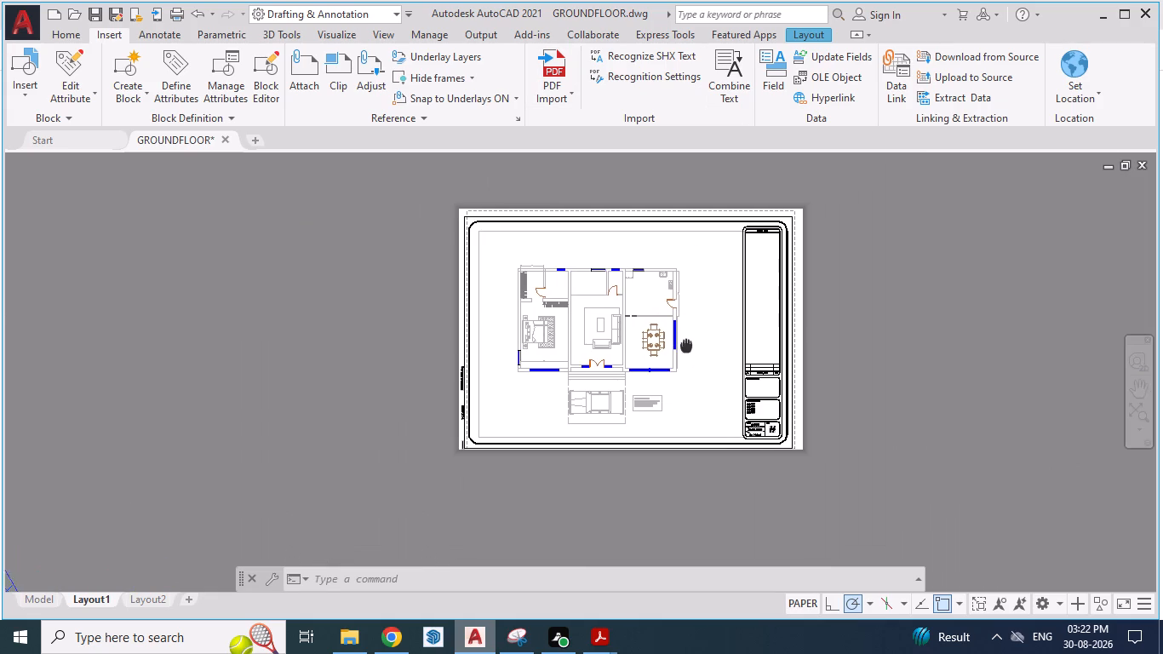
middle_drag(674, 347, 618, 354)
scroll(616, 287, up, 2)
scroll(602, 287, down, 1)
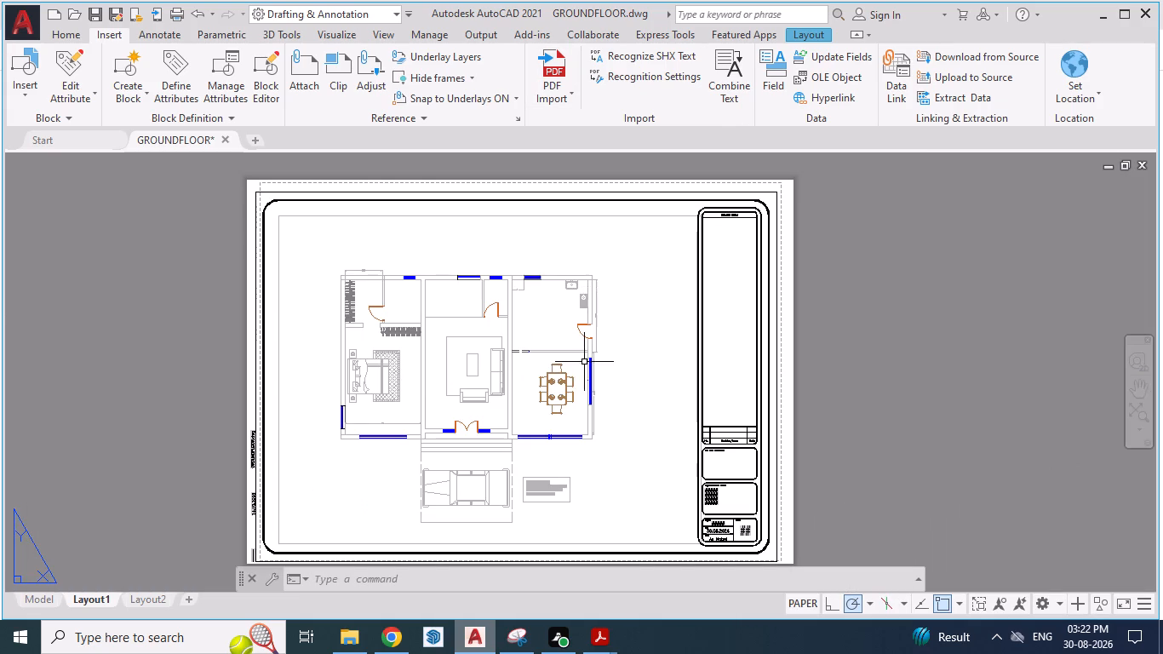
scroll(376, 289, up, 3)
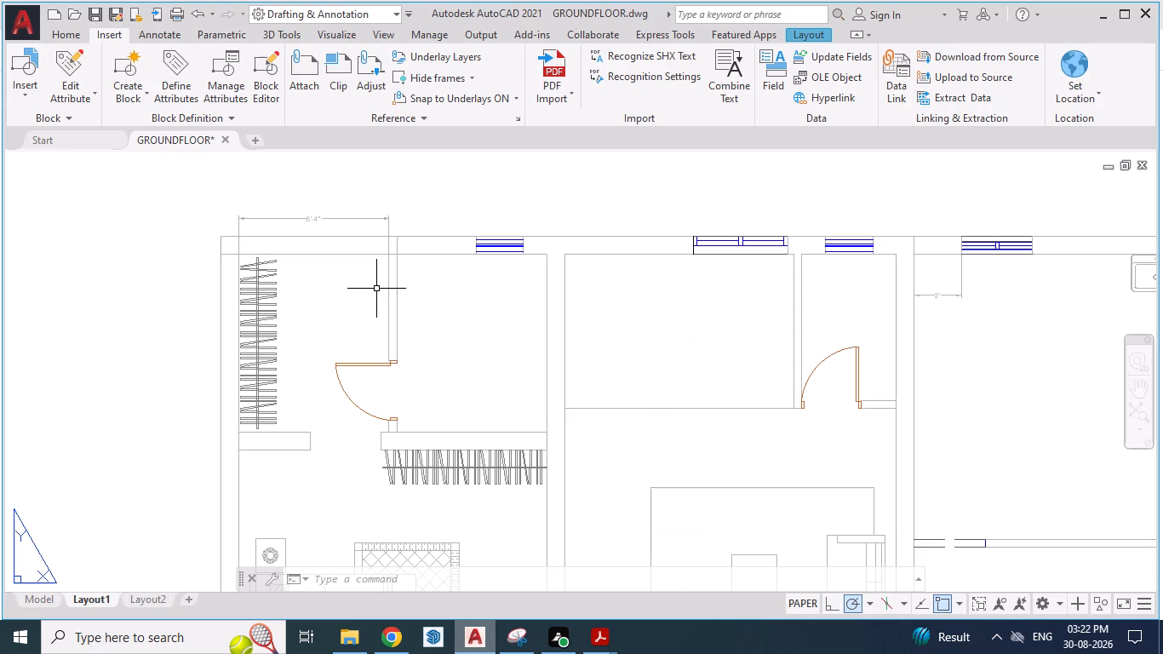
scroll(347, 242, down, 2)
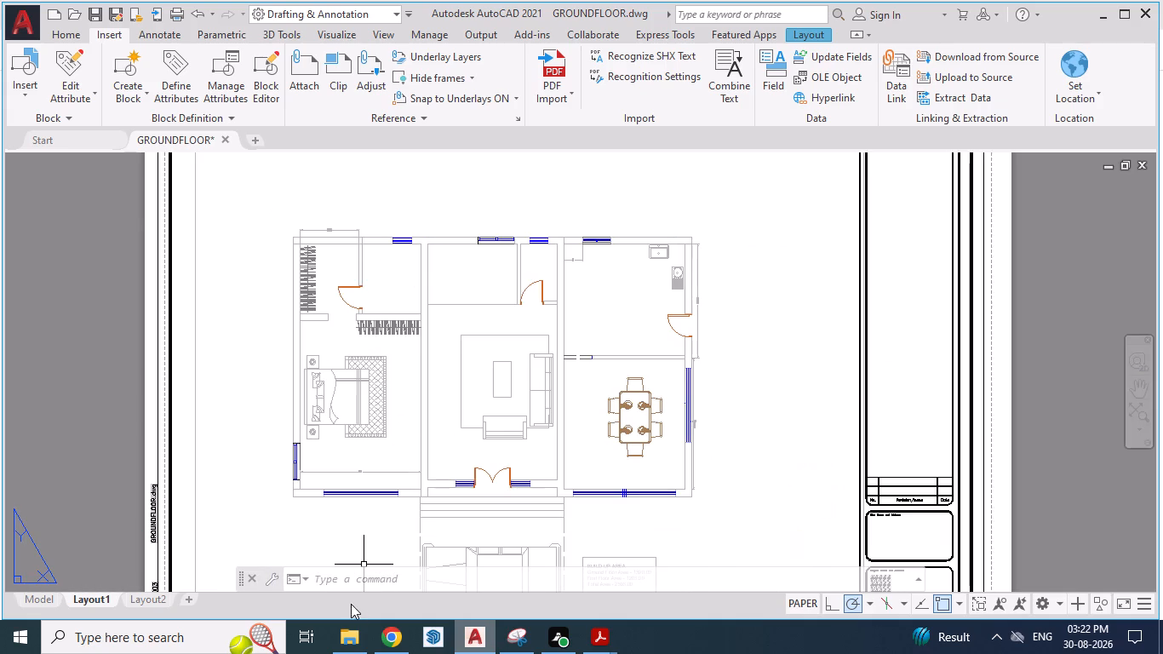
Look over the revised ground floor plan PDF in Acrobat and the drawn plan in AutoCAD model space for comparison.
click(488, 641)
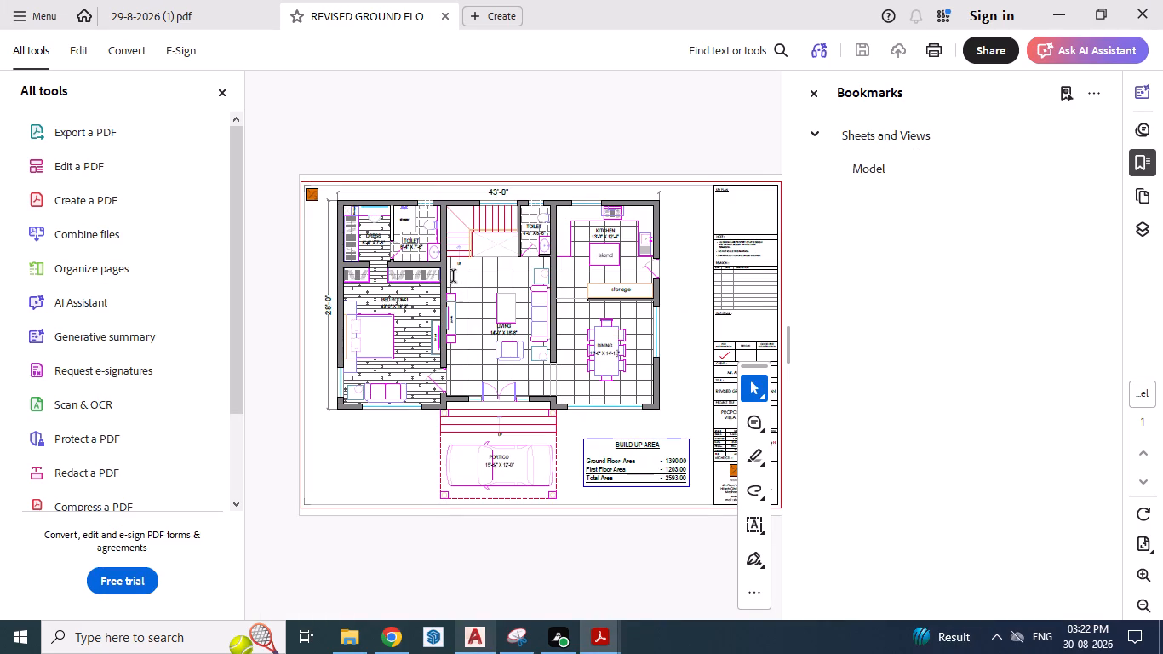
click(488, 644)
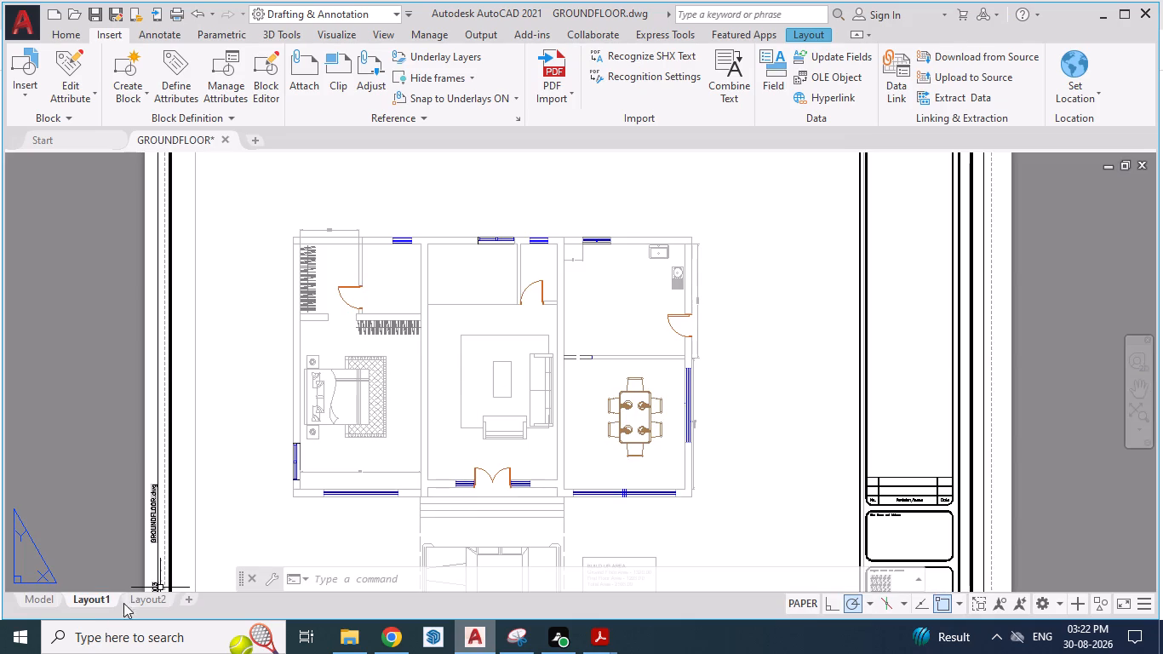
click(29, 596)
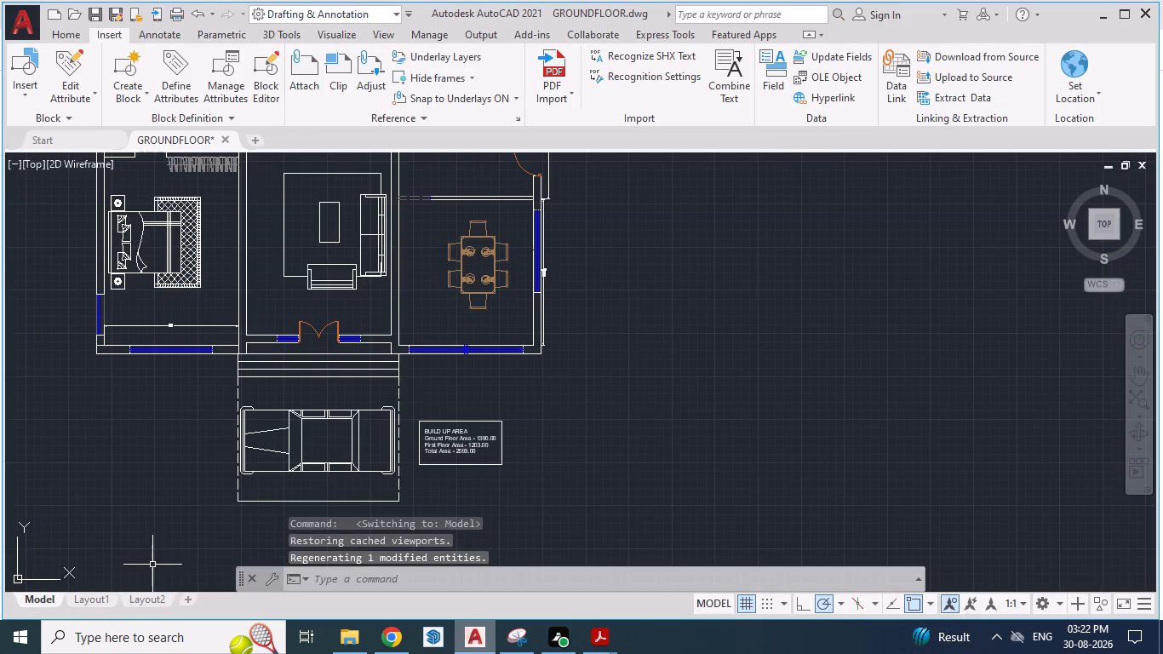
scroll(648, 412, down, 1)
scroll(447, 181, up, 2)
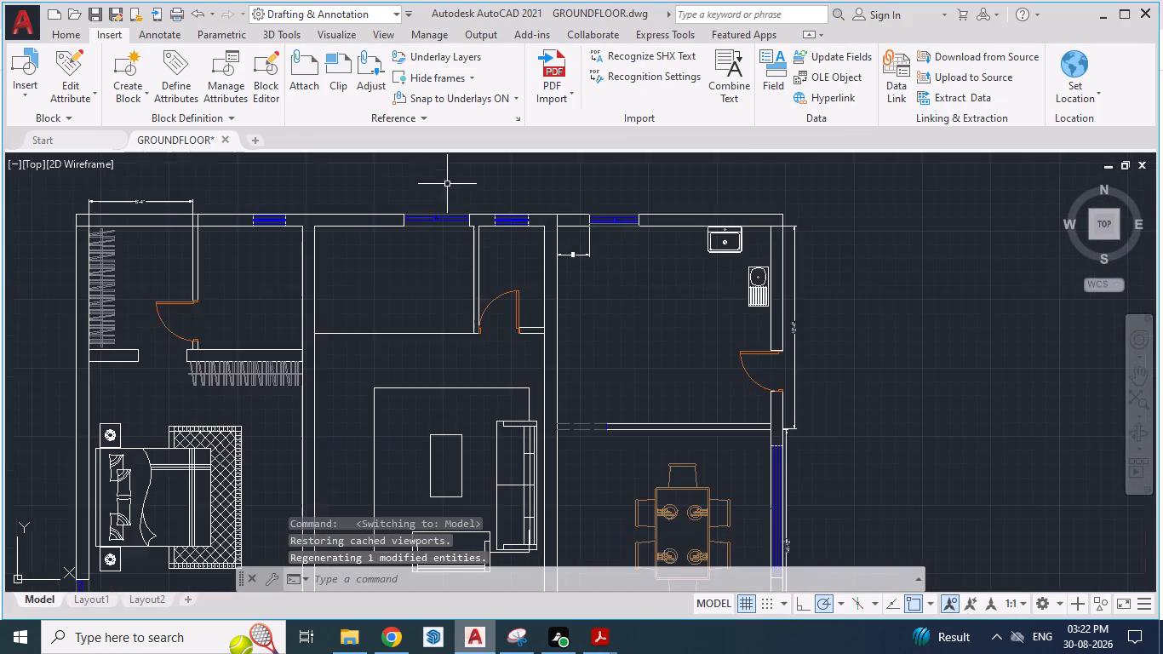
scroll(447, 184, up, 1)
scroll(435, 324, down, 2)
scroll(407, 244, down, 1)
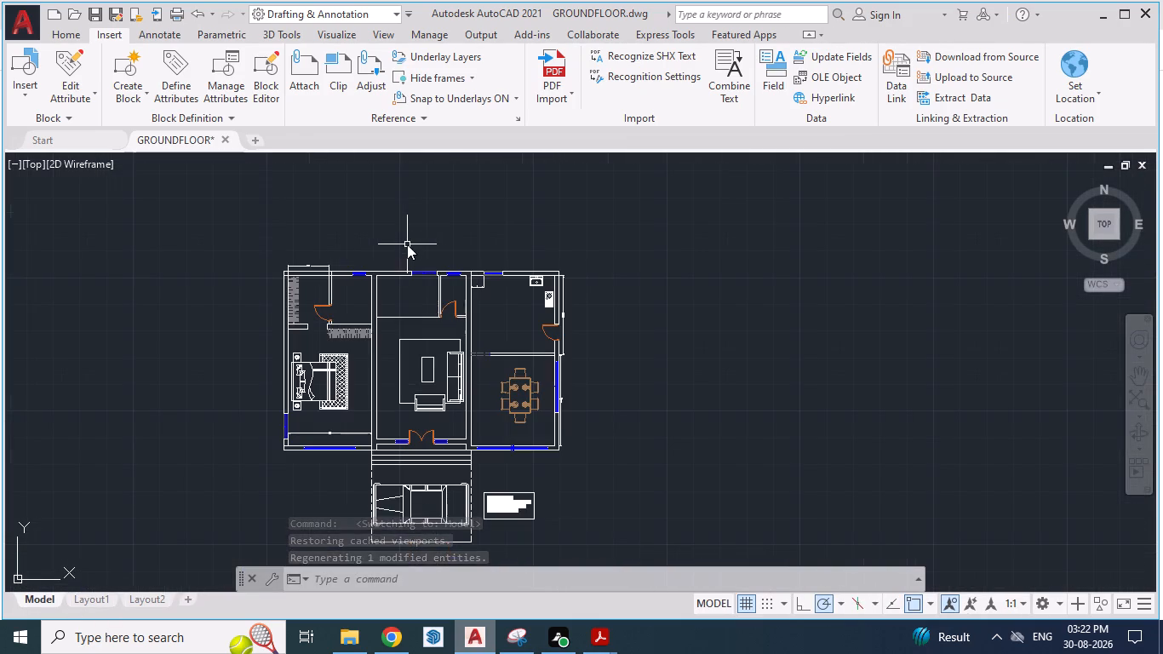
Capture the whole Layout1 sheet, including the ground floor plan and title block, with Snipping Tool.
click(85, 600)
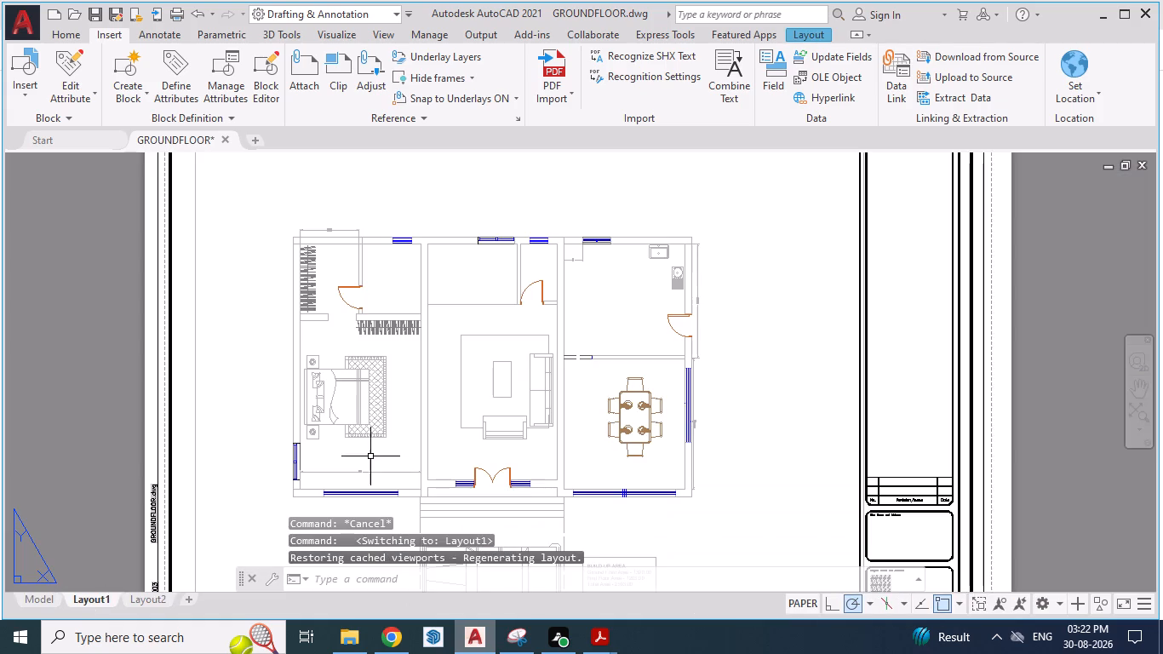
scroll(616, 349, down, 1)
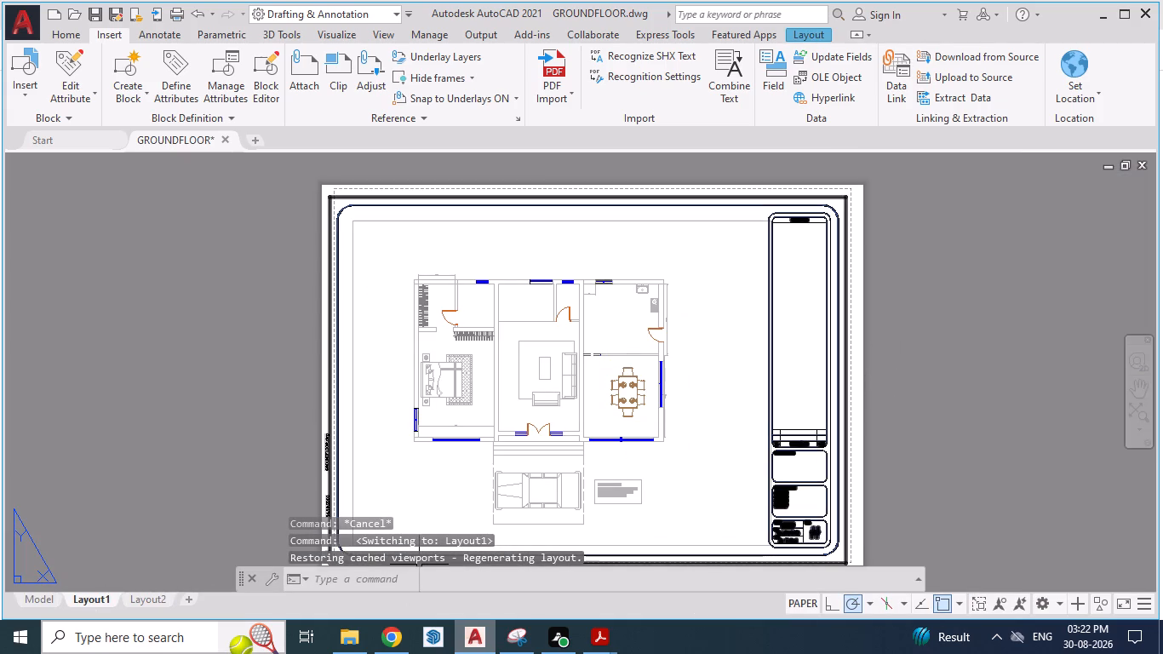
click(109, 642)
text(SNIPPING)
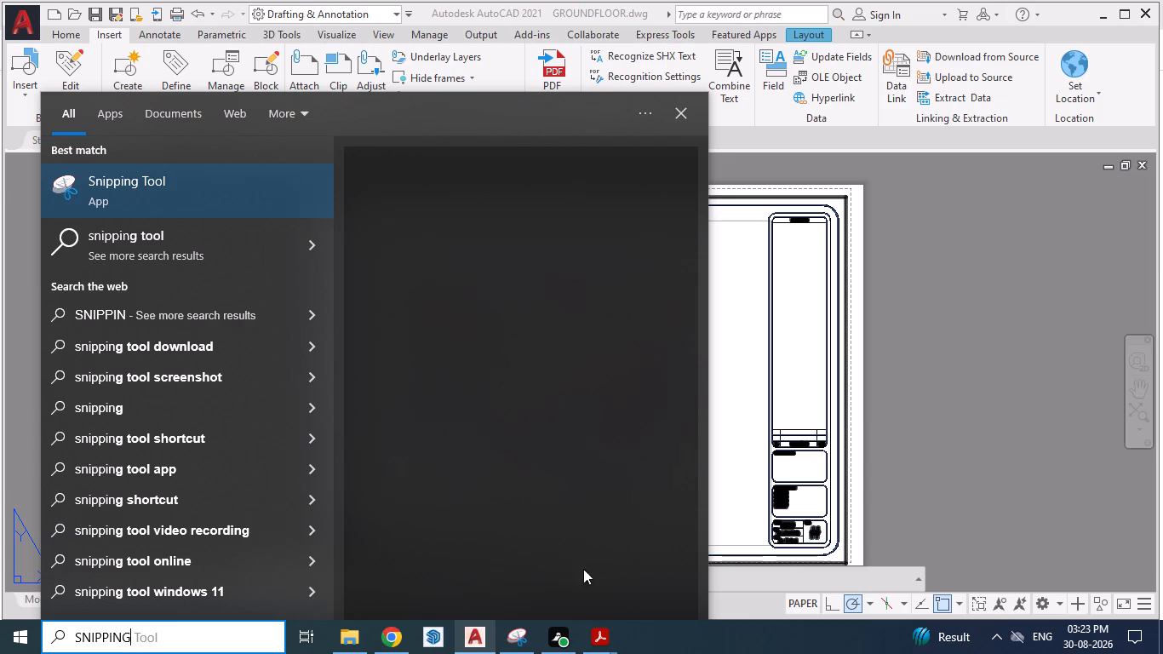
click(167, 177)
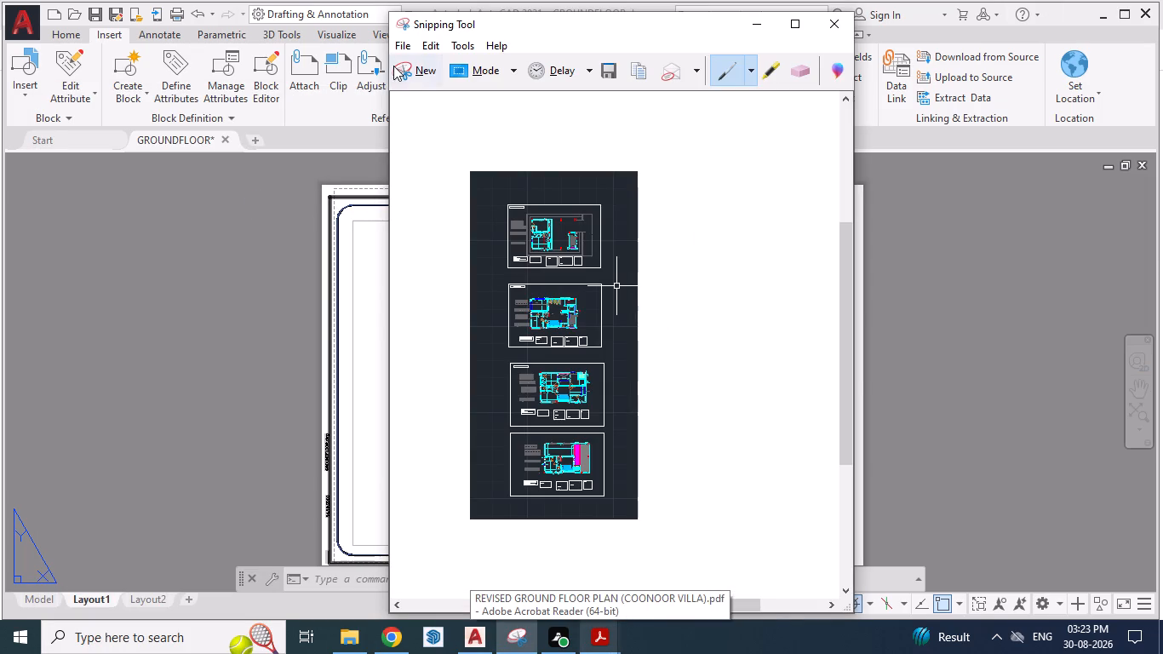
click(405, 64)
drag(323, 183, 603, 440)
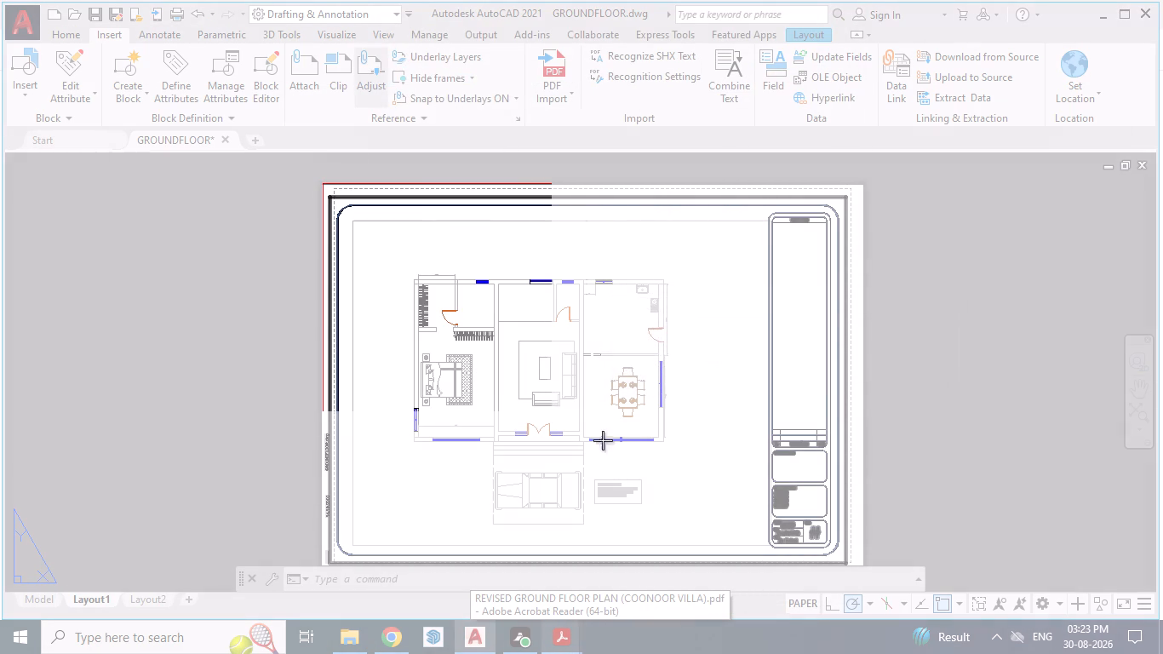
drag(603, 440, 857, 565)
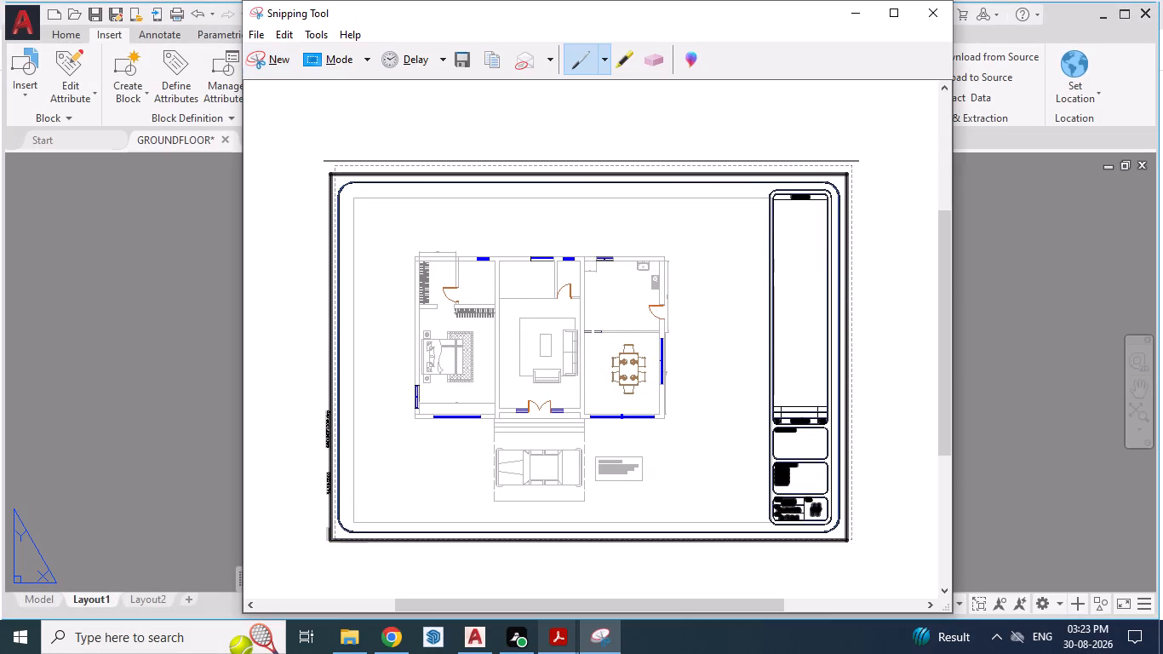
Save the sheet capture as a JPEG file named GF in the 26-8-26 folder.
click(471, 62)
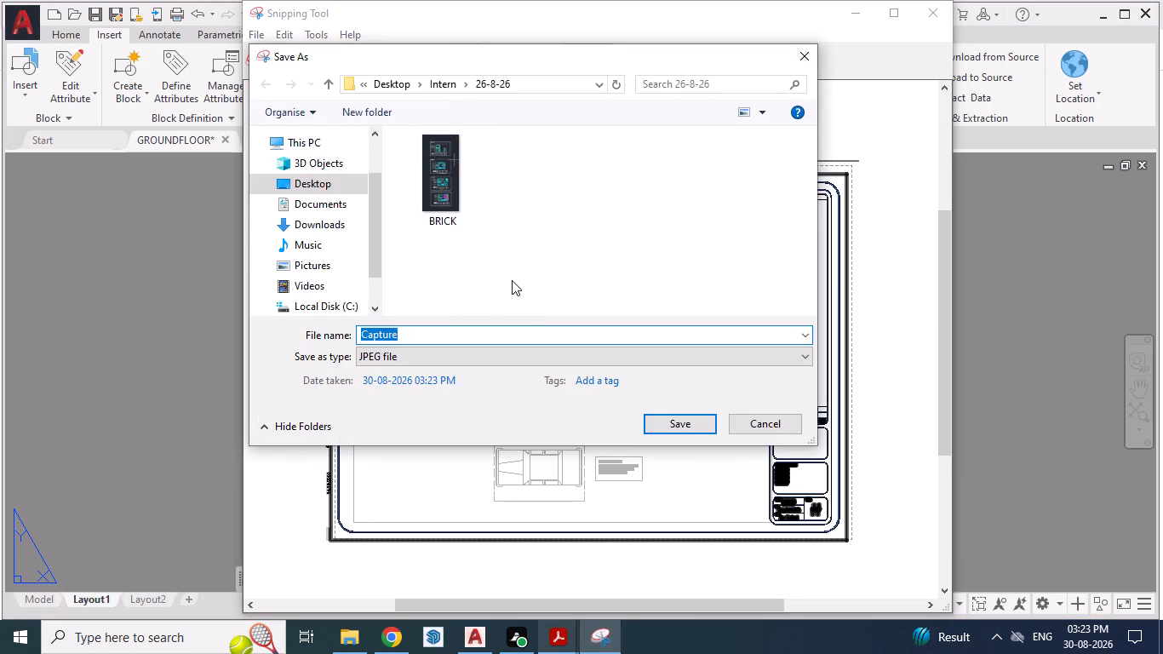
text(GF)
click(664, 423)
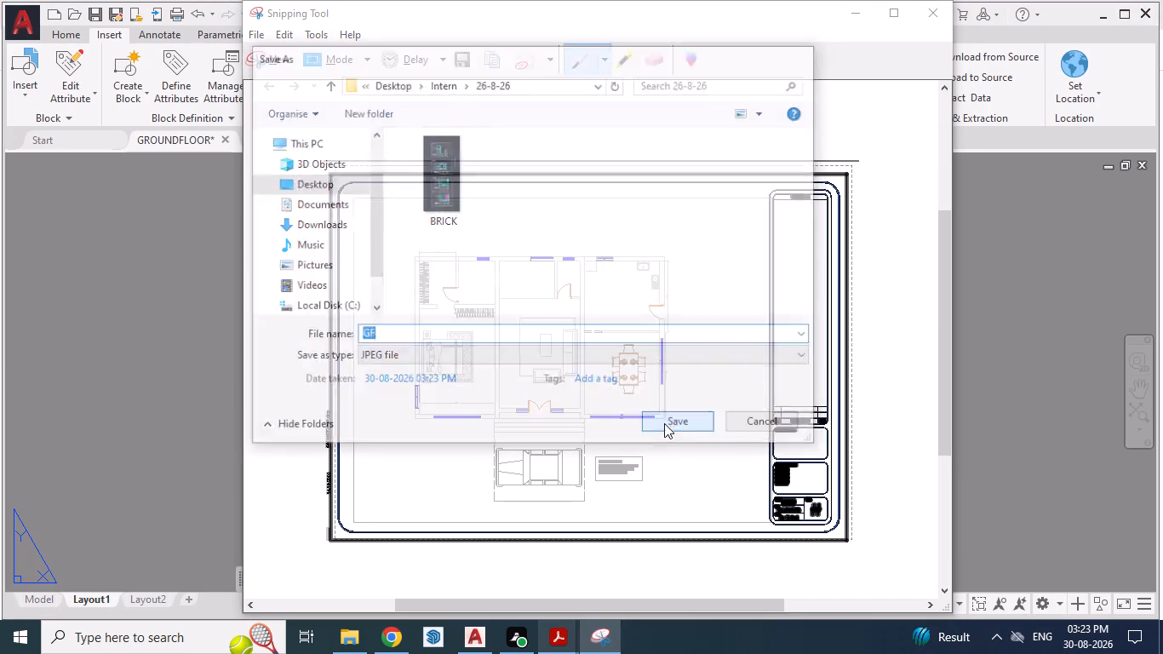